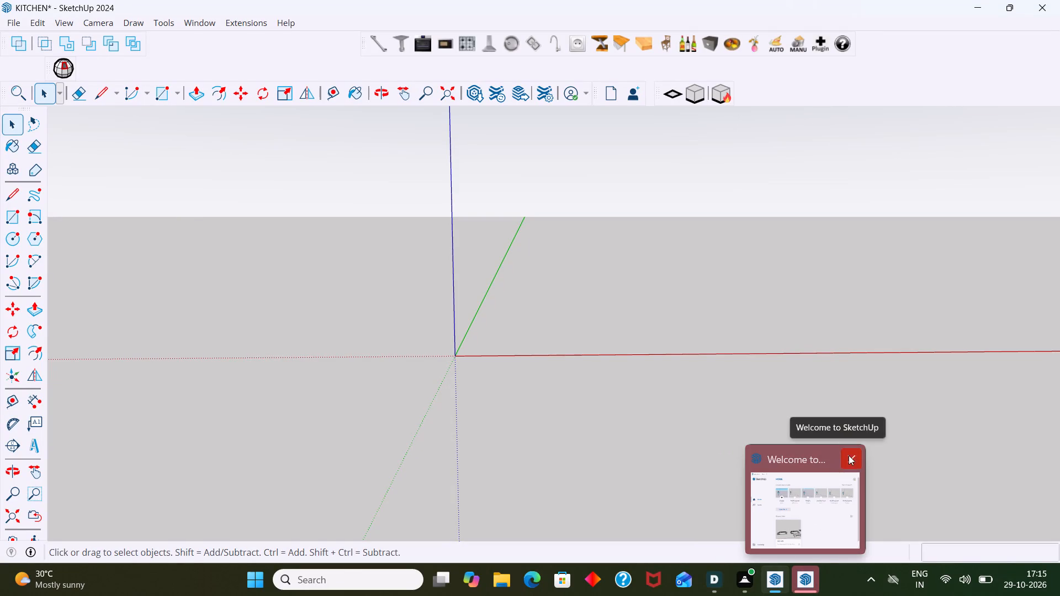
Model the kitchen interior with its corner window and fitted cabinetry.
Close the Welcome to SketchUp window.
left_click(849, 455)
Import the "kitchen mm (1)" DWG file from Documents into the model and dismiss the import results.
scroll(449, 269, "down", 3)
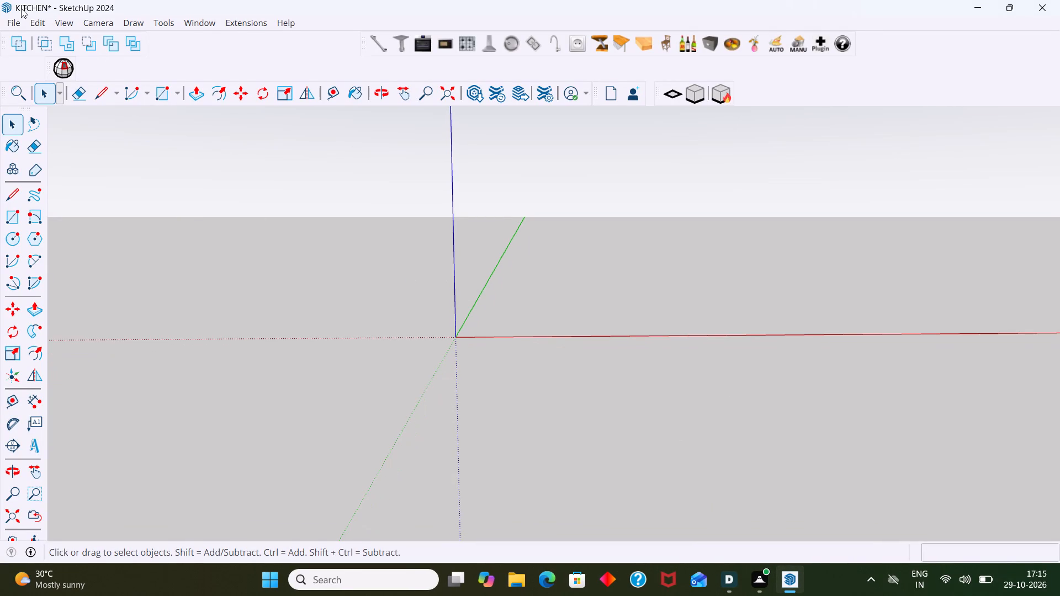
left_click(10, 20)
left_click(13, 19)
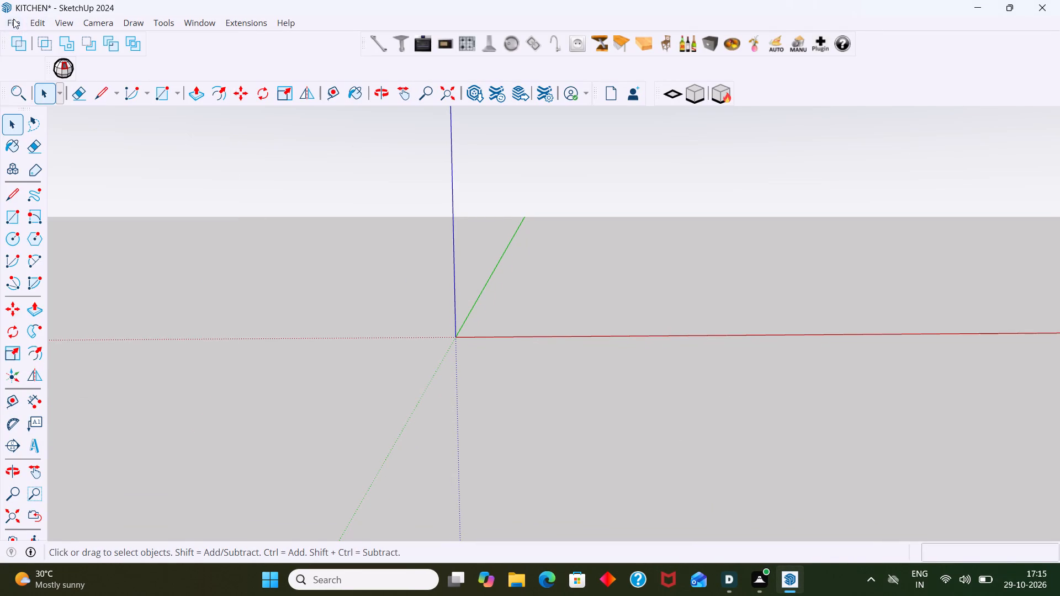
left_click(15, 26)
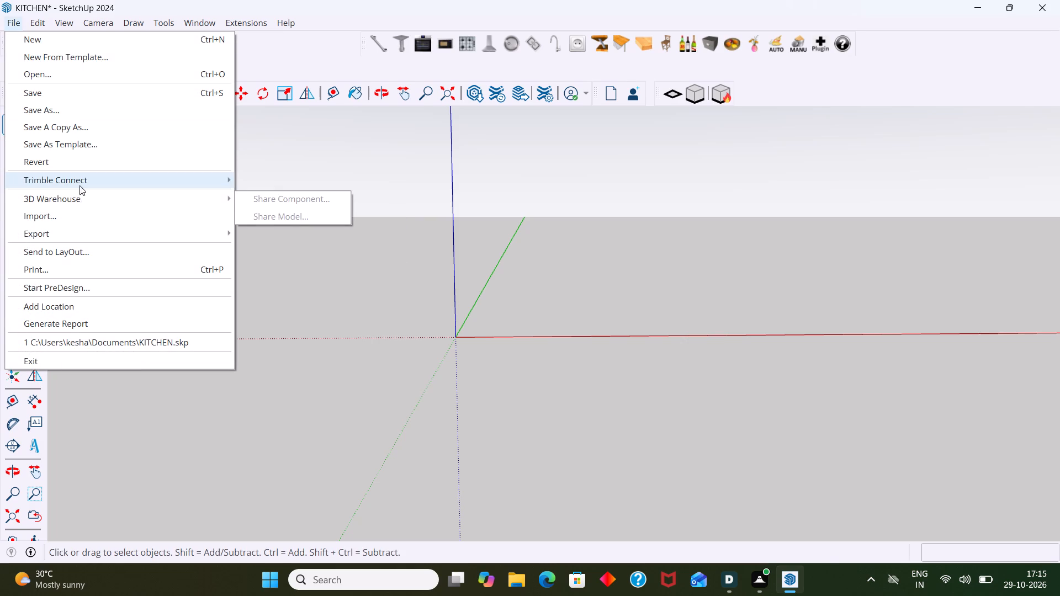
left_click(69, 215)
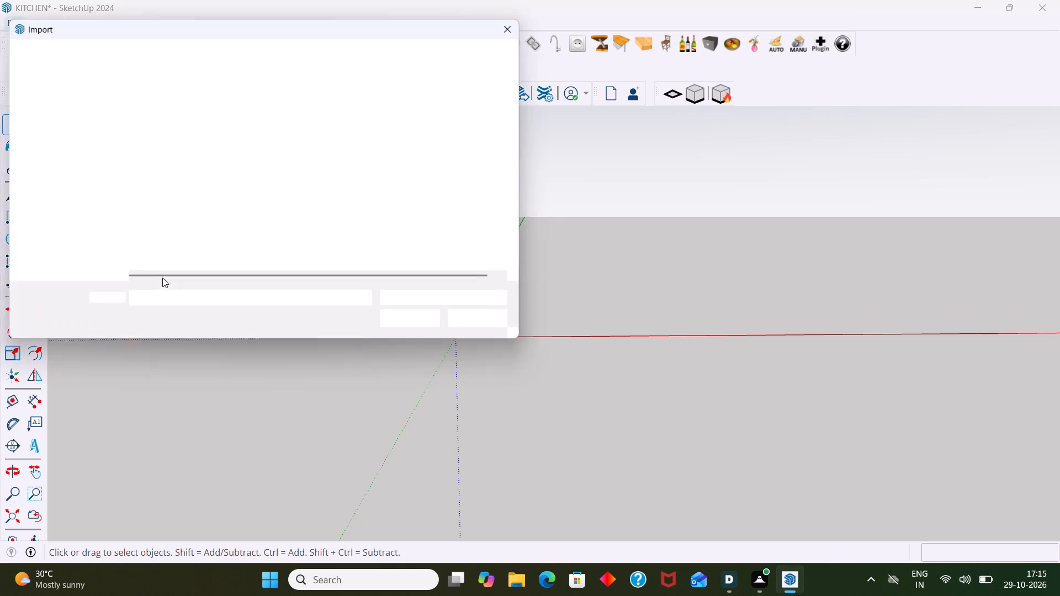
scroll(163, 233, "down", 1)
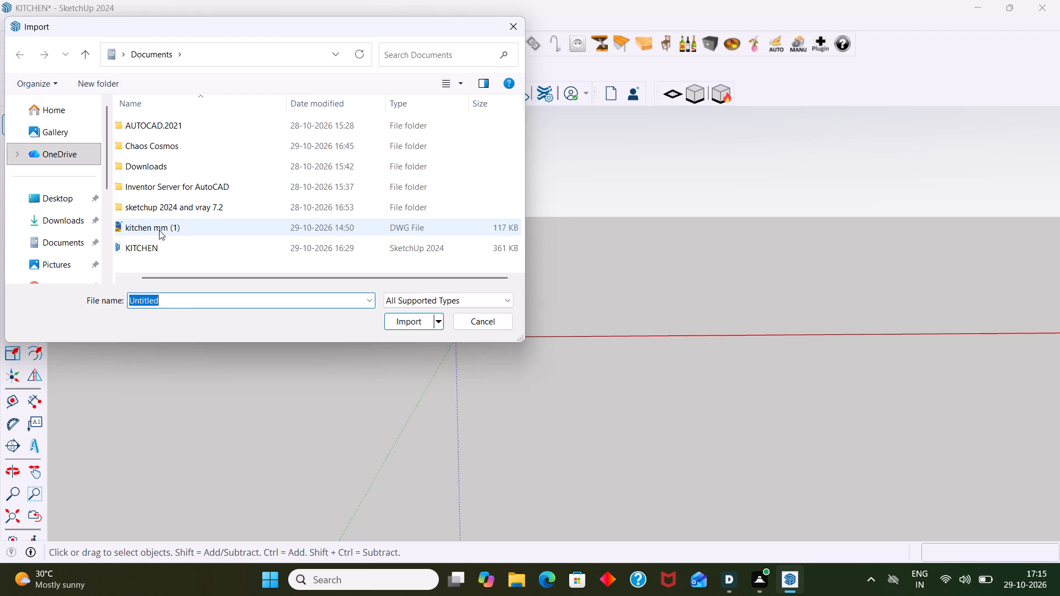
left_click(159, 230)
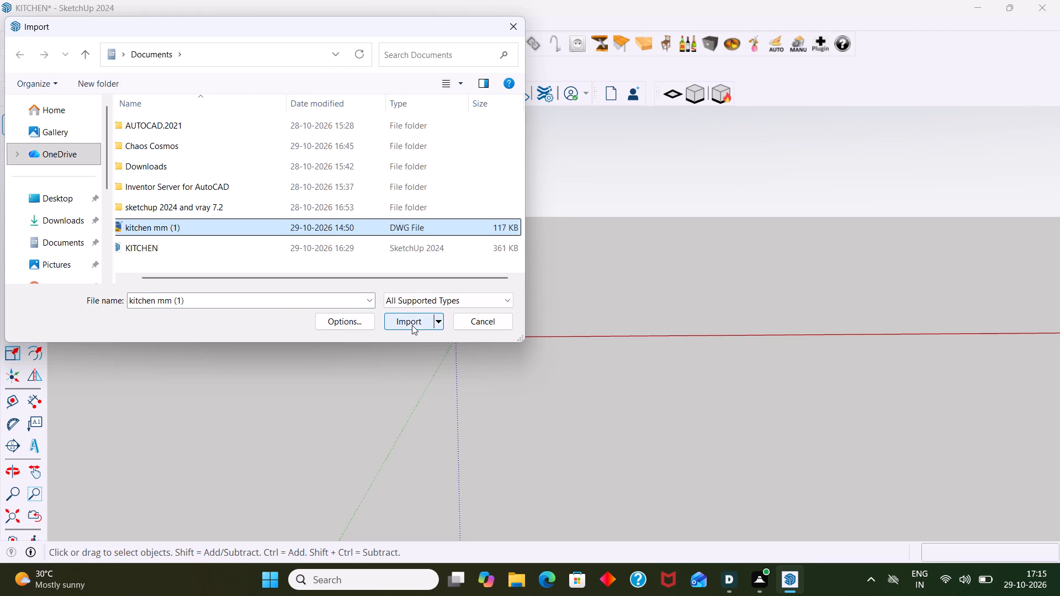
left_click(405, 323)
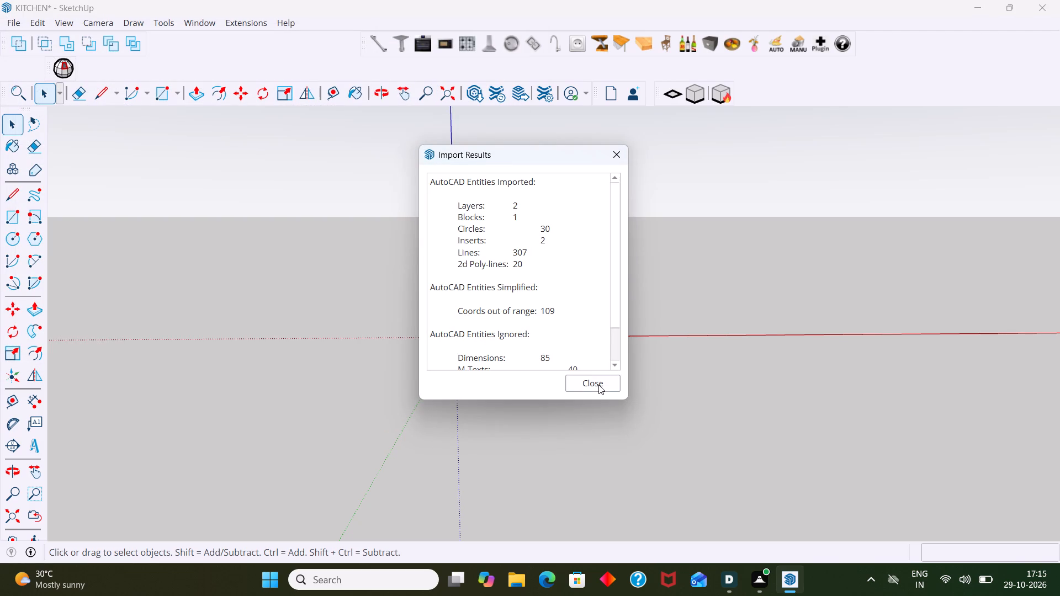
scroll(598, 385, "down", 1)
scroll(504, 344, "down", 3)
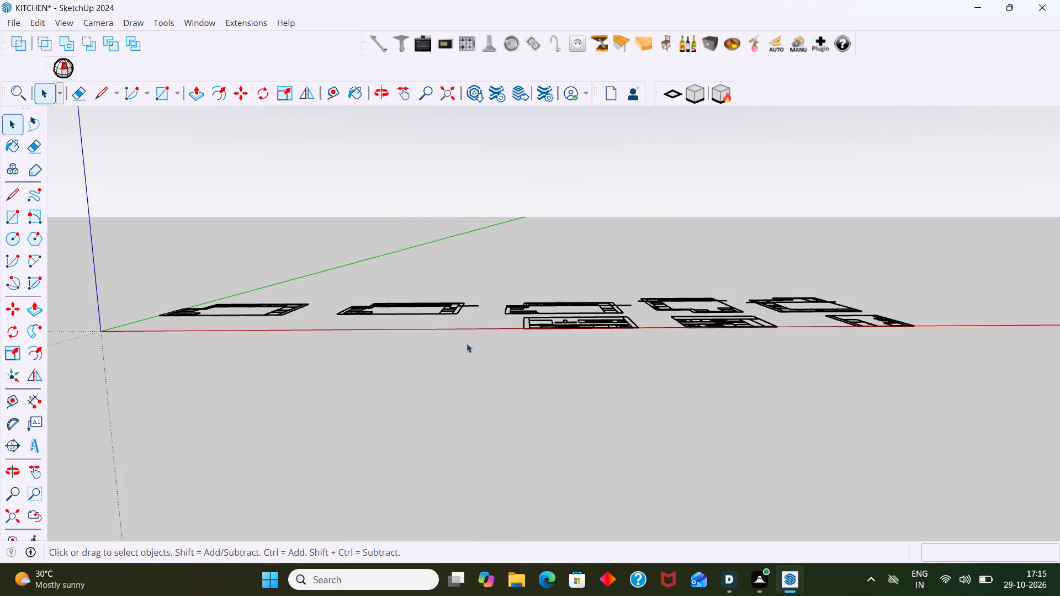
Examine the imported kitchen plans and elevations from above.
middle_click_drag(452, 343, 461, 472)
scroll(461, 441, "down", 9)
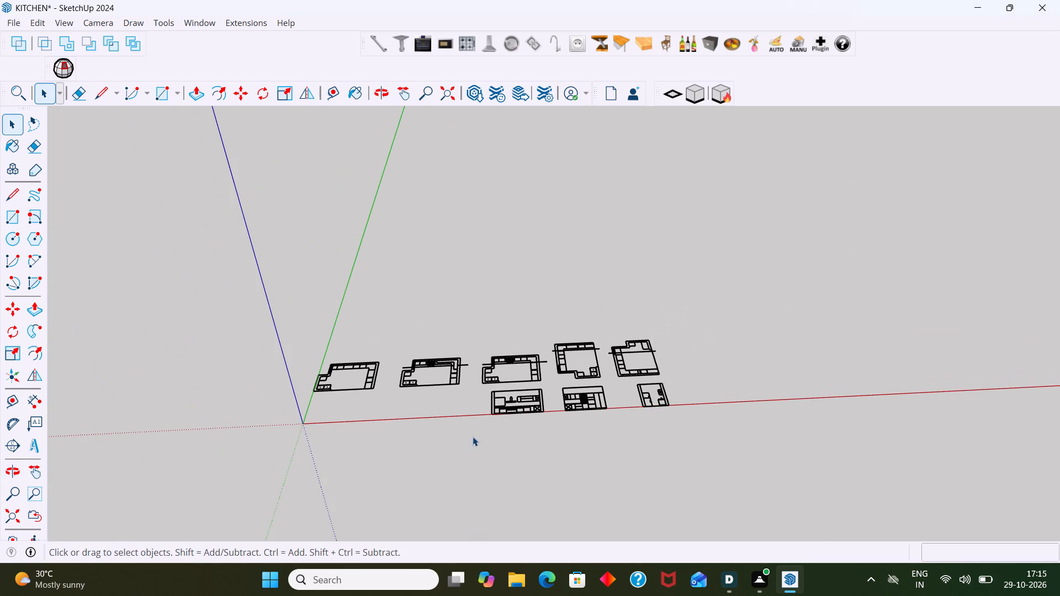
middle_click_drag(473, 437, 451, 454, "shift")
scroll(452, 434, "up", 7)
scroll(457, 428, "down", 4)
scroll(703, 453, "up", 2)
middle_click_drag(704, 452, 668, 447)
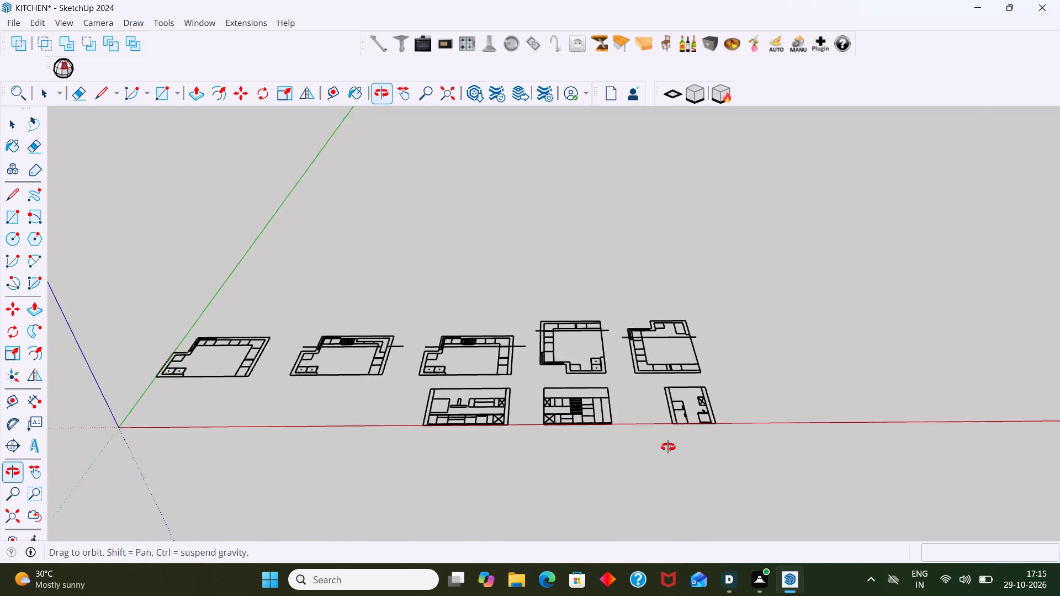
middle_click_drag(668, 447, 656, 444)
scroll(702, 440, "up", 2)
scroll(702, 440, "down", 2)
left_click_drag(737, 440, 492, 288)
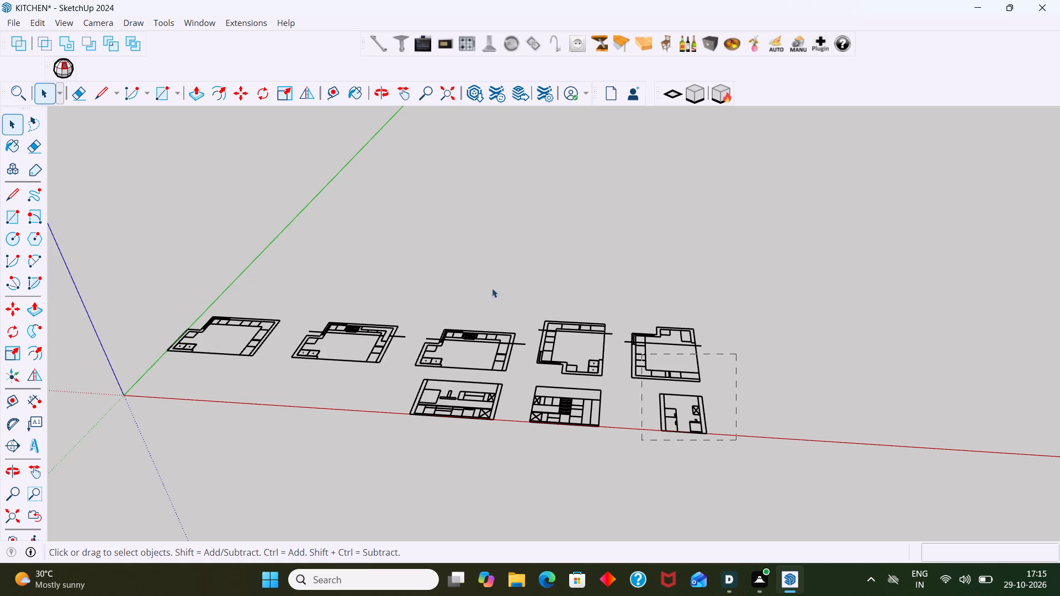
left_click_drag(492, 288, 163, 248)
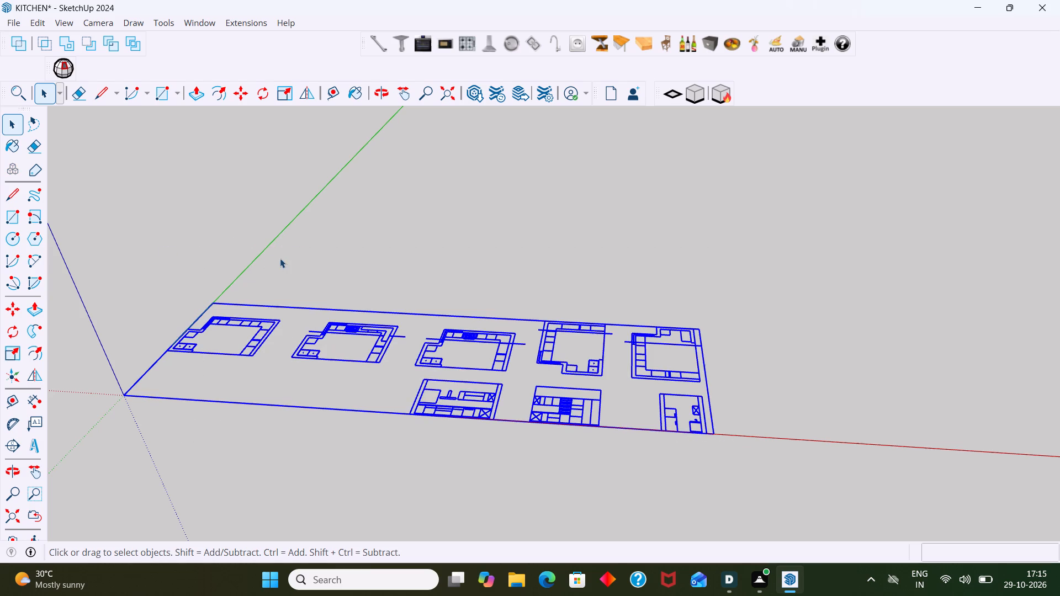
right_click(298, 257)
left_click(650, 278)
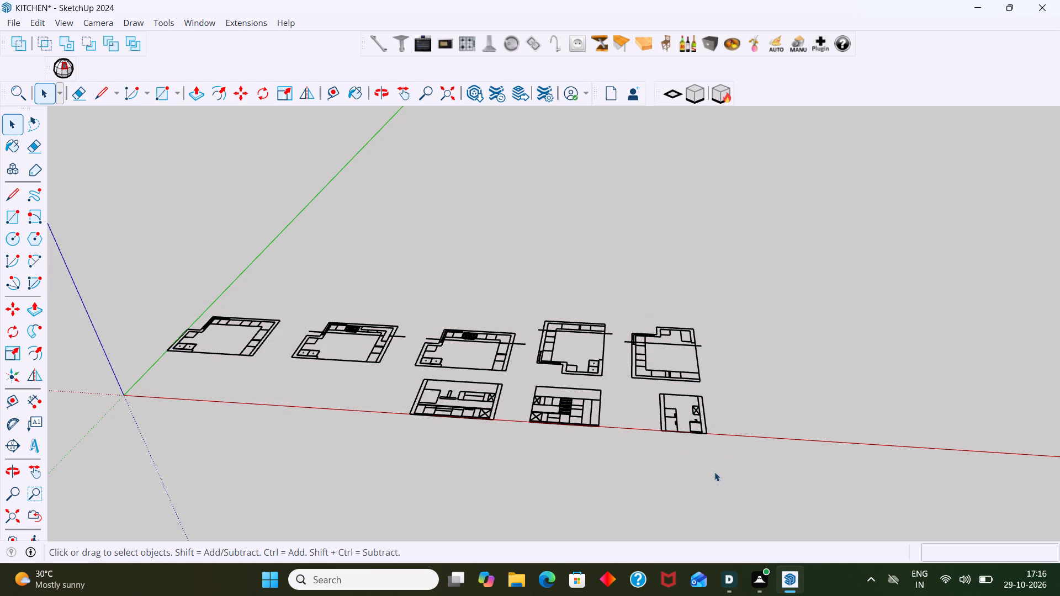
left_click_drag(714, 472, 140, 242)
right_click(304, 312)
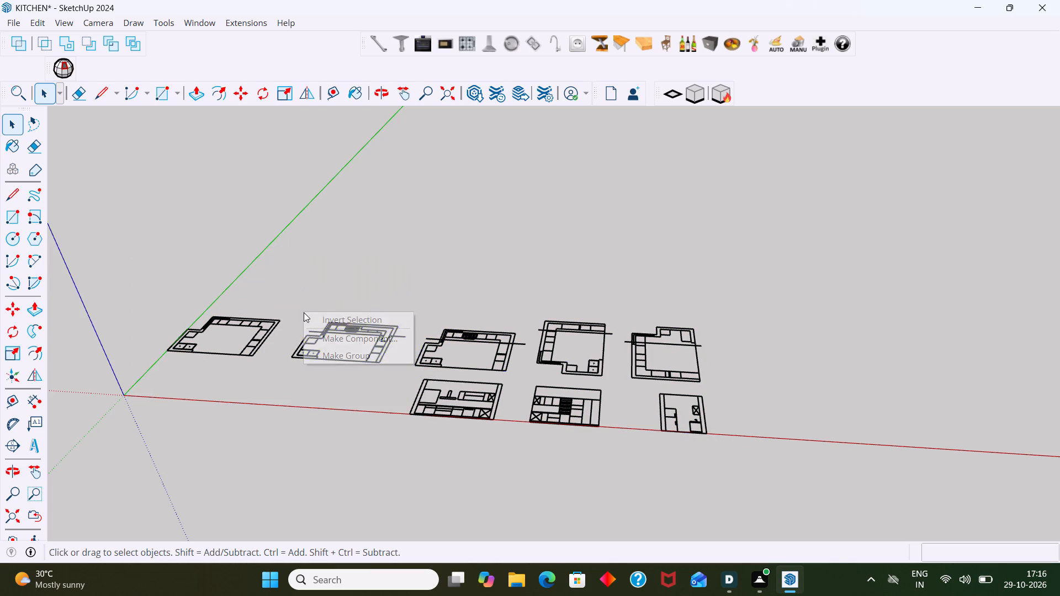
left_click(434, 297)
Explode the whole imported kitchen drawing into separate entities and clear the selection.
left_click_drag(732, 472, 186, 243)
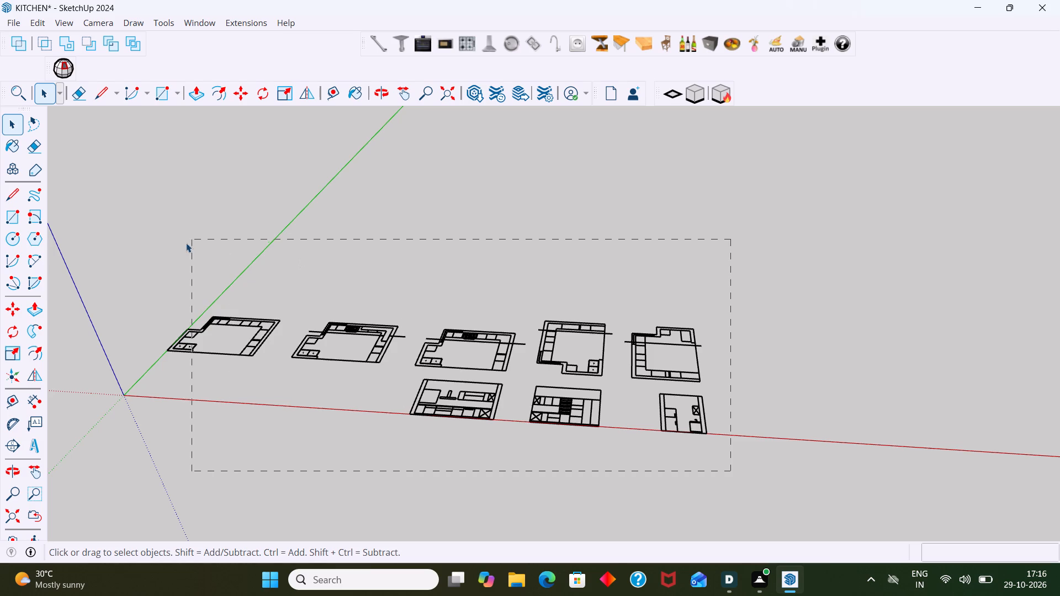
left_click_drag(186, 243, 165, 248)
scroll(193, 330, "up", 4)
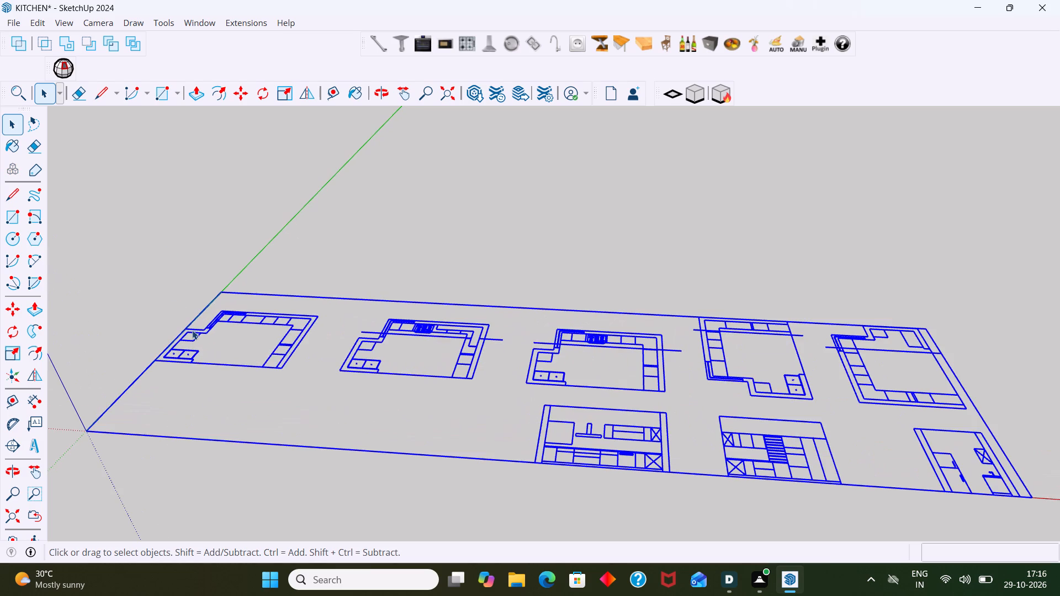
right_click(192, 330)
left_click(234, 116)
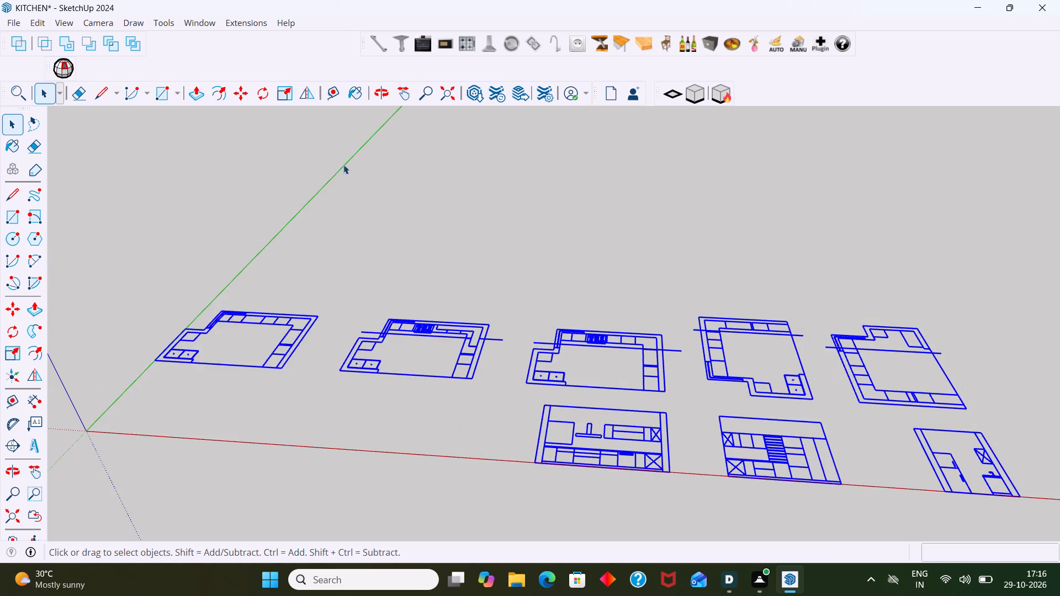
left_click(344, 165)
Examine the kitchen floor plan nearest the origin, including its wall outline and counter layout.
scroll(379, 230, "up", 1)
scroll(380, 244, "down", 6)
middle_click_drag(345, 321, 465, 352)
scroll(403, 358, "down", 1)
middle_click_drag(389, 318, 579, 287, "shift")
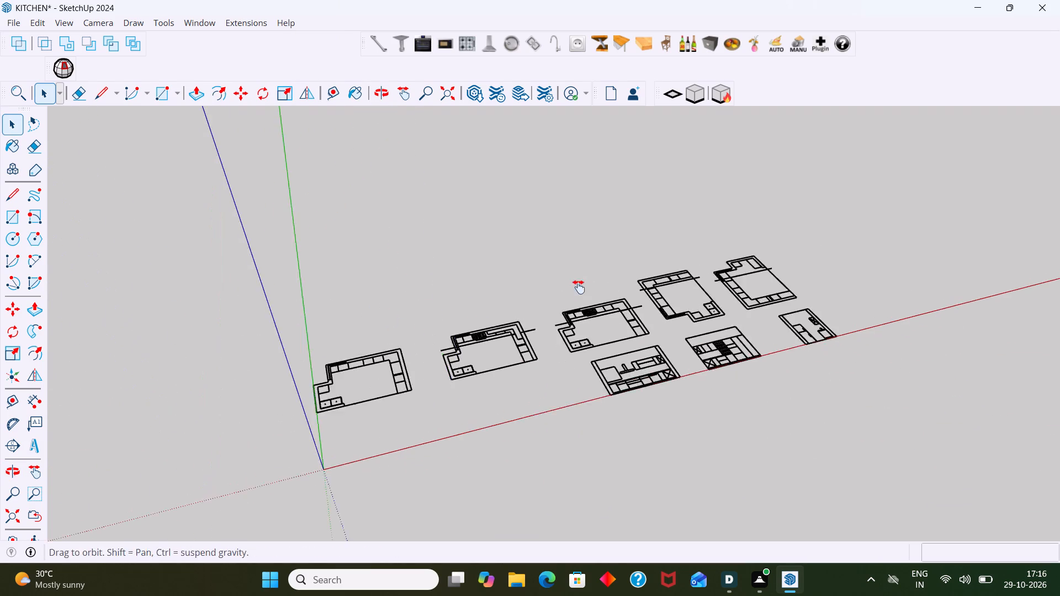
middle_click_drag(579, 287, 585, 287, "shift")
scroll(446, 334, "up", 7)
middle_click_drag(442, 336, 397, 242)
scroll(438, 364, "up", 7)
middle_click_drag(428, 389, 401, 286)
middle_click_drag(403, 305, 445, 305)
scroll(431, 305, "up", 7)
scroll(412, 322, "down", 8)
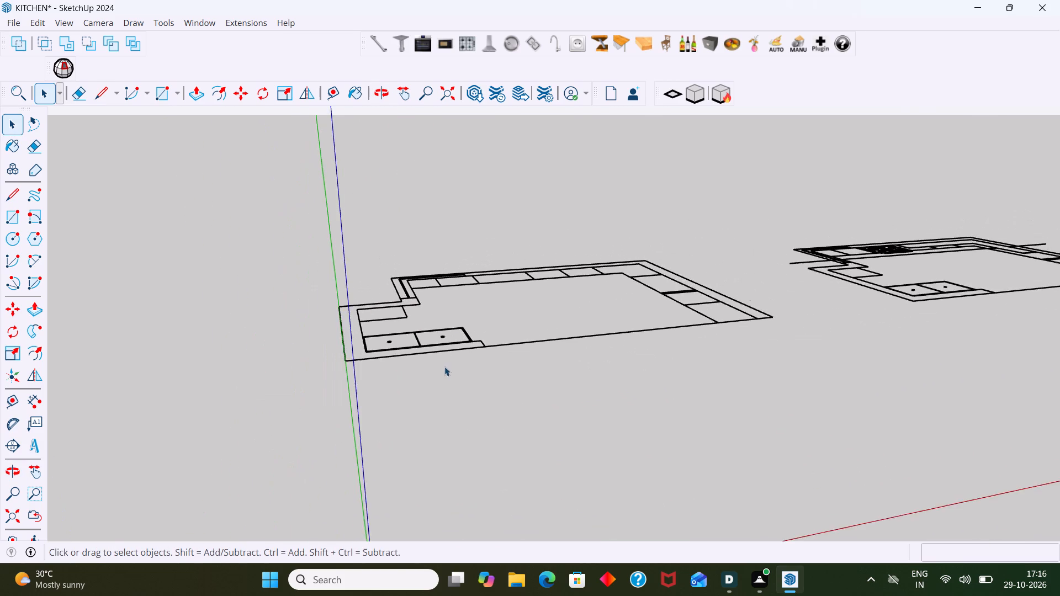
middle_click_drag(443, 368, 412, 429)
scroll(675, 451, "up", 3)
scroll(820, 334, "down", 2)
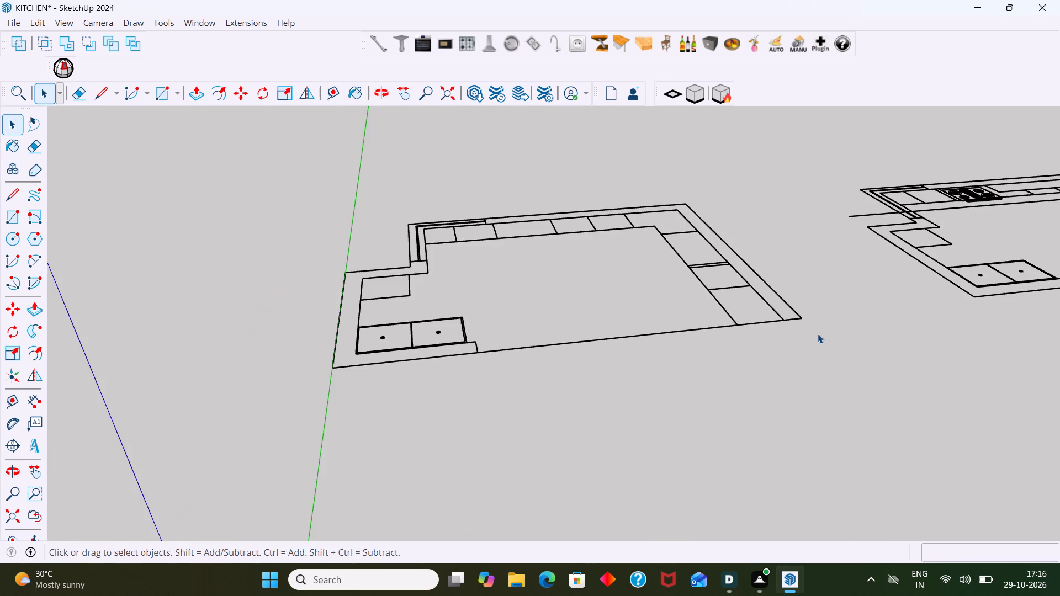
middle_click_drag(788, 365, 683, 411)
scroll(685, 407, "down", 4)
scroll(701, 418, "up", 1)
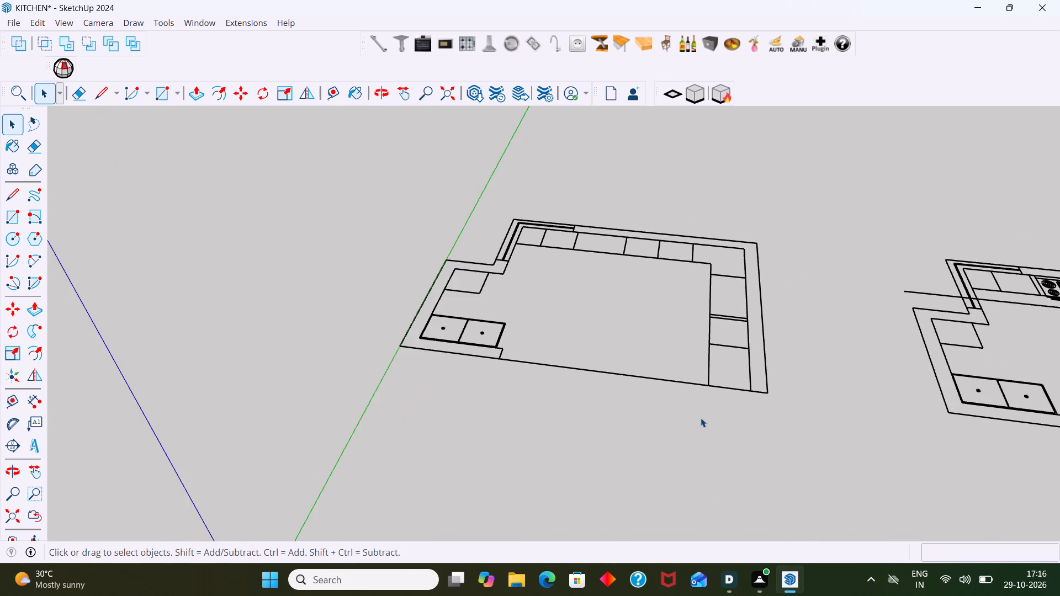
scroll(692, 400, "up", 1)
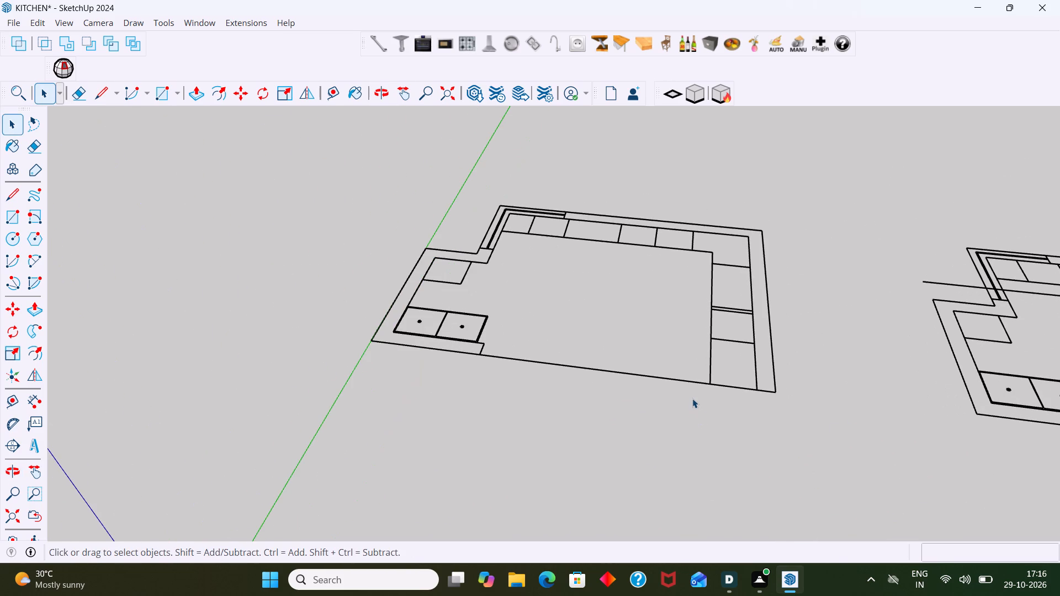
Draw a 5356 mm by 3846 mm rectangle between opposite outer corners of the floor plan nearest the origin.
key("r")
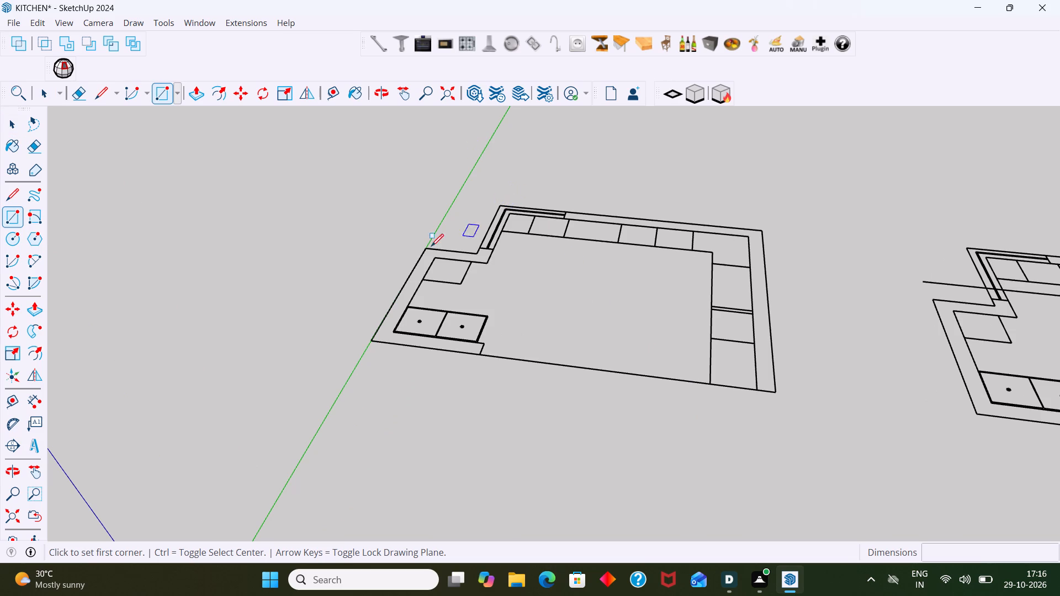
left_click(374, 340)
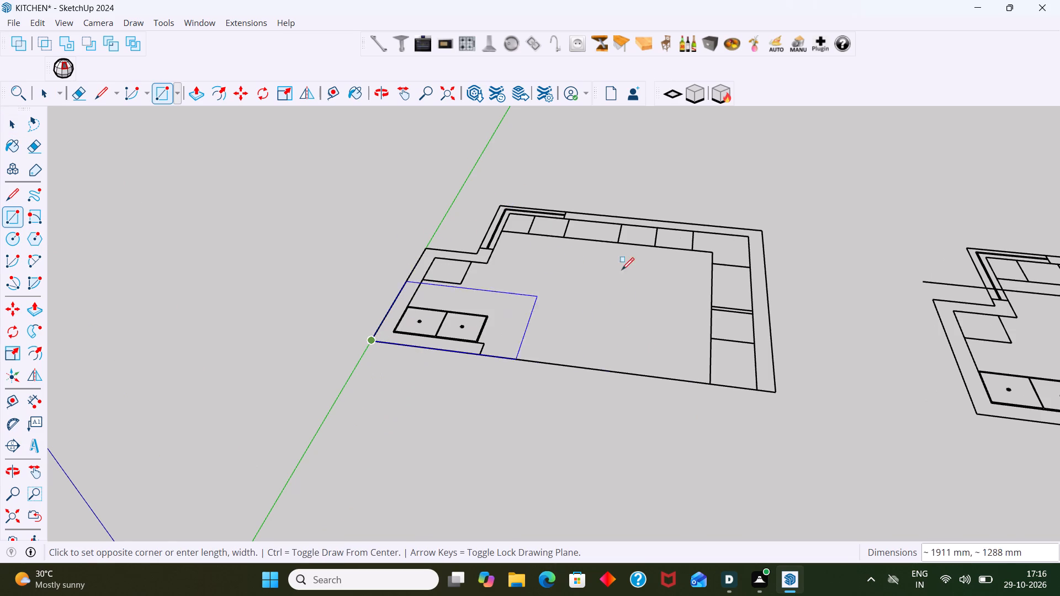
left_click(764, 229)
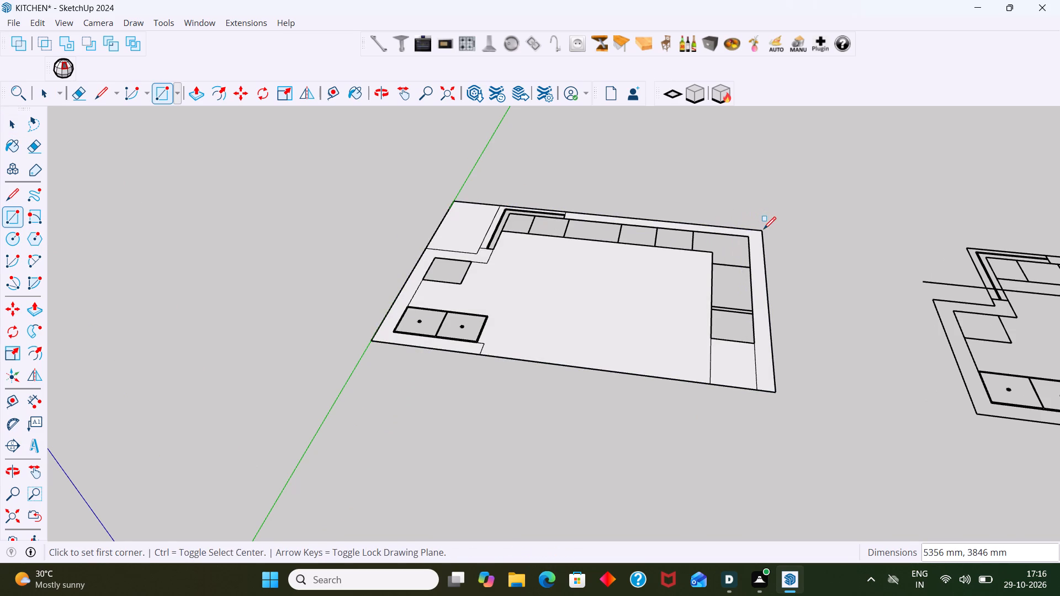
Delete the surplus face and its two outer edges in the notched corner outside the kitchen walls.
key("space")
left_click(470, 226)
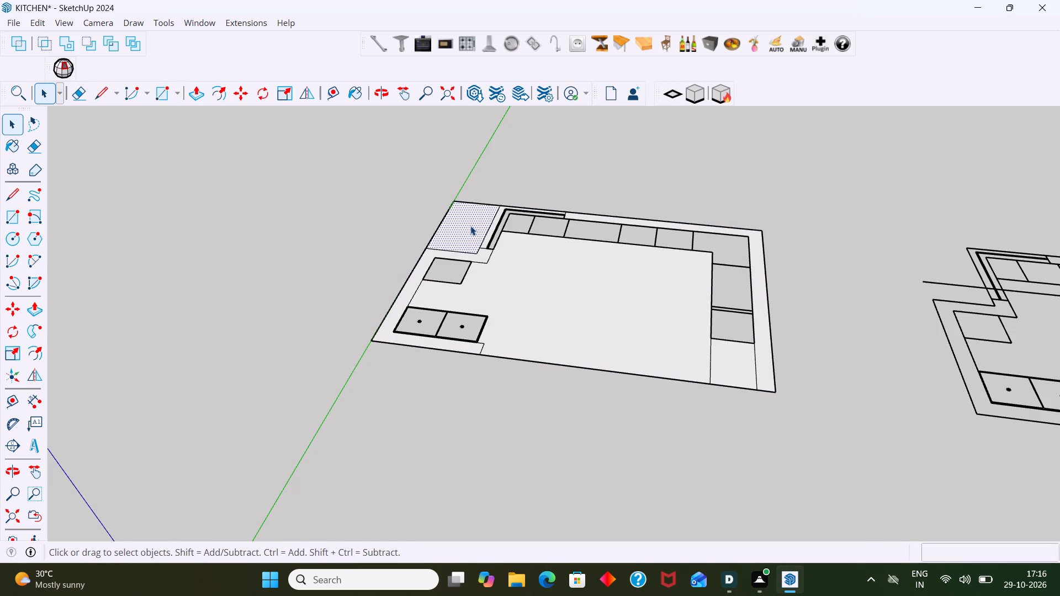
key("Delete")
left_click(467, 203)
key("Delete")
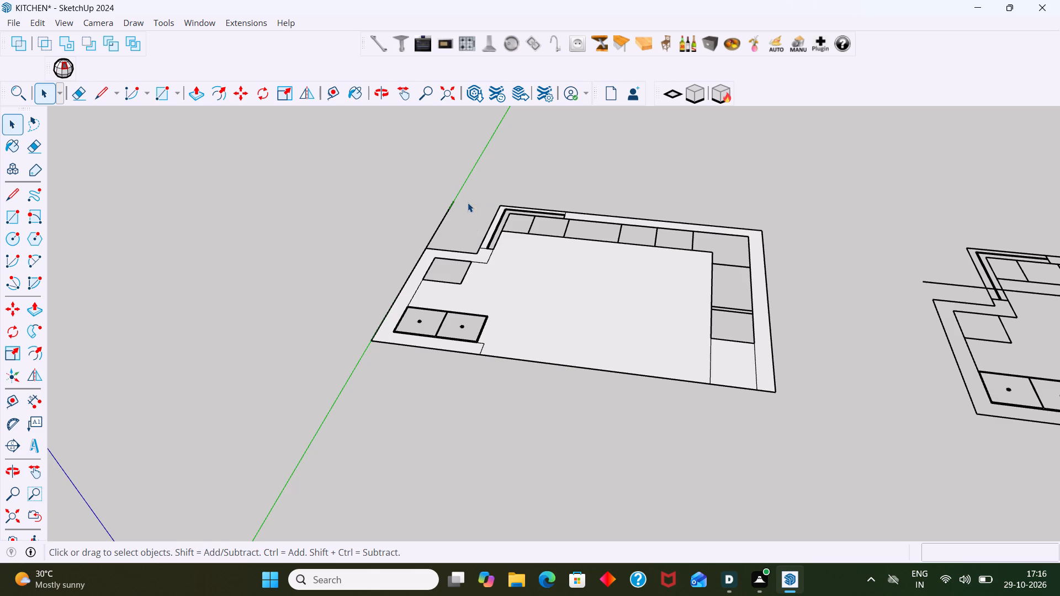
left_click(441, 226)
key("Delete")
Delete the large floor face inside the kitchen plan, keeping the wall faces.
scroll(520, 244, "up", 7)
scroll(644, 219, "up", 1)
middle_click(640, 233)
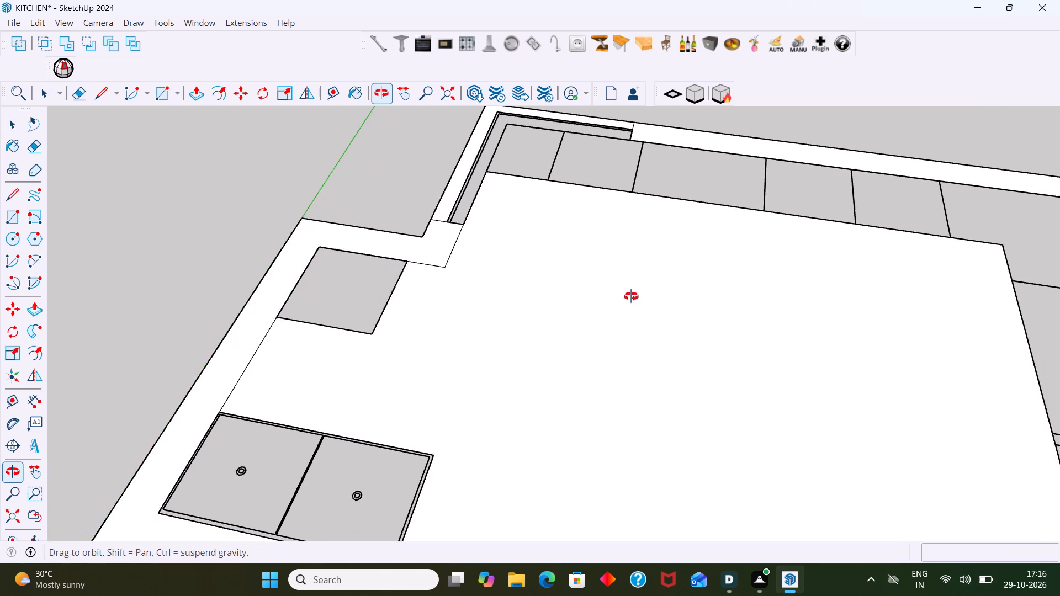
middle_click_drag(638, 218, 591, 311, "shift")
scroll(575, 300, "down", 7)
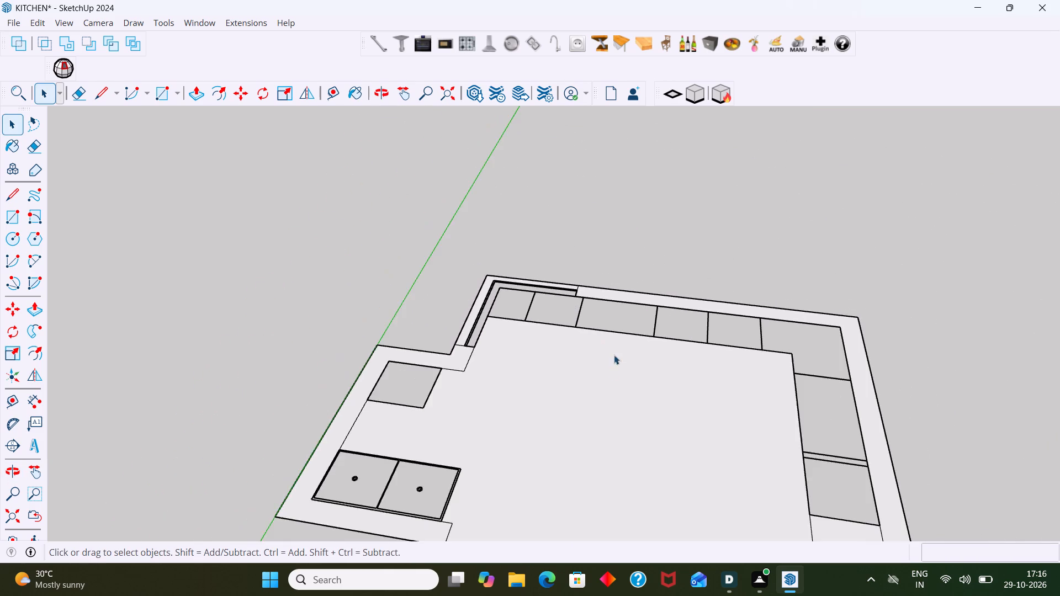
left_click(602, 376)
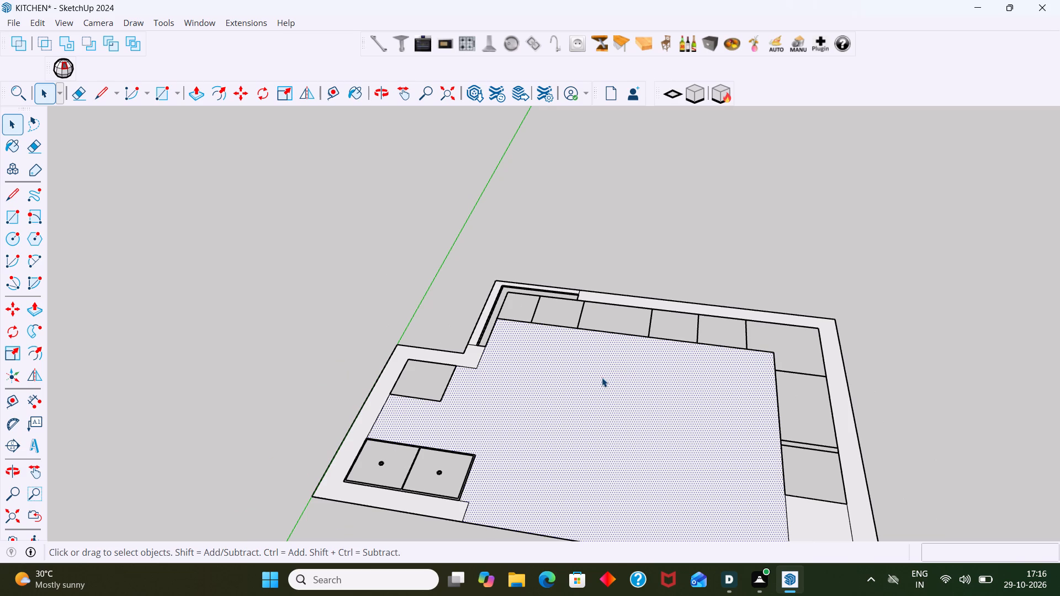
key("Delete")
Draw a rectangle about 94 mm by 1254 mm over the window strip in the short wall beside the notched corner.
scroll(501, 352, "up", 9)
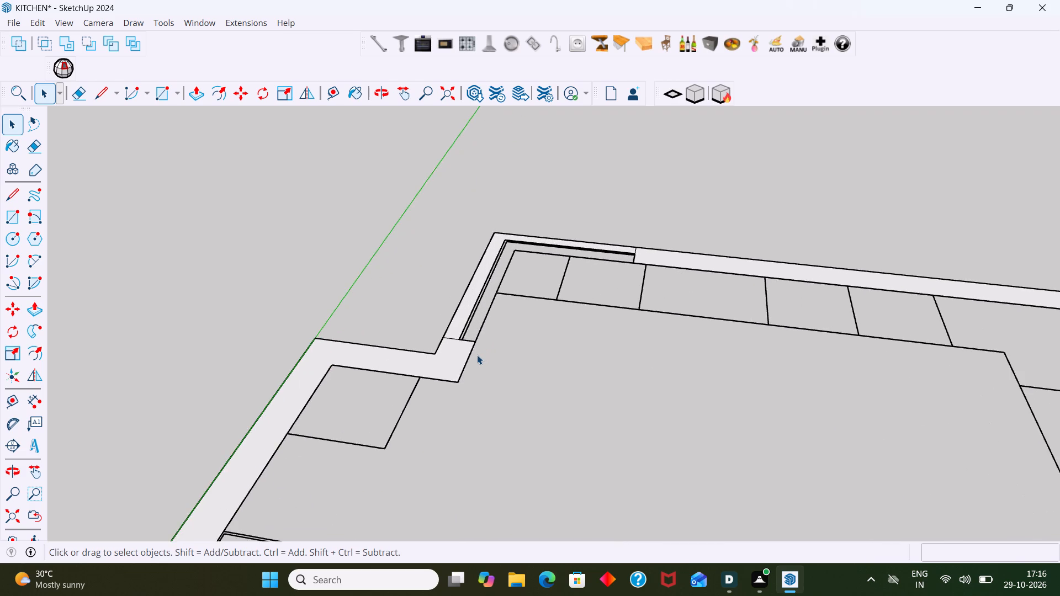
scroll(477, 355, "up", 1)
scroll(477, 355, "down", 5)
scroll(476, 351, "up", 8)
middle_click_drag(464, 323, 449, 356)
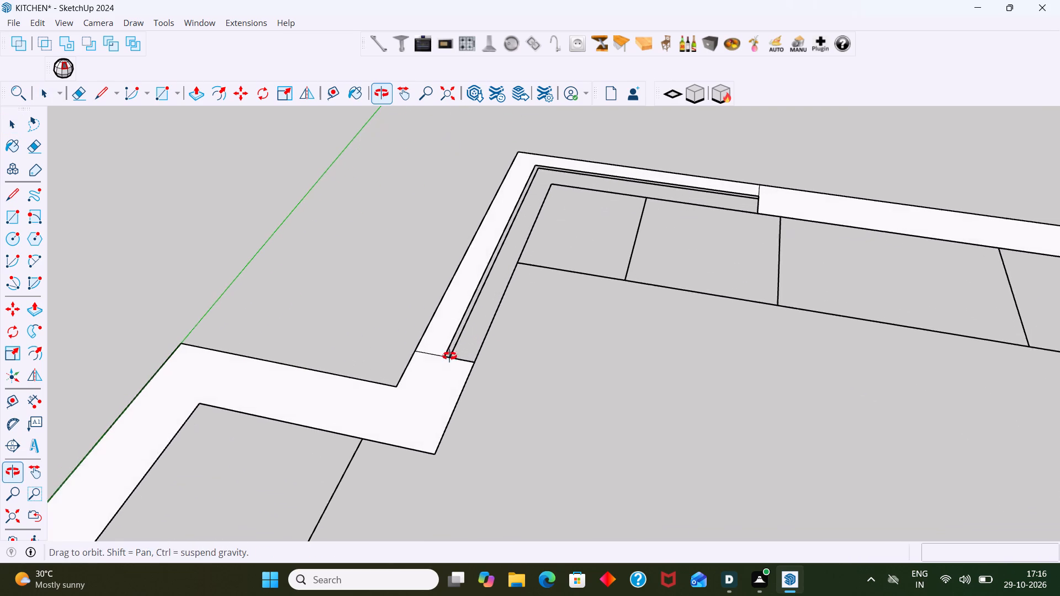
middle_click_drag(449, 356, 449, 356)
key("r")
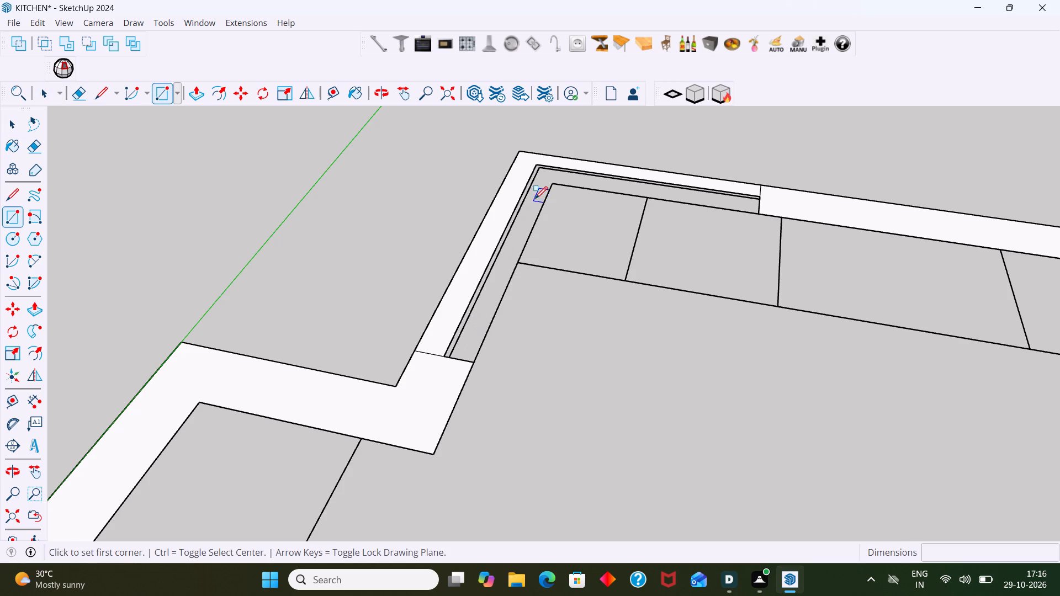
left_click(474, 365)
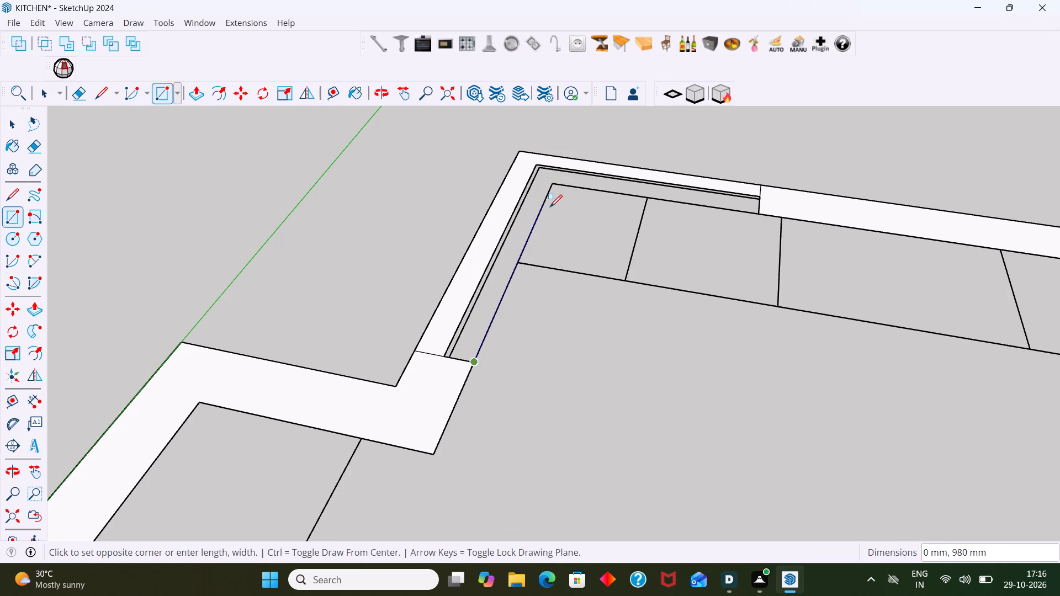
left_click(538, 169)
Delete the large floor face and the corner counter face beside the window, keeping the wall faces.
scroll(537, 175, "up", 8)
scroll(553, 201, "down", 4)
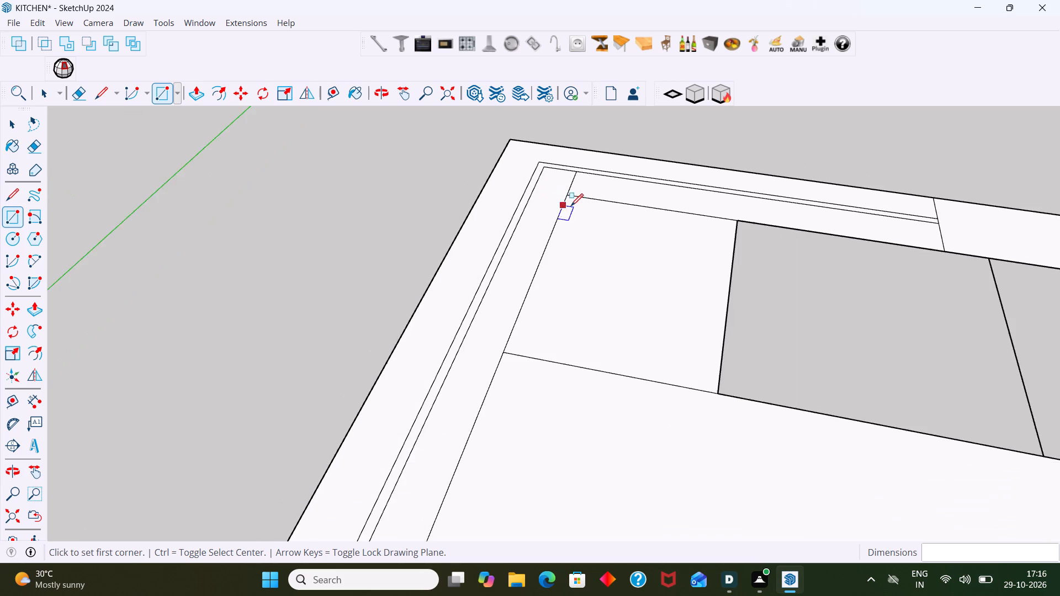
scroll(571, 206, "down", 13)
left_click(610, 313)
key("space")
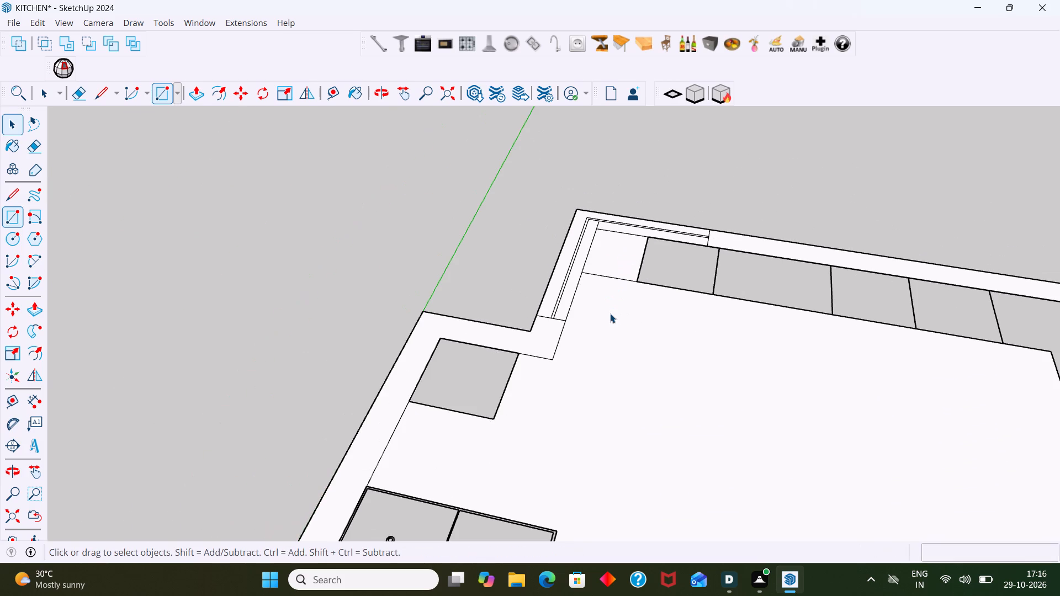
left_click(610, 314)
key("Delete")
left_click(609, 263)
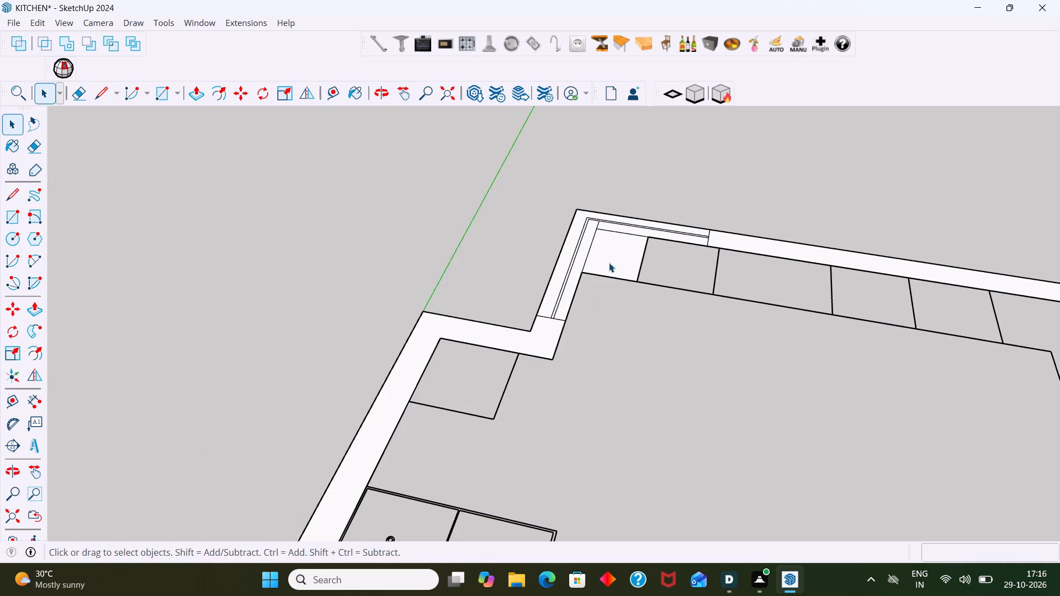
key("Delete")
Delete the face filling the last counter section, at the open end of the long side wall.
scroll(609, 278, "down", 6)
middle_click_drag(612, 287, 520, 258, "shift")
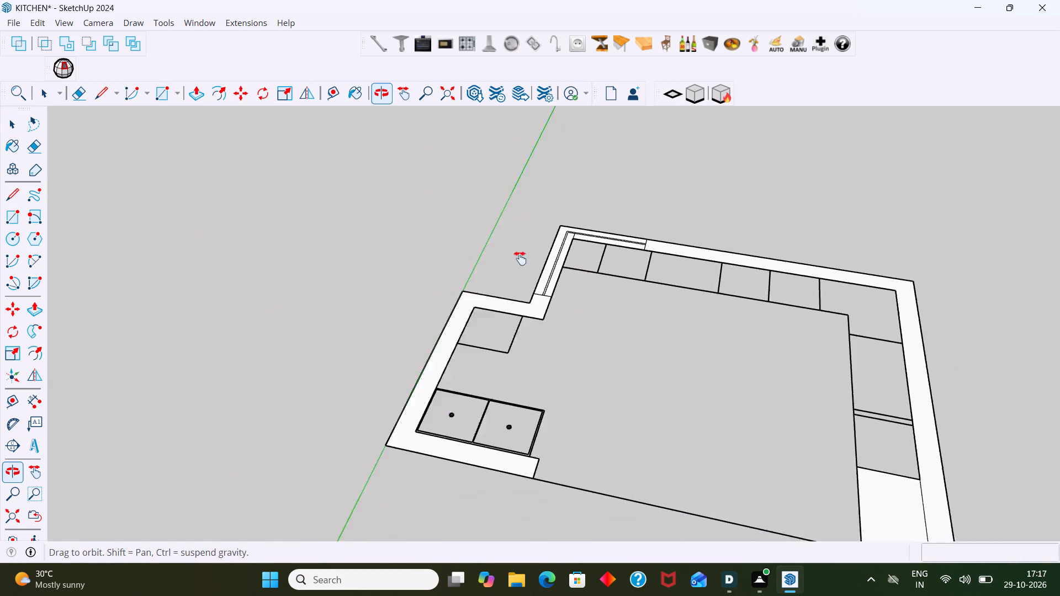
middle_click_drag(520, 258, 456, 248, "shift")
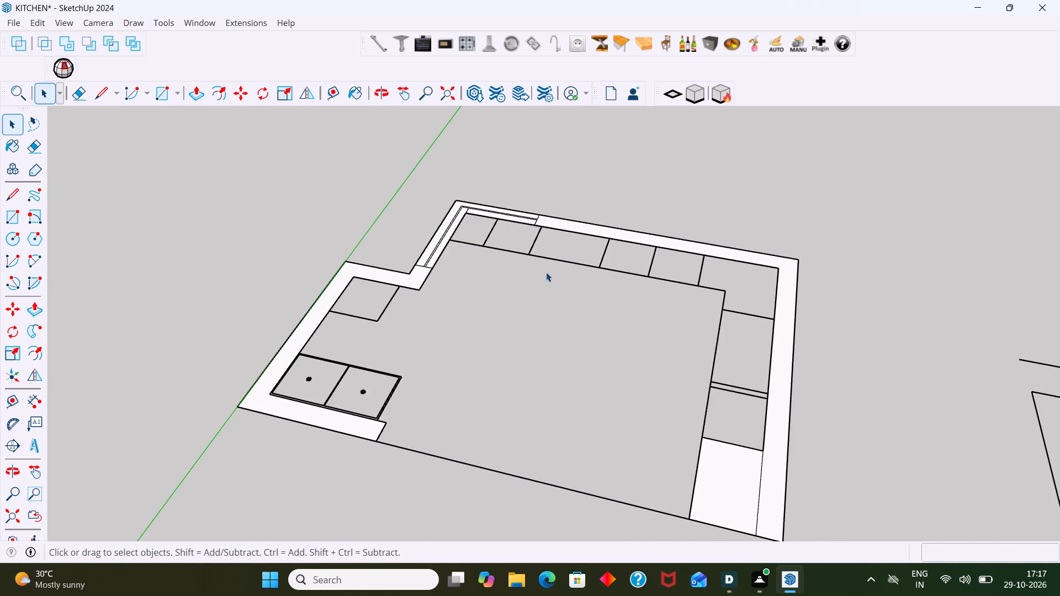
scroll(745, 404, "up", 2)
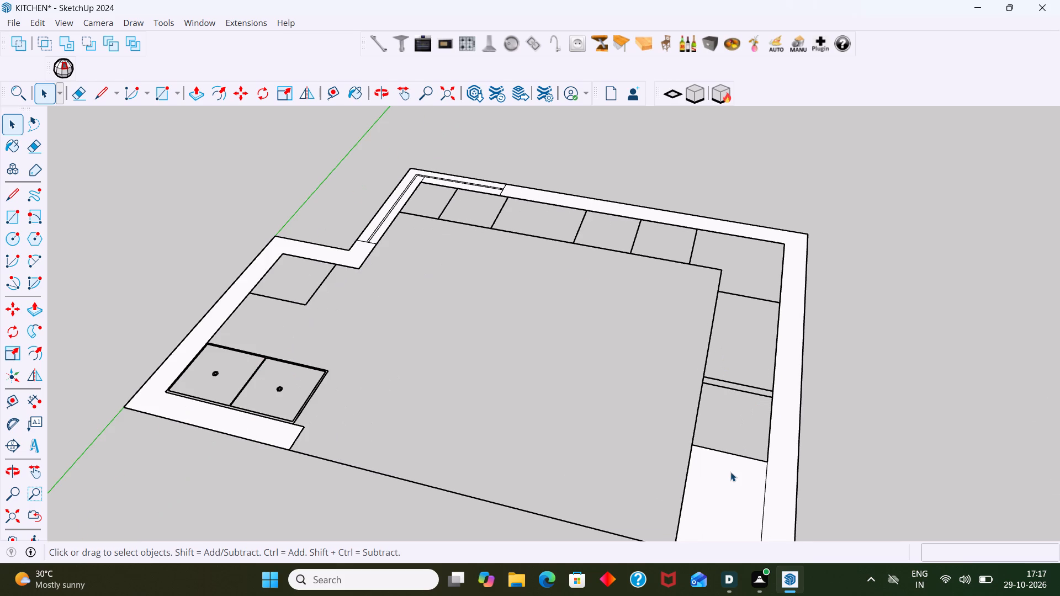
left_click(732, 473)
key("Delete")
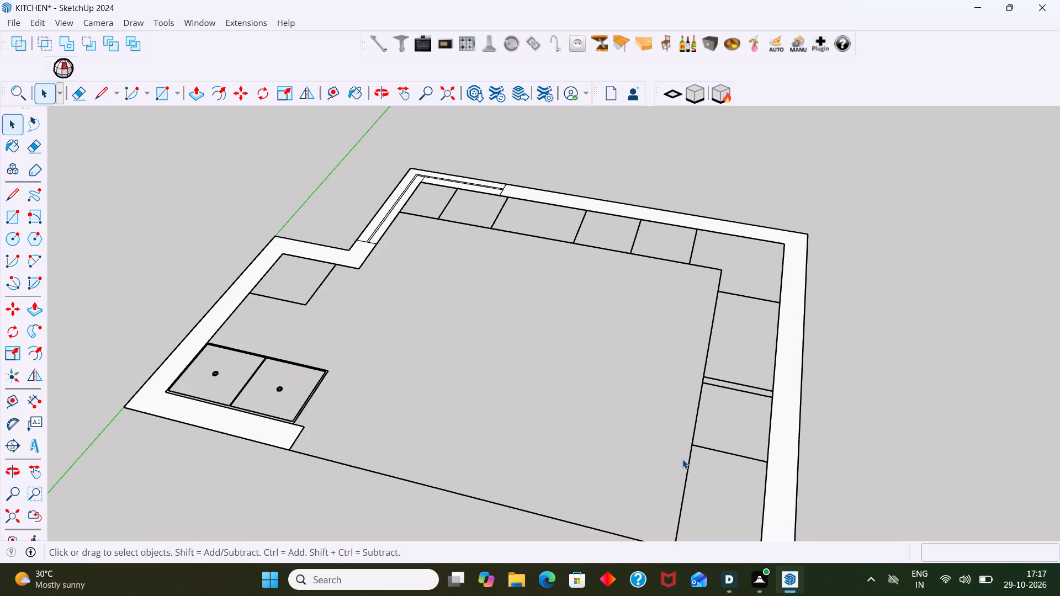
Delete the two parallel end lines of the double sink outline near the free end of the short wall.
scroll(679, 467, "down", 3)
middle_click_drag(670, 521, 714, 467)
middle_click_drag(716, 456, 711, 405, "shift")
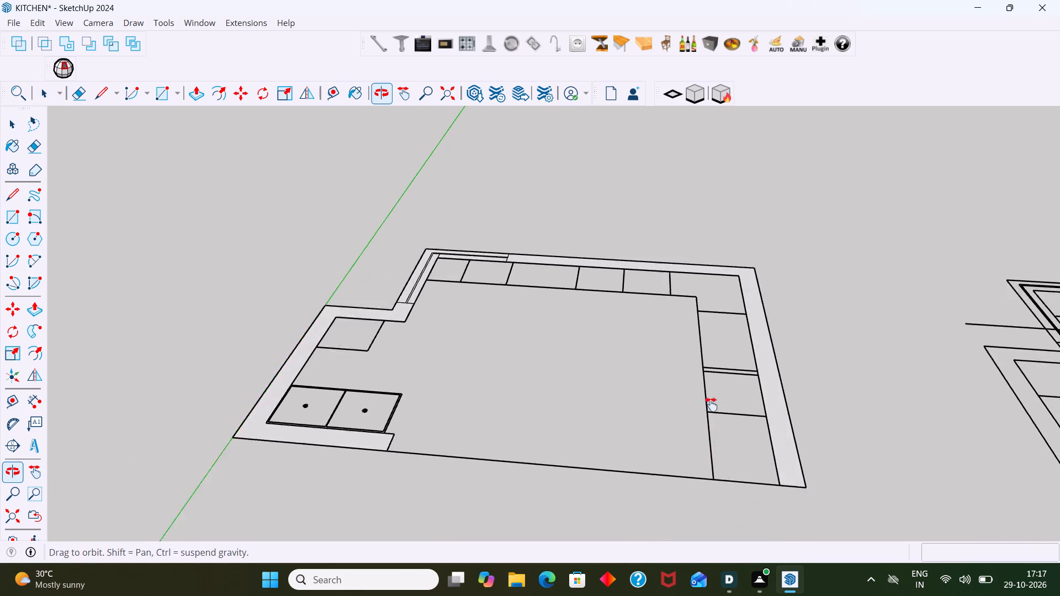
middle_click_drag(711, 405, 703, 338, "shift")
scroll(556, 345, "down", 3)
middle_click_drag(535, 349, 491, 448)
scroll(415, 334, "up", 10)
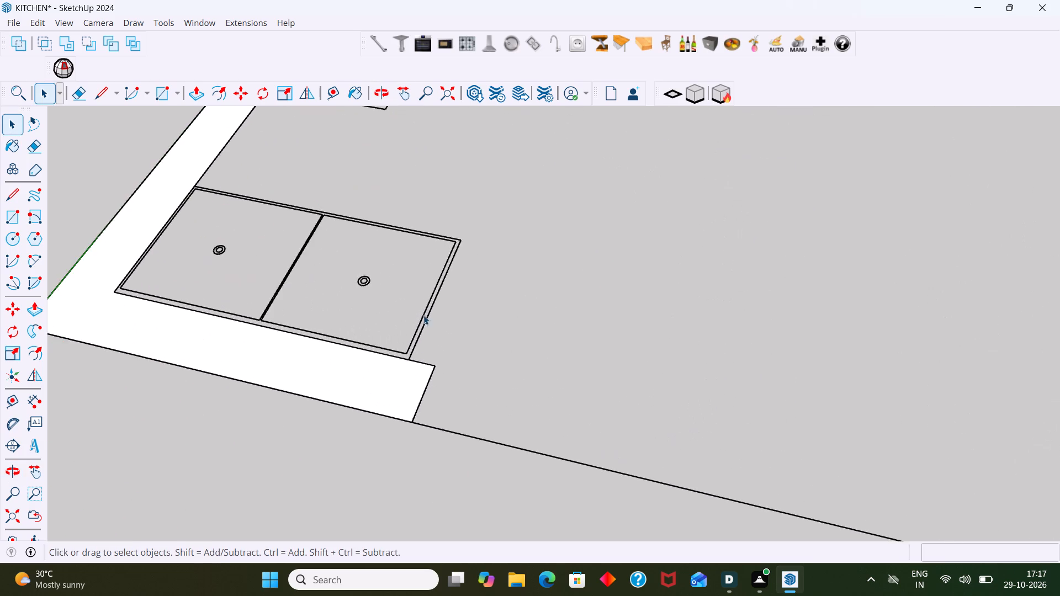
scroll(423, 315, "up", 6)
scroll(428, 325, "down", 2)
scroll(428, 325, "up", 2)
middle_click_drag(426, 328, 450, 360)
scroll(451, 360, "up", 3)
left_click_drag(452, 359, 398, 316)
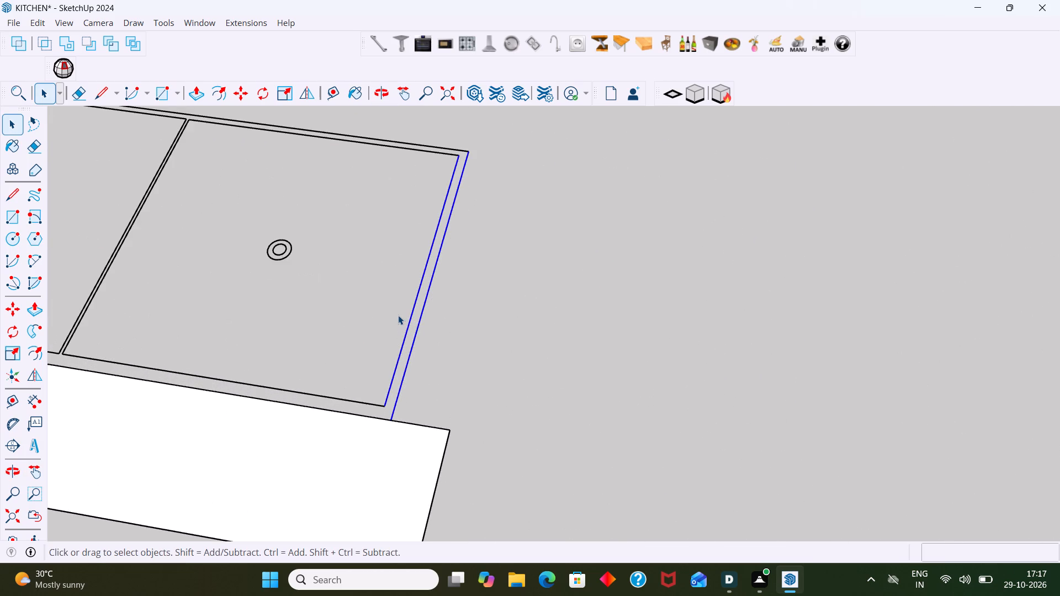
key("Delete")
Delete the sink's double front lines, the divider between its bowls, and the drain circles of the bowl nearer the wall's free end.
scroll(391, 356, "down", 1)
middle_click_drag(391, 356, 386, 460, "shift")
scroll(387, 426, "down", 3)
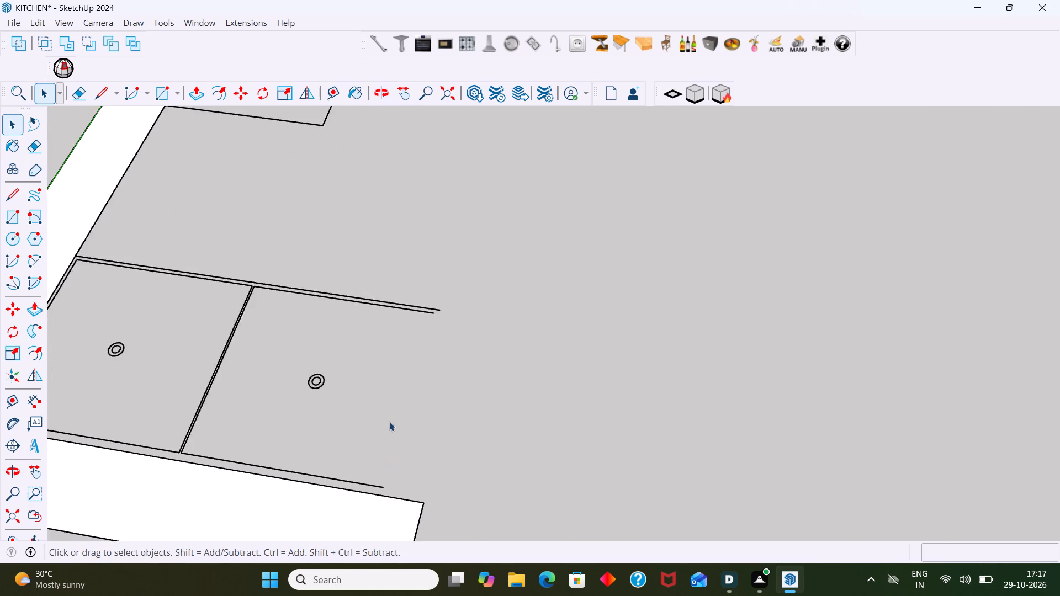
scroll(389, 422, "down", 5)
left_click_drag(390, 415, 273, 286)
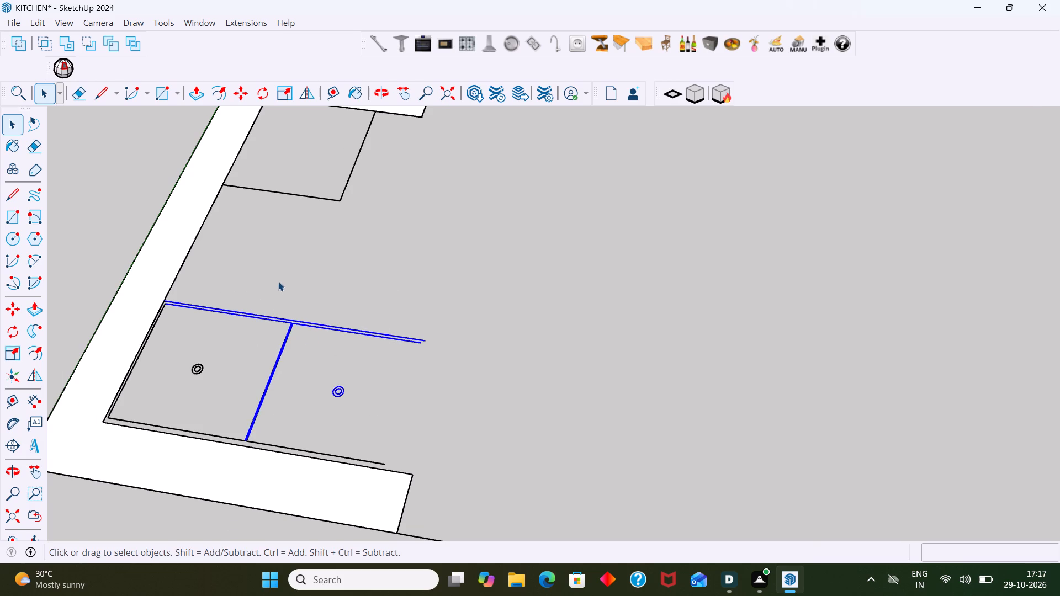
key("Delete")
Delete the leftover sink edge line along the short wall, beside the bowl with the remaining drain circles.
scroll(278, 282, "down", 3)
scroll(214, 392, "up", 8)
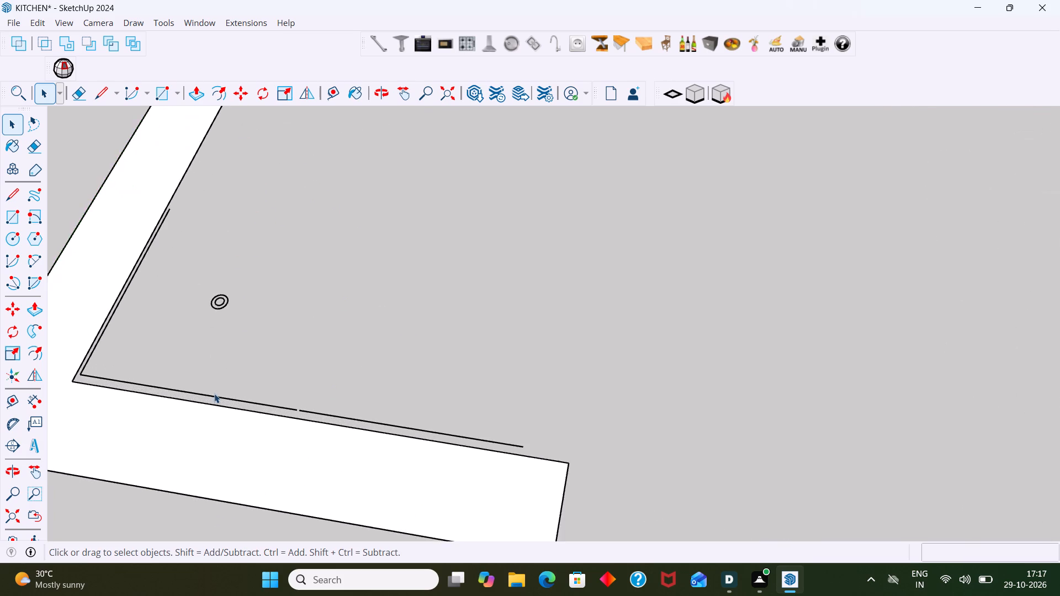
scroll(214, 393, "up", 4)
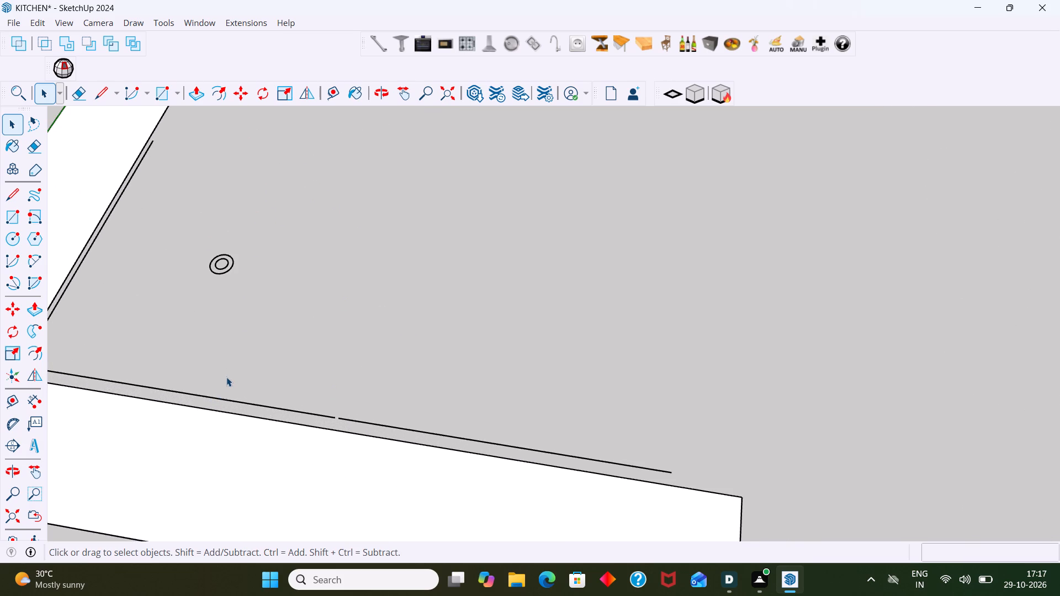
scroll(226, 377, "up", 6)
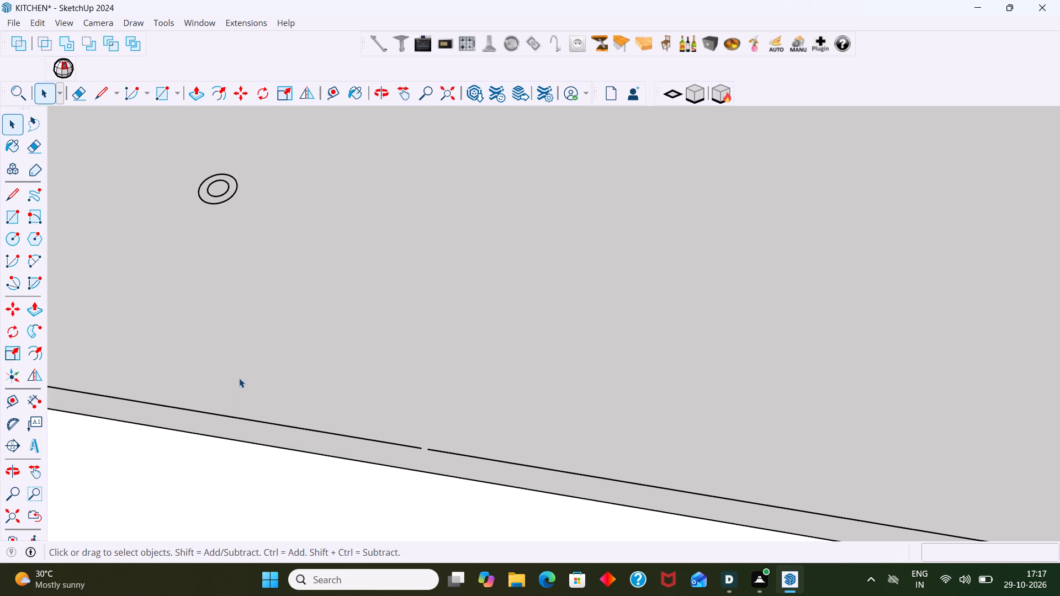
left_click(380, 442)
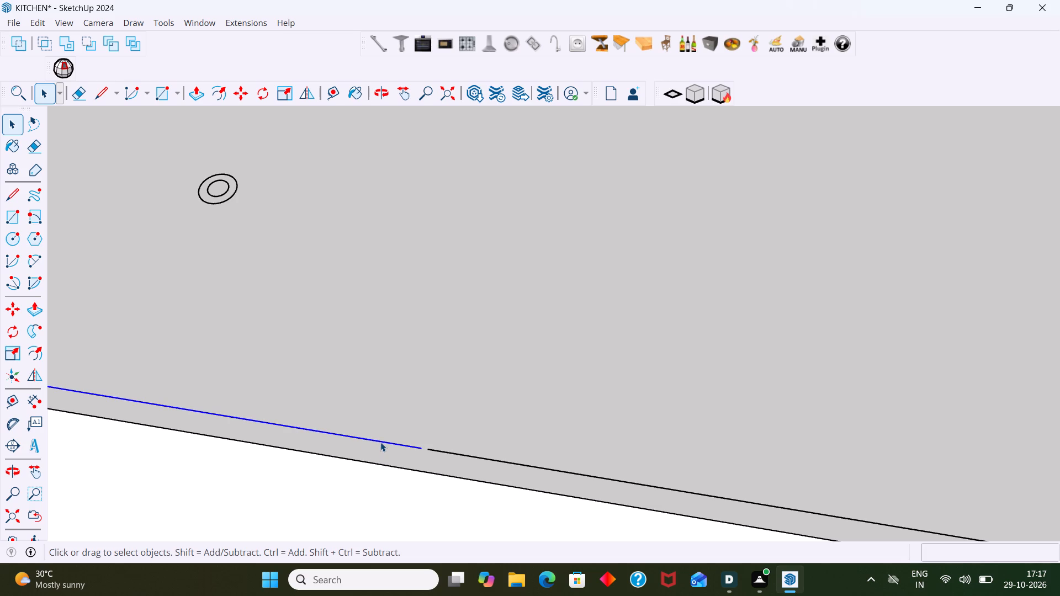
key("Delete")
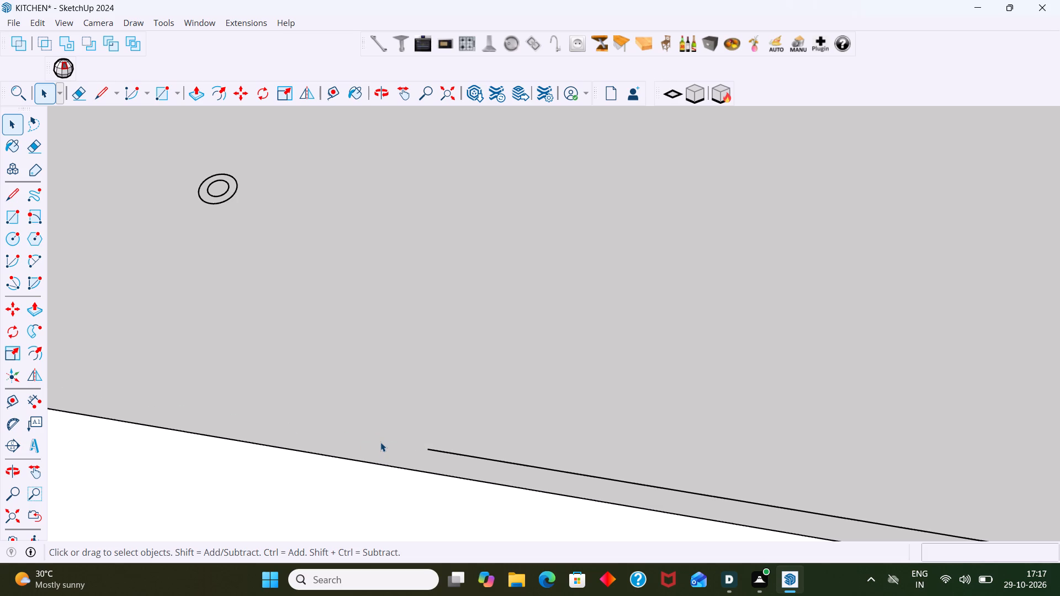
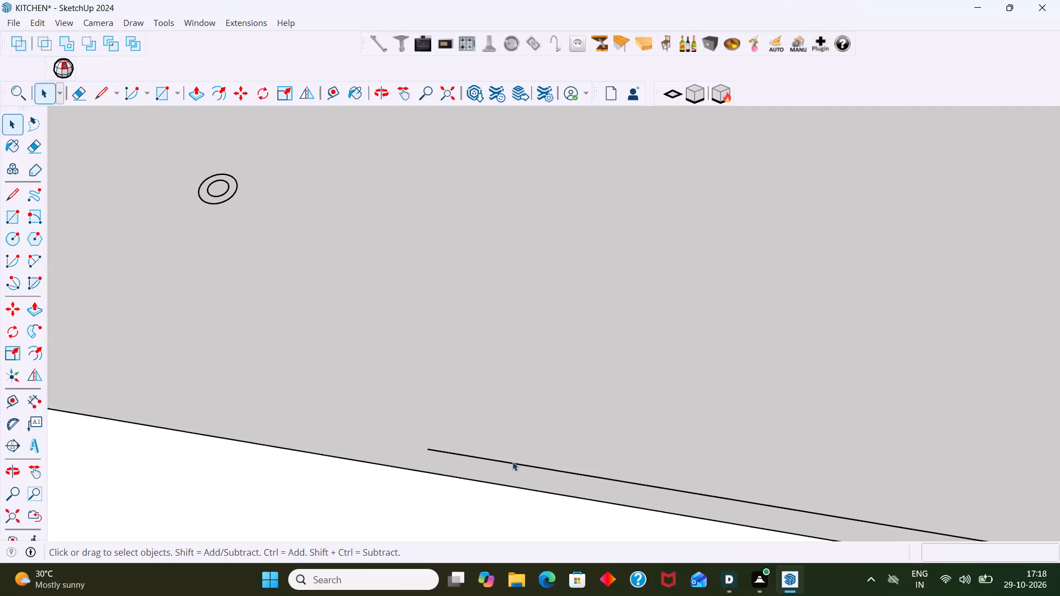
Delete the two leftover sink edge lines, one along the short wall near its free end and one along the adjoining side wall.
left_click(512, 465)
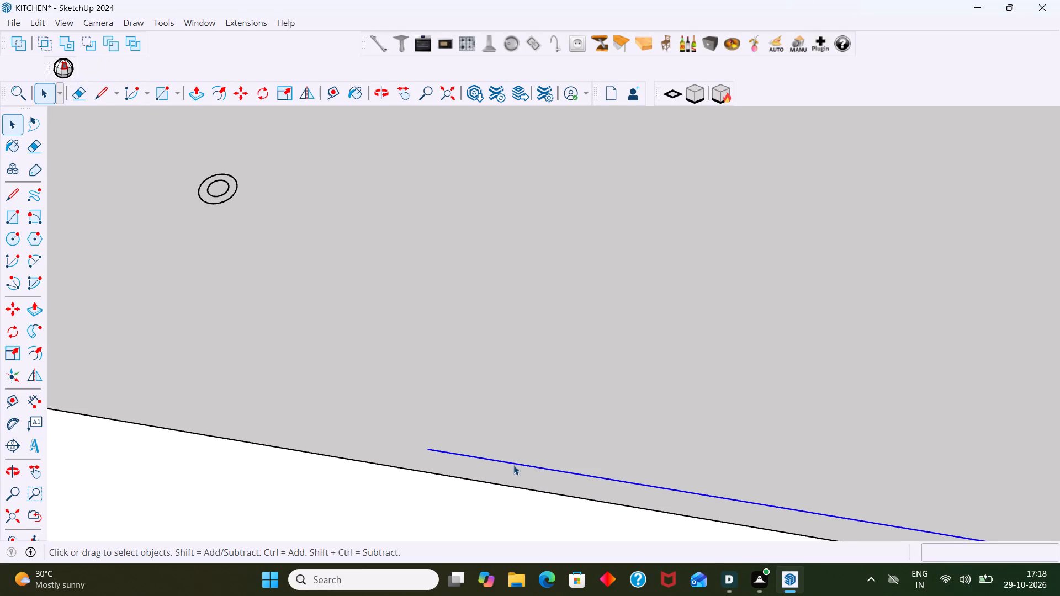
scroll(545, 498, "down", 4)
middle_click_drag(618, 472, 692, 464)
scroll(692, 462, "down", 6)
middle_click_drag(711, 446, 695, 381)
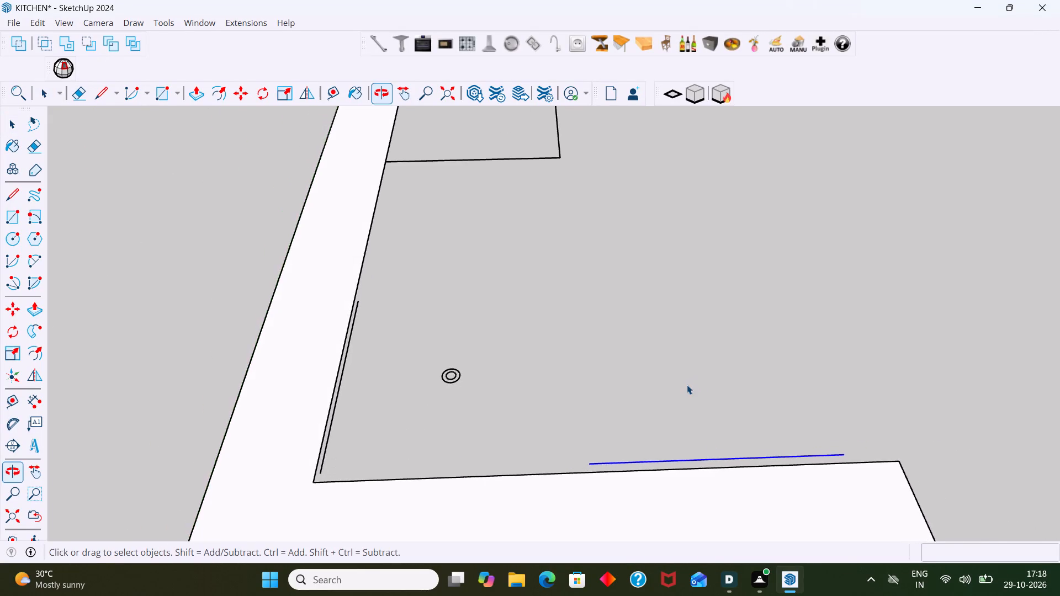
scroll(687, 385, "up", 3)
key("Delete")
scroll(678, 388, "down", 3)
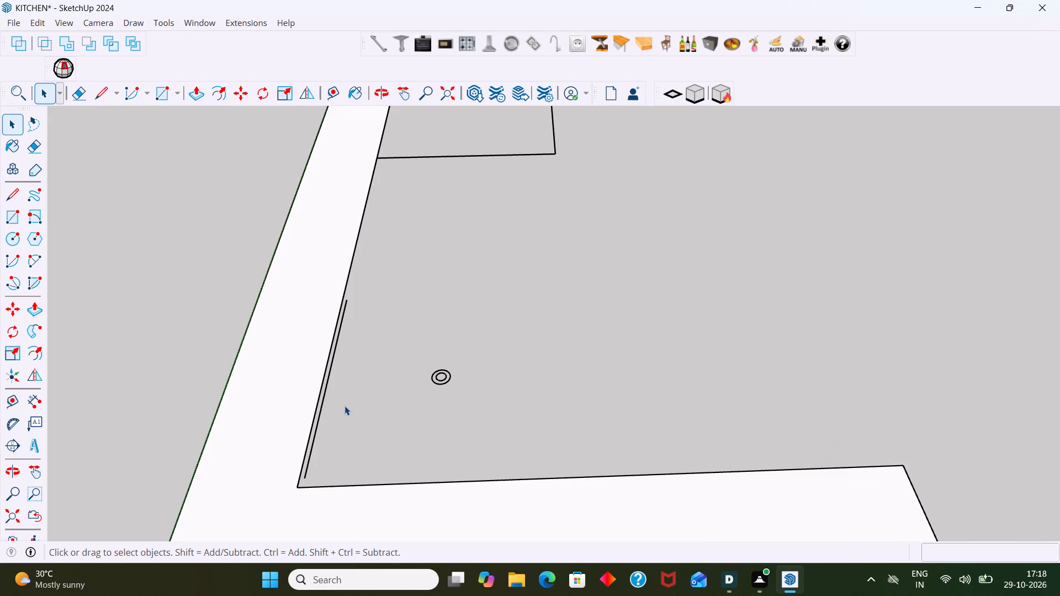
scroll(343, 406, "up", 6)
left_click(313, 416)
key("Delete")
Delete the two remaining concentric drain circles of the sink near the corner with the short wall.
scroll(314, 417, "down", 2)
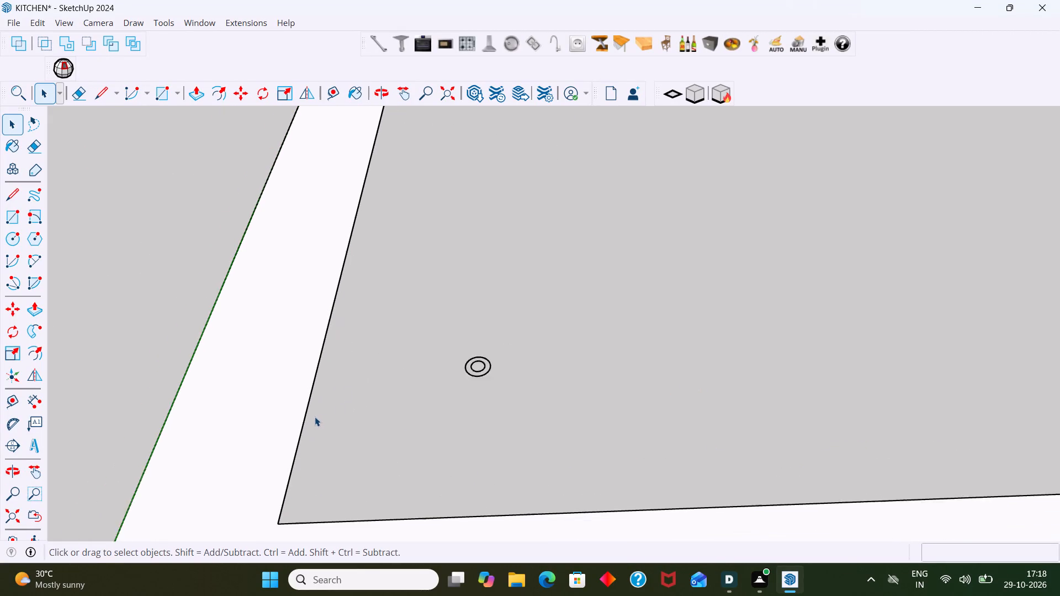
scroll(315, 417, "down", 3)
left_click_drag(479, 410, 461, 342)
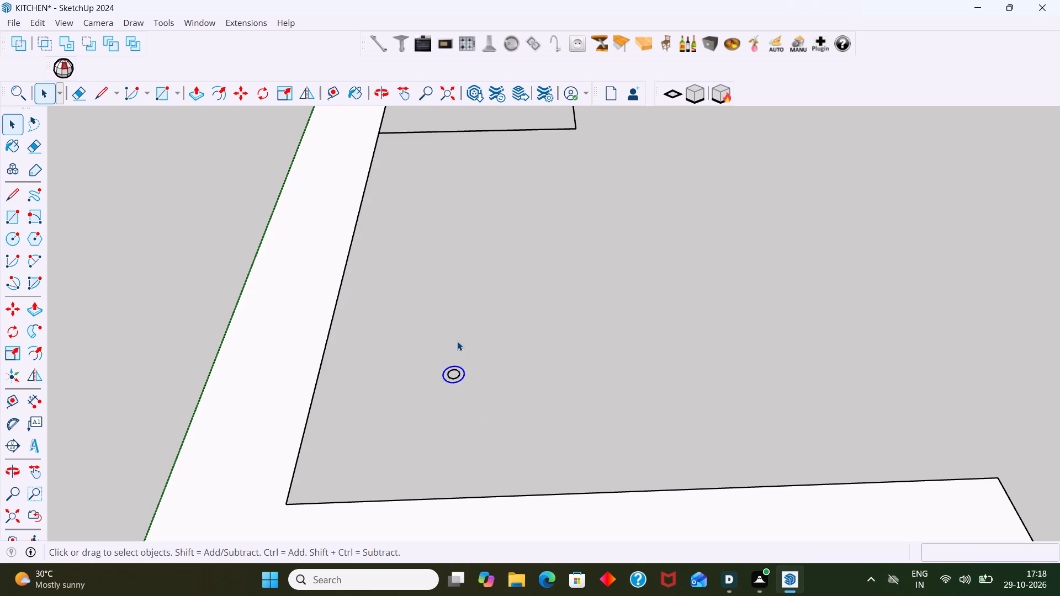
key("Delete")
left_click_drag(460, 400, 445, 355)
key("Delete")
Delete the square fixture outline in the inner corner beside the stepped part of the wall.
scroll(445, 355, "down", 3)
middle_click_drag(447, 350, 445, 355, "shift")
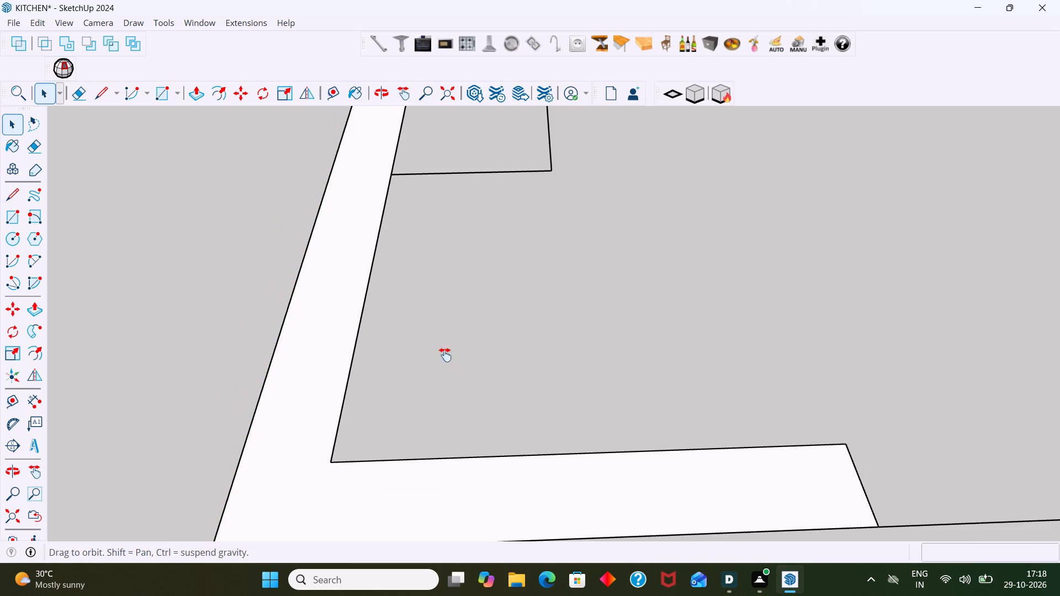
middle_click_drag(445, 355, 434, 368, "shift")
scroll(438, 371, "down", 6)
middle_click_drag(494, 319, 422, 315, "shift")
scroll(633, 494, "up", 3)
scroll(627, 485, "down", 11)
middle_click_drag(608, 428, 565, 545)
scroll(489, 450, "up", 3)
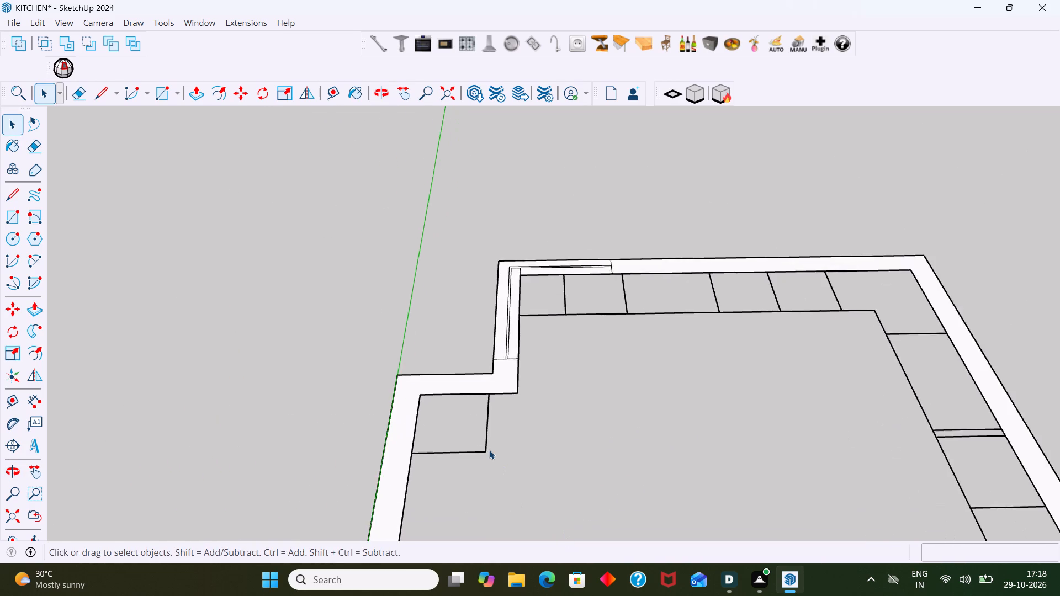
scroll(489, 450, "up", 5)
left_click_drag(496, 464, 468, 432)
key("Delete")
Delete the counter front line and its dividers along the long side wall, up to the corner counter section.
scroll(469, 434, "down", 6)
middle_click_drag(491, 432, 370, 426, "shift")
scroll(601, 443, "down", 8)
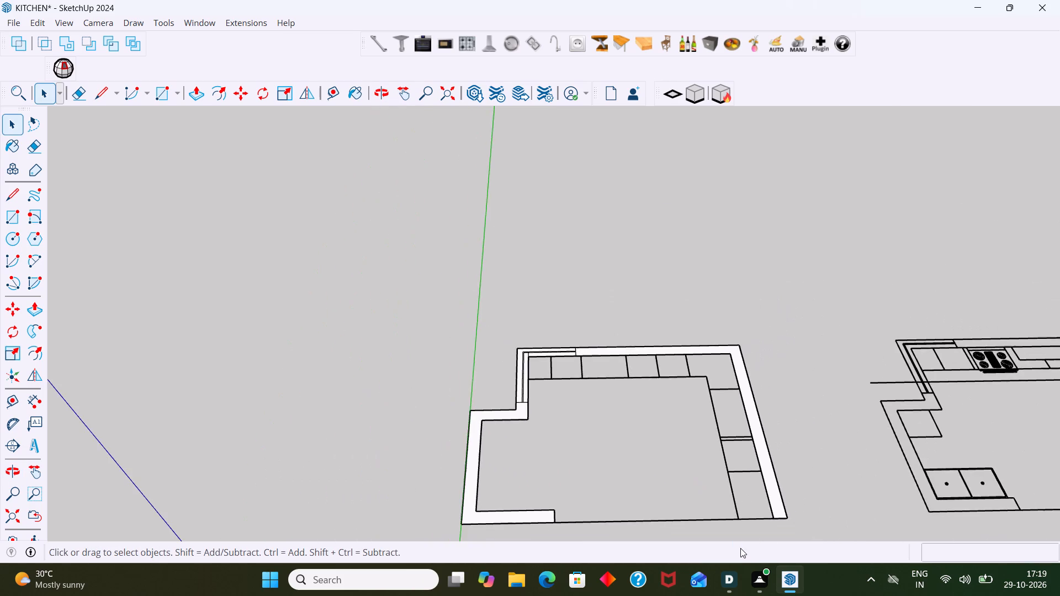
scroll(743, 547, "up", 17)
left_click_drag(746, 504, 630, 315)
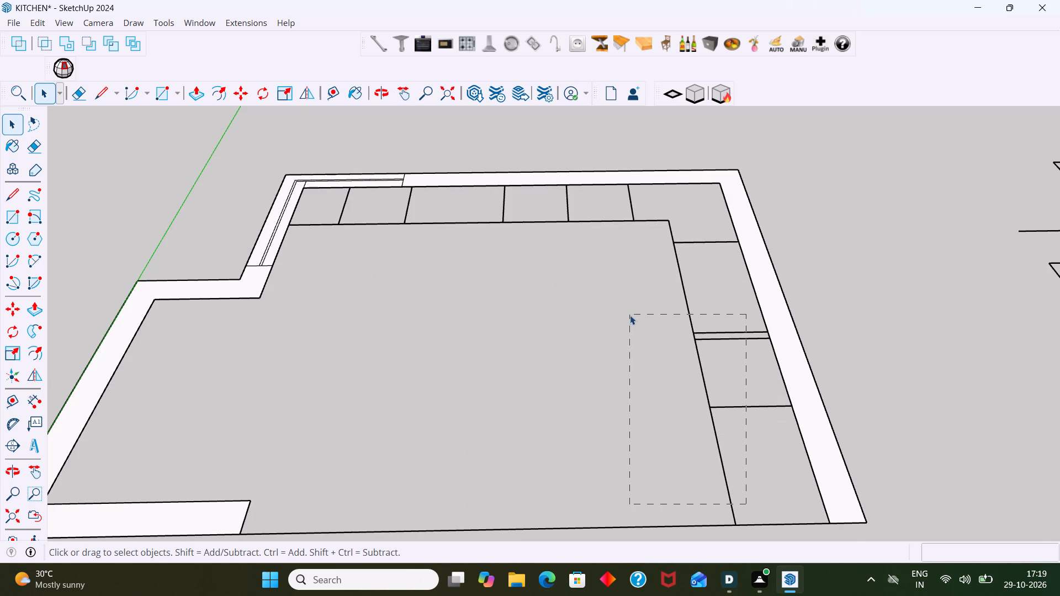
left_click_drag(630, 315, 632, 328)
key("Delete")
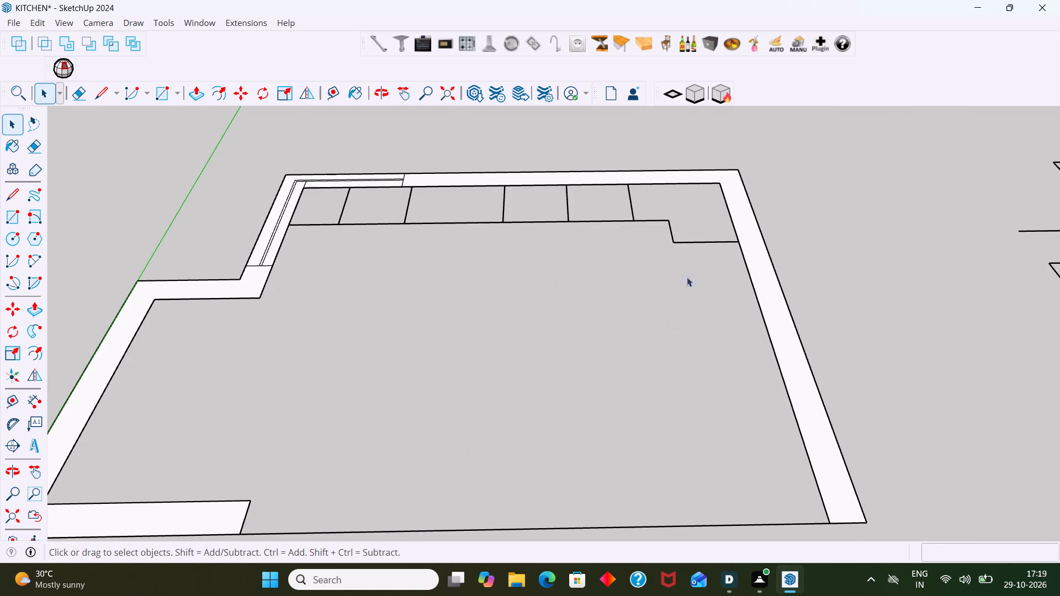
Delete the corner counter outline and the dividers and front line along the back wall, working towards the window.
scroll(688, 268, "up", 4)
left_click_drag(688, 266, 611, 192)
key("Delete")
left_click_drag(625, 204, 546, 179)
key("Delete")
left_click_drag(553, 208, 464, 178)
key("Delete")
left_click_drag(474, 196, 361, 179)
key("Delete")
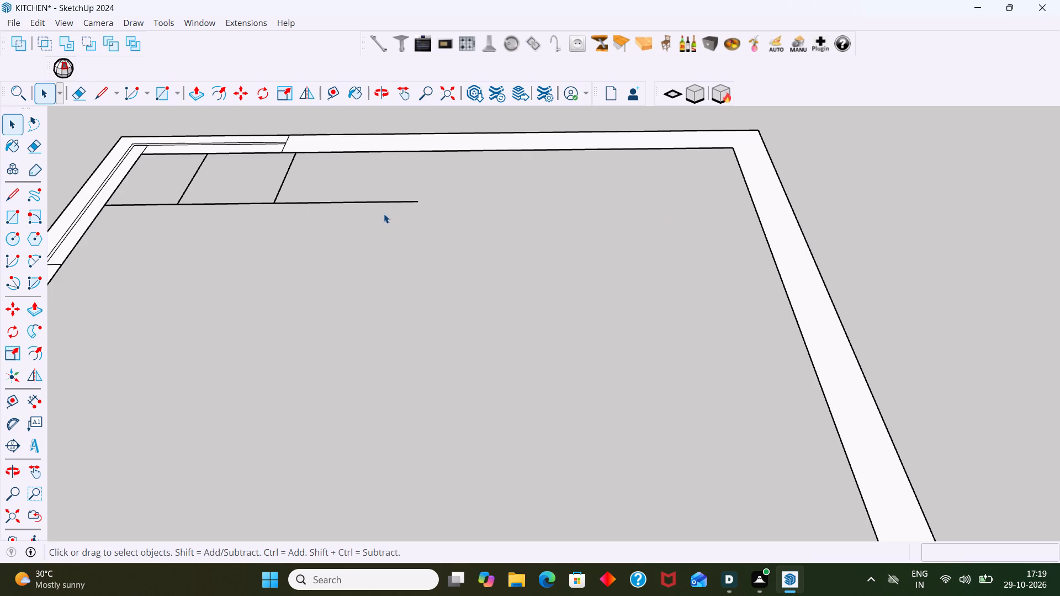
Delete the remaining counter lines along the back wall, including the front line and two dividers beside the corner window.
middle_click_drag(393, 216, 440, 324)
scroll(412, 292, "up", 2)
scroll(412, 279, "down", 10)
middle_click_drag(430, 270, 666, 326, "shift")
scroll(602, 347, "up", 4)
left_click_drag(599, 337, 505, 283)
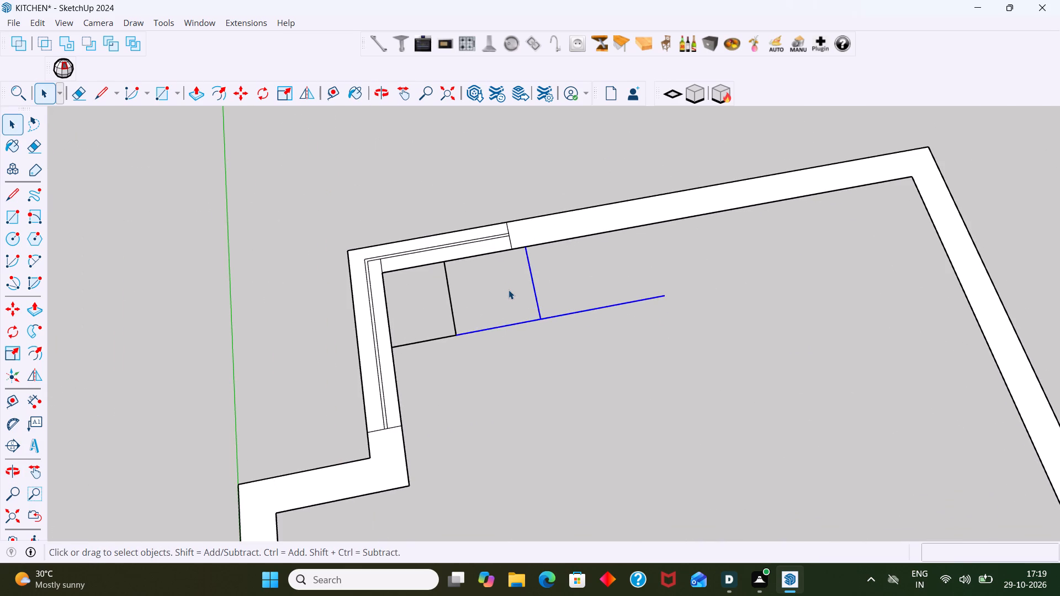
key("Delete")
left_click_drag(456, 339, 432, 306)
key("Delete")
Delete the line closing the opening between the short wall's free end and the long side wall.
scroll(468, 329, "down", 6)
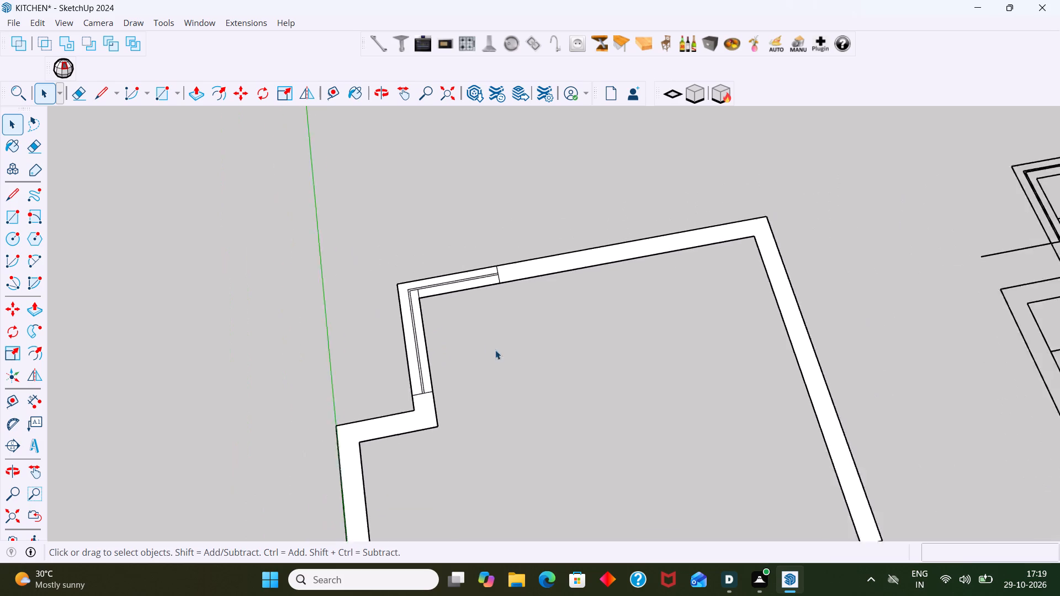
scroll(495, 350, "down", 4)
middle_click_drag(498, 356, 455, 308)
scroll(441, 316, "up", 3)
middle_click_drag(474, 315, 460, 296)
scroll(466, 318, "down", 11)
middle_click_drag(530, 366, 472, 320, "shift")
scroll(503, 407, "up", 2)
left_click(503, 408)
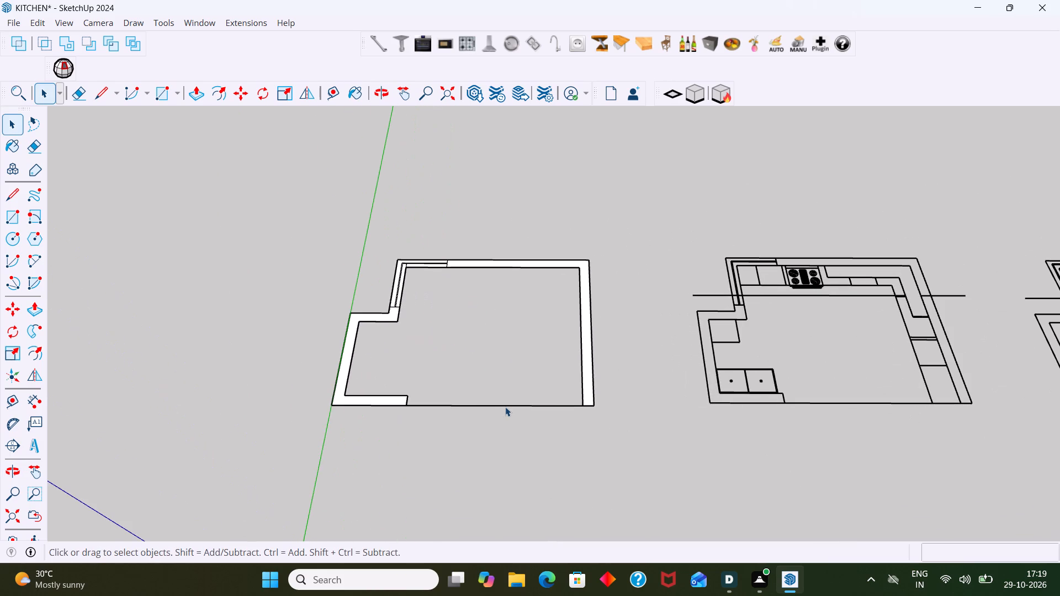
left_click(506, 405)
key("Delete")
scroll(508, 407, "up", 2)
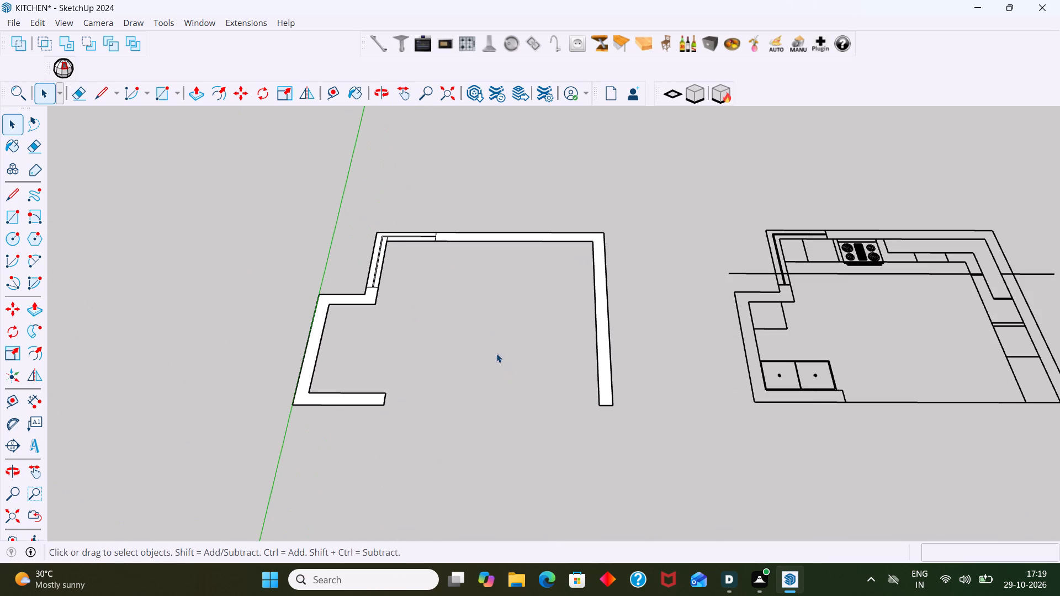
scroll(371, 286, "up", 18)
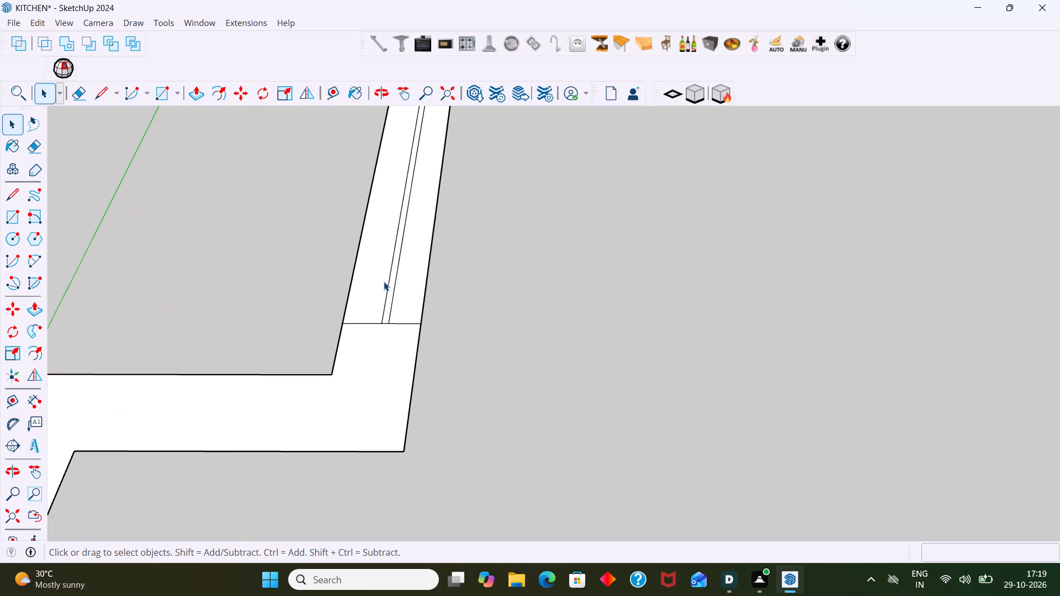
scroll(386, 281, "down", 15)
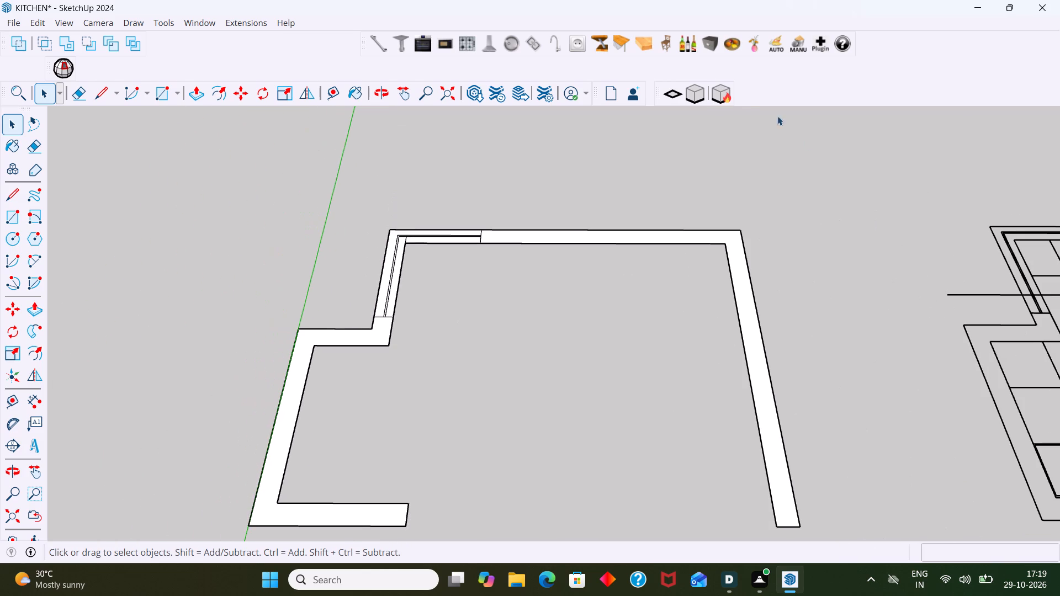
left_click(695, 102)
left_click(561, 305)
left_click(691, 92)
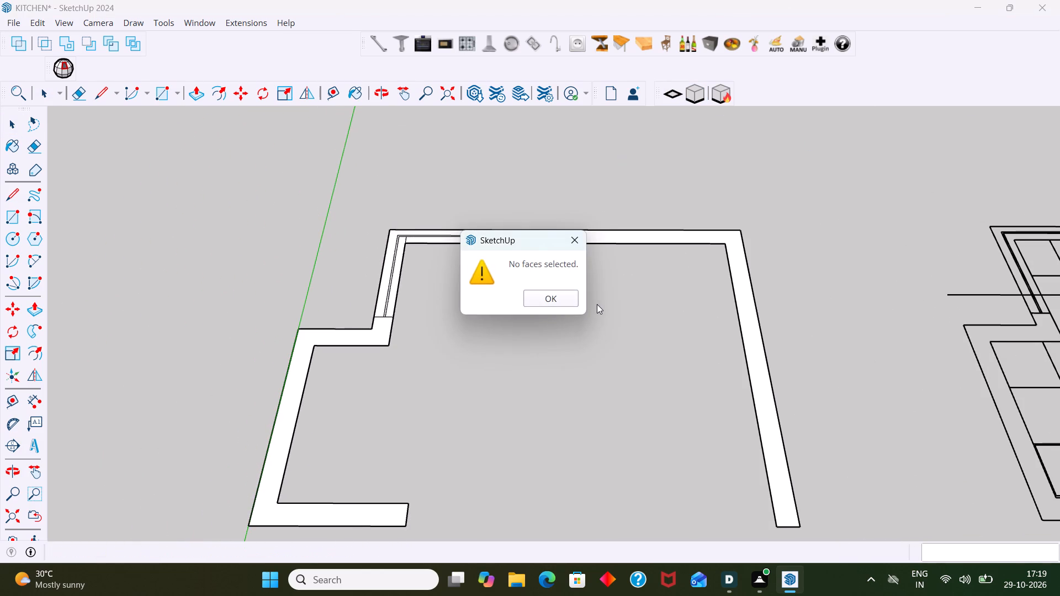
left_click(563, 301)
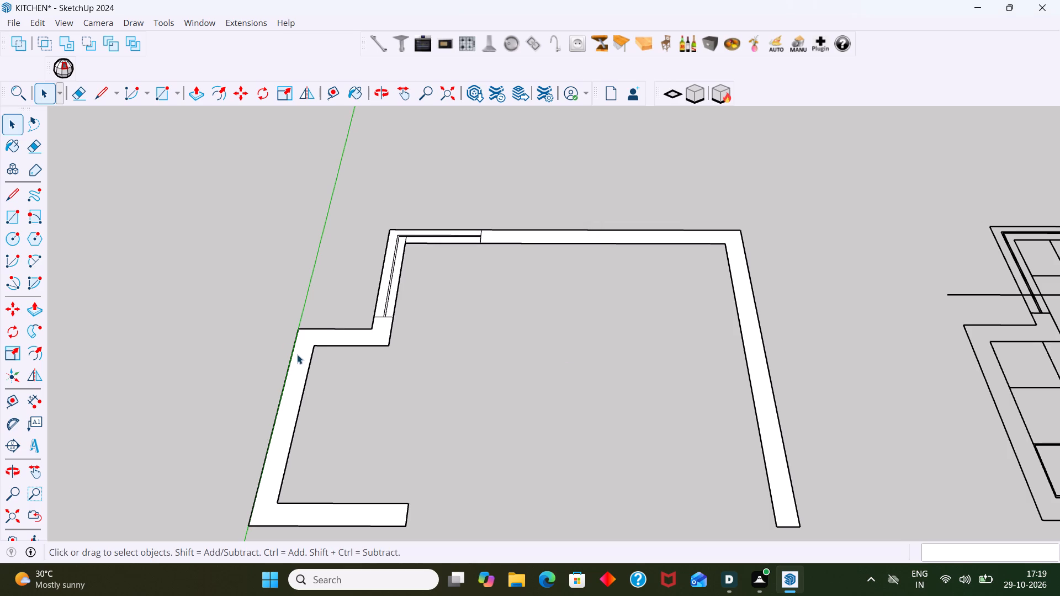
Extrude all the plan's wall faces, including the corner window strips, by 10' with the Extruder.
left_click(300, 358)
scroll(386, 311, "up", 5)
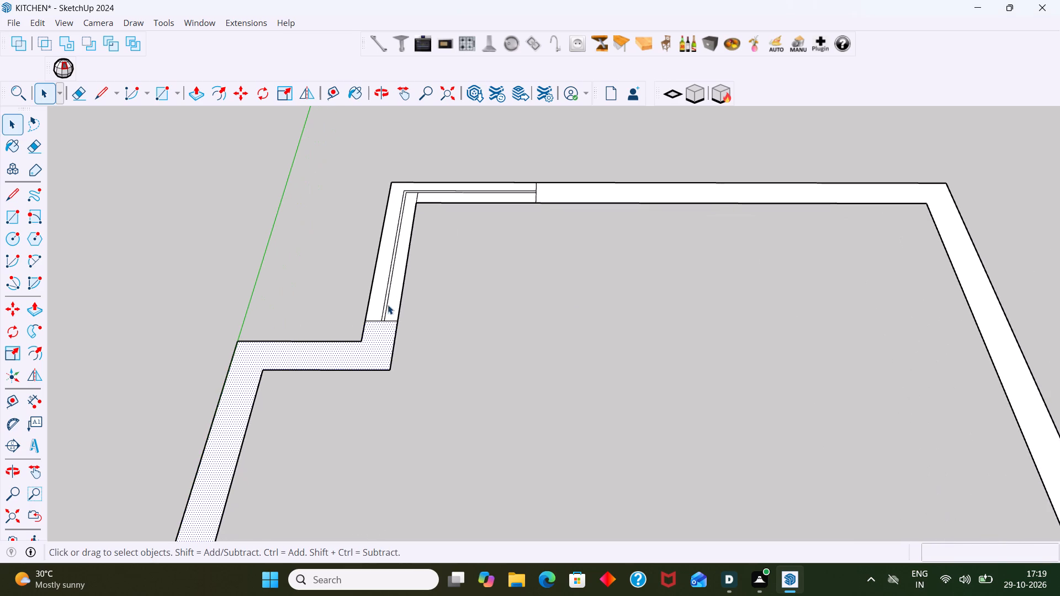
left_click(381, 295, "shift")
scroll(381, 295, "up", 13, "shift")
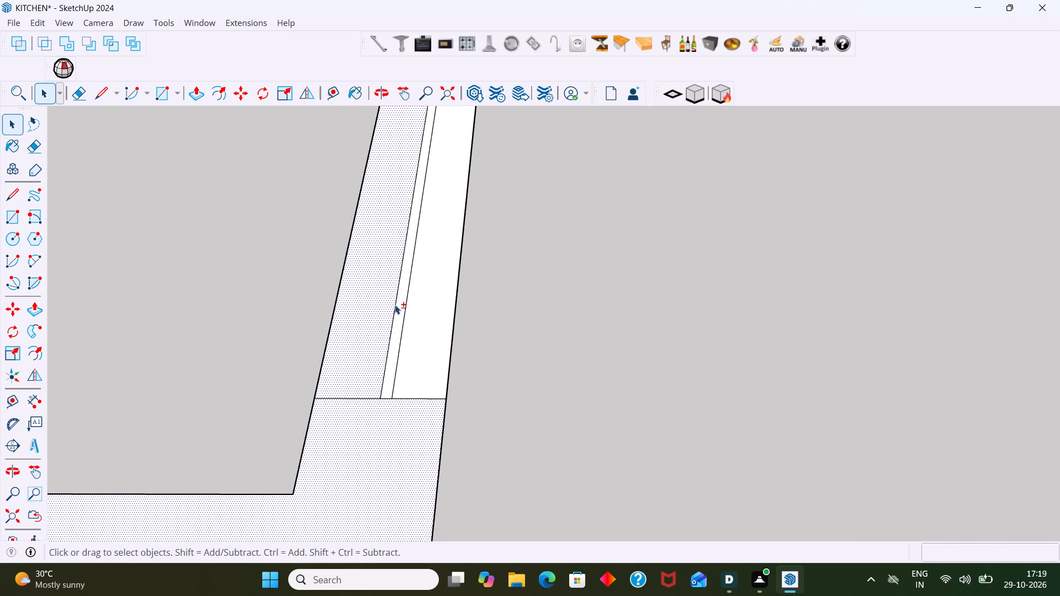
left_click(399, 307, "shift")
left_click(413, 310, "shift")
scroll(416, 307, "down", 14, "shift")
scroll(532, 206, "up", 2, "shift")
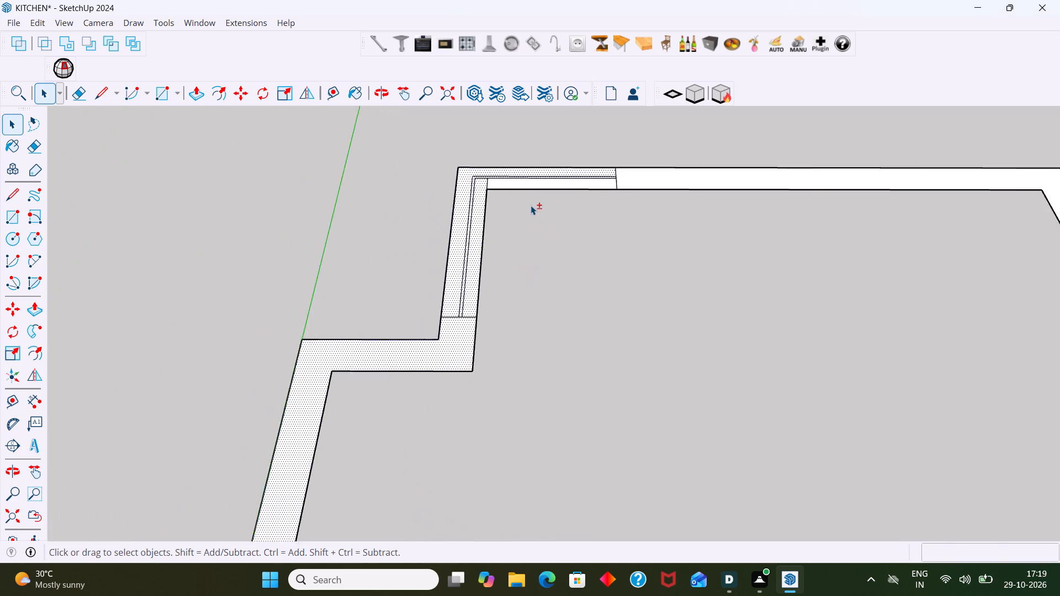
scroll(531, 205, "up", 7, "shift")
left_click(522, 166, "shift")
scroll(433, 161, "up", 3, "shift")
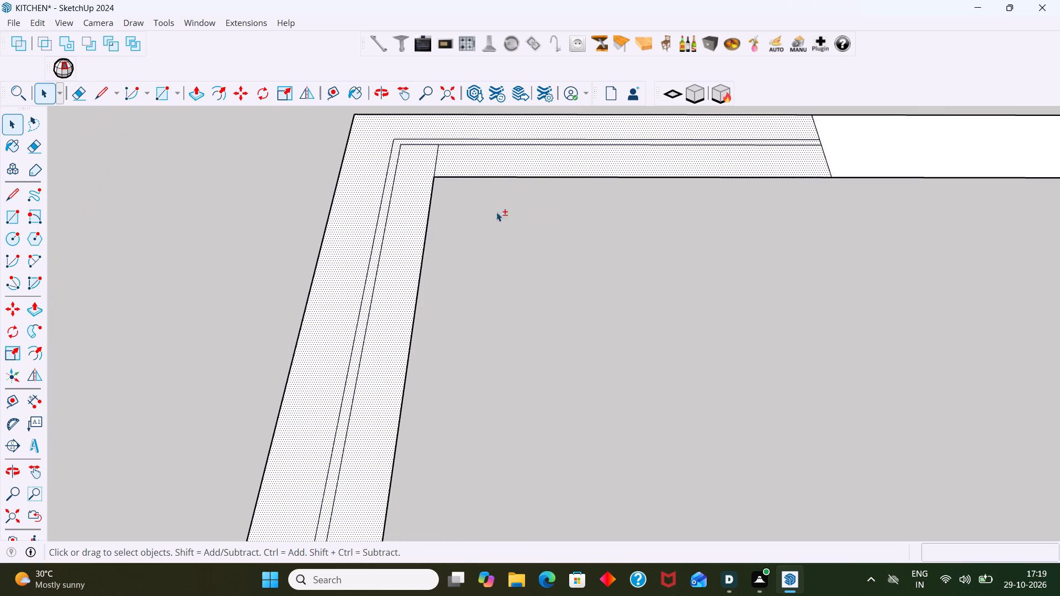
scroll(629, 238, "down", 5, "shift")
middle_click_drag(662, 277, 493, 260, "shift")
left_click(638, 178, "shift")
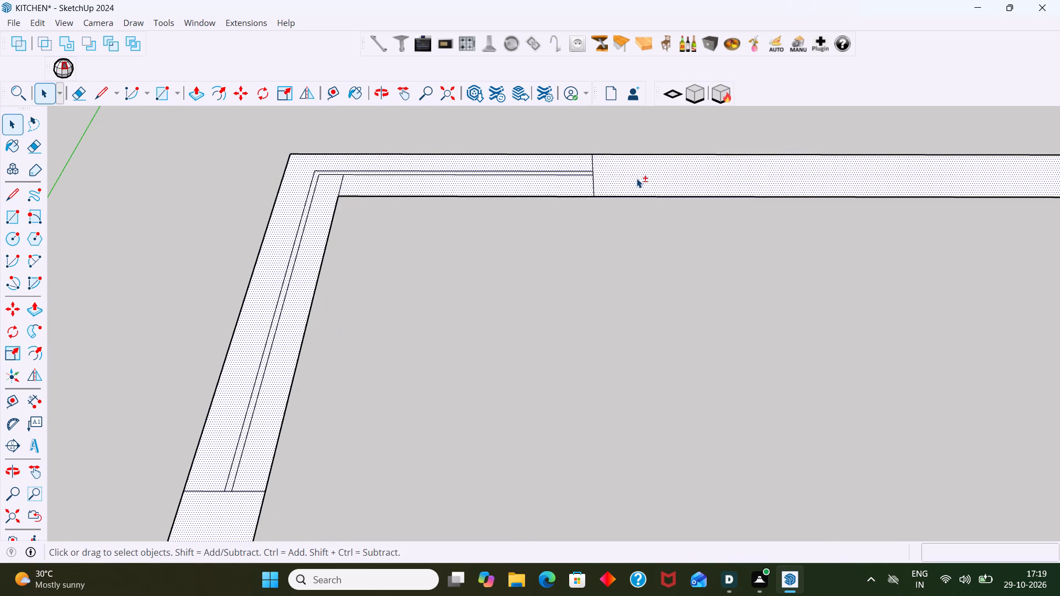
scroll(639, 184, "down", 15, "shift")
middle_click_drag(706, 294, 541, 270, "shift")
scroll(613, 318, "down", 1, "shift")
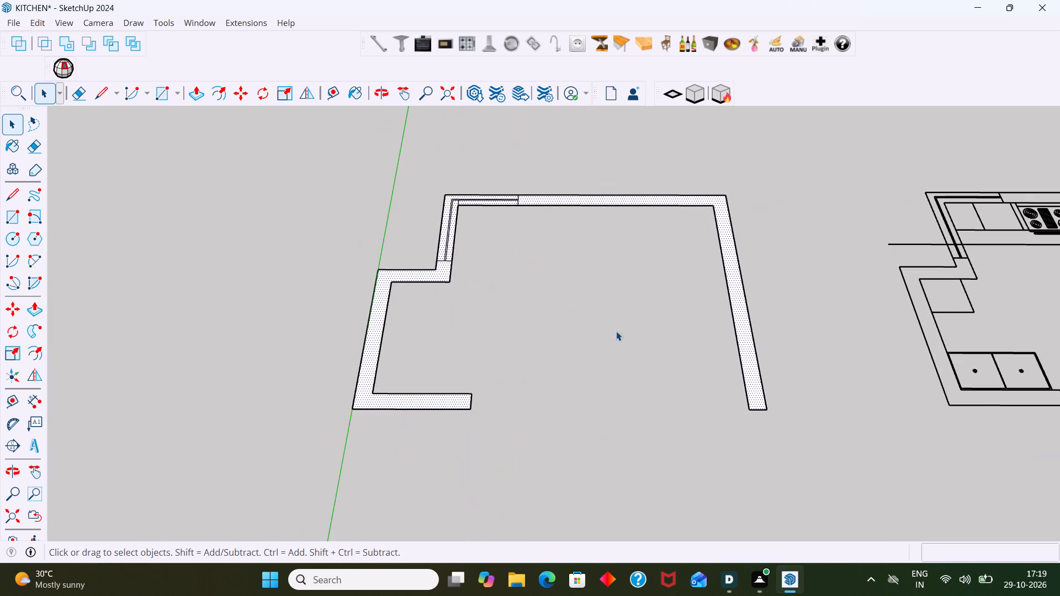
left_click(691, 96)
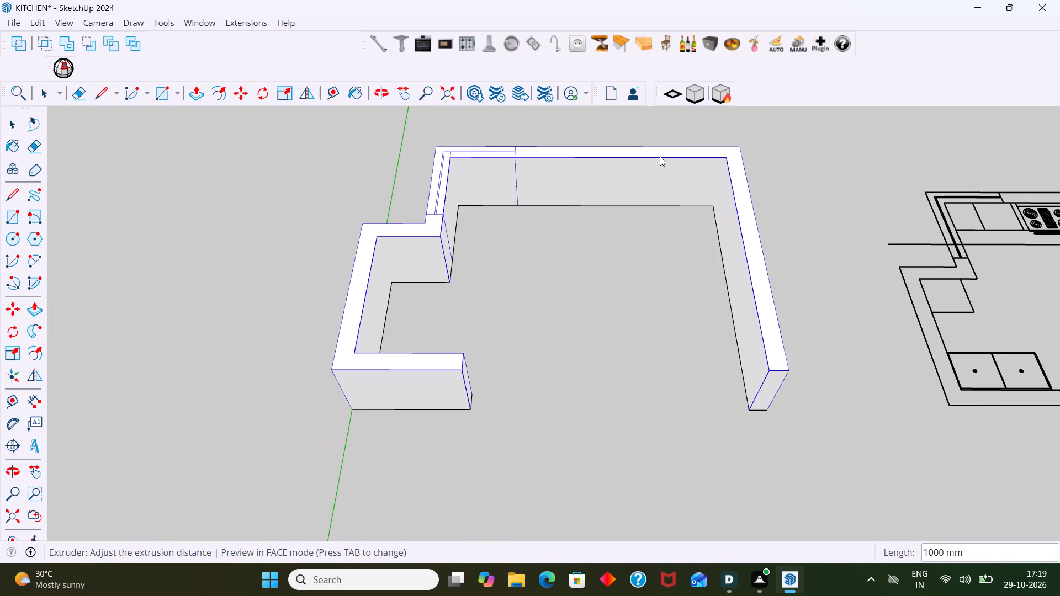
type("10")
key("apostrophe")
key("Return")
scroll(655, 153, "down", 3)
scroll(637, 211, "up", 3)
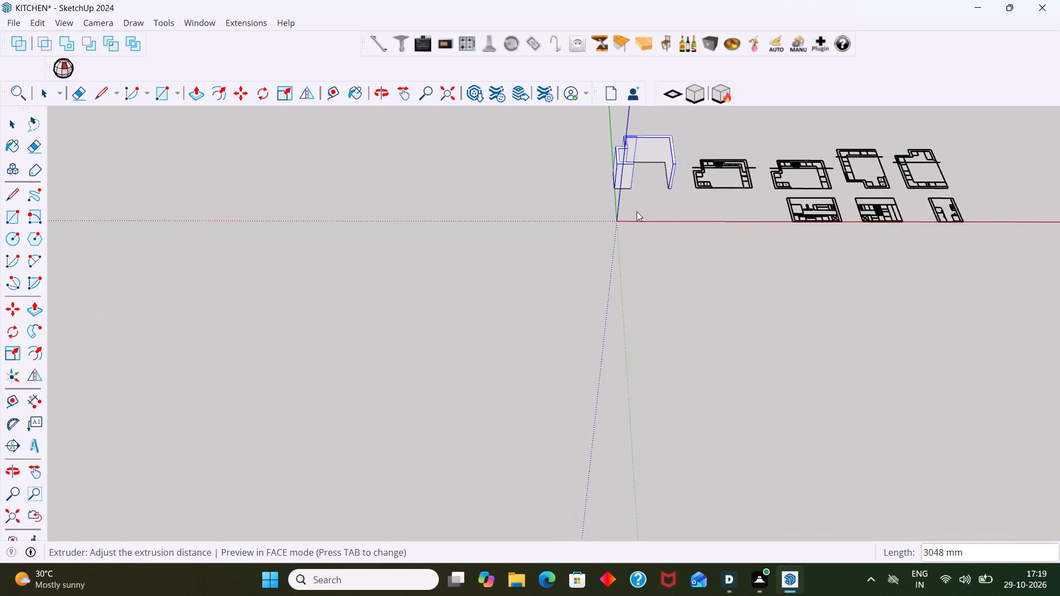
scroll(637, 211, "up", 4)
left_click(634, 211)
scroll(642, 207, "down", 2)
key("Return")
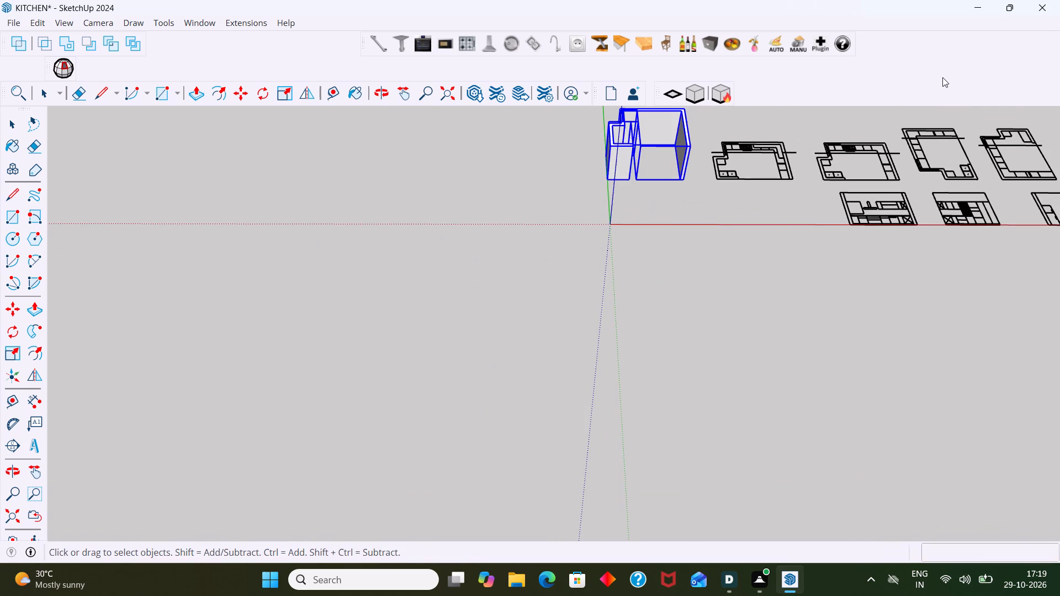
Examine the extruded walls and the corner window geometry from above.
scroll(942, 77, "down", 2)
middle_click_drag(948, 85, 893, 257, "shift")
middle_click_drag(737, 228, 731, 270)
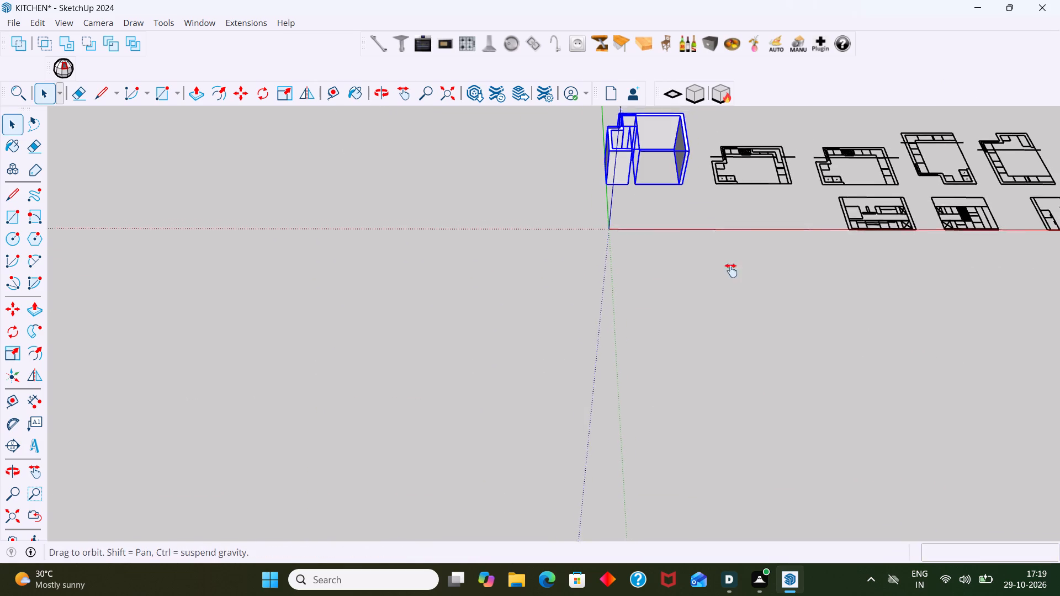
middle_click_drag(731, 270, 725, 356)
scroll(623, 248, "up", 17)
middle_click_drag(655, 273, 638, 443, "shift")
scroll(556, 364, "up", 3)
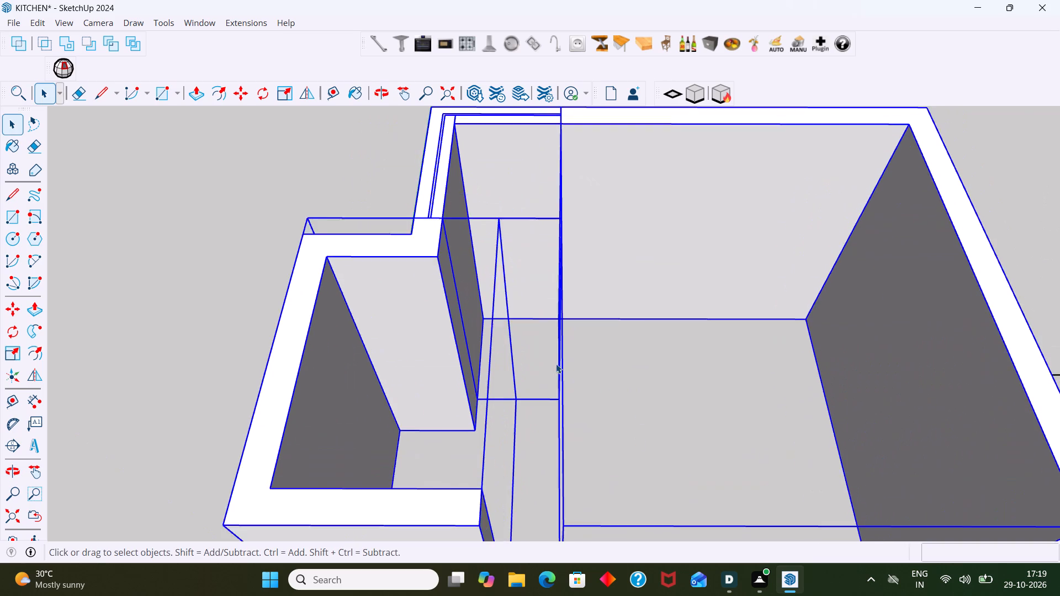
scroll(623, 381, "down", 5)
left_click(935, 240)
scroll(499, 317, "up", 7)
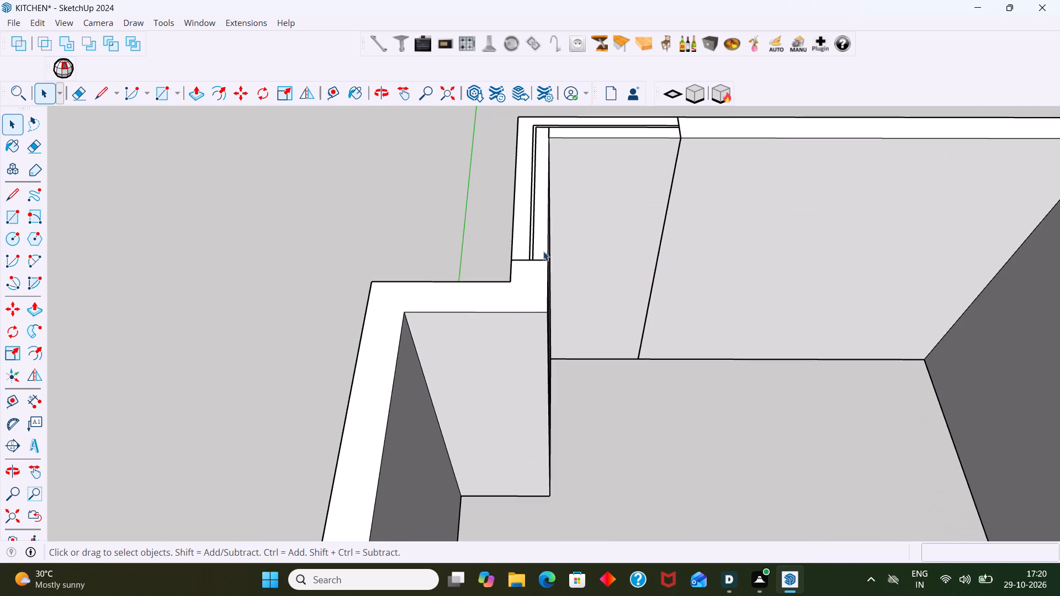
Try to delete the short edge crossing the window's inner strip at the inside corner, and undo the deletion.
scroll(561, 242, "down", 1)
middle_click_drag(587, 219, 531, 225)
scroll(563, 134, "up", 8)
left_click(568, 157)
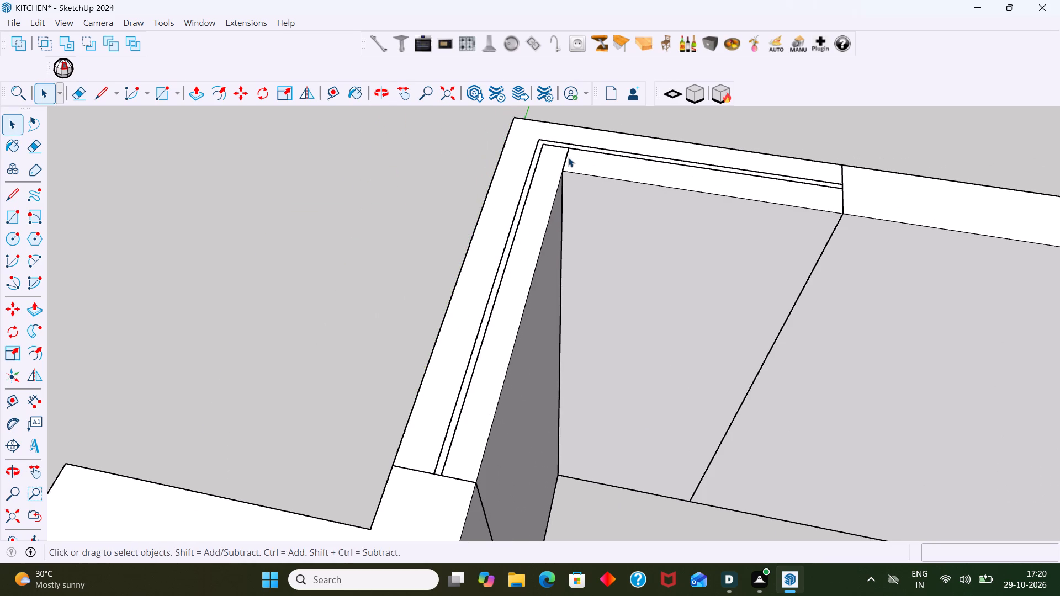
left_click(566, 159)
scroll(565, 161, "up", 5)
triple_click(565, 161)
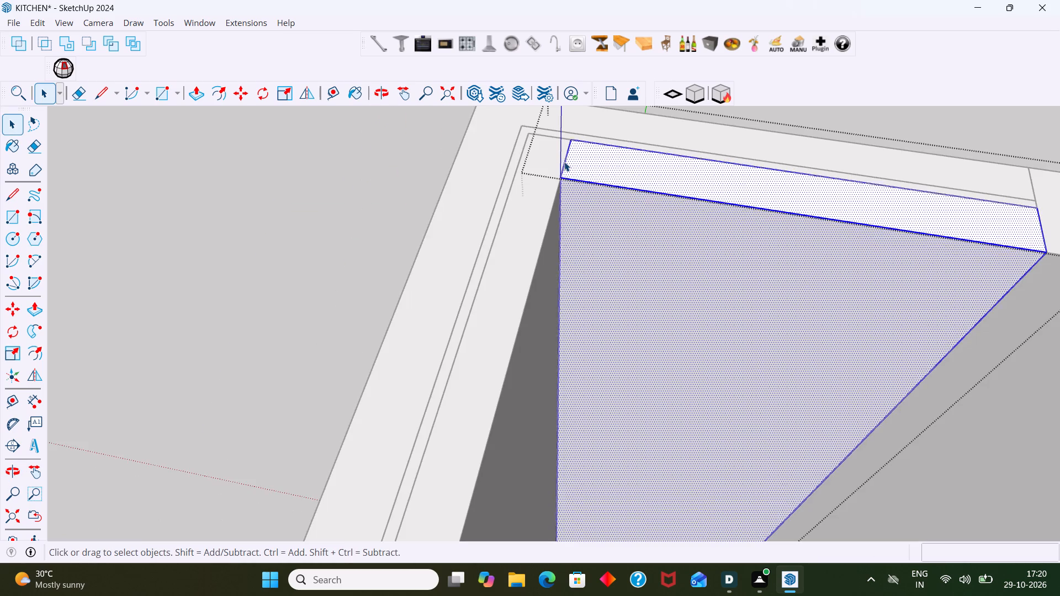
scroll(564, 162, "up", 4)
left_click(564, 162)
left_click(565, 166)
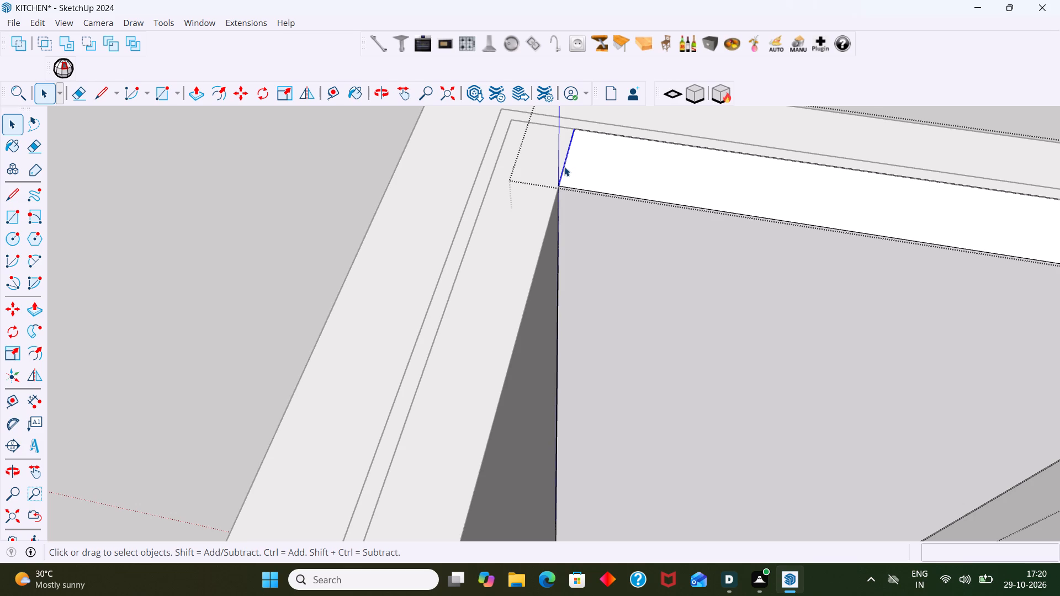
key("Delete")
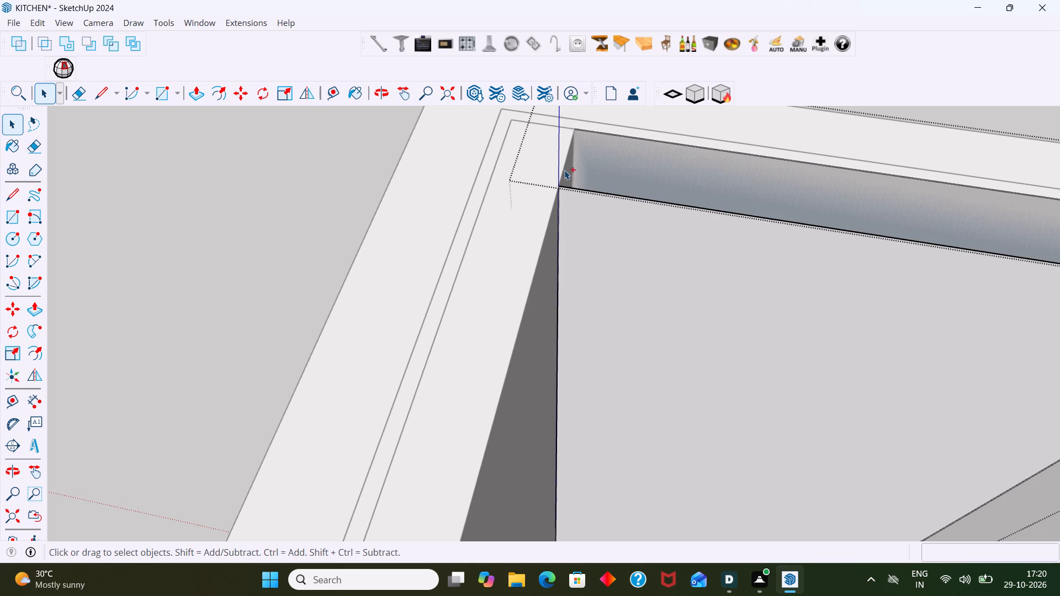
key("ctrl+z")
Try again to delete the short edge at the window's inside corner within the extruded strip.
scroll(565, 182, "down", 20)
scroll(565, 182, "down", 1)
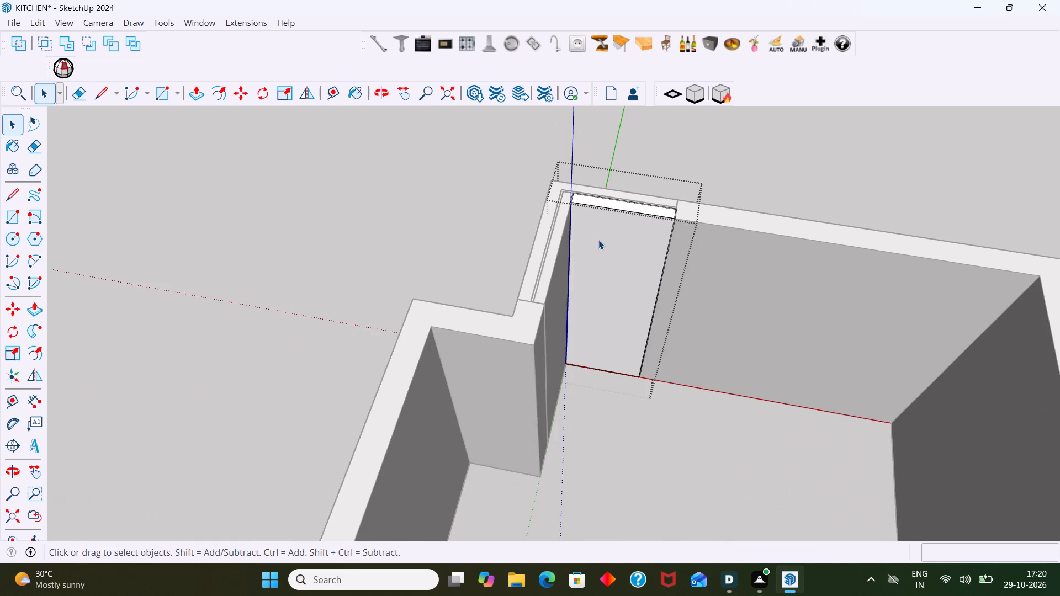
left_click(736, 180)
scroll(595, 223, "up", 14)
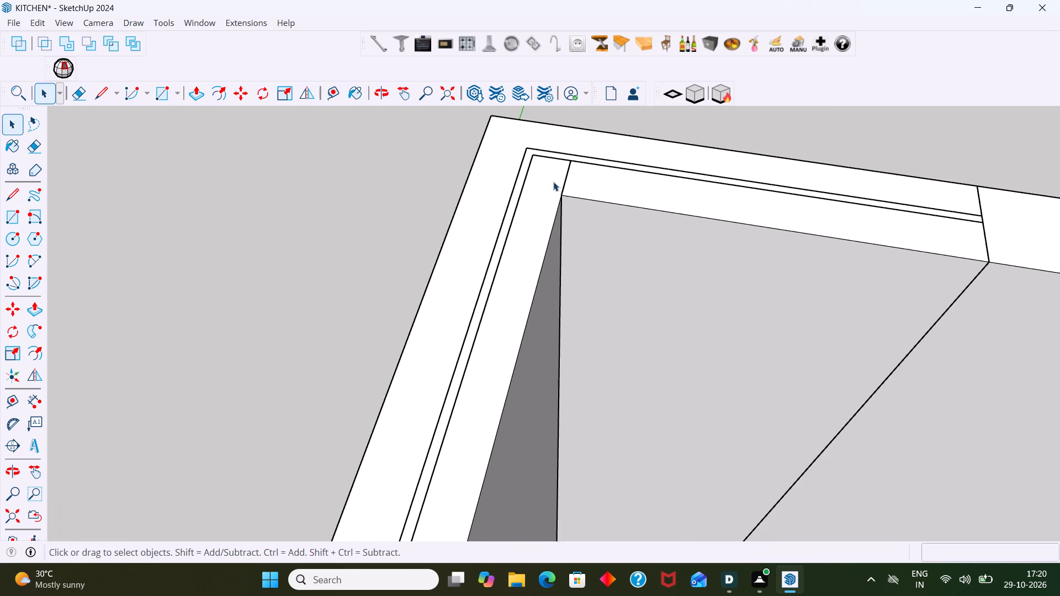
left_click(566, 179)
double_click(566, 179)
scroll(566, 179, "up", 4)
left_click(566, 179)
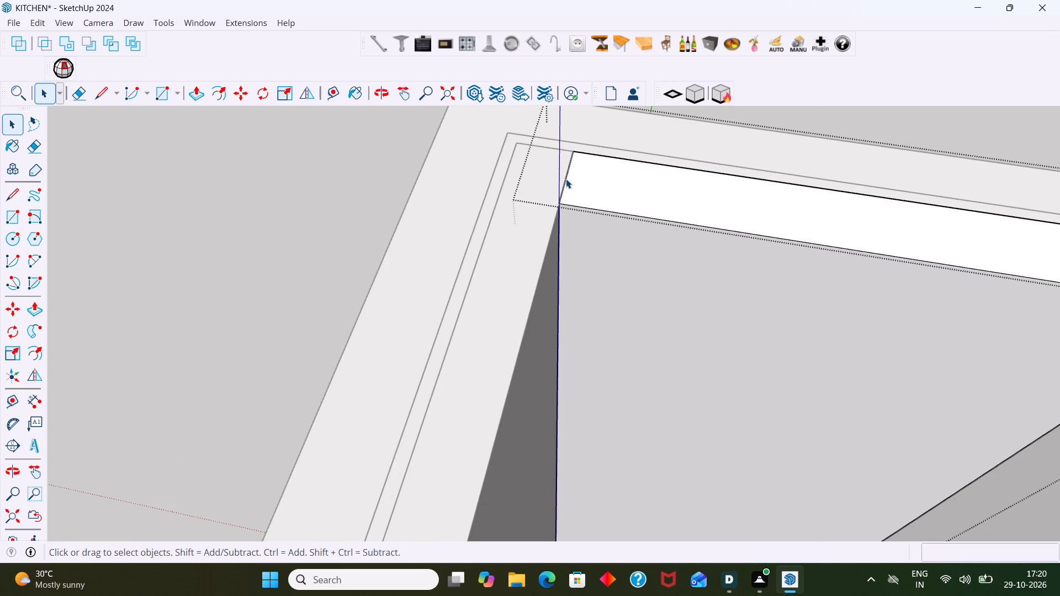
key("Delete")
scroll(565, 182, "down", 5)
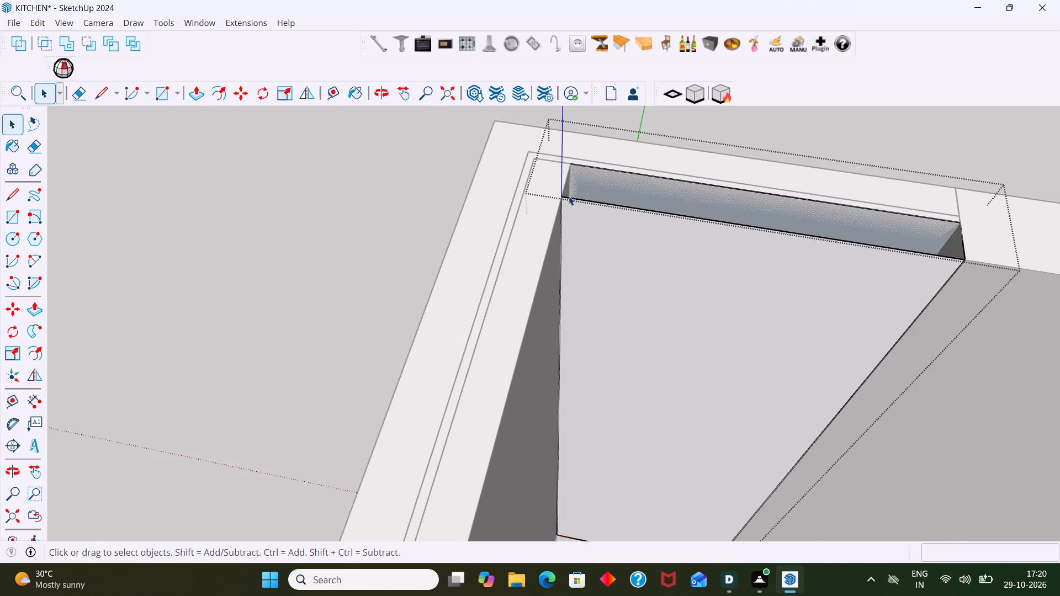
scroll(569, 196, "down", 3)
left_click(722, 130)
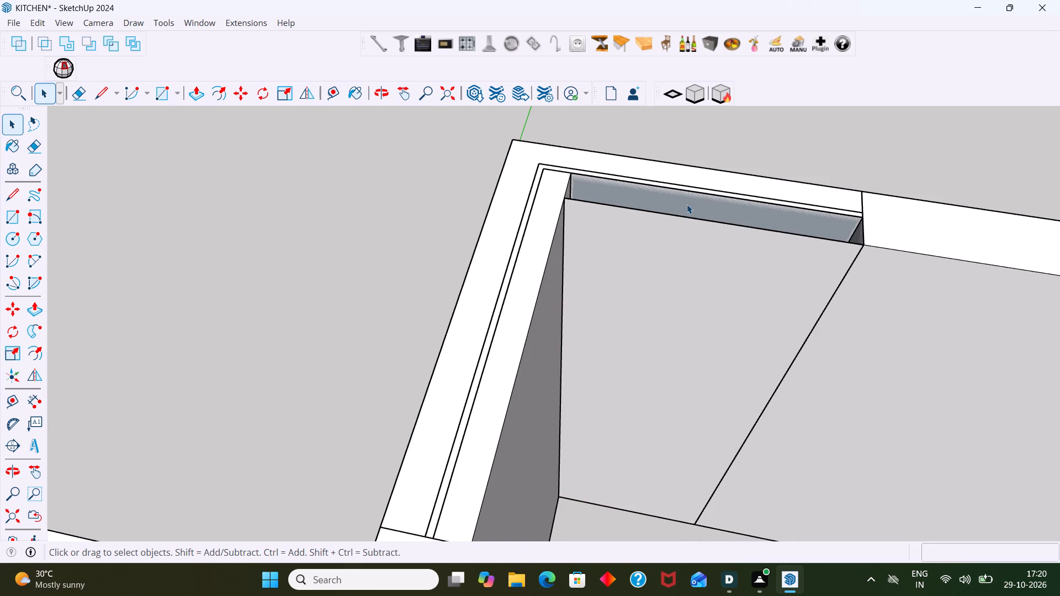
Undo the edge deletion and the Extruder extrusion, going back to the flat wall faces.
key("ctrl+z")
key("ctrl+z")
key("ctrl+z")
key("ctrl+z")
key("ctrl+z")
key("ctrl+z")
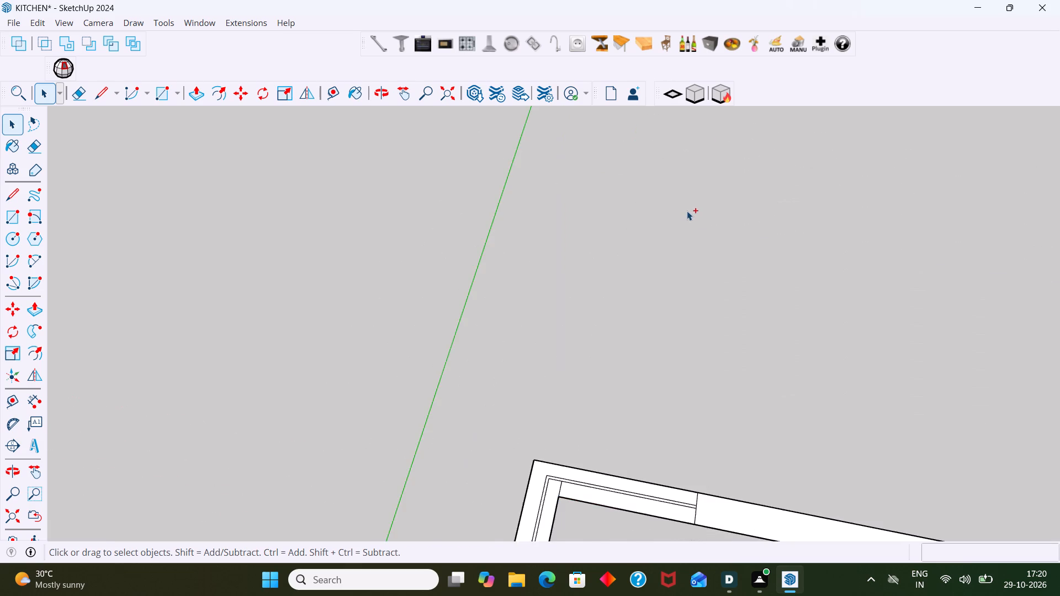
Delete the short line crossing the window's inner strip at the inside corner of the flat plan.
scroll(682, 225, "down", 6)
scroll(681, 372, "up", 5)
middle_click_drag(680, 382, 680, 306)
scroll(539, 410, "up", 2)
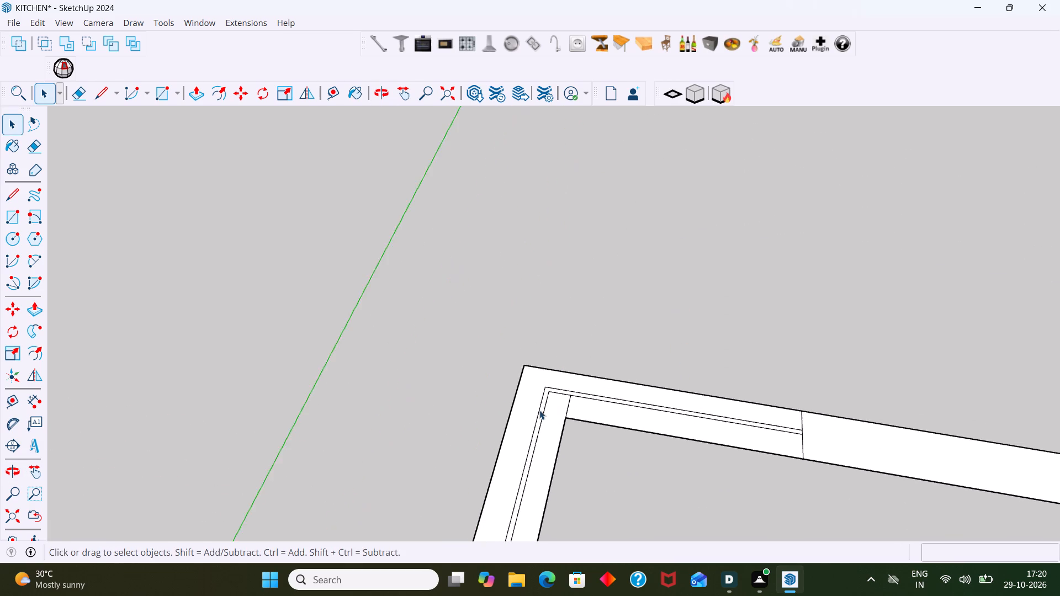
scroll(539, 410, "up", 5)
left_click(573, 407)
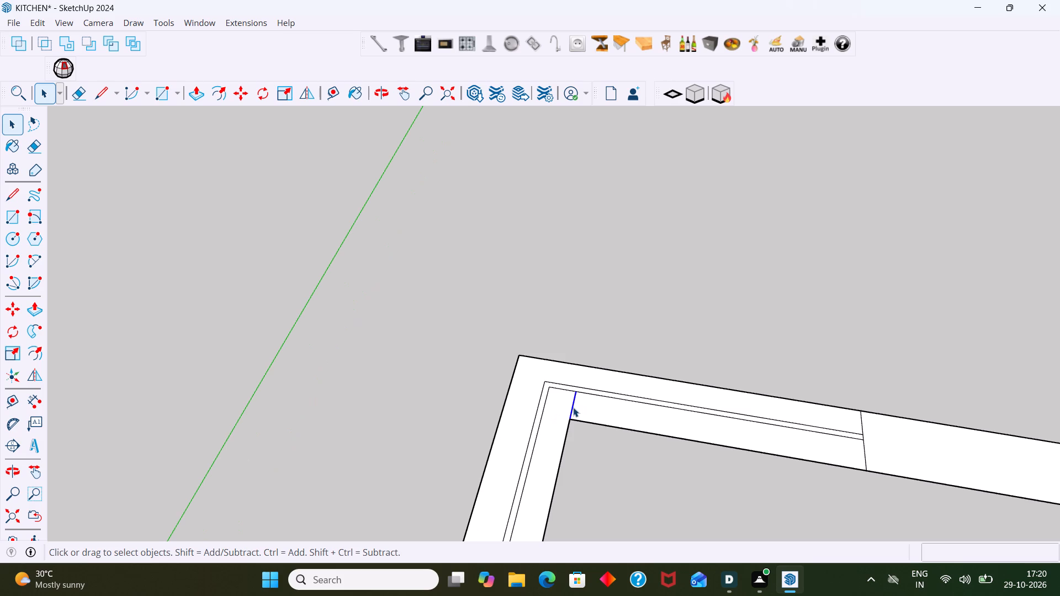
key("Delete")
Push/Pull the stepped wall face, from the window's end to the short front wall's free end, up by 10'.
scroll(574, 414, "down", 2)
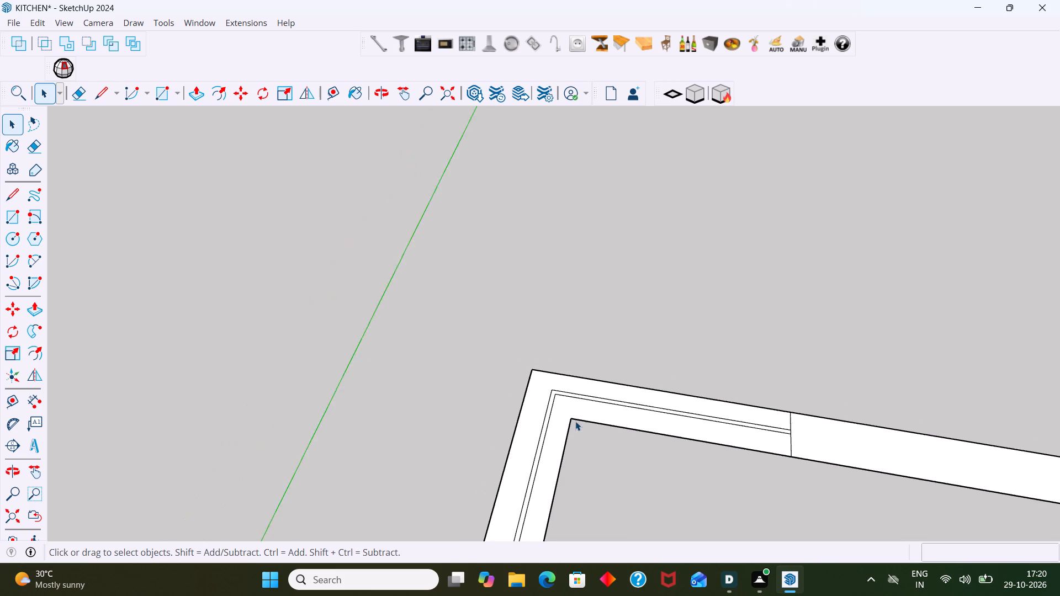
scroll(575, 421, "down", 6)
middle_click_drag(630, 436, 575, 213)
scroll(572, 250, "down", 6)
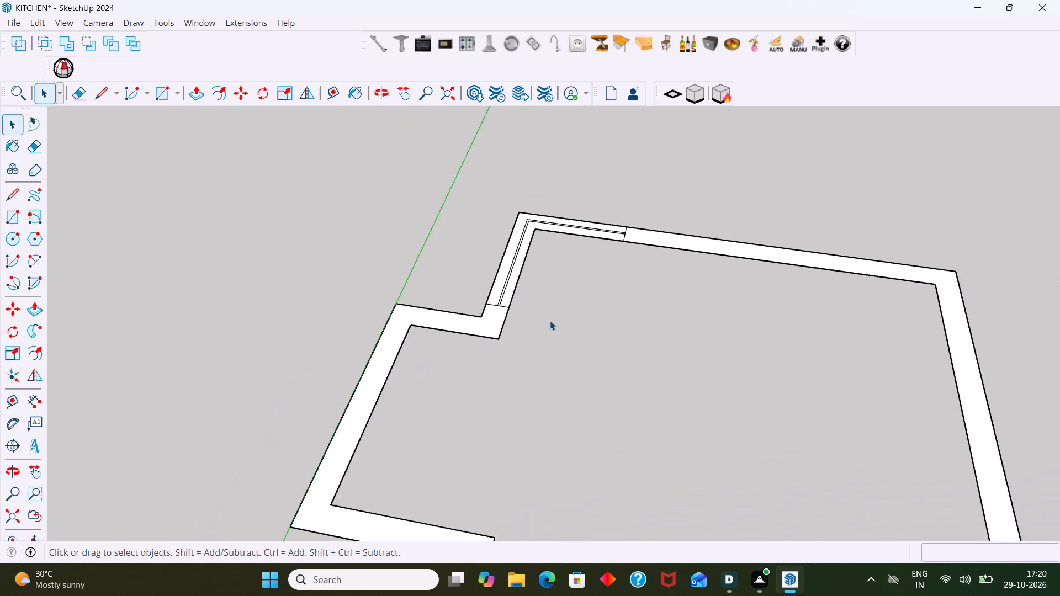
scroll(550, 321, "down", 8)
middle_click_drag(536, 397, 612, 395)
scroll(480, 452, "up", 10)
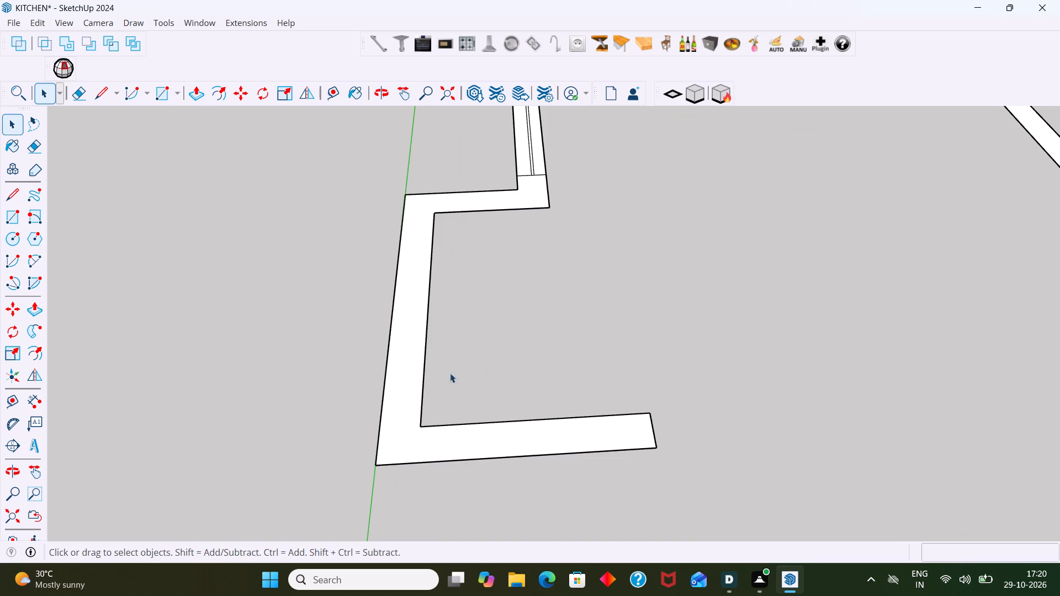
scroll(412, 377, "up", 2)
scroll(412, 379, "down", 7)
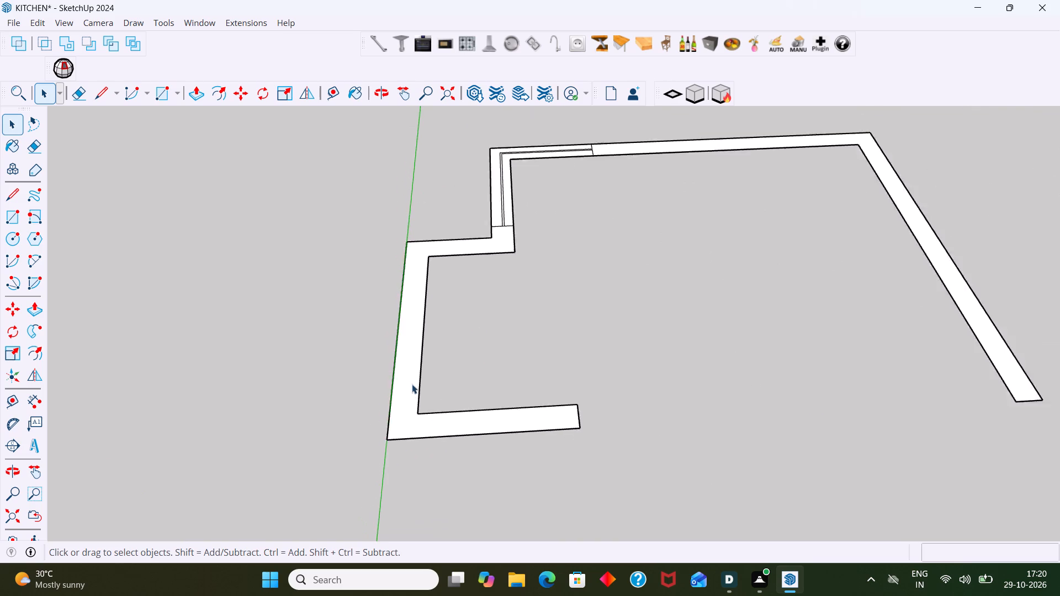
scroll(412, 384, "down", 1)
scroll(411, 382, "up", 3)
key("p")
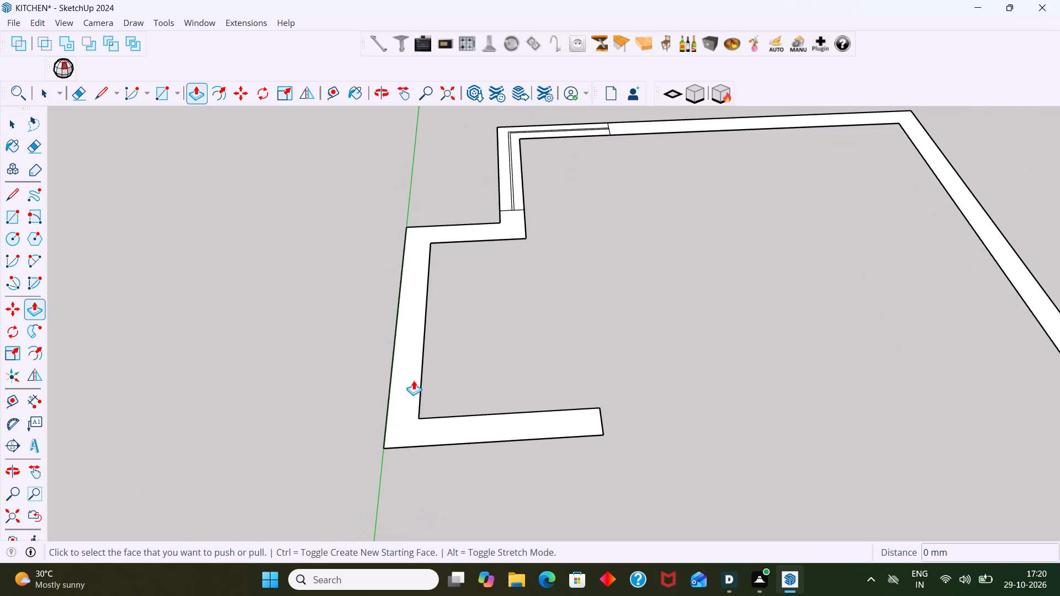
left_click(414, 380)
type("10'")
key("Return")
key("space")
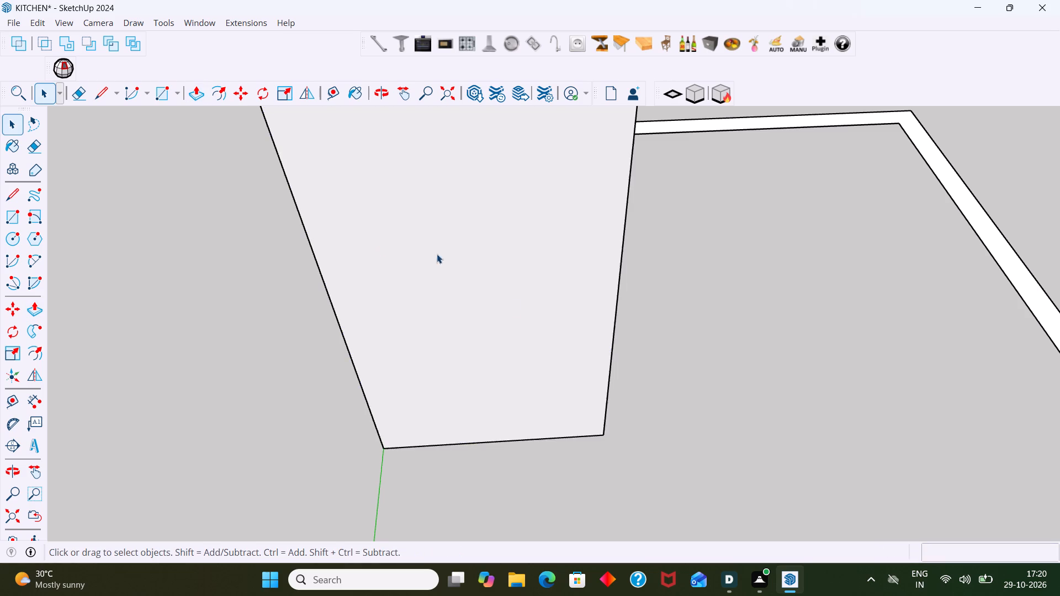
Push/Pull the L-shaped face of the back wall and long side wall up by the same 10'.
scroll(599, 350, "down", 8)
key("p")
scroll(907, 304, "up", 3)
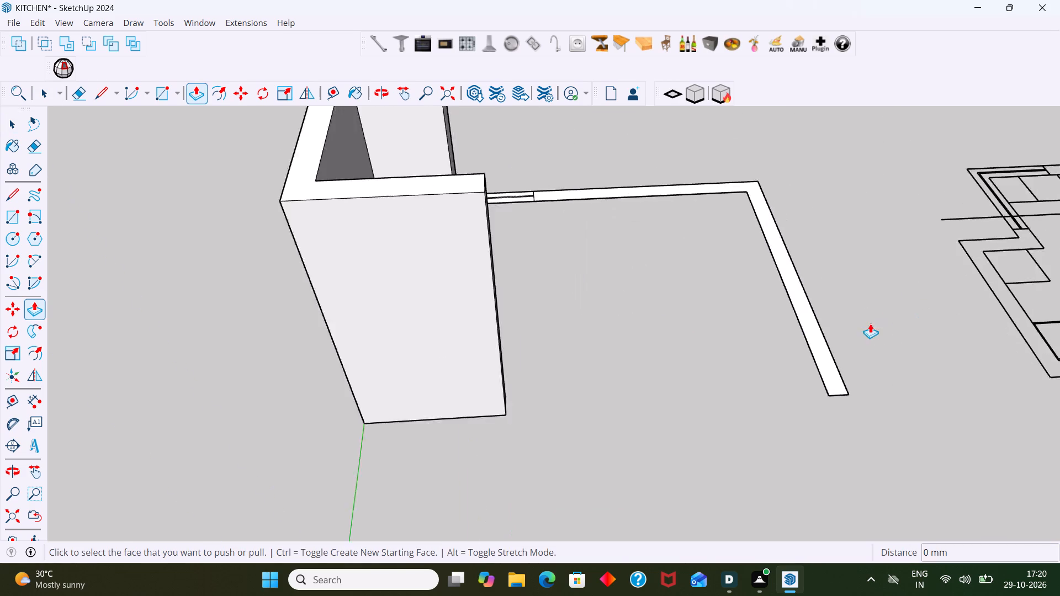
scroll(870, 323, "up", 6)
double_click(811, 347)
scroll(801, 349, "down", 8)
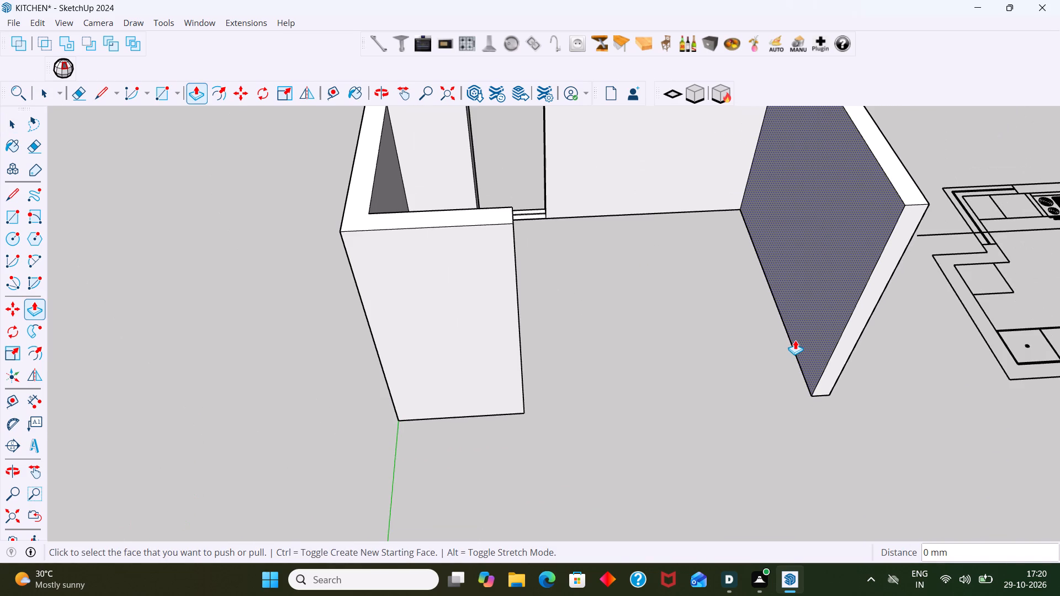
Push/Pull the corner window's outer, thin middle and inner strips up by the same 10'.
middle_click_drag(772, 349, 760, 367, "shift")
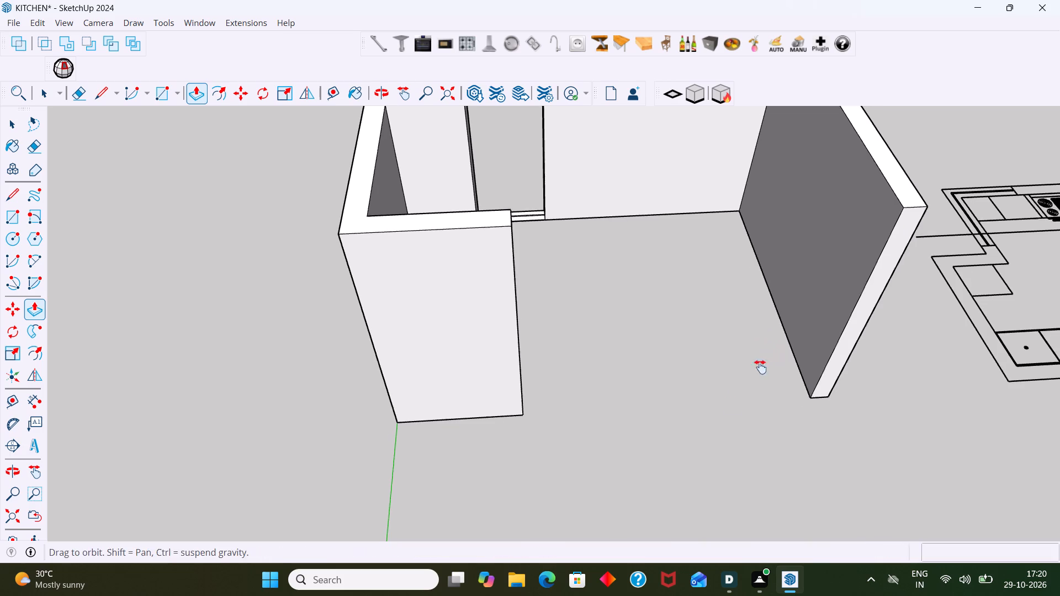
middle_click_drag(760, 367, 683, 457, "shift")
scroll(527, 339, "down", 1)
scroll(399, 305, "up", 20)
scroll(399, 305, "up", 3)
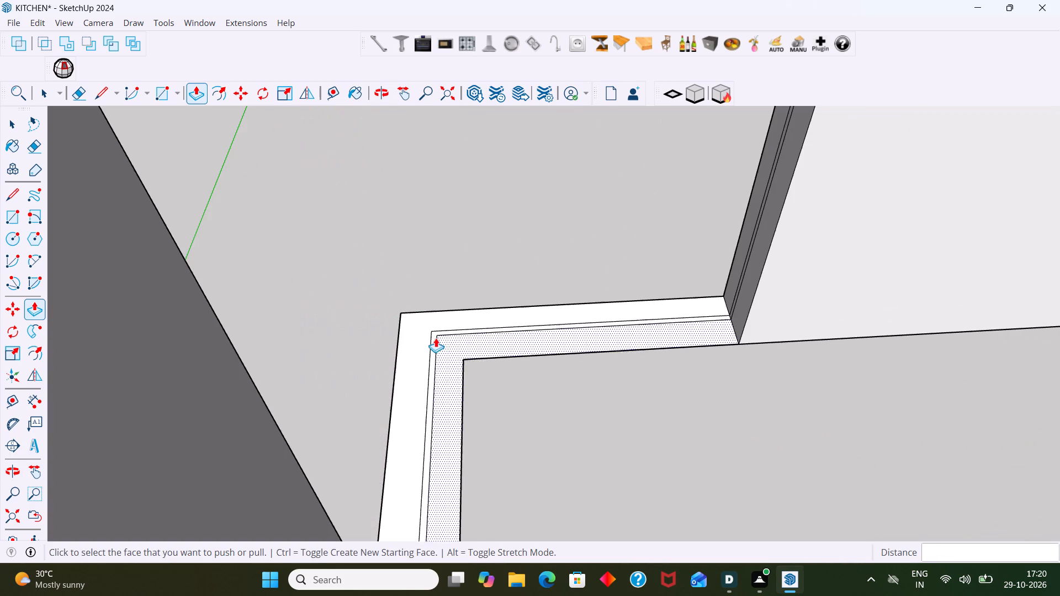
scroll(436, 338, "up", 1)
double_click(427, 340)
scroll(424, 375, "up", 2)
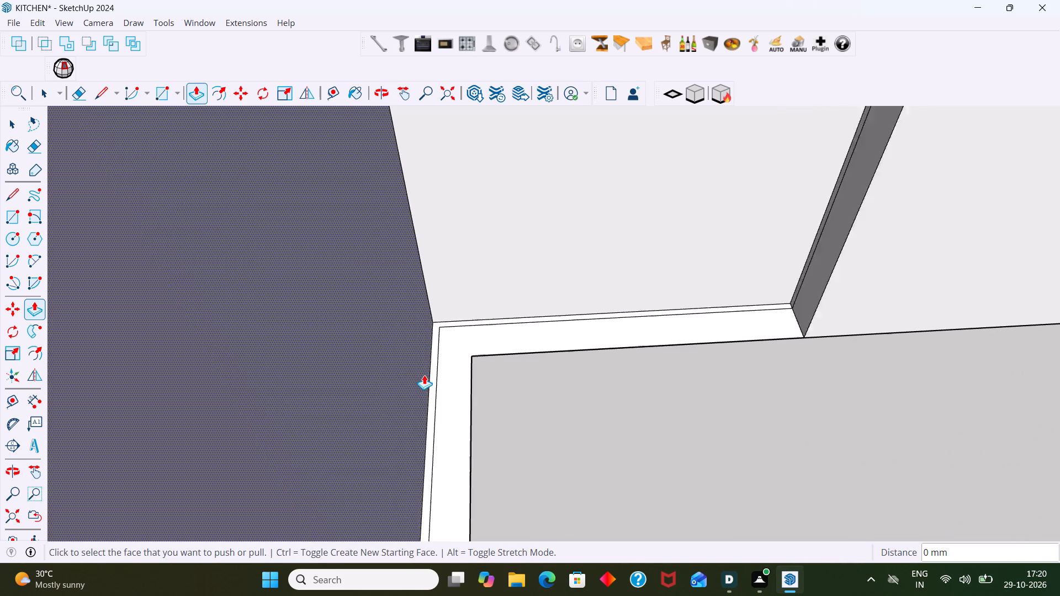
scroll(424, 375, "up", 6)
double_click(440, 375)
double_click(460, 375)
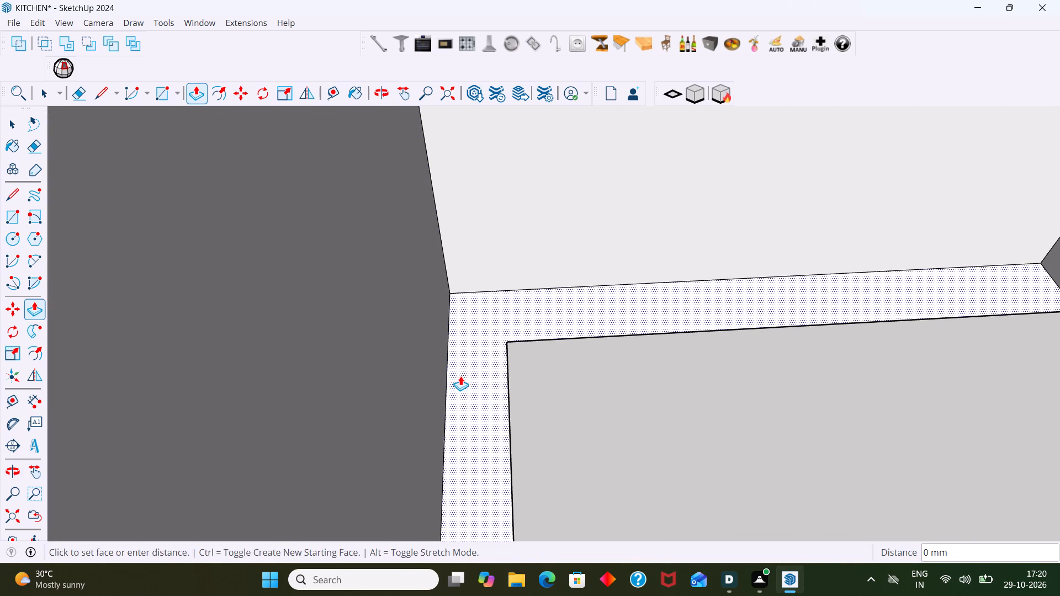
double_click(460, 376)
scroll(569, 364, "down", 3)
scroll(495, 375, "down", 3)
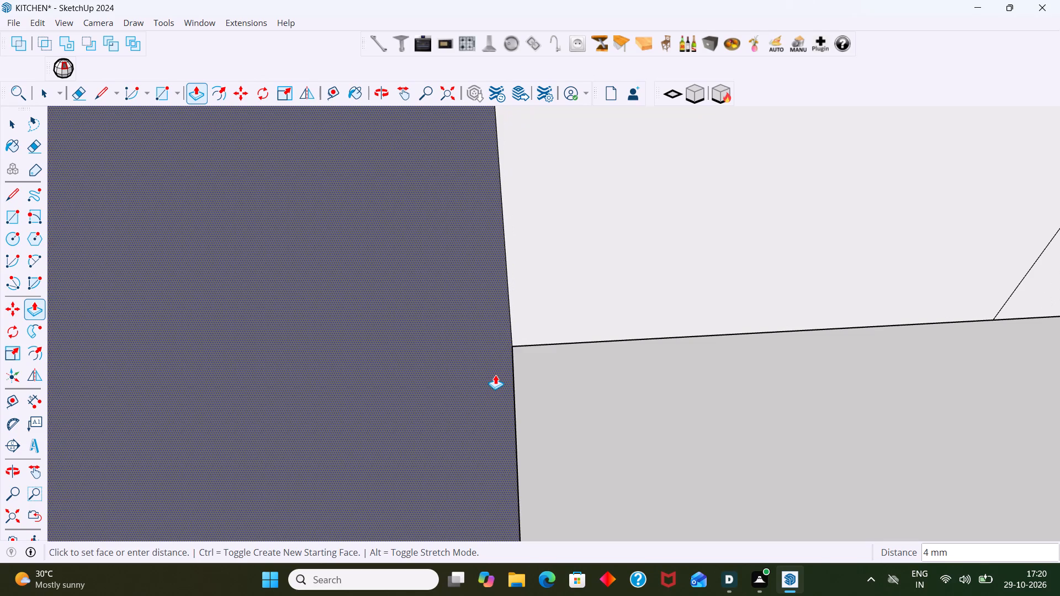
key("Escape")
scroll(527, 377, "down", 20)
scroll(527, 377, "down", 2)
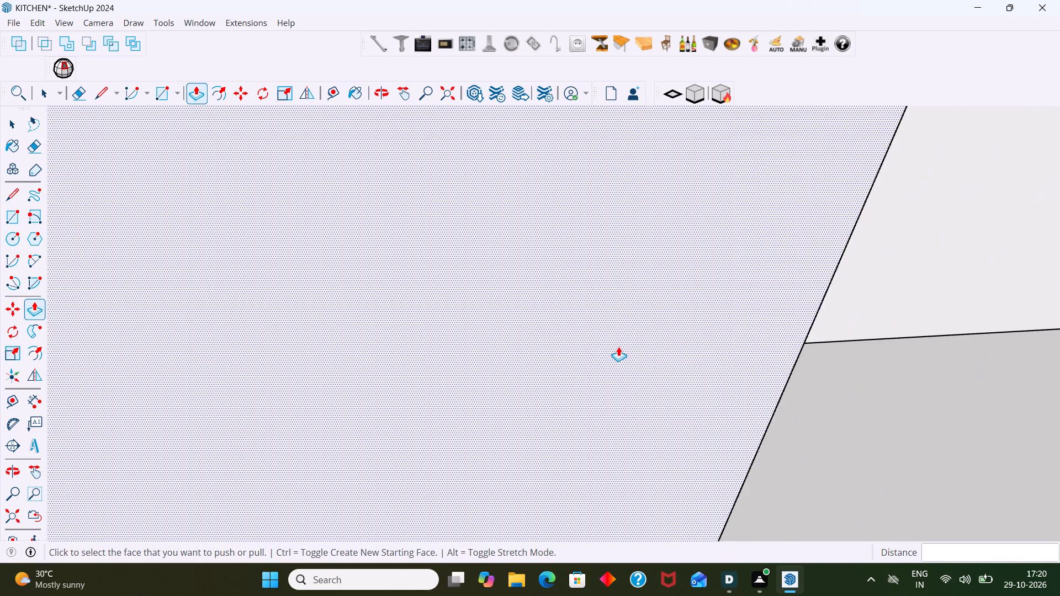
scroll(618, 347, "down", 20)
scroll(618, 347, "down", 19)
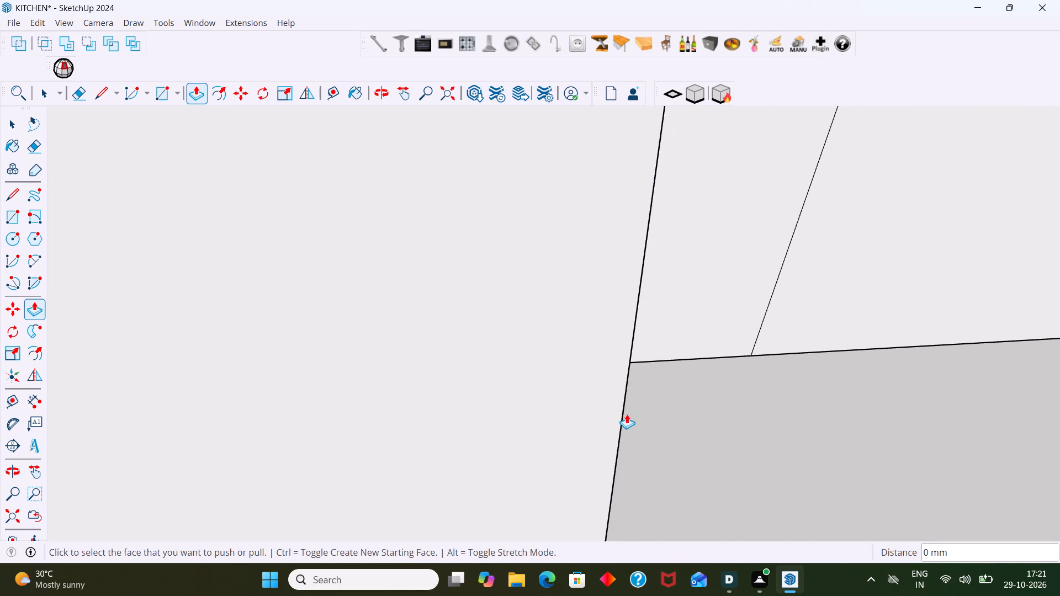
Examine the whole model, and the raised walls and corner window strips up close.
left_click(16, 514)
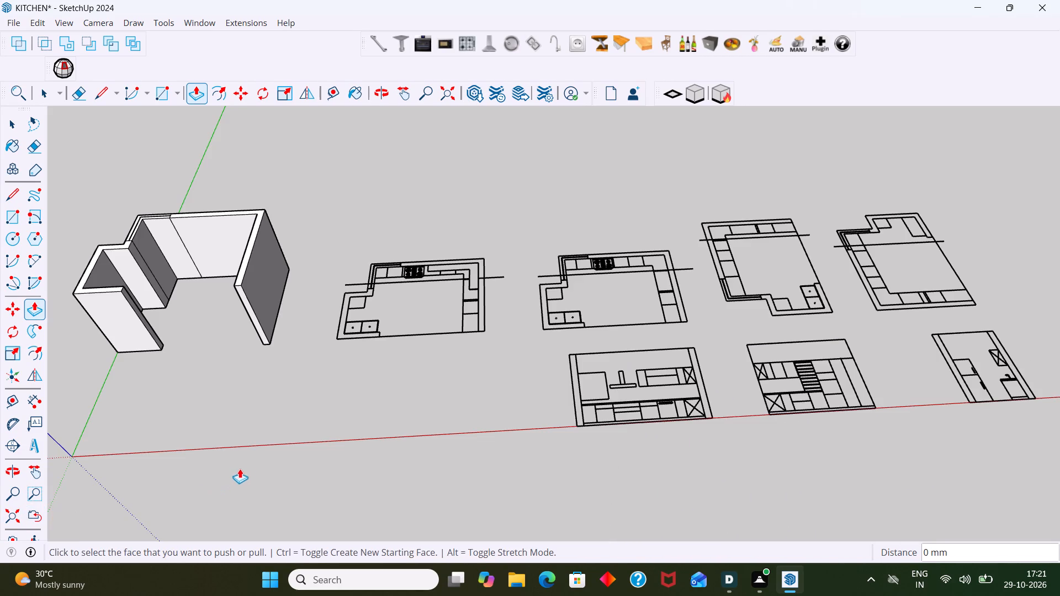
left_click_drag(253, 456, 287, 449)
key("space")
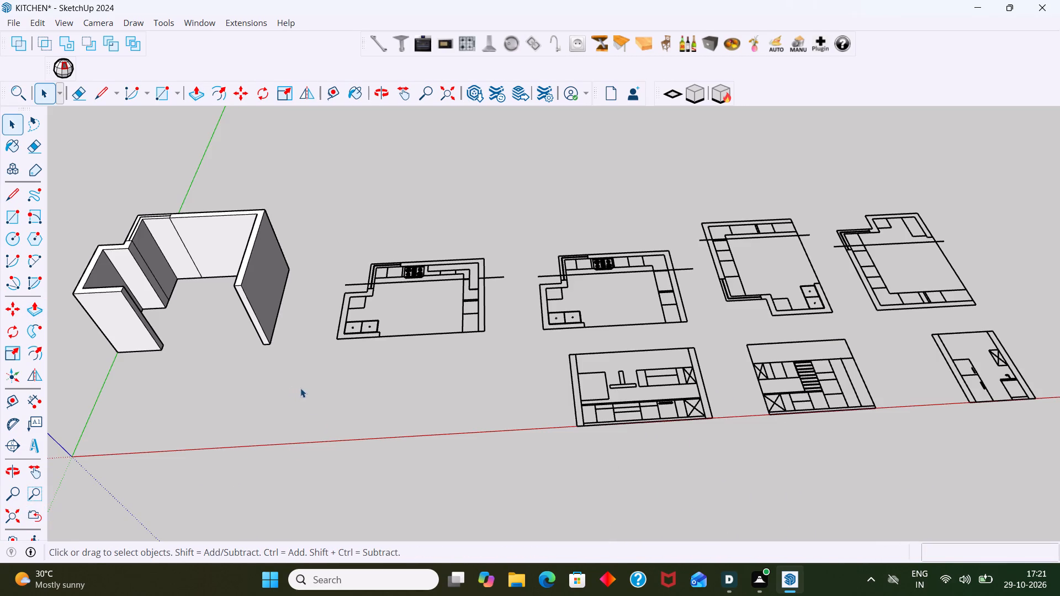
scroll(227, 320, "up", 4)
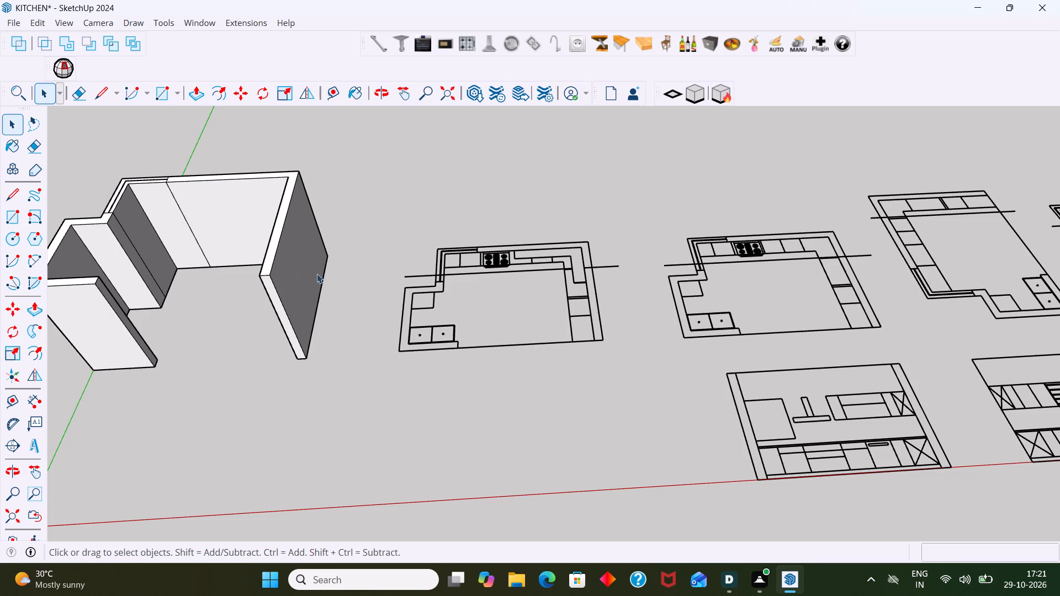
scroll(194, 230, "up", 5)
middle_click_drag(197, 243, 268, 248)
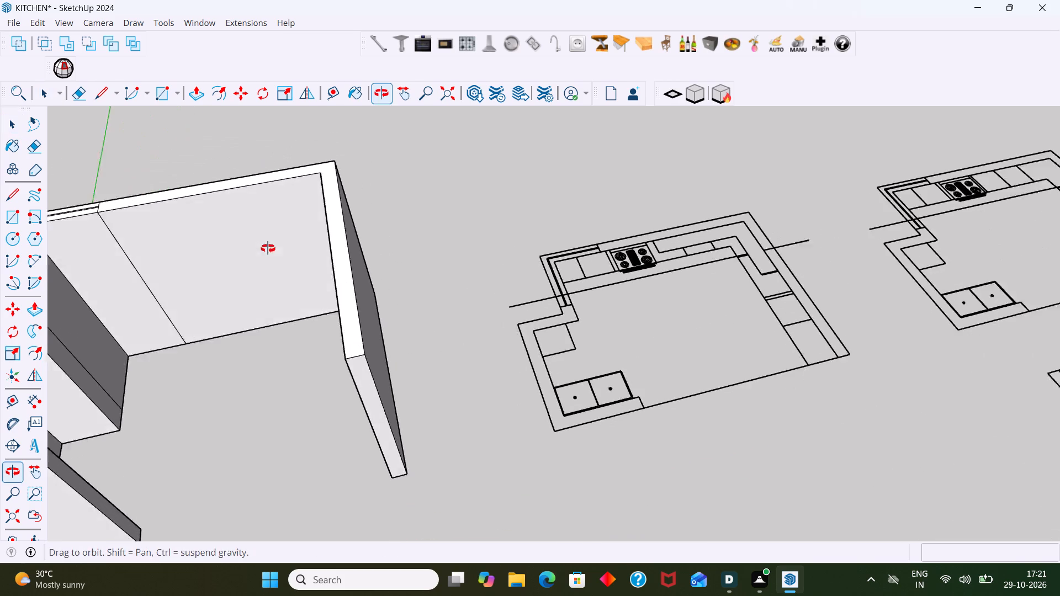
middle_click_drag(268, 248, 272, 247)
middle_click_drag(271, 247, 593, 246, "shift")
scroll(432, 246, "up", 6)
middle_click_drag(410, 246, 287, 275)
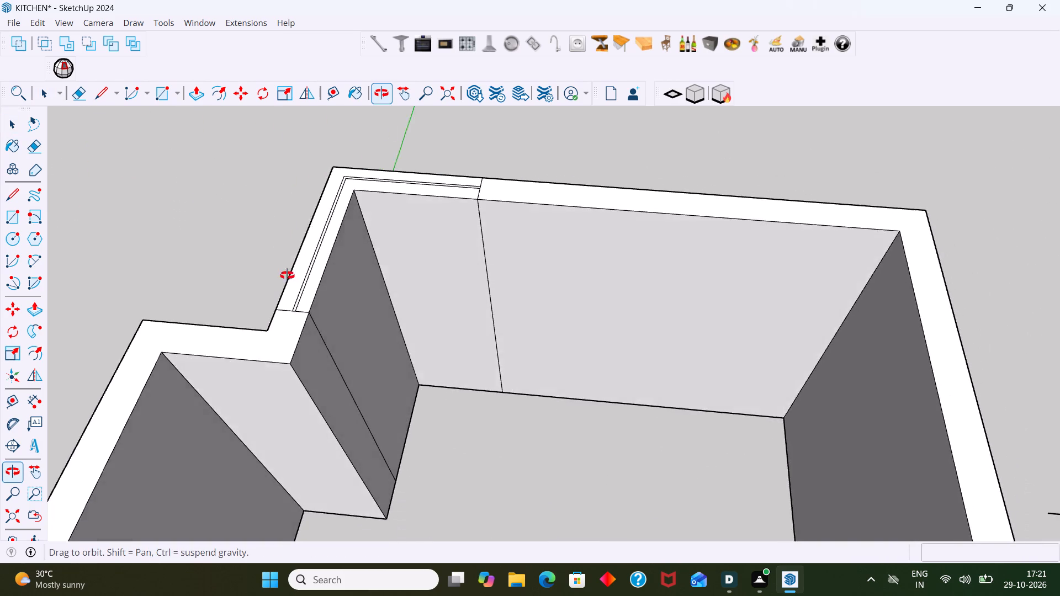
Delete the two thin window-strip lines running along the top of the side wall between the corner and the step.
middle_click_drag(287, 275, 270, 279)
scroll(348, 310, "up", 4)
middle_click_drag(327, 303, 258, 318)
scroll(285, 295, "down", 6)
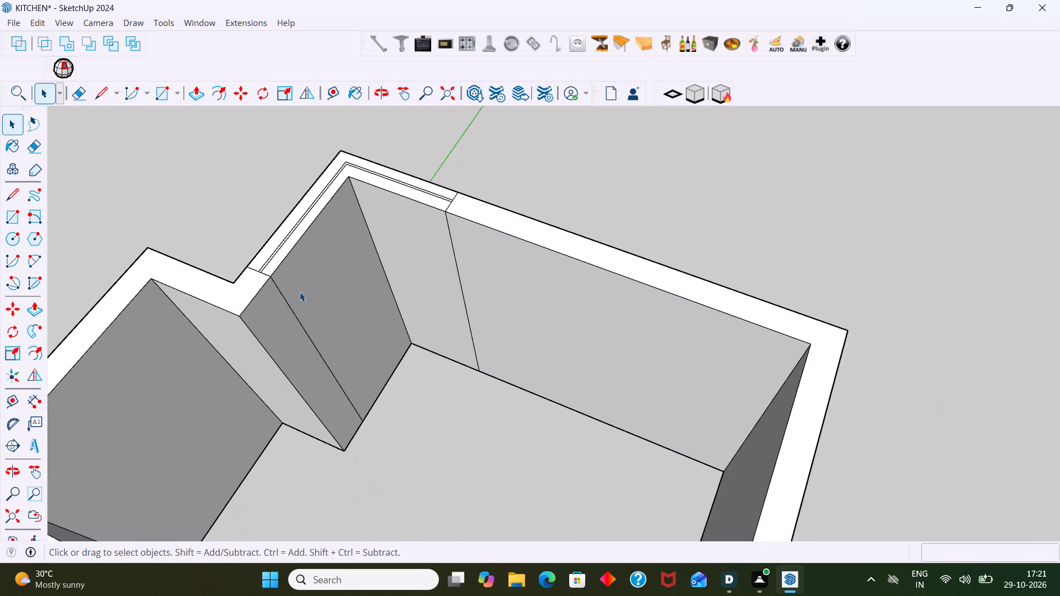
middle_click_drag(310, 289, 474, 274)
scroll(349, 340, "up", 8)
left_click(256, 385)
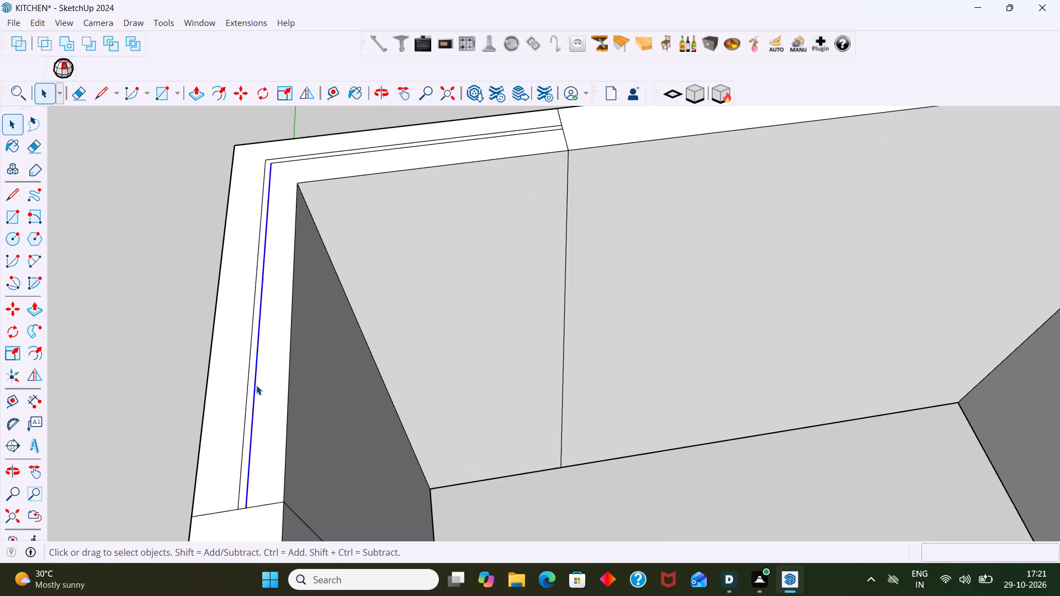
key("Delete")
left_click(248, 399)
key("Delete")
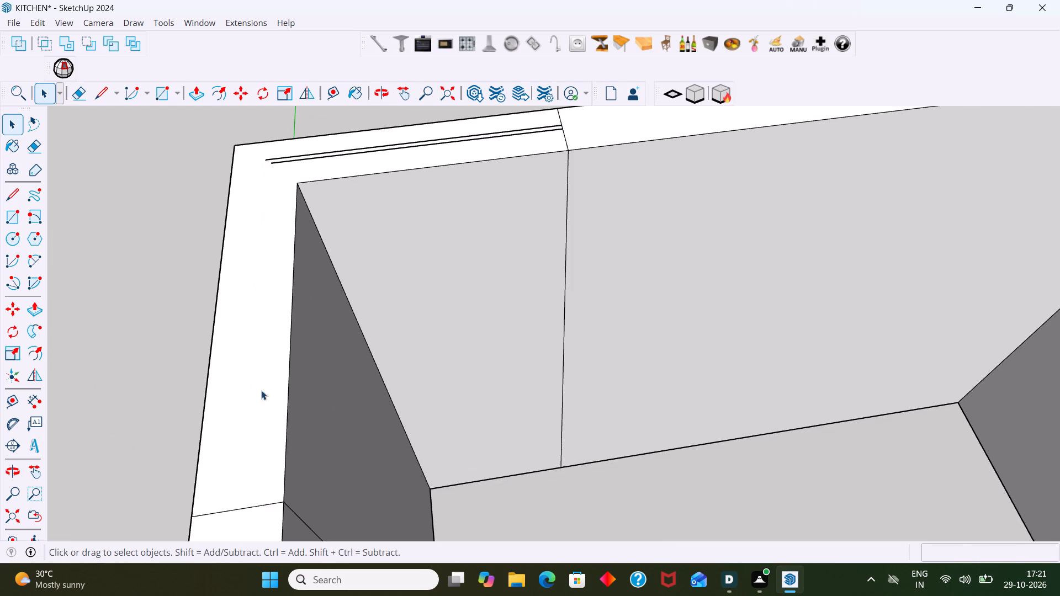
Delete the vertical seam and the top dividing line at the corner window's end near the wall step.
scroll(260, 393, "down", 6)
middle_click_drag(285, 499, 190, 444)
scroll(282, 448, "up", 5)
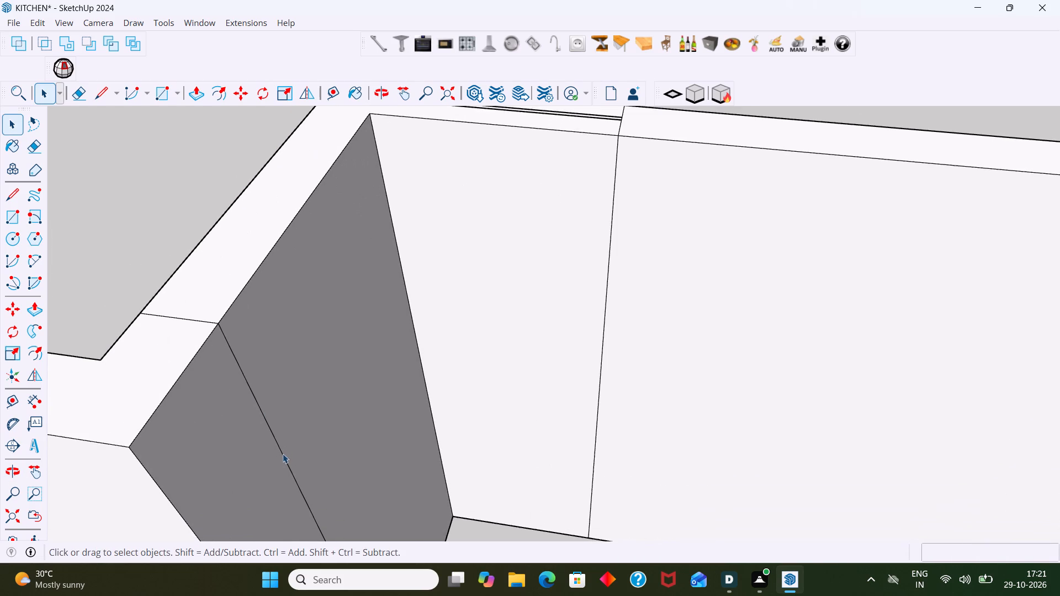
left_click(283, 454)
key("Delete")
left_click(189, 320)
key("Delete")
scroll(192, 322, "down", 3)
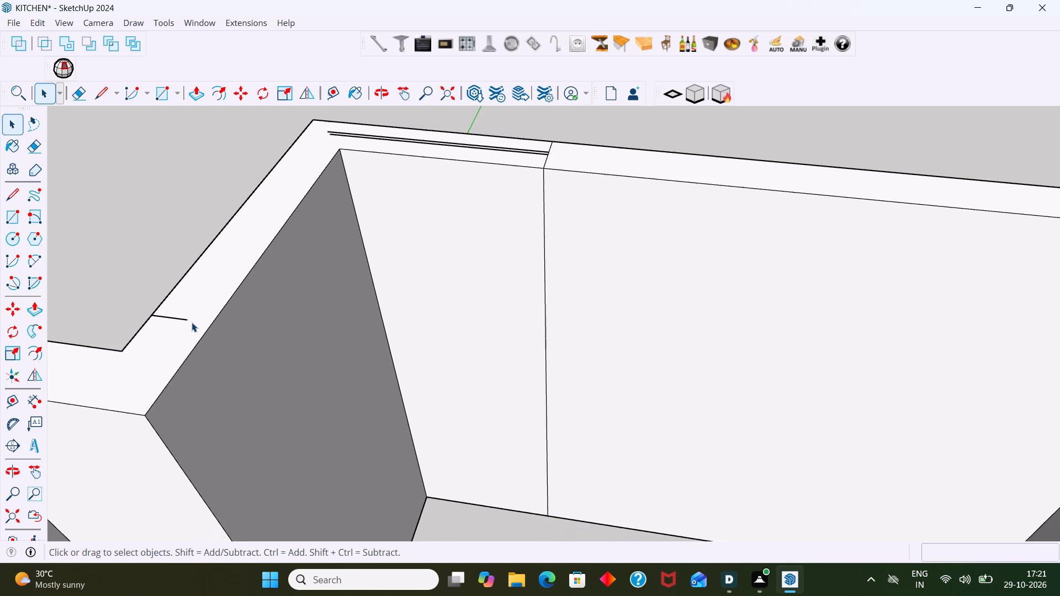
left_click(185, 321)
left_click(183, 320)
key("Delete")
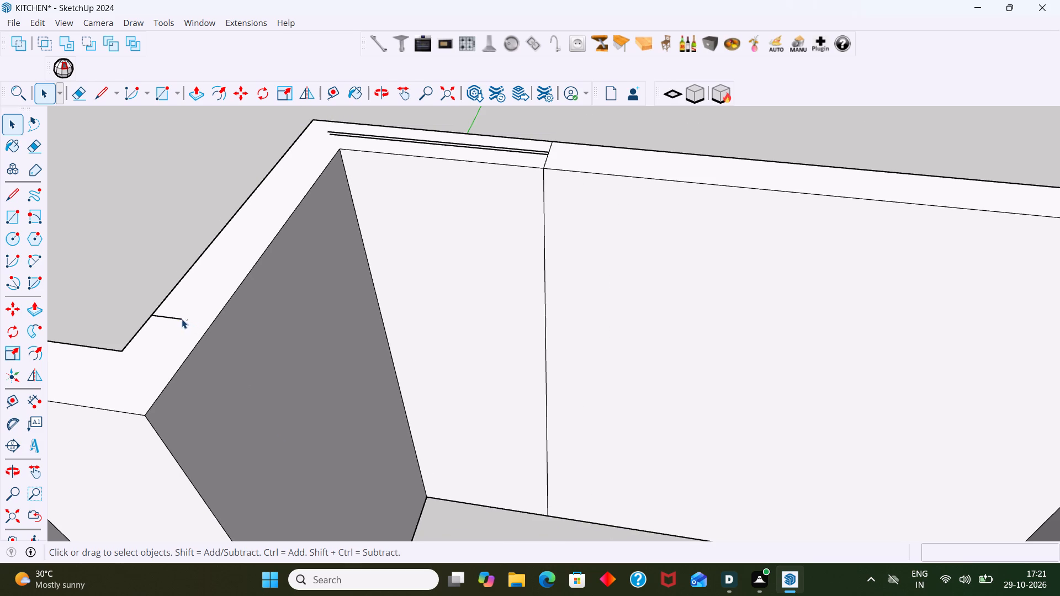
left_click(177, 318)
key("Delete")
scroll(177, 318, "up", 4)
scroll(178, 323, "down", 7)
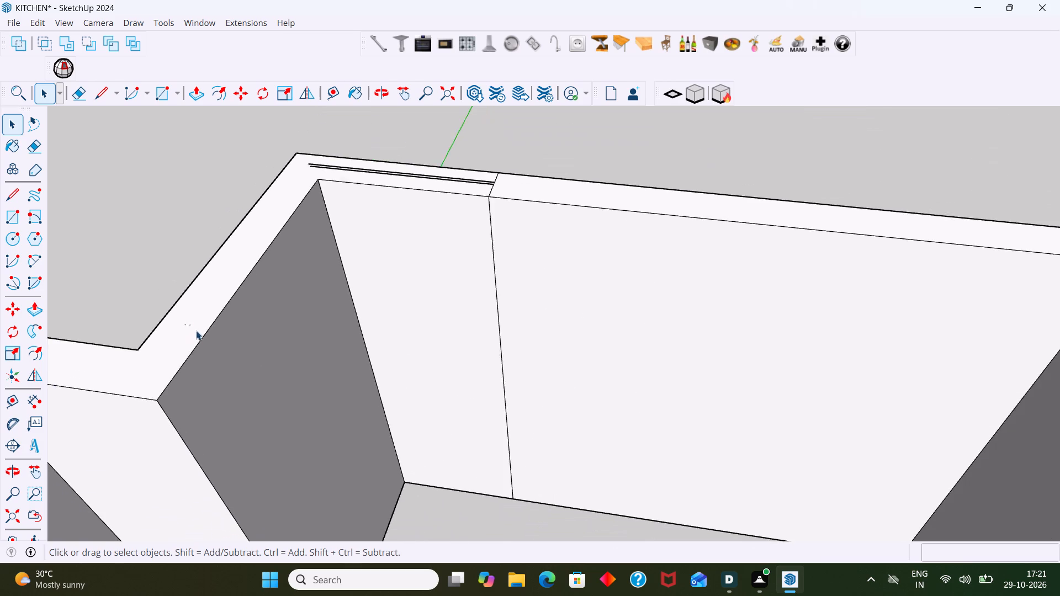
Delete the back wall's inner vertical seam and the inner piece of the window's dividing line on its top.
scroll(196, 331, "down", 7)
scroll(422, 237, "up", 4)
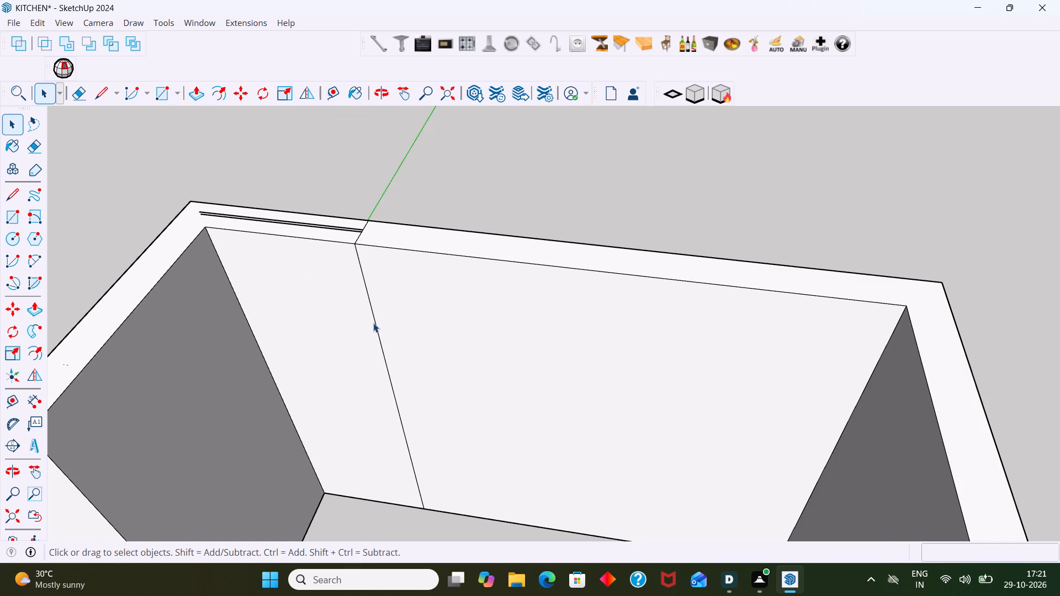
left_click(377, 323)
key("Delete")
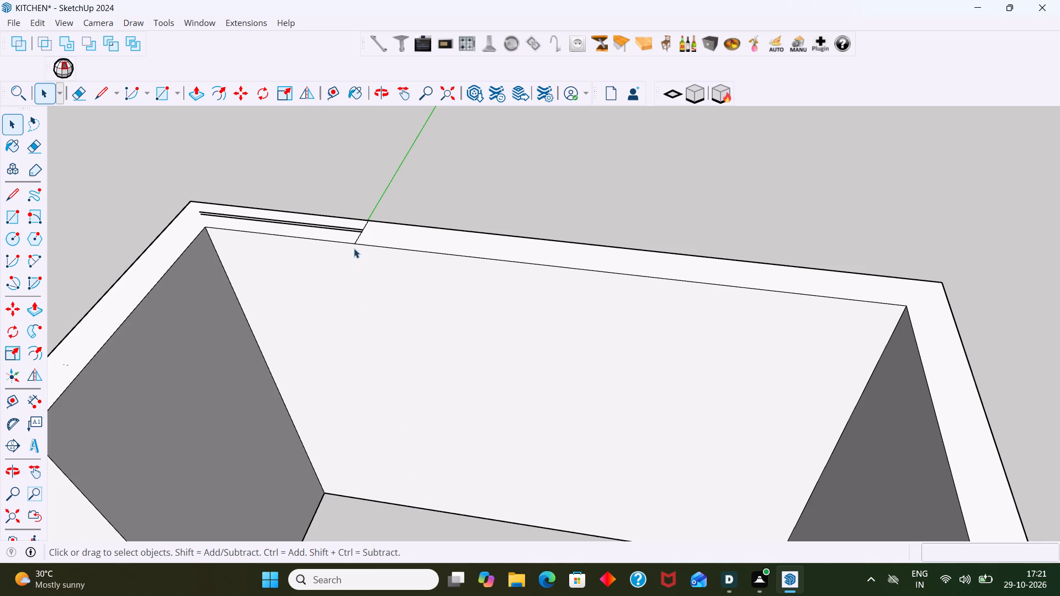
left_click(358, 236)
key("Delete")
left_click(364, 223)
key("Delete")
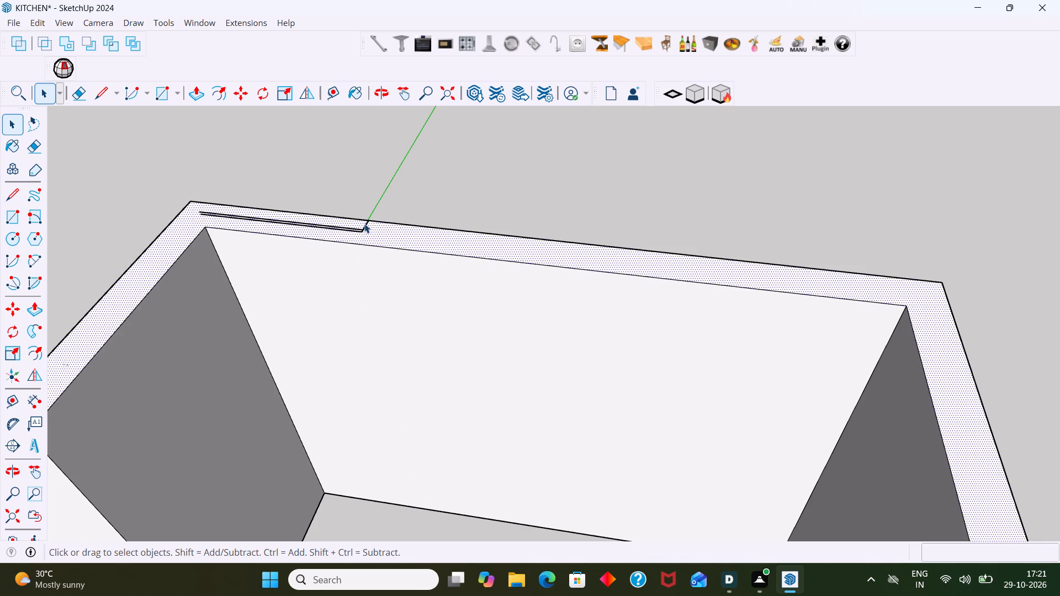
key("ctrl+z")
Erase the remaining dividing-line piece and the two thin window-strip lines from the top of the back wall.
scroll(363, 226, "up", 3)
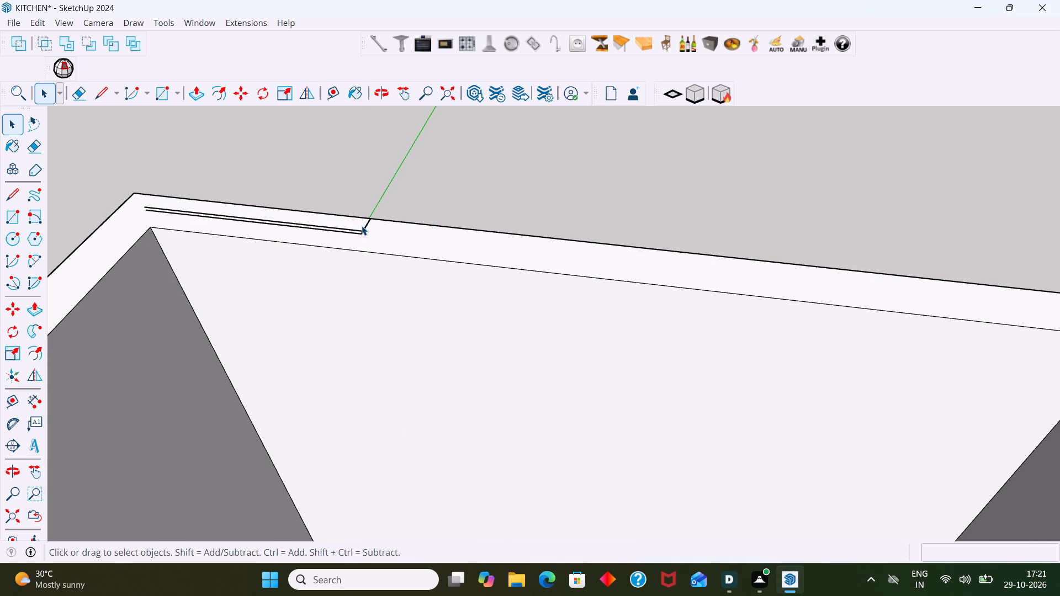
key("e")
scroll(352, 231, "up", 9)
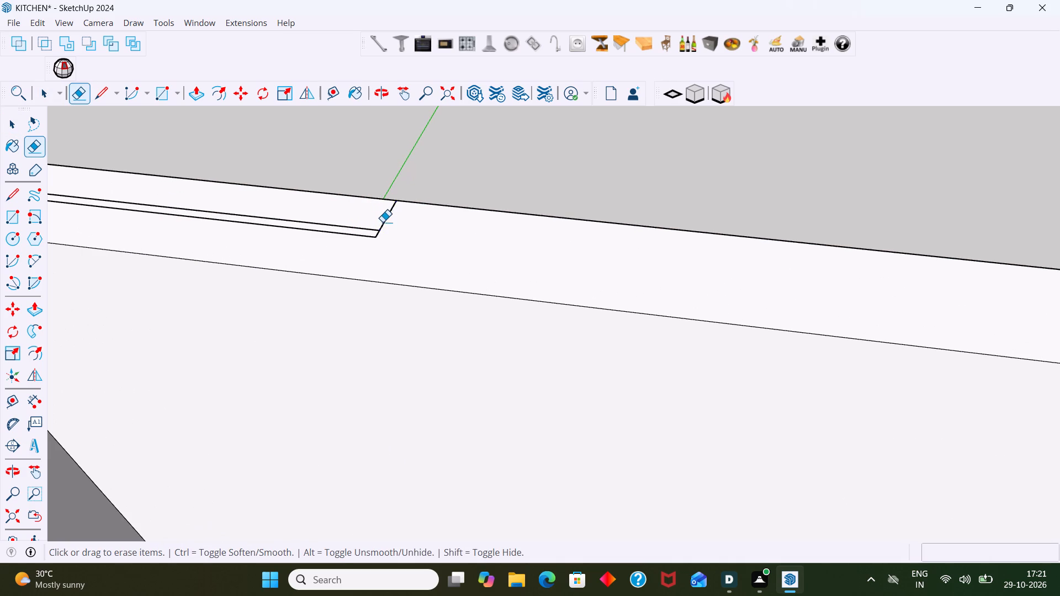
left_click(383, 222)
left_click(373, 231)
left_click(375, 233)
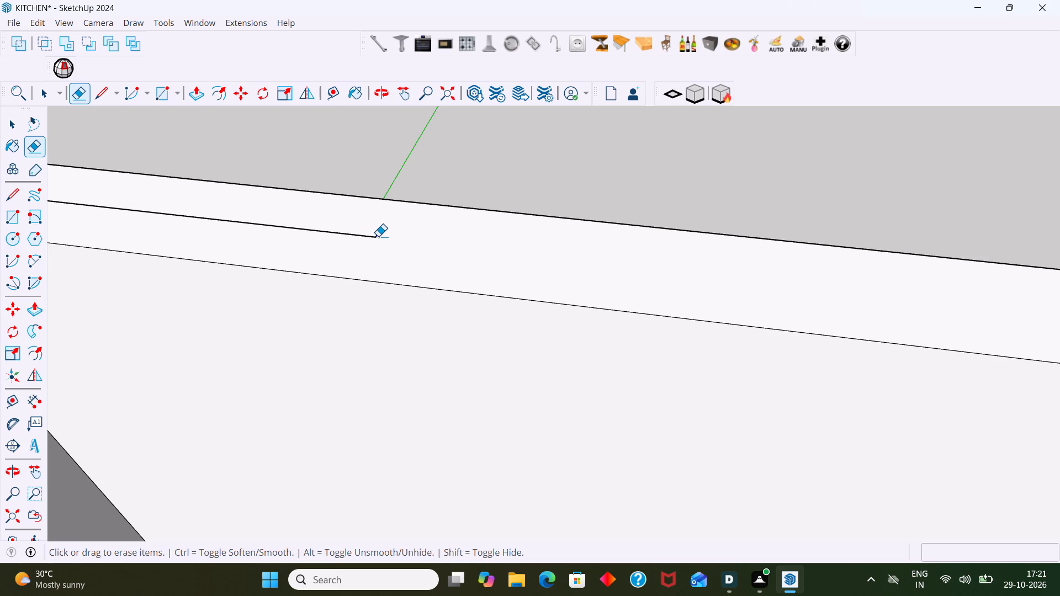
left_click(378, 236)
left_click(373, 237)
scroll(373, 237, "down", 20)
scroll(373, 237, "down", 2)
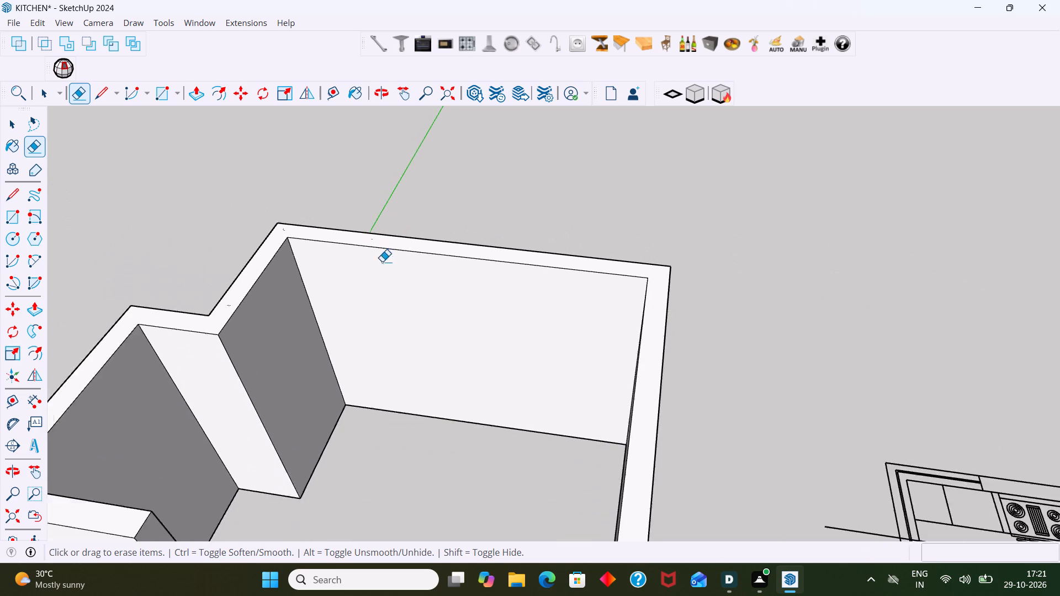
Erase the tiny leftover edge fragments on the wall top near the step and at the window corner.
scroll(382, 262, "down", 6)
middle_click_drag(401, 335, 500, 307)
scroll(337, 359, "up", 10)
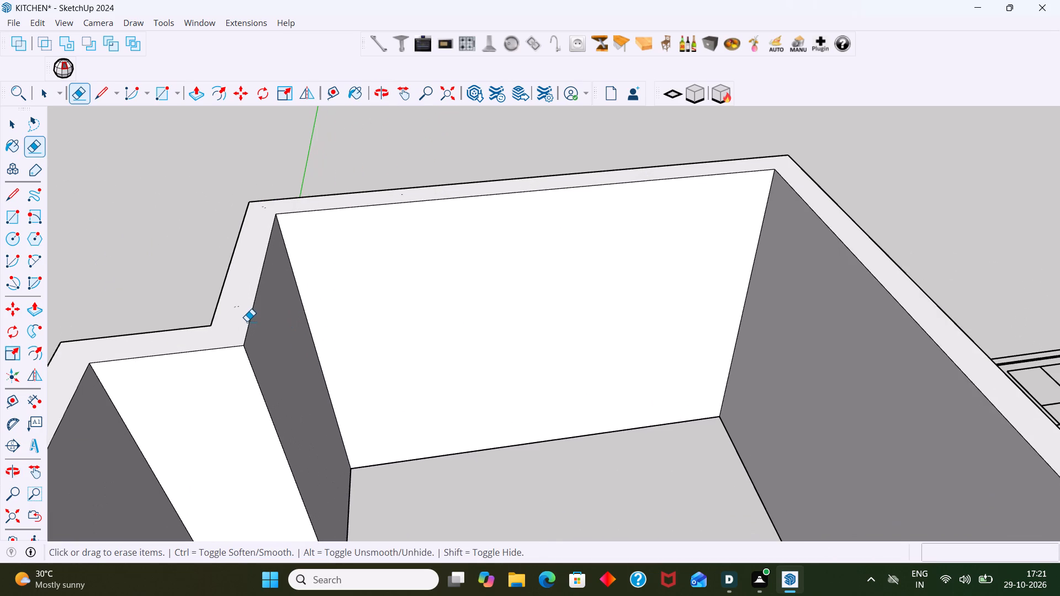
left_click(237, 305)
left_click(234, 307)
left_click(263, 208)
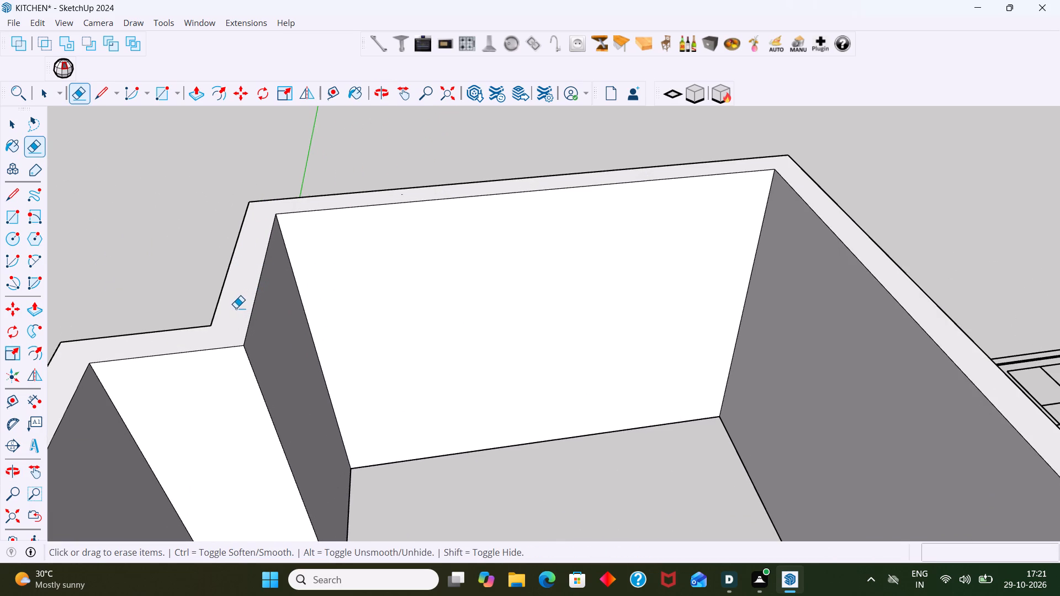
left_click(236, 308)
key("space")
Delete the vertical seam on the outer face of the side wall, close to the step.
scroll(408, 371, "down", 14)
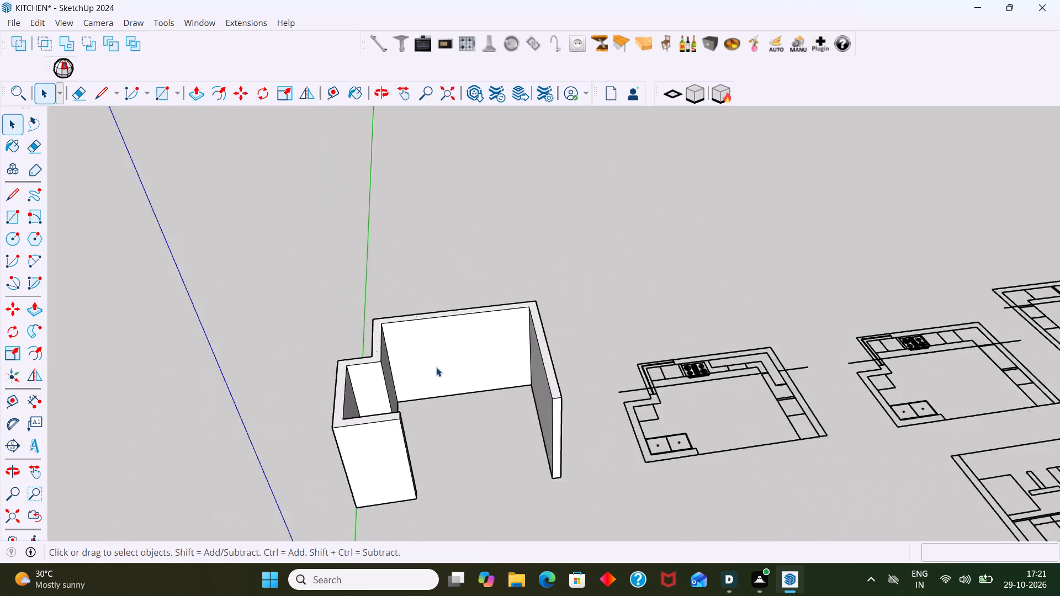
scroll(436, 367, "down", 2)
middle_click_drag(490, 376, 644, 353)
scroll(468, 445, "up", 8)
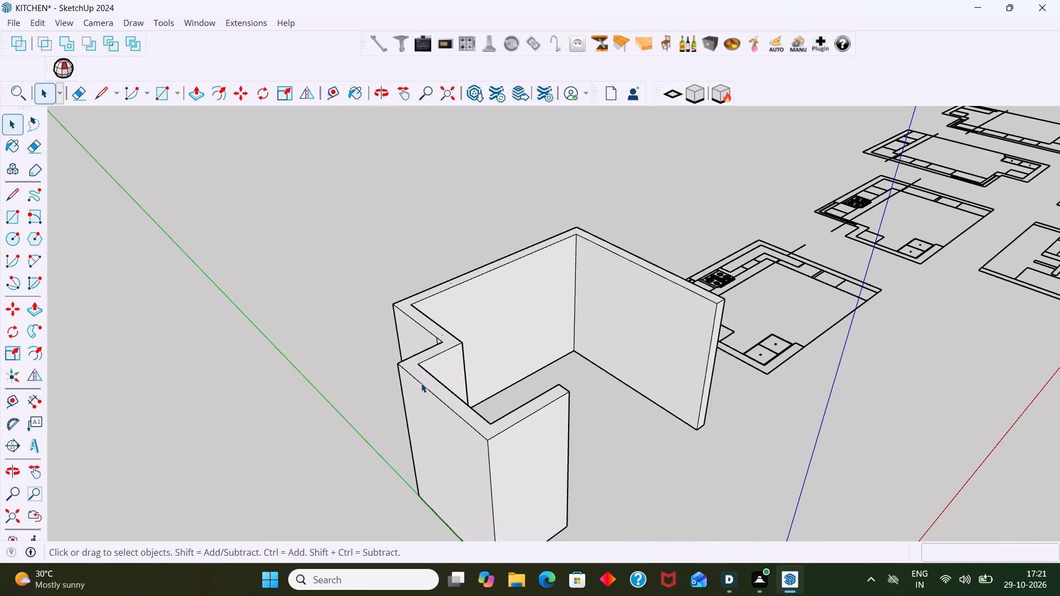
scroll(412, 358, "up", 12)
middle_click_drag(444, 345, 617, 329)
scroll(613, 331, "up", 3)
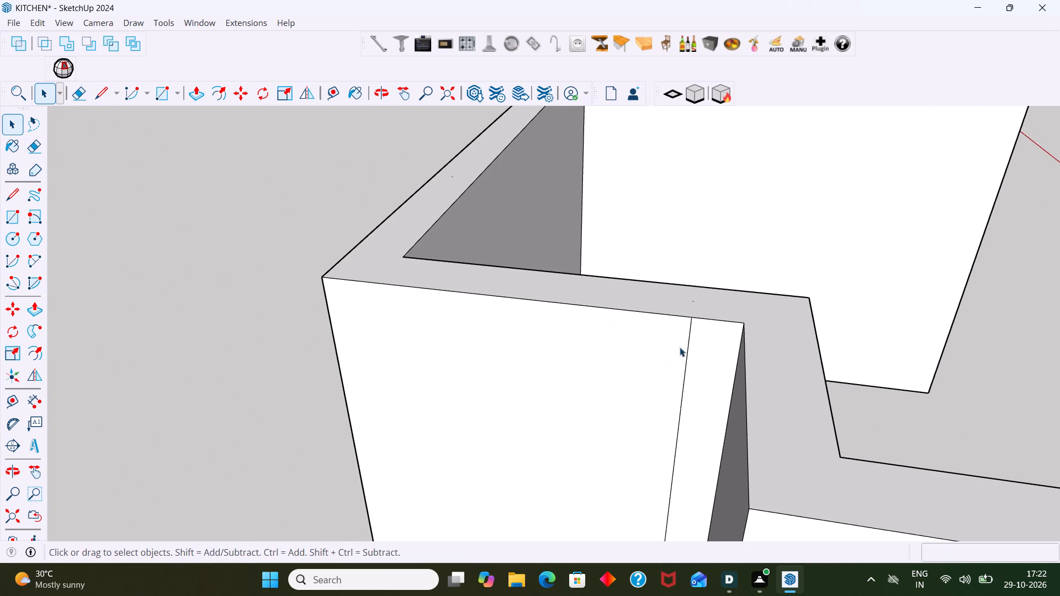
left_click(687, 347)
key("Delete")
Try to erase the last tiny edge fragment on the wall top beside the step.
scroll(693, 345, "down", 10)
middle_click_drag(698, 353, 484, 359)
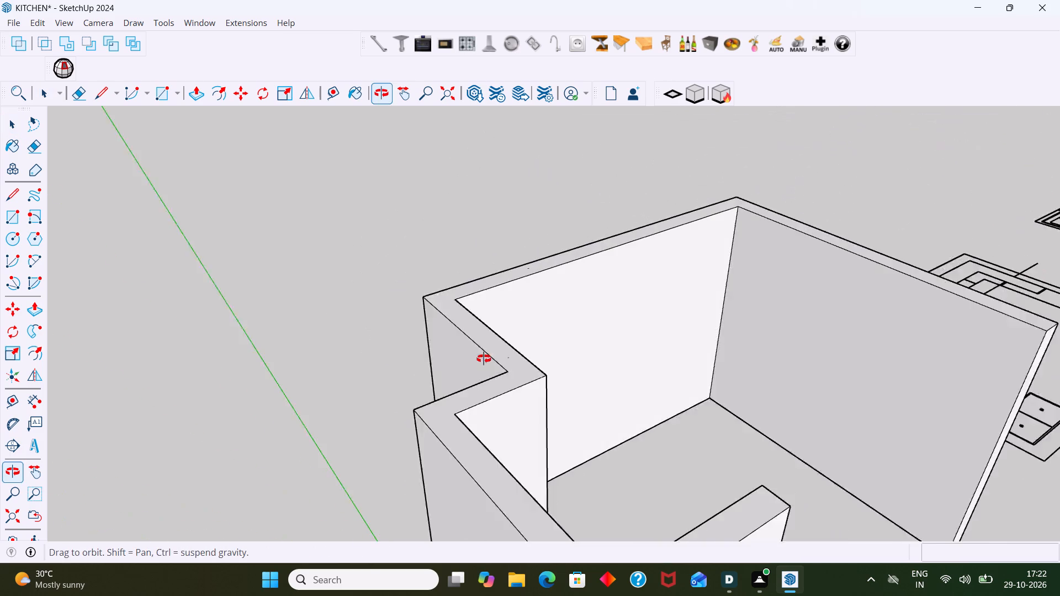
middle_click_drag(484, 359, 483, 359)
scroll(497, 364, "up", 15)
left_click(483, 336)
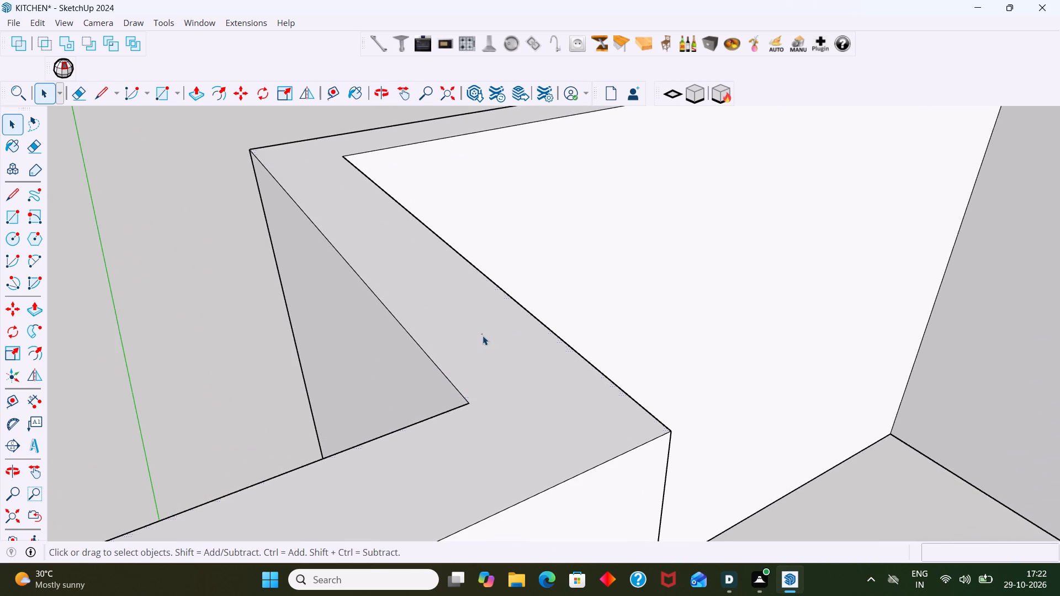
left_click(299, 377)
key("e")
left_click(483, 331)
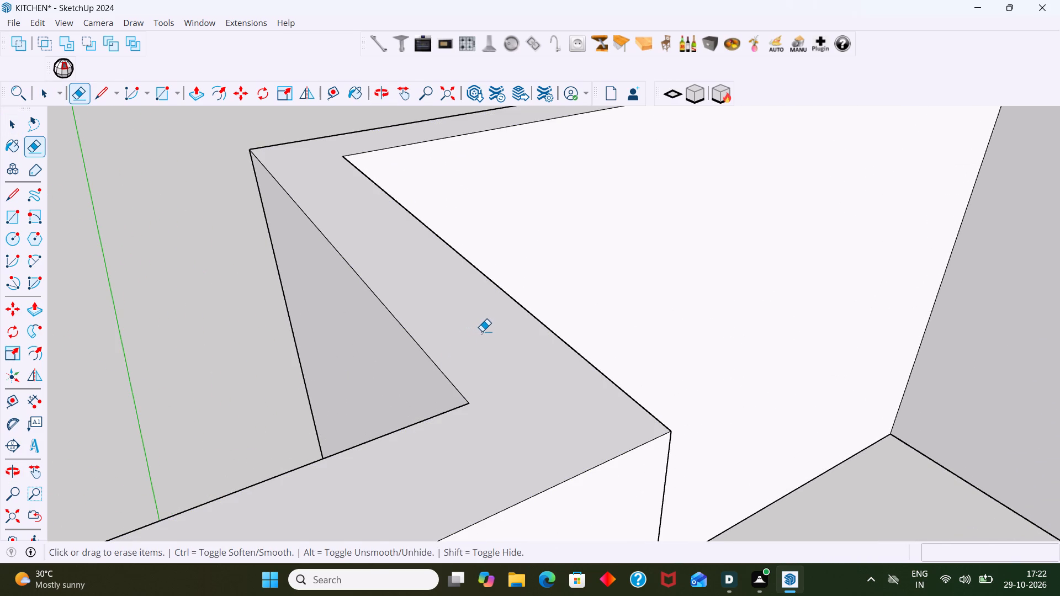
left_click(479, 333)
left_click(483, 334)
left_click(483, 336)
Select all the connected wall geometry and make it a group.
scroll(493, 334, "down", 20)
scroll(493, 334, "down", 5)
middle_click_drag(505, 334, 485, 337)
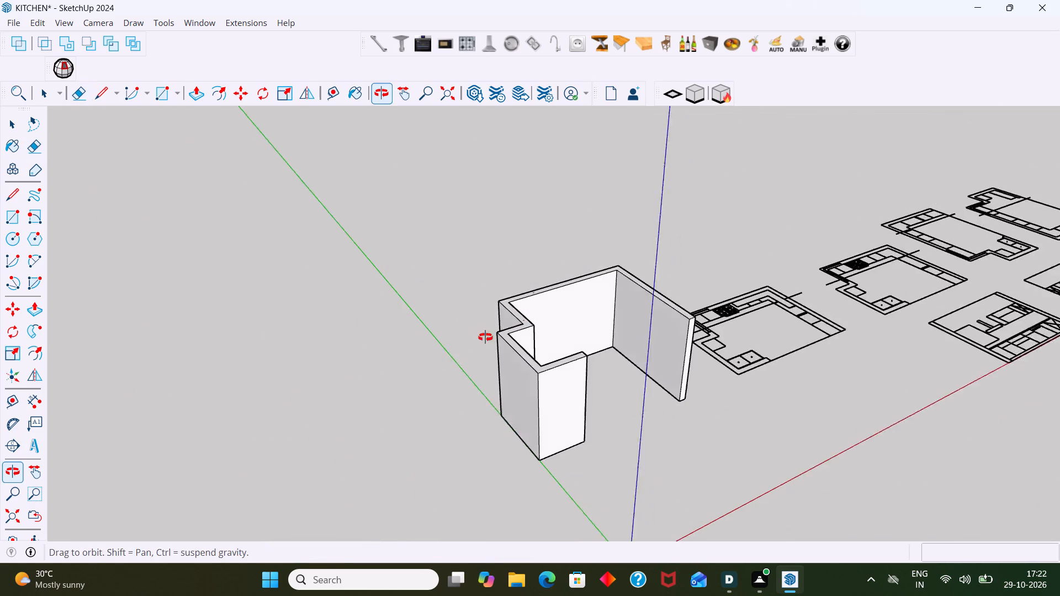
middle_click_drag(485, 337, 480, 337)
key("space")
left_click(662, 411)
middle_click_drag(580, 400, 469, 409)
scroll(601, 380, "up", 6)
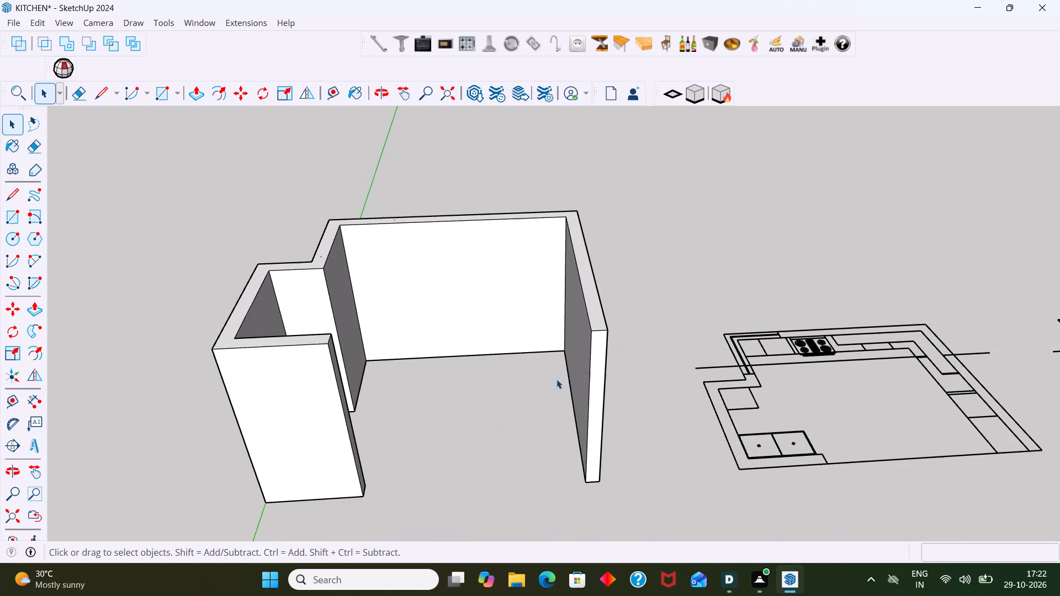
triple_click(319, 432)
left_click(318, 432)
scroll(321, 424, "down", 10)
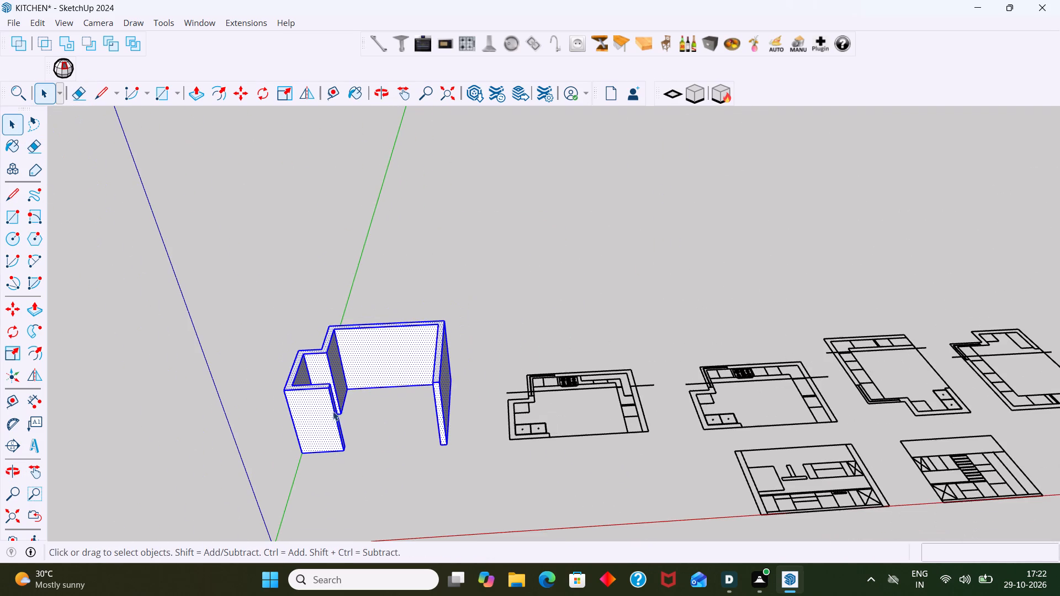
right_click(325, 412)
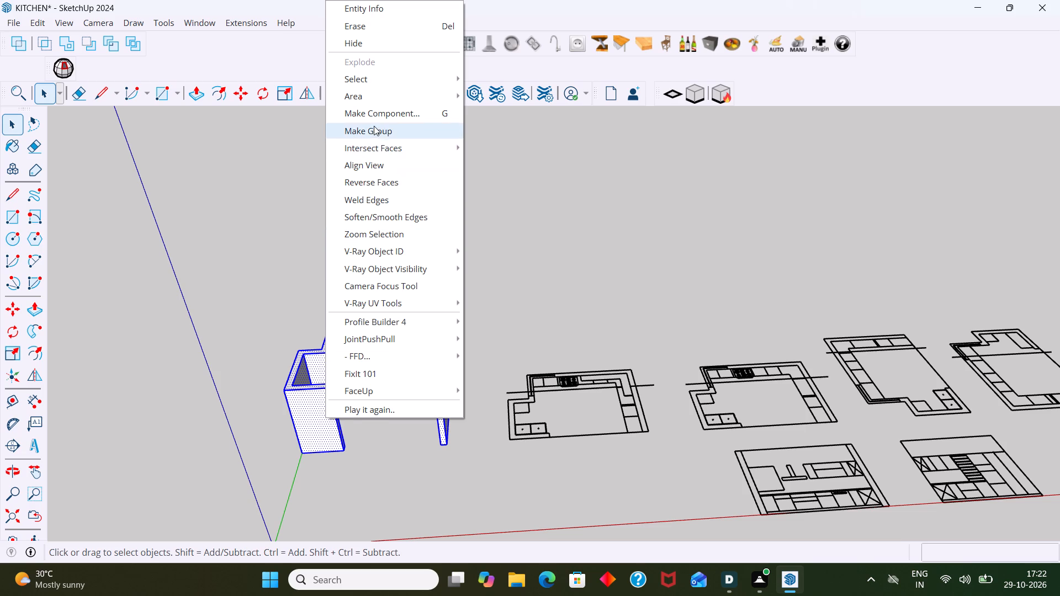
left_click(374, 126)
left_click(490, 212)
Examine the grouped walls from the outer side and above.
scroll(427, 313, "down", 3)
middle_click_drag(372, 354, 515, 345)
scroll(407, 398, "up", 5)
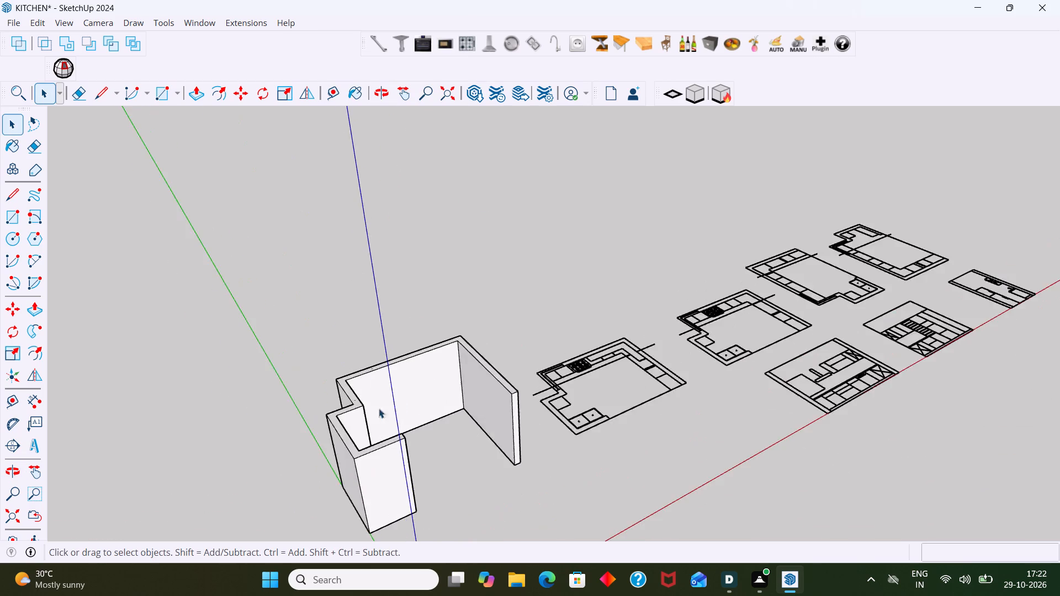
scroll(379, 408, "up", 9)
middle_click_drag(332, 403, 512, 276, "shift")
scroll(468, 316, "down", 4)
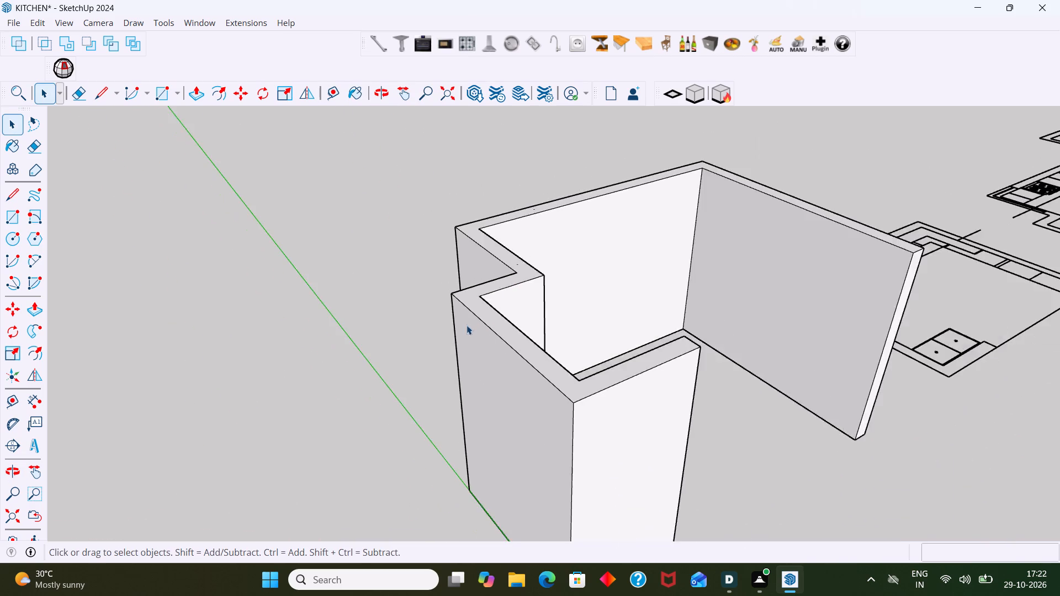
scroll(467, 325, "down", 4)
middle_click_drag(493, 403, 524, 407)
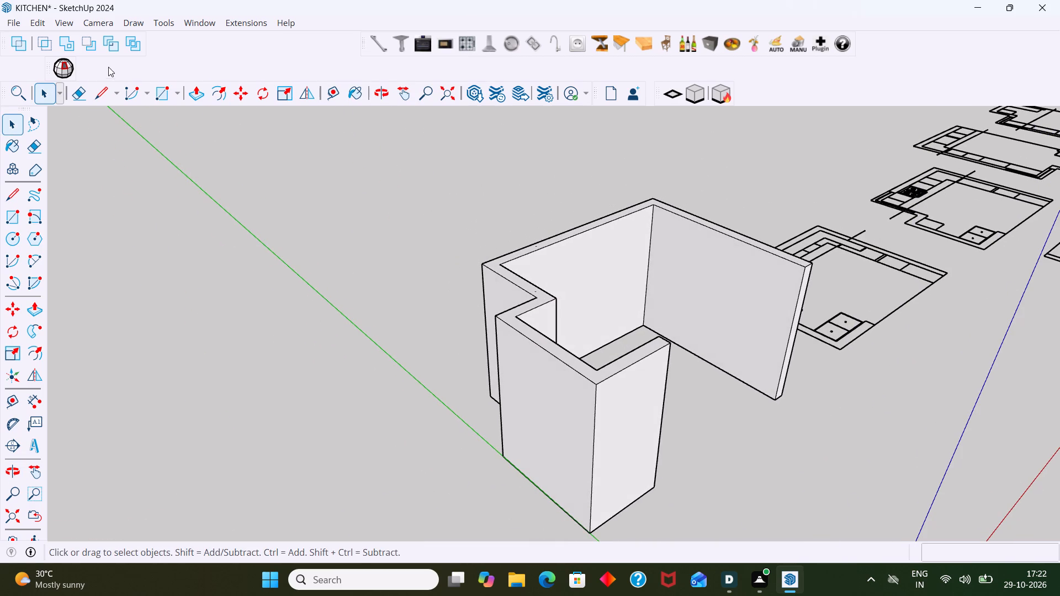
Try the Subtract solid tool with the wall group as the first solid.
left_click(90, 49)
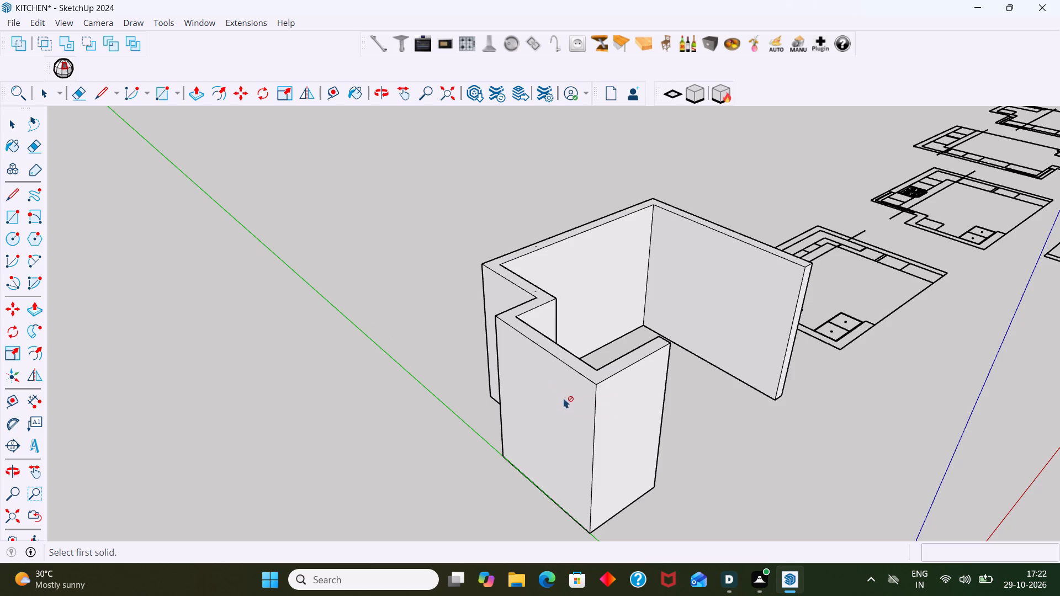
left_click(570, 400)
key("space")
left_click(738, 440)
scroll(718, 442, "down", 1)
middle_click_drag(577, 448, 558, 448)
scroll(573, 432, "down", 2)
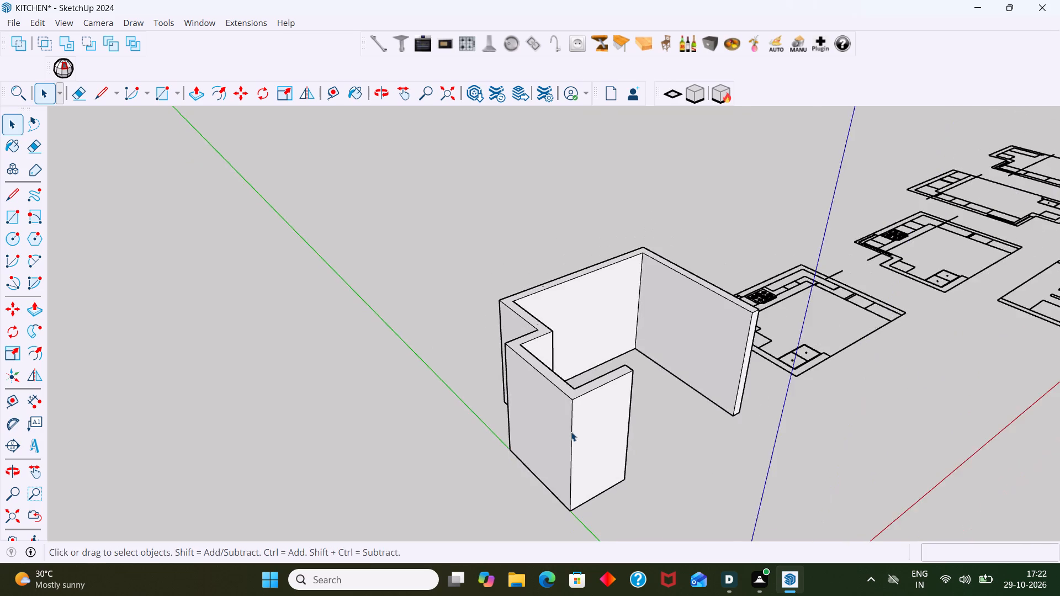
Examine the grouped walls from the inner side and above, checking the top around the step.
scroll(571, 432, "down", 4)
middle_click_drag(548, 419, 391, 401)
scroll(402, 396, "up", 4)
middle_click_drag(471, 256, 470, 263)
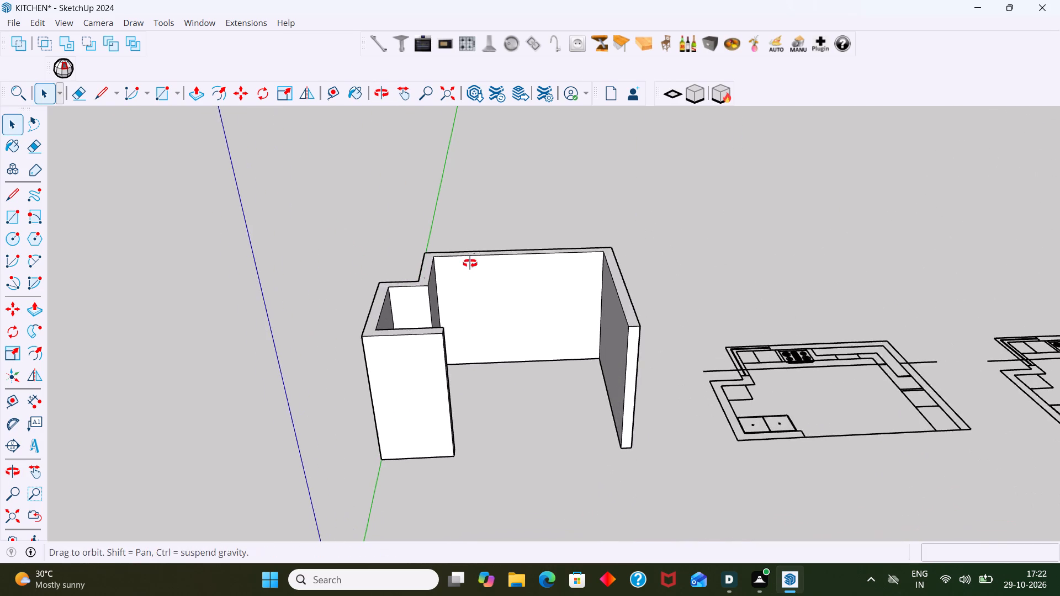
middle_click_drag(470, 263, 472, 320)
scroll(468, 265, "up", 10)
left_click(474, 241)
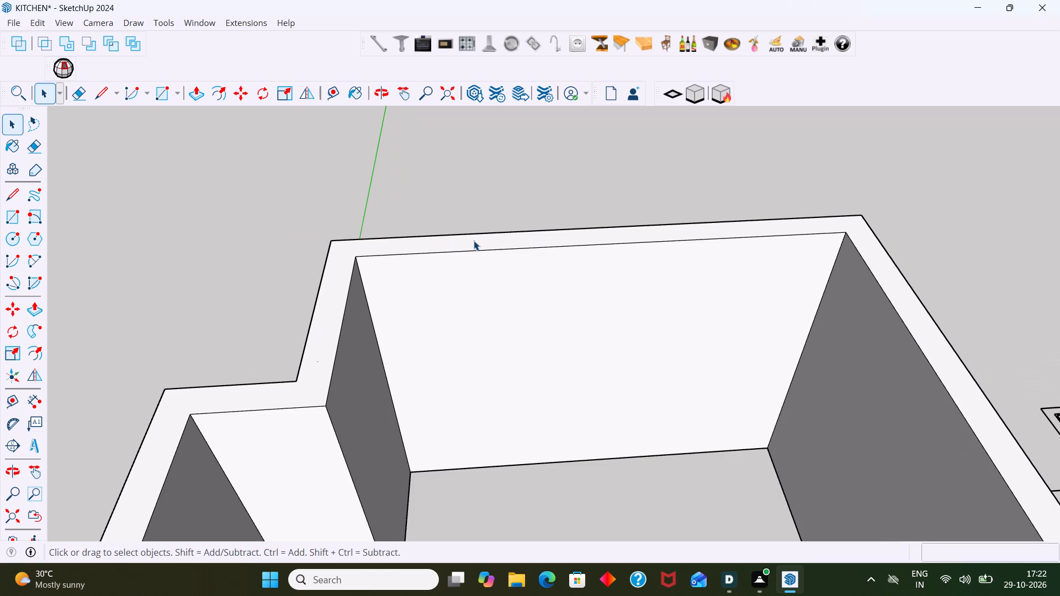
left_click(485, 227)
scroll(403, 253, "down", 5)
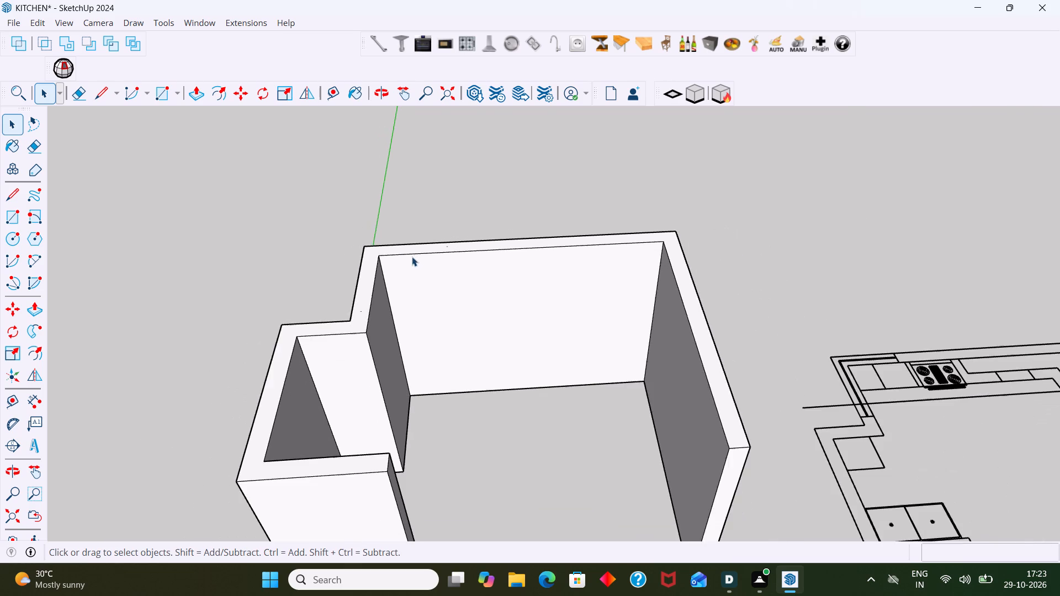
scroll(412, 257, "down", 6)
middle_click_drag(467, 369, 453, 297)
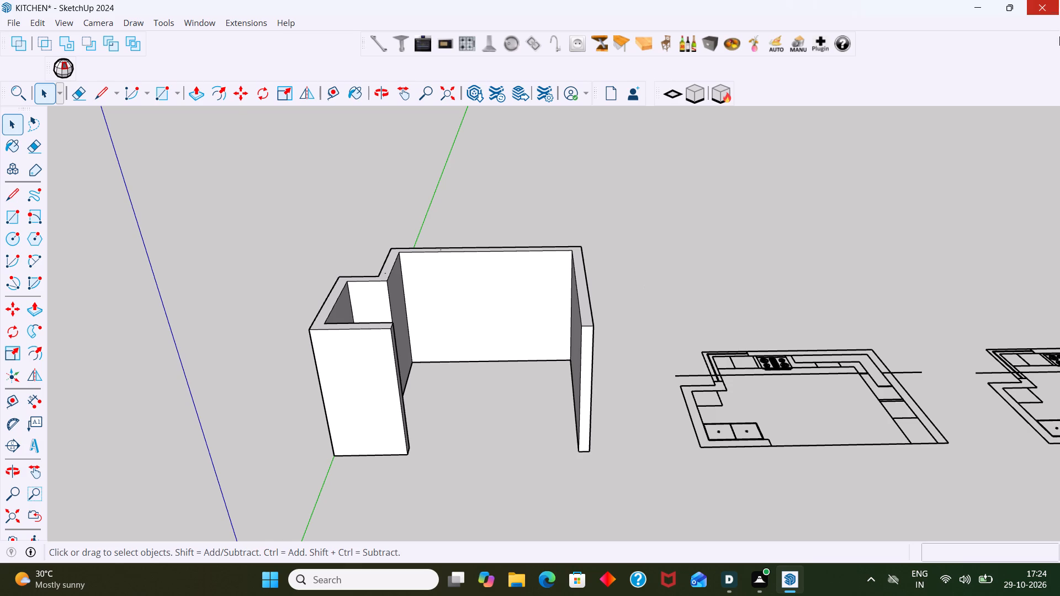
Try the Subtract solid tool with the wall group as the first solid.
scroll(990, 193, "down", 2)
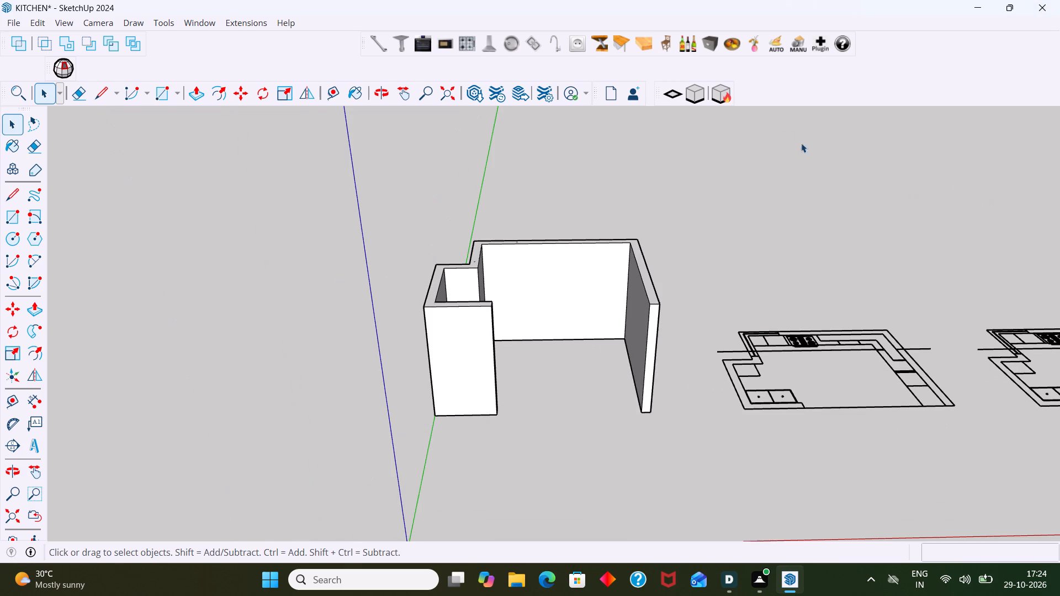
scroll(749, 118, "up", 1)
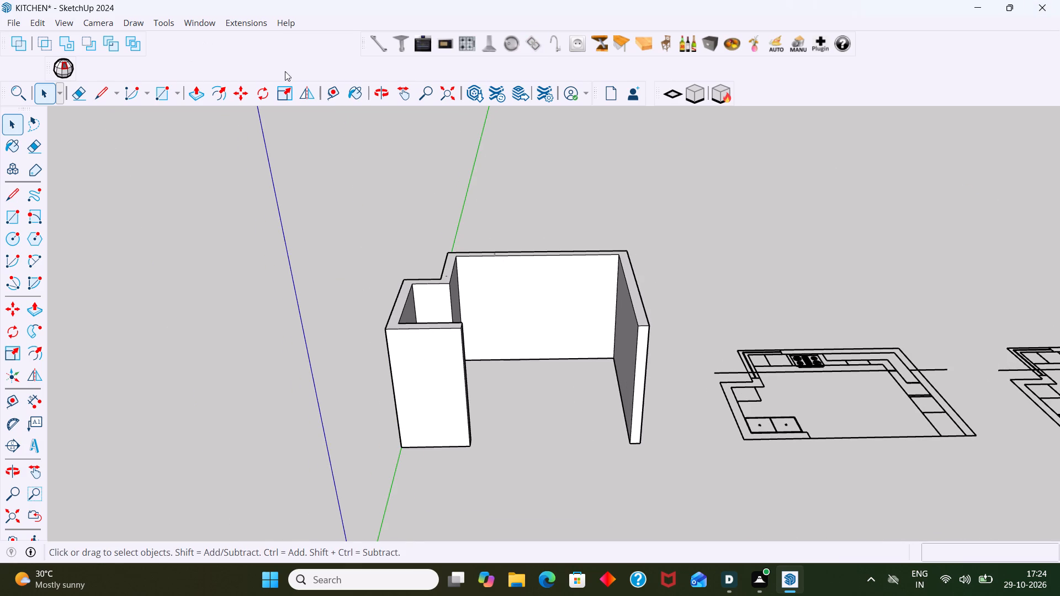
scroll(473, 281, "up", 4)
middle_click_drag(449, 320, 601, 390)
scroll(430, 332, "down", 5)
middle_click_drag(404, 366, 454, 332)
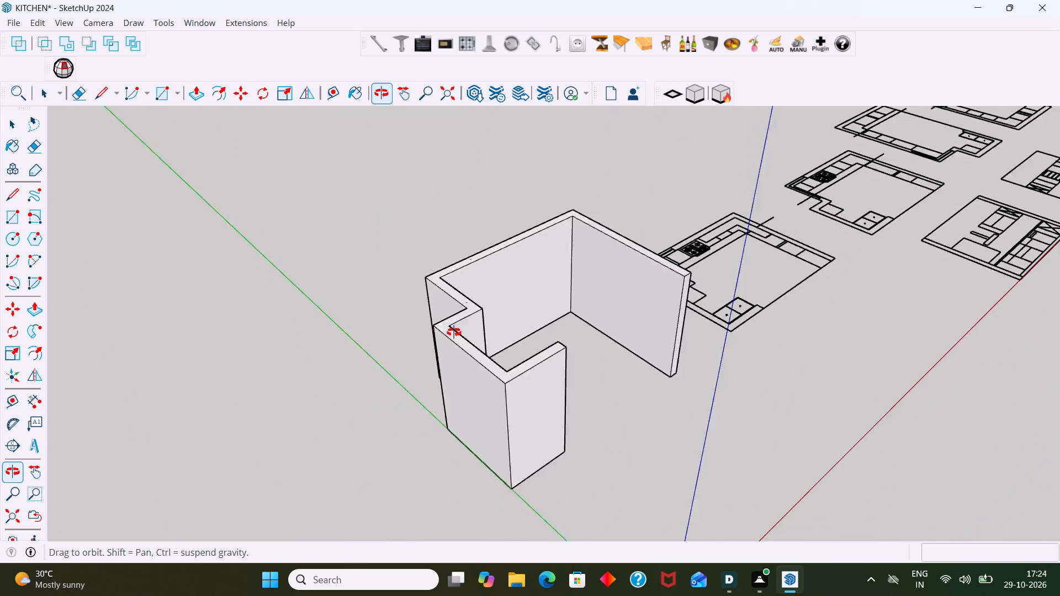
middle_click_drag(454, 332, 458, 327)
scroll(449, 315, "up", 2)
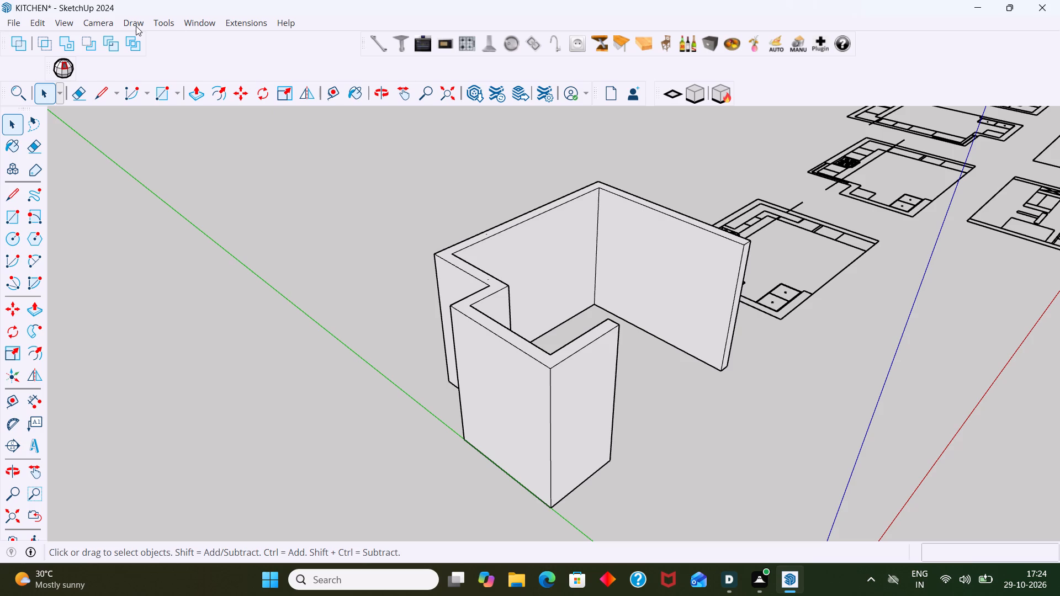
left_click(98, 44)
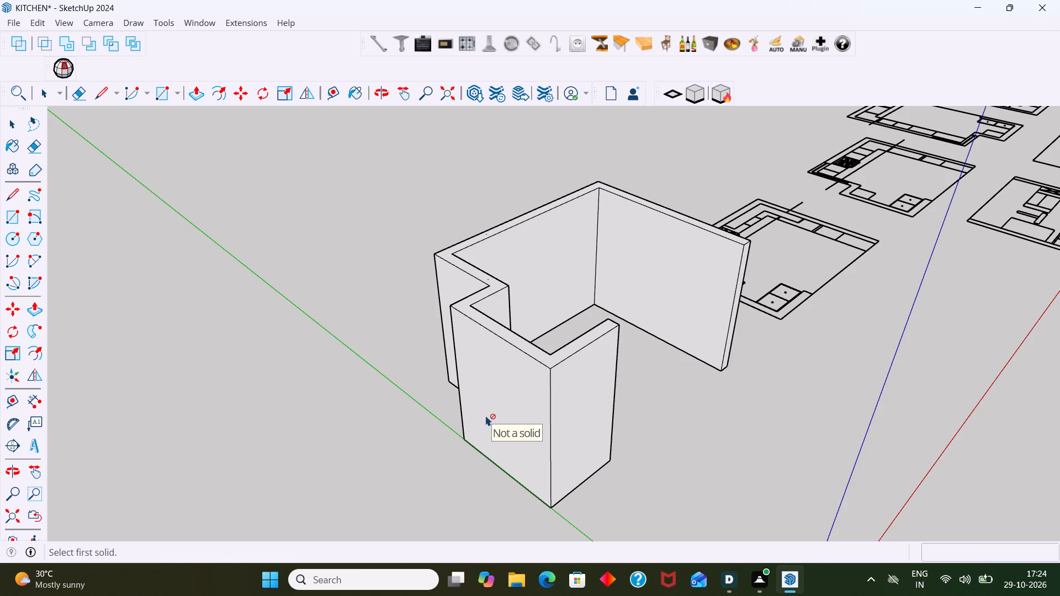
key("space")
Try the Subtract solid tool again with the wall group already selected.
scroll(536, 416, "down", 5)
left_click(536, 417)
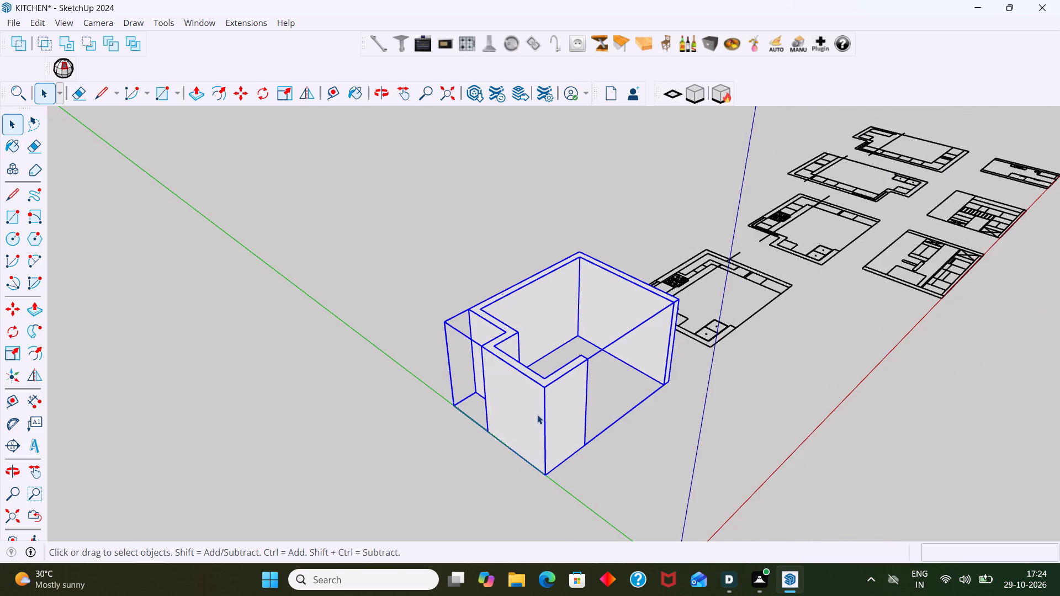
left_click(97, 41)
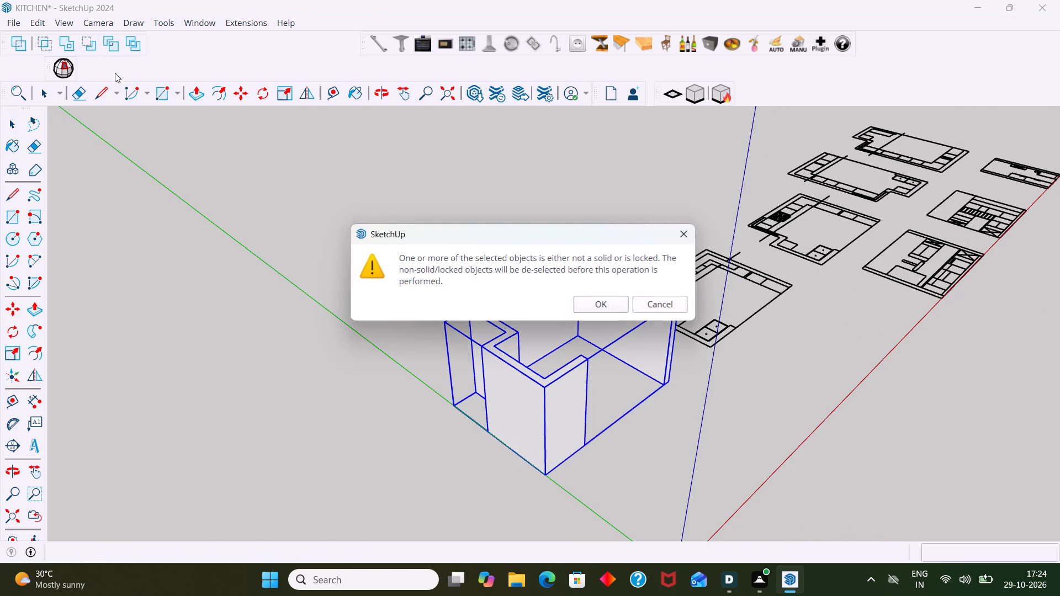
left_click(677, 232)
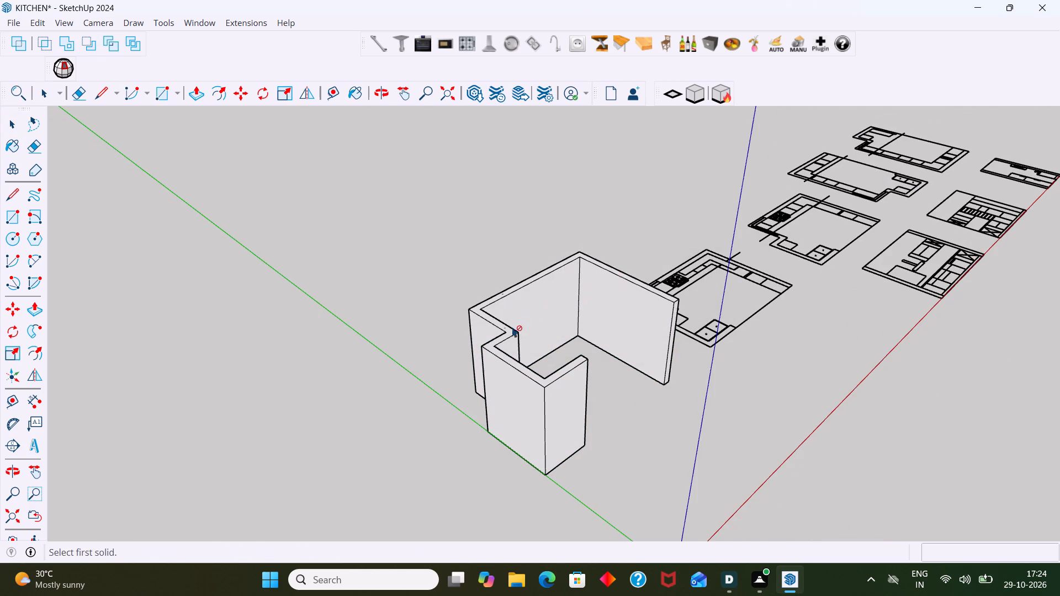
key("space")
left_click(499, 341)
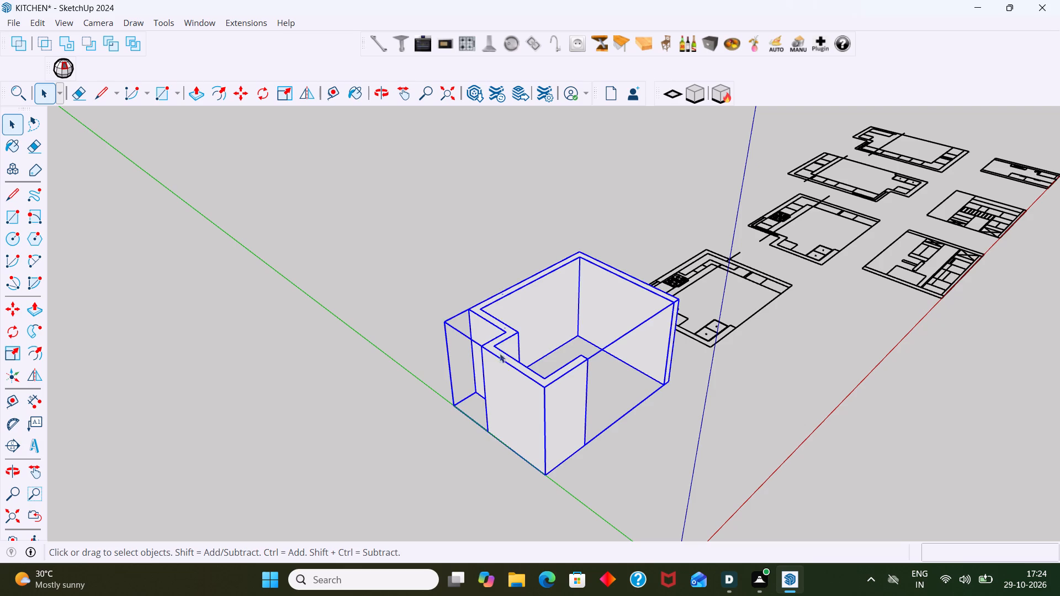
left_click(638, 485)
With back edges shown, draw a rectangle across the wall thickness at its base, from the outer vertical seam to the inner corner.
scroll(591, 443, "down", 2)
middle_click_drag(506, 398, 446, 381)
scroll(471, 384, "up", 2)
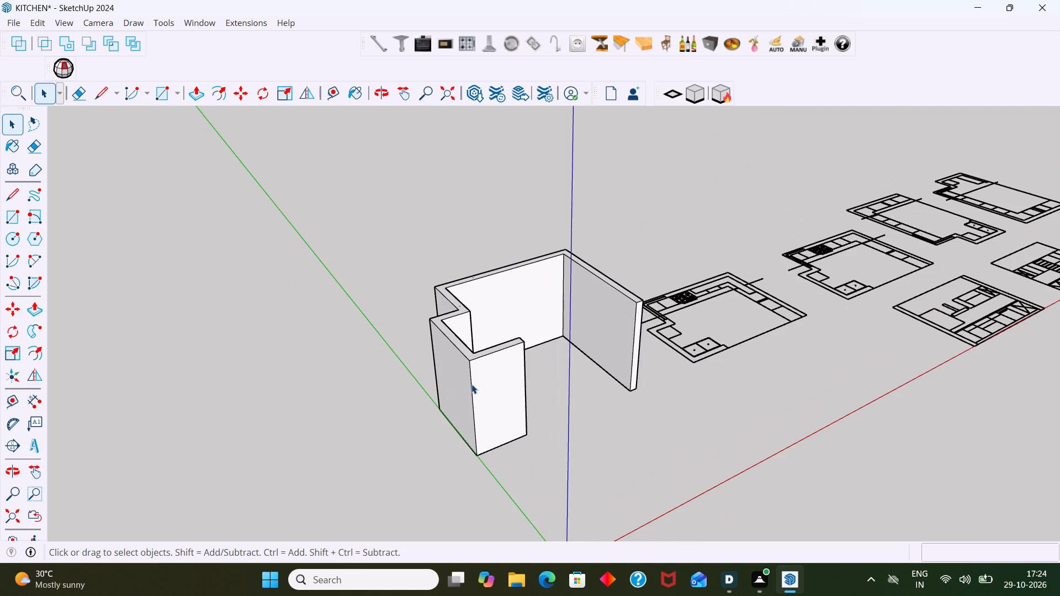
key("k")
scroll(473, 384, "up", 3)
middle_click_drag(473, 384, 595, 426)
scroll(559, 406, "up", 4)
middle_click(559, 406)
middle_click_drag(555, 405, 789, 488)
scroll(751, 462, "up", 2)
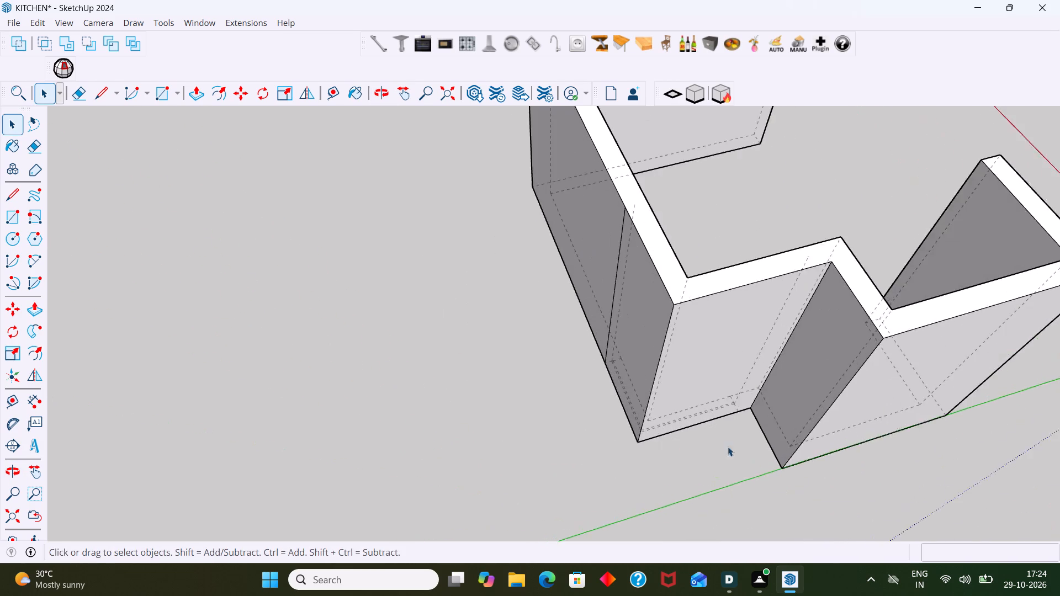
scroll(728, 446, "up", 6)
middle_click_drag(643, 423, 776, 442)
scroll(537, 339, "up", 4)
middle_click_drag(527, 337, 550, 295)
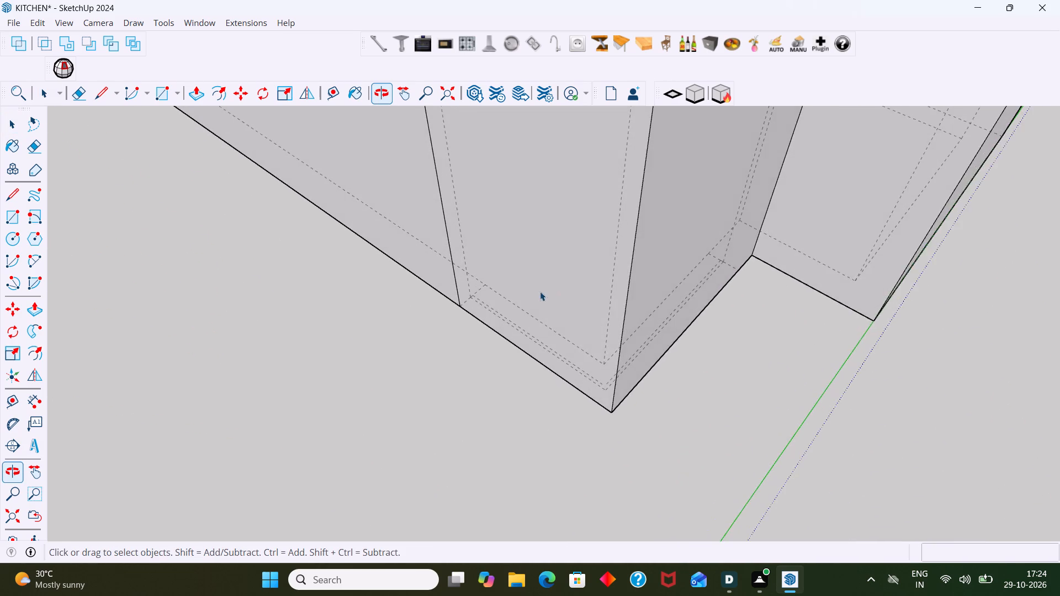
scroll(530, 285, "up", 2)
key("r")
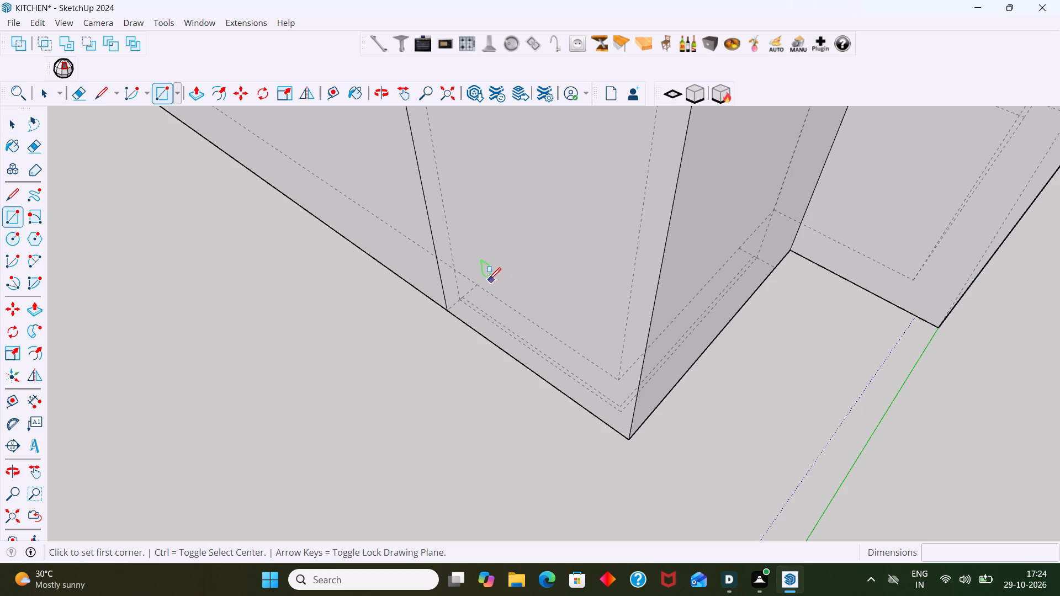
left_click(477, 280)
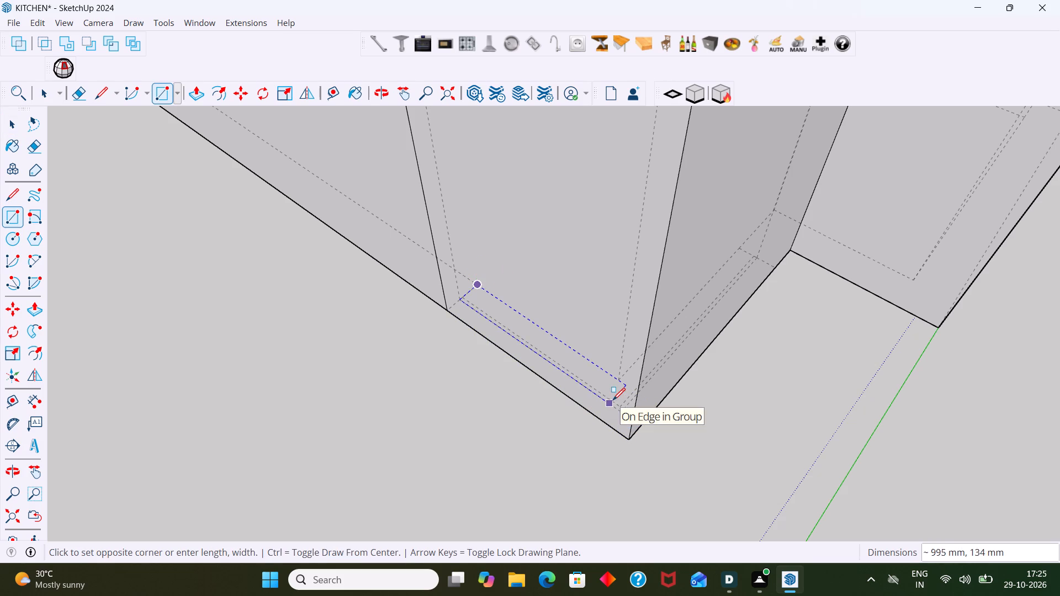
key("Escape")
left_click(449, 307)
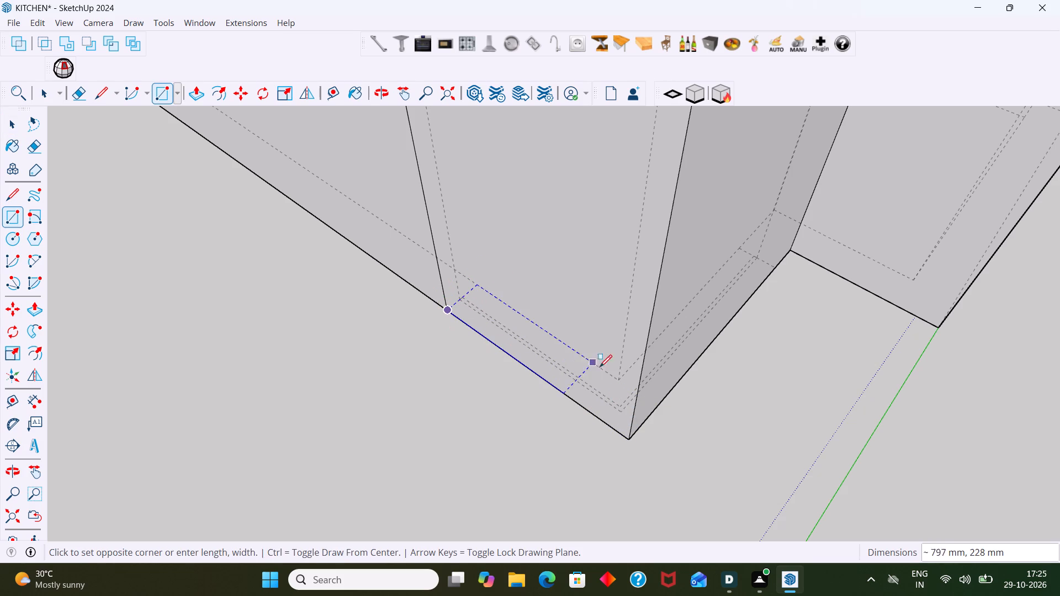
left_click(622, 379)
key("space")
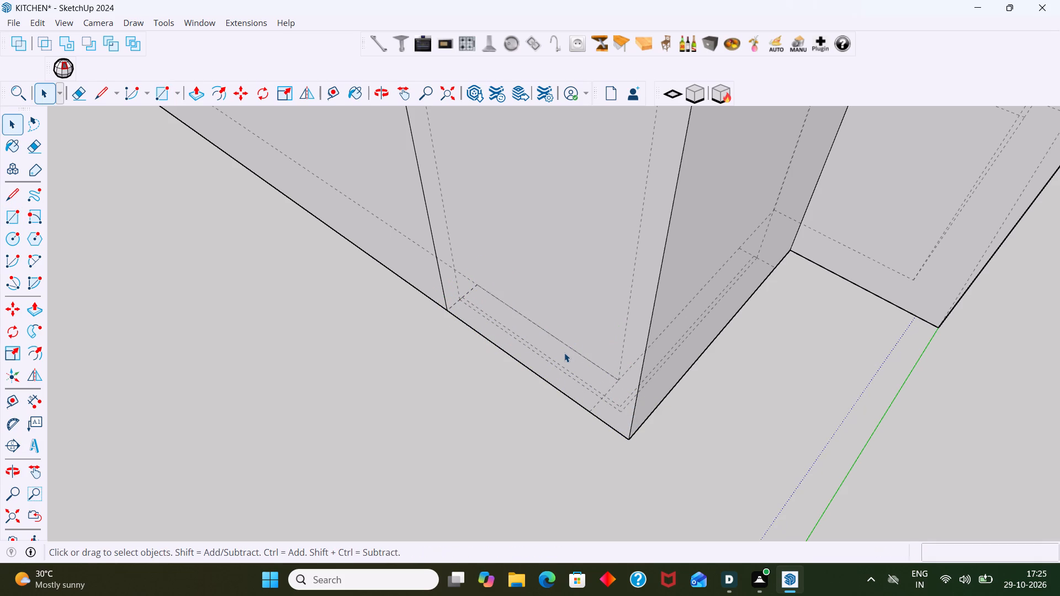
Push/Pull the base rectangle upward by 3.5' to form a block.
left_click(564, 353)
key("p")
left_click(564, 353)
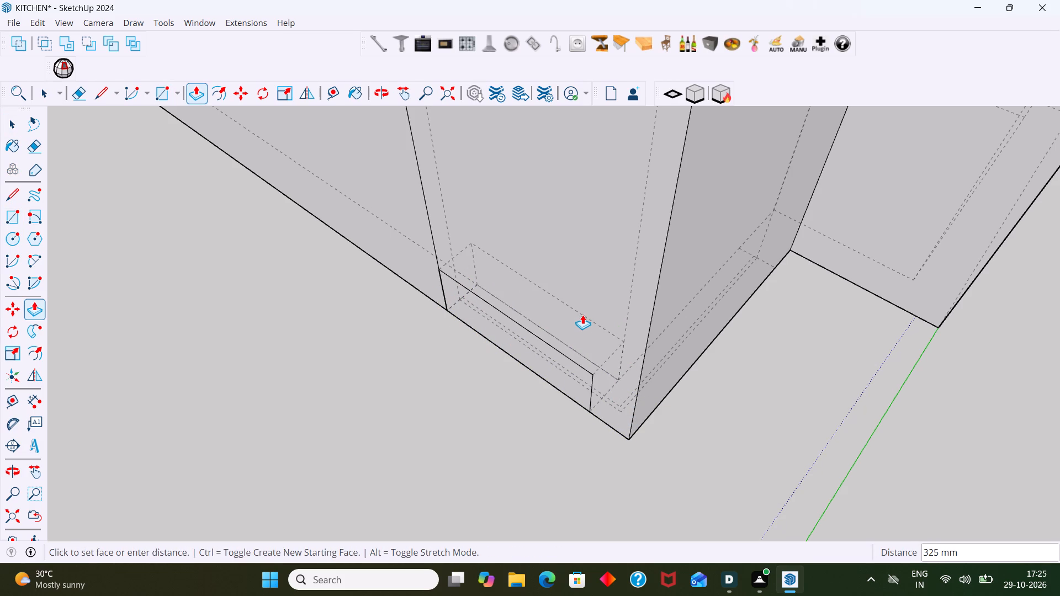
type("3.5'")
key("Return")
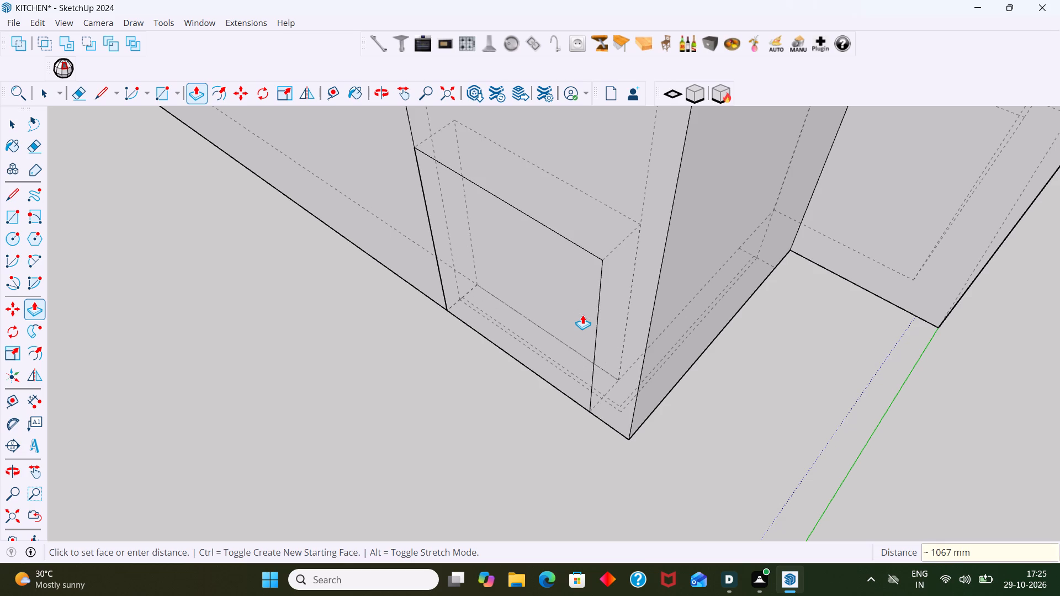
Pull the block's outer and inner faces out by 1' each so it projects through both sides of the wall.
left_click(570, 307)
type("1'")
key("Return")
scroll(536, 319, "down", 19)
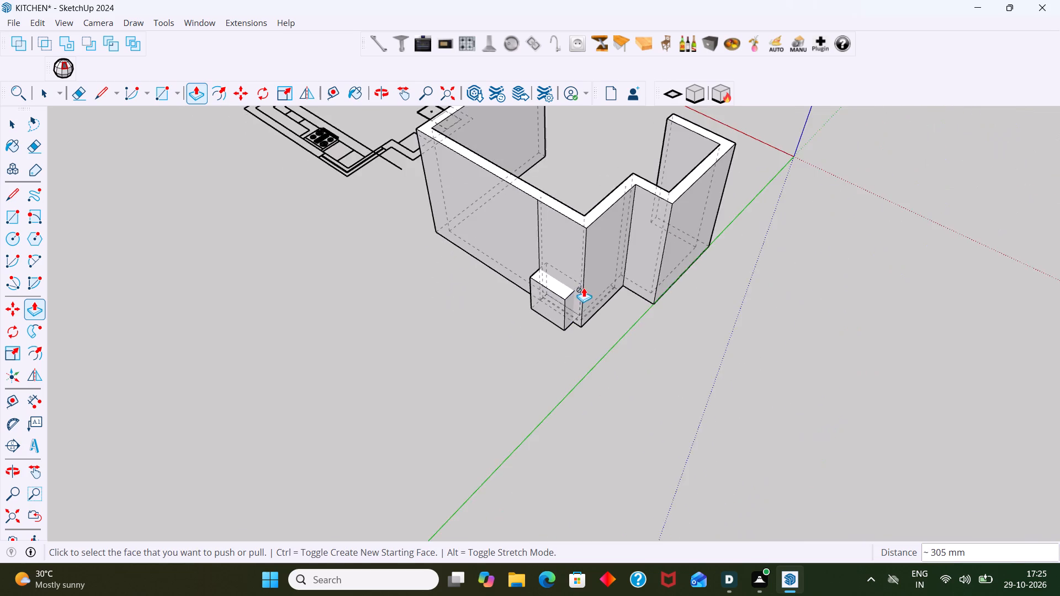
middle_click_drag(590, 281, 136, 313)
scroll(539, 249, "up", 4)
middle_click_drag(526, 239, 401, 268)
scroll(427, 240, "up", 3)
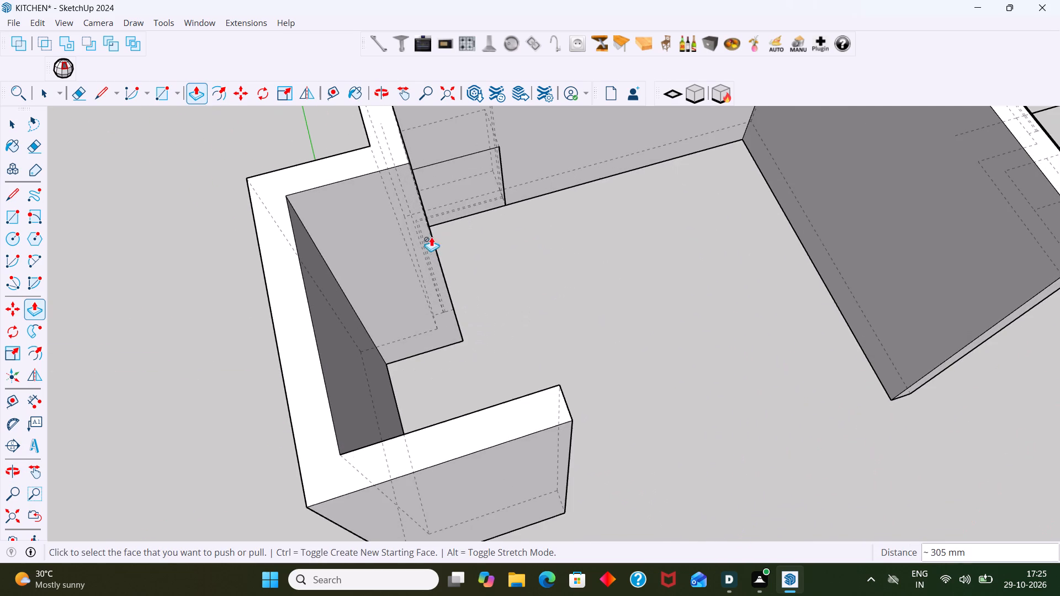
scroll(431, 237, "up", 1)
double_click(455, 200)
scroll(459, 218, "down", 4)
key("space")
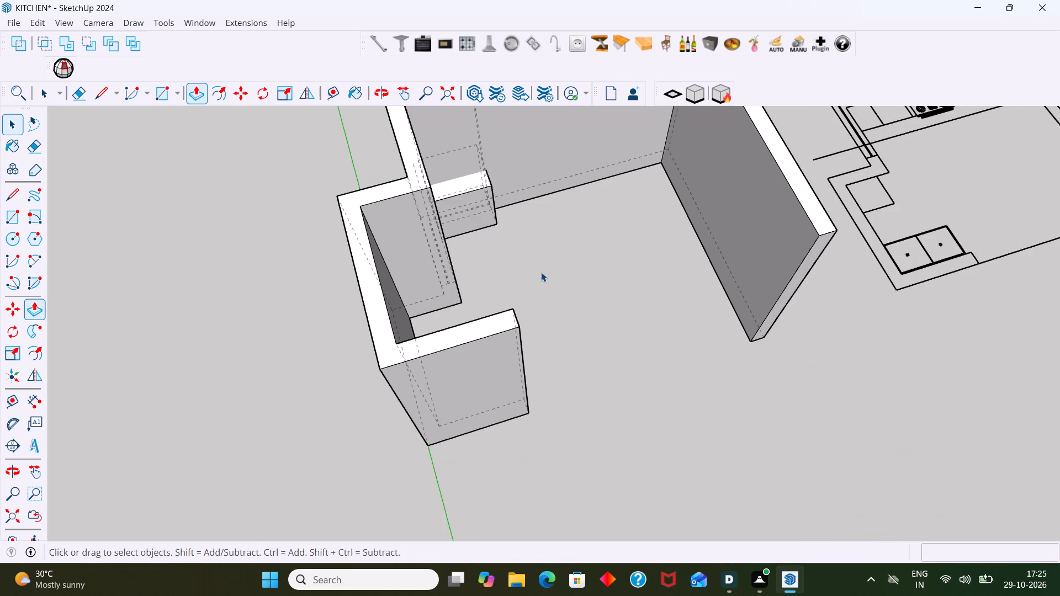
Select all the connected geometry of the projecting block and make it a group.
left_click(543, 271)
double_click(473, 200)
double_click(471, 200)
double_click(471, 200)
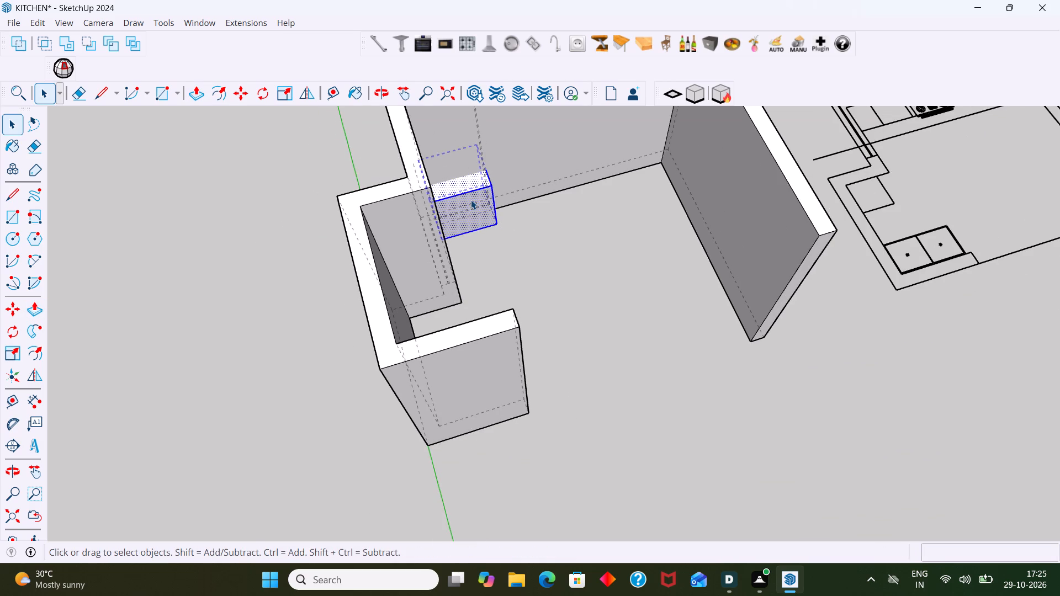
scroll(471, 200, "down", 4)
middle_click_drag(467, 202, 1037, 95)
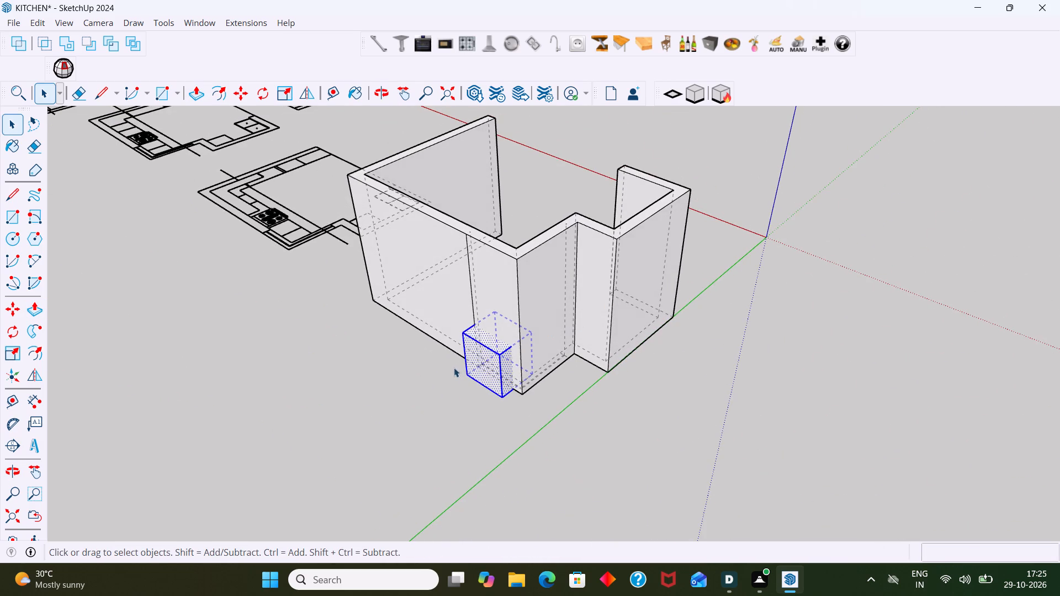
right_click(450, 371)
triple_click(486, 351)
double_click(485, 350)
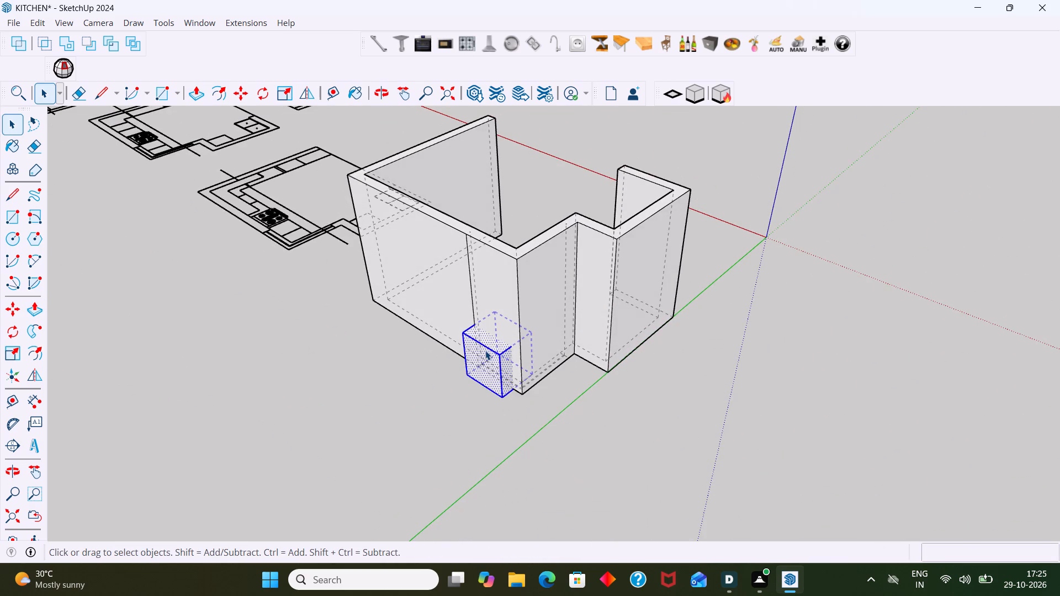
right_click(485, 350)
left_click(531, 136)
left_click(752, 420)
scroll(524, 397, "down", 7)
middle_click_drag(521, 394, 593, 382)
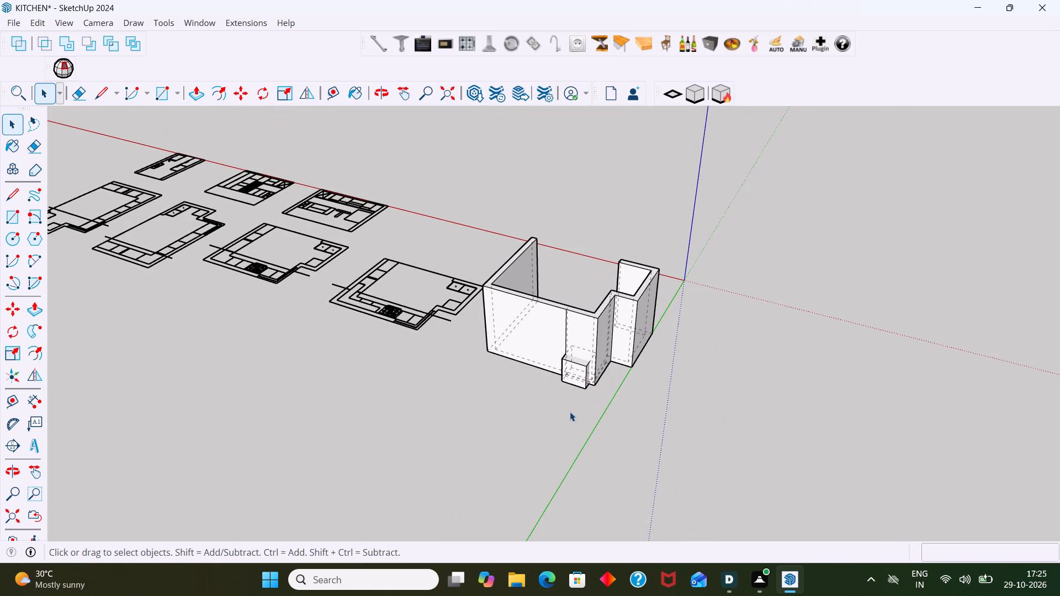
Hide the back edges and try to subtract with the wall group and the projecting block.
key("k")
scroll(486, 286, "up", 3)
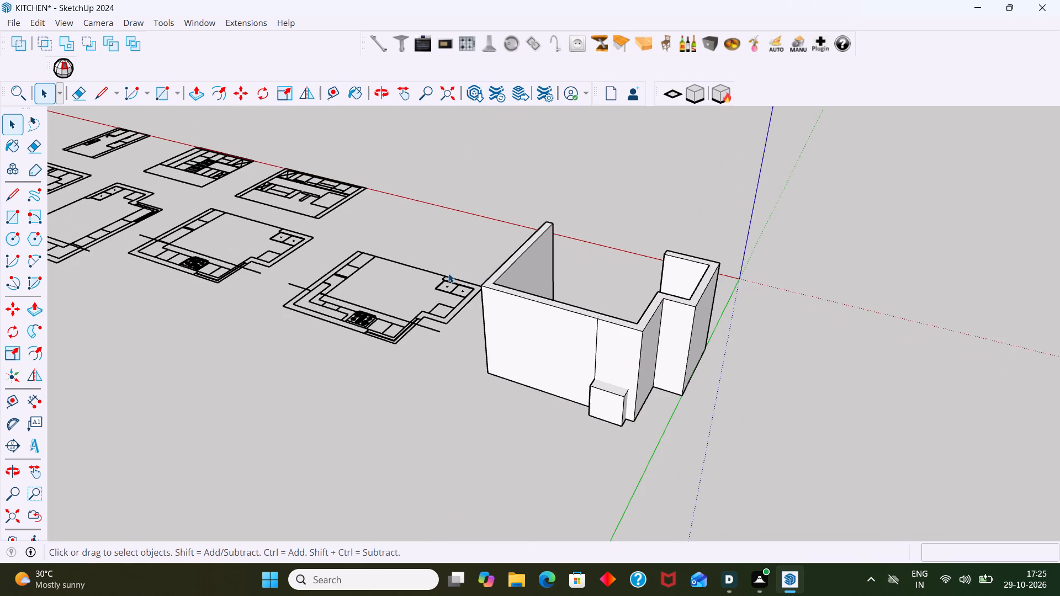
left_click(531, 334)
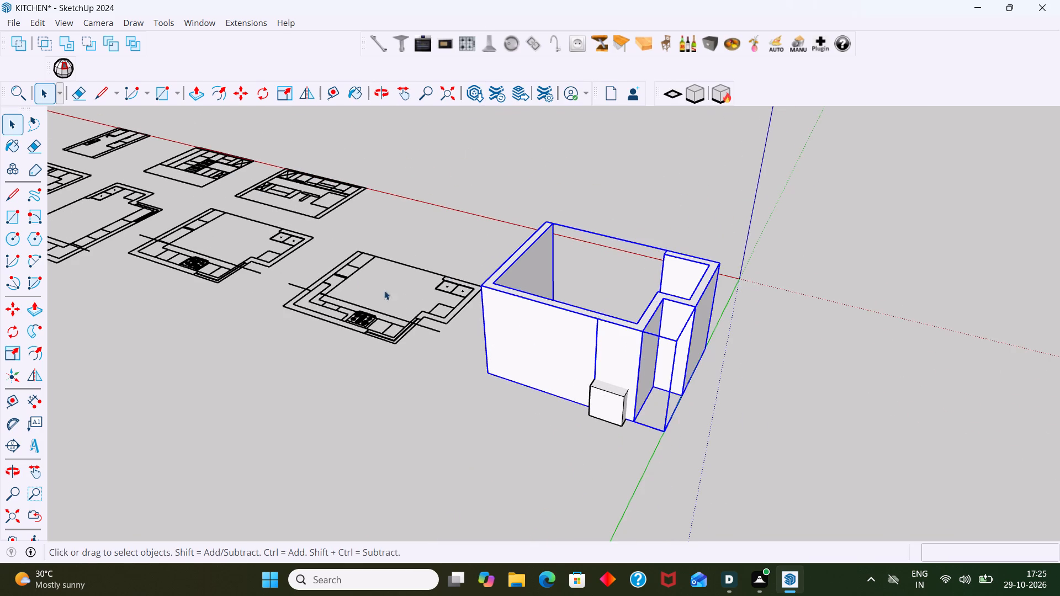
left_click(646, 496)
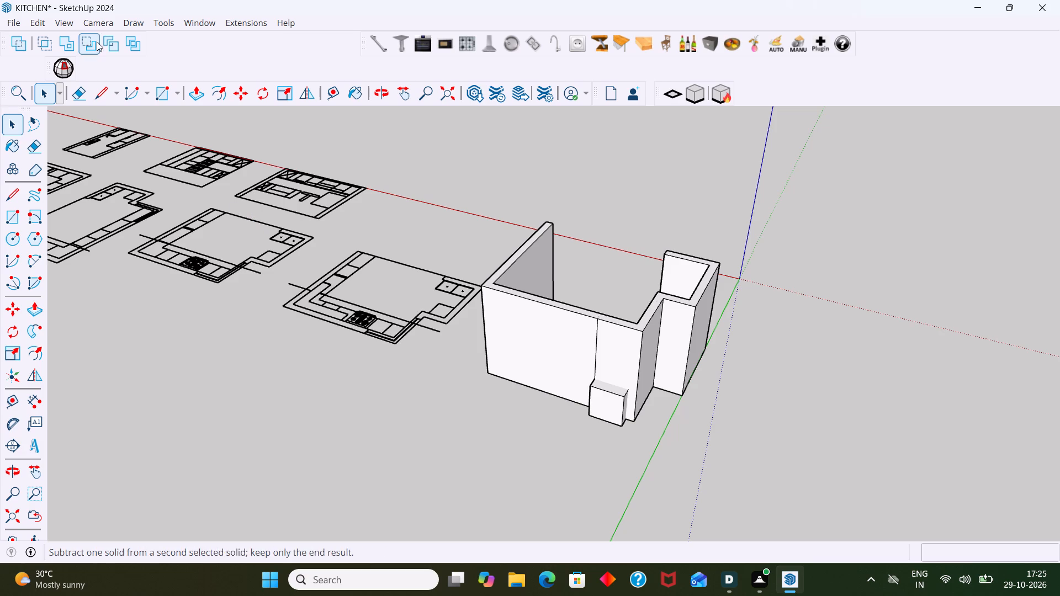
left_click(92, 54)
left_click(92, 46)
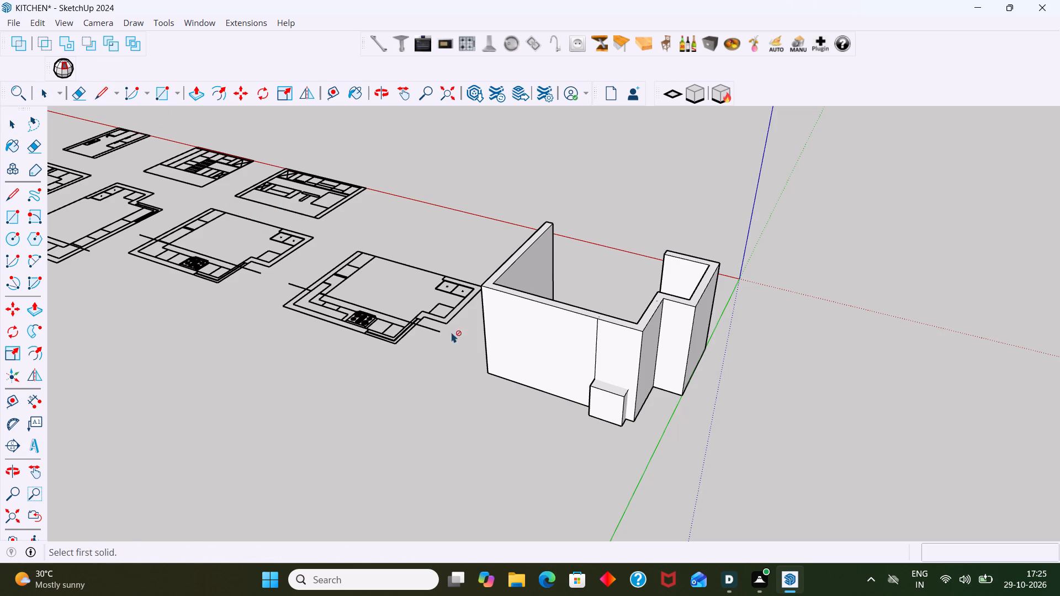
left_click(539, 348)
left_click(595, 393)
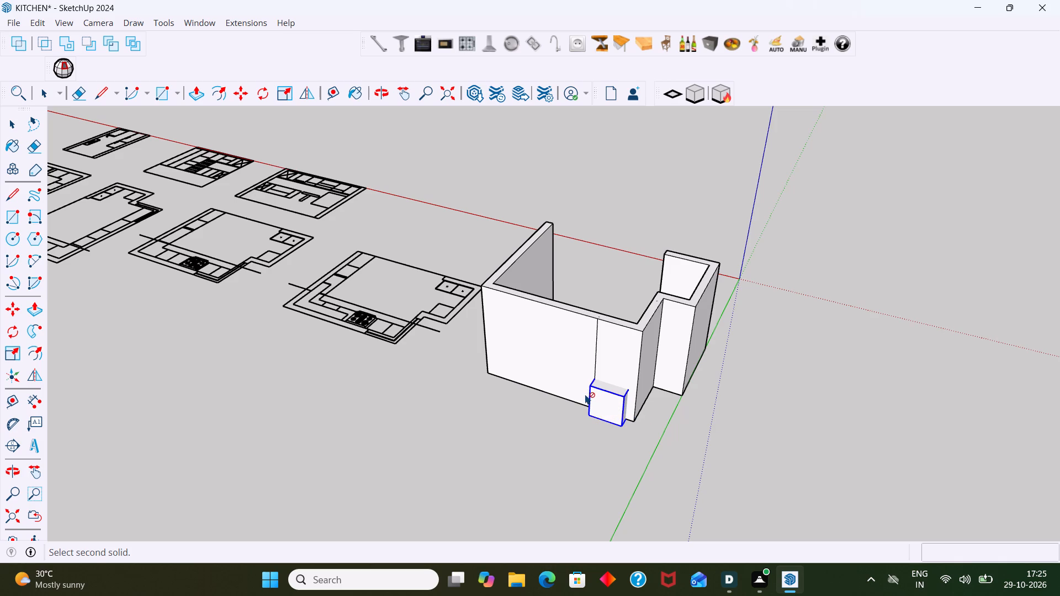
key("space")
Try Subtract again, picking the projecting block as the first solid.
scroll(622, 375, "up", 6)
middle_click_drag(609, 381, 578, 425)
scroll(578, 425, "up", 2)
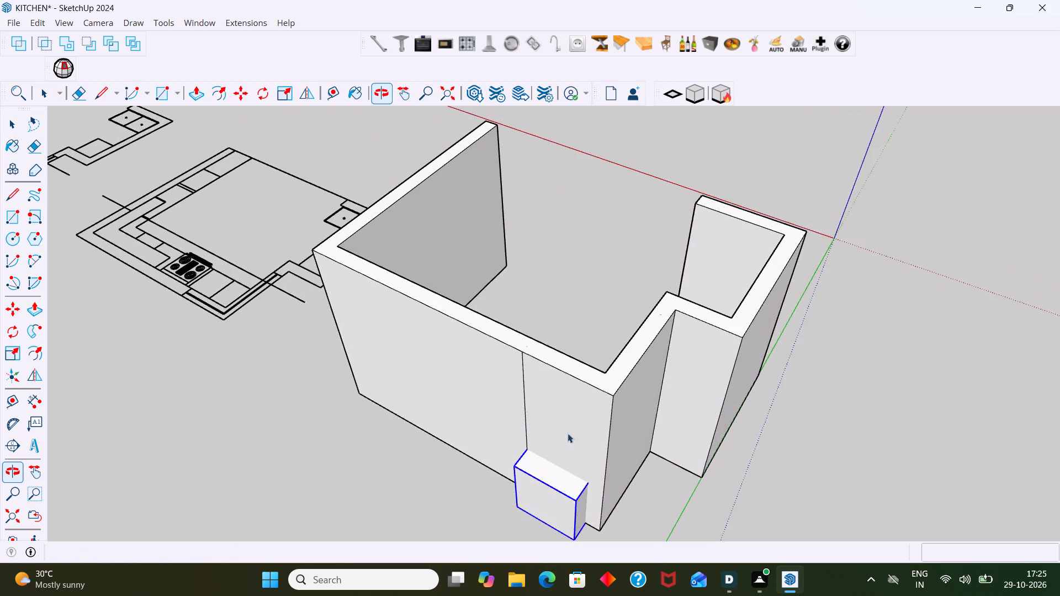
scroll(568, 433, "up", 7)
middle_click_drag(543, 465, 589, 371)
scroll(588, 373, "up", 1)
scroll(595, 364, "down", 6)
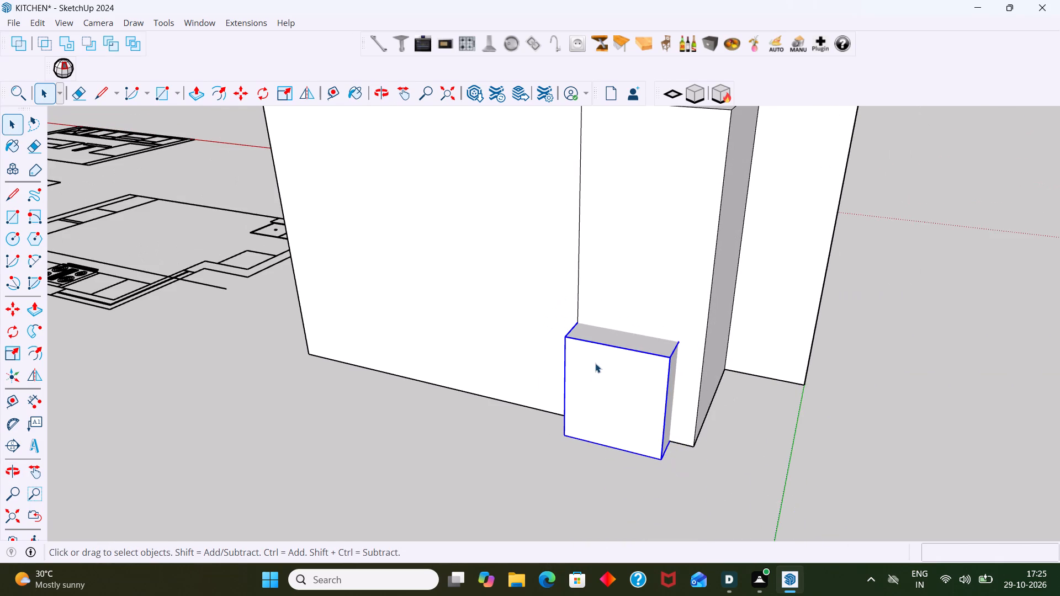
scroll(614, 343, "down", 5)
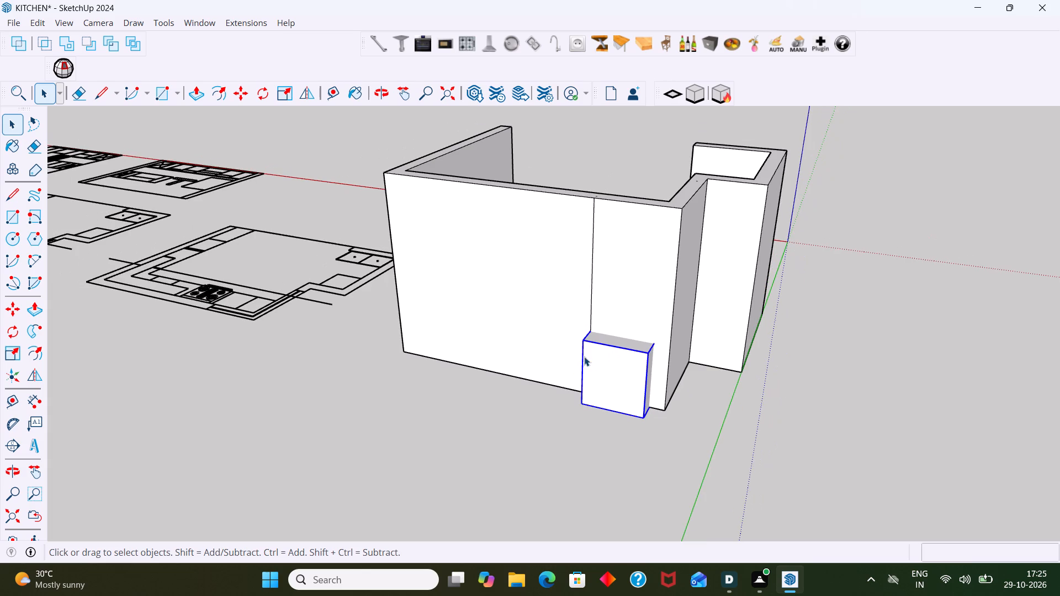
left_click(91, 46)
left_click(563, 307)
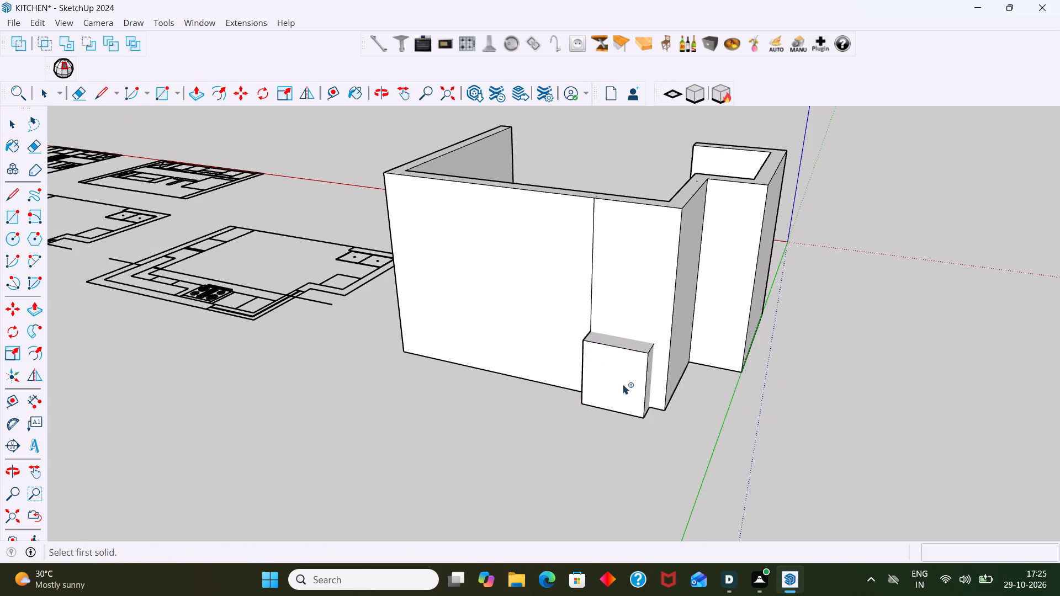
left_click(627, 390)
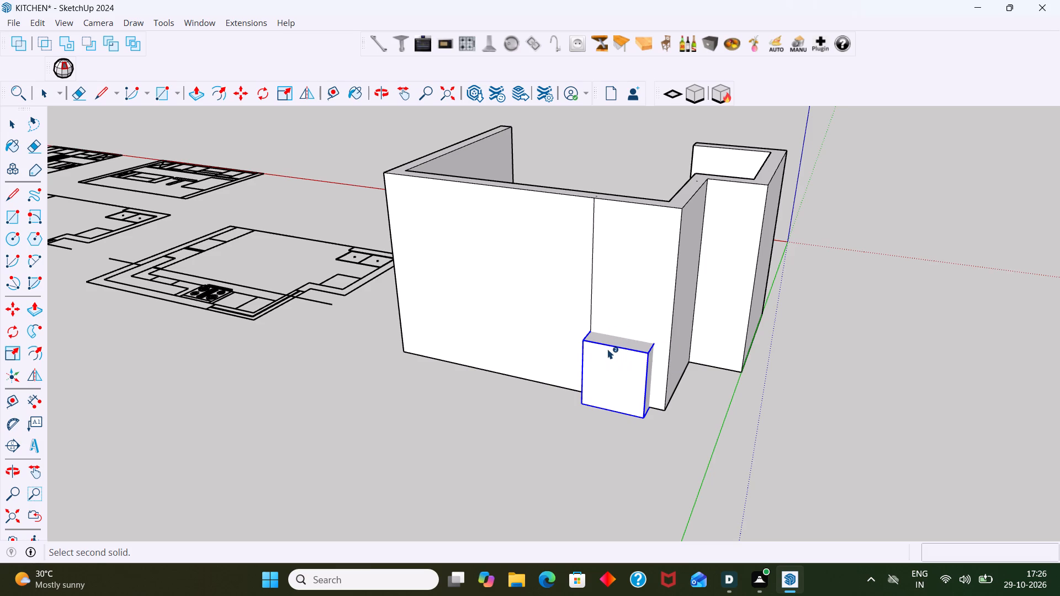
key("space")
Examine the wall group and the projecting block, selecting each in turn to see how they meet.
left_click(591, 316)
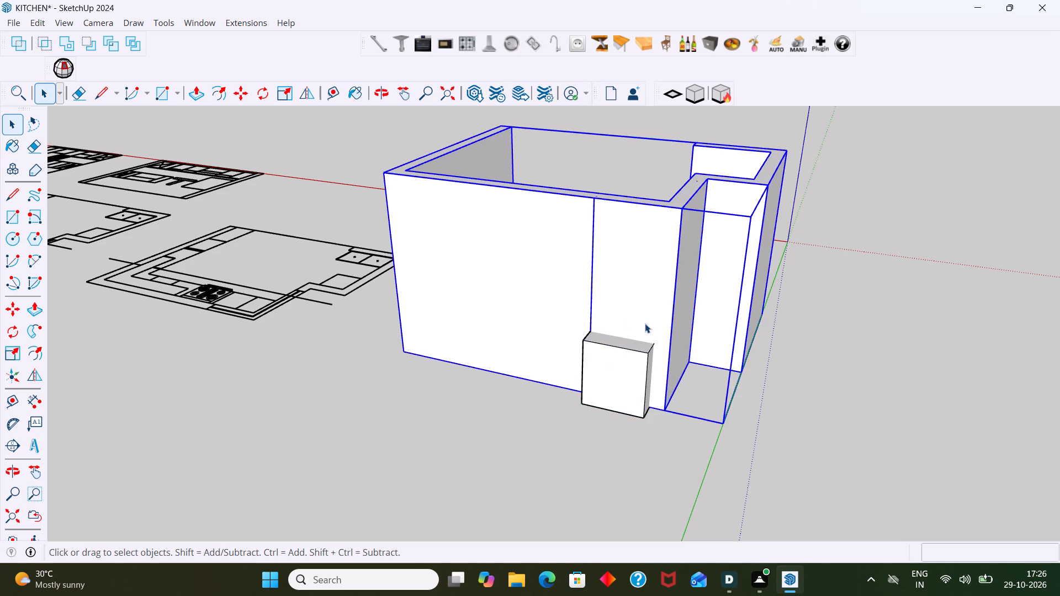
scroll(644, 324, "down", 3)
scroll(689, 355, "down", 3)
middle_click_drag(698, 371, 547, 408)
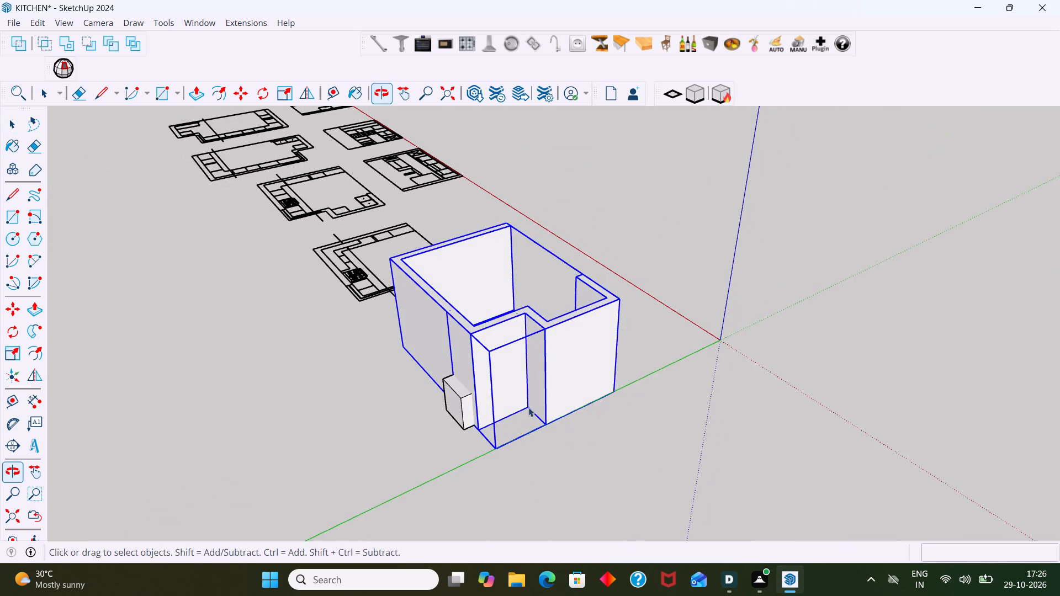
scroll(467, 403, "up", 3)
left_click(686, 397)
left_click(464, 352)
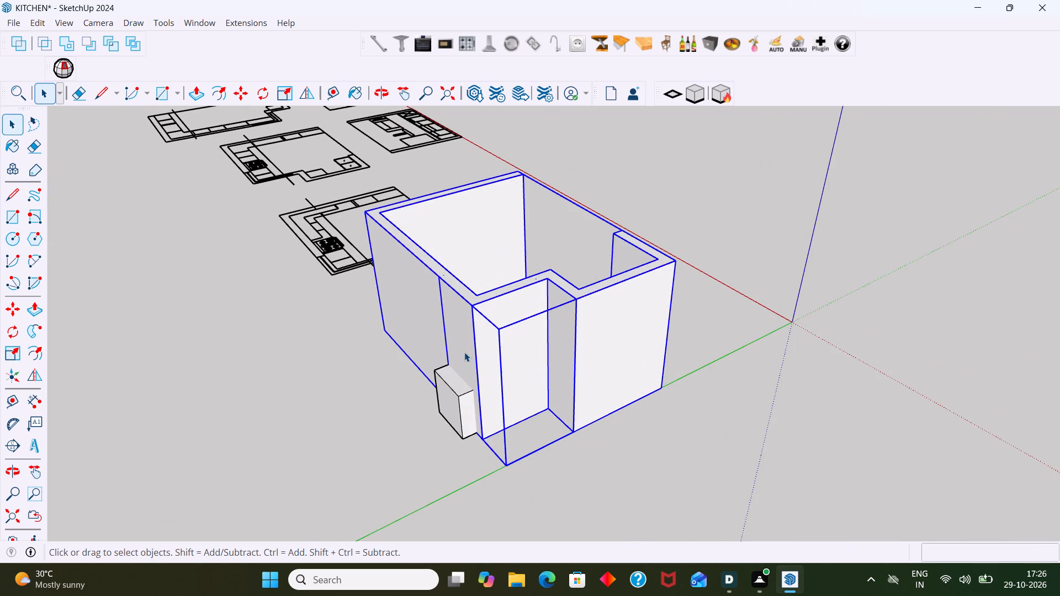
left_click(448, 384)
left_click(492, 349)
left_click(458, 386)
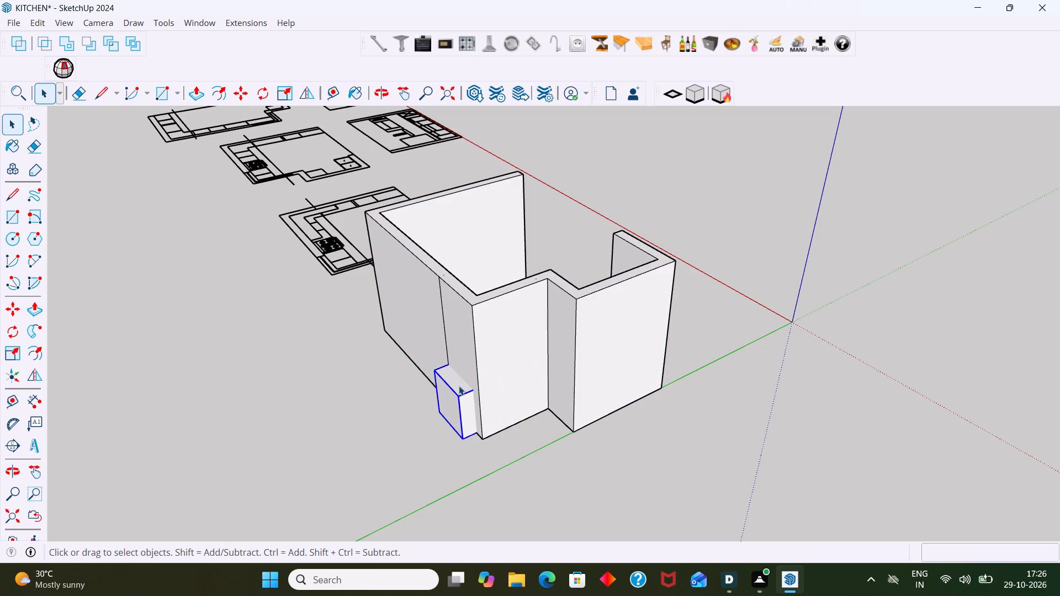
left_click(485, 372)
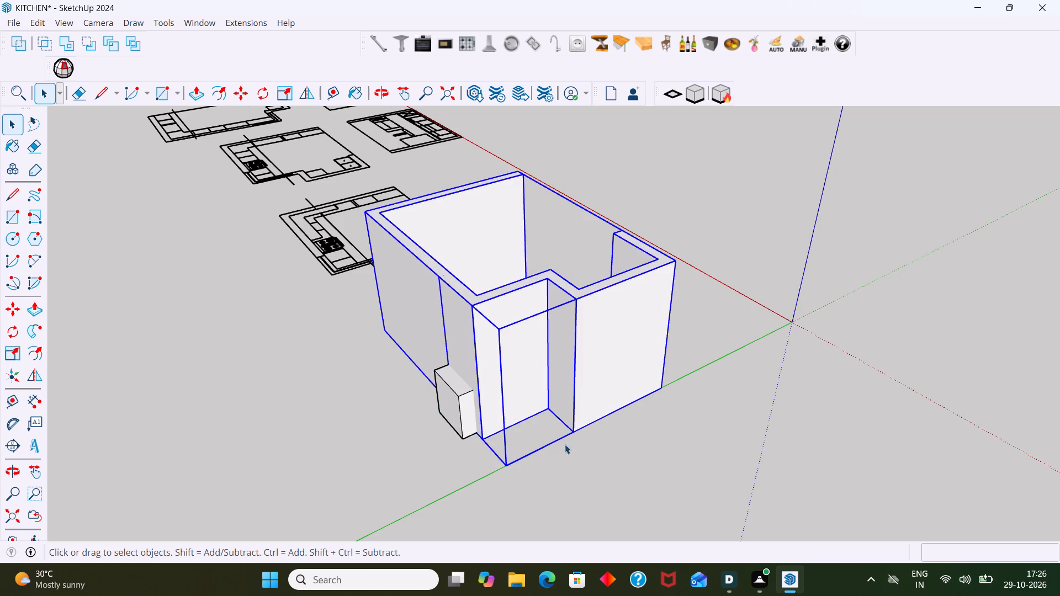
left_click(570, 459)
scroll(501, 386, "down", 2)
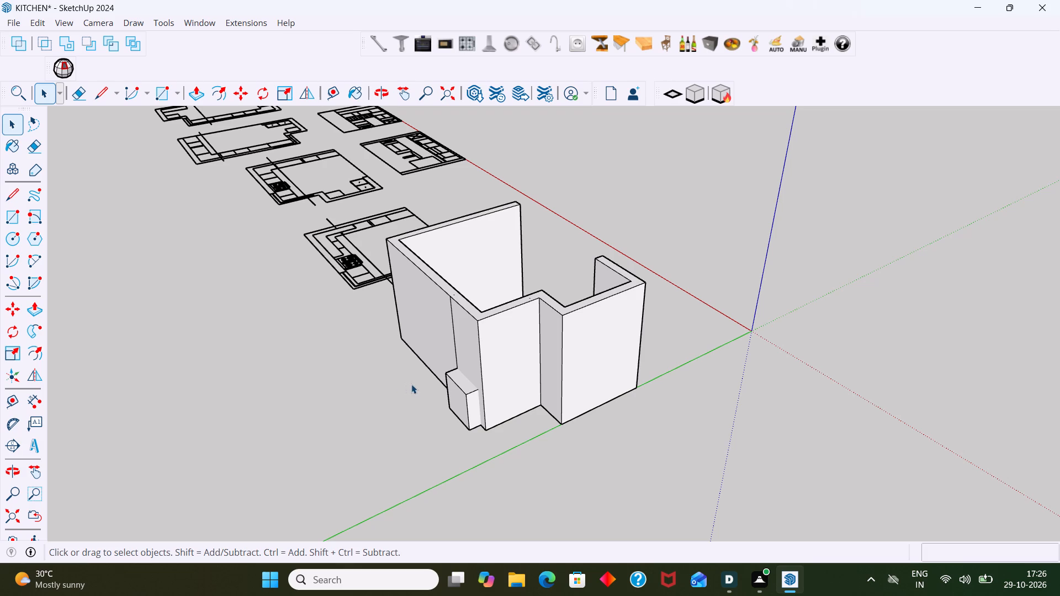
scroll(412, 384, "down", 2)
middle_click_drag(443, 384, 525, 373)
scroll(568, 353, "up", 11)
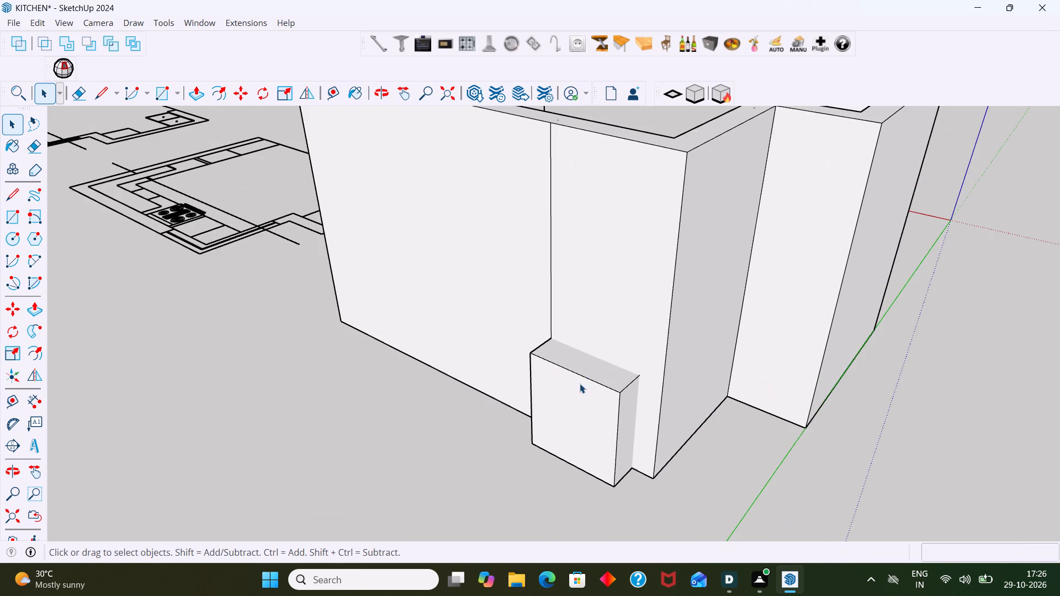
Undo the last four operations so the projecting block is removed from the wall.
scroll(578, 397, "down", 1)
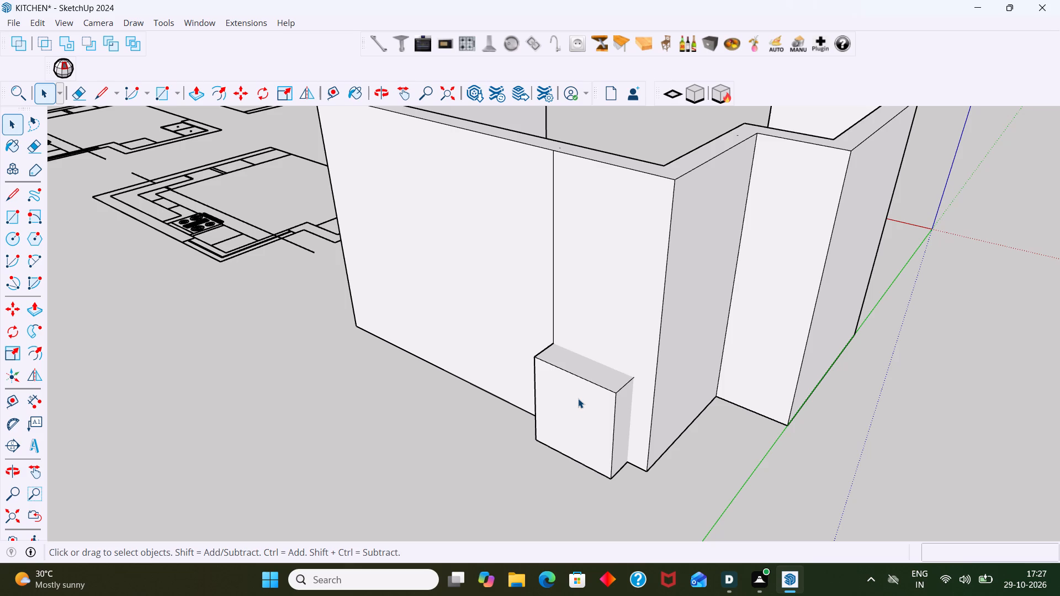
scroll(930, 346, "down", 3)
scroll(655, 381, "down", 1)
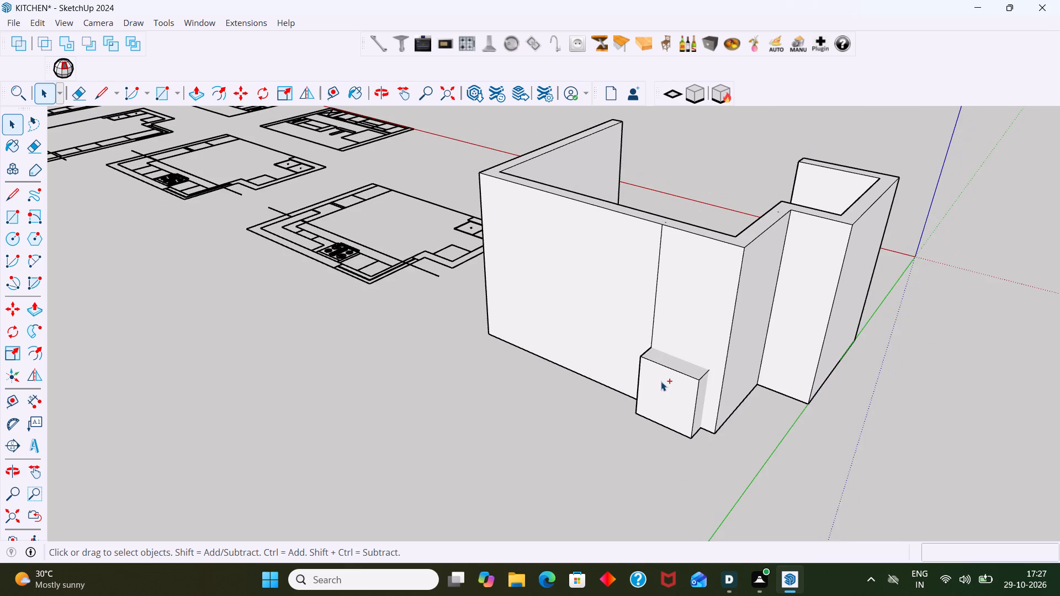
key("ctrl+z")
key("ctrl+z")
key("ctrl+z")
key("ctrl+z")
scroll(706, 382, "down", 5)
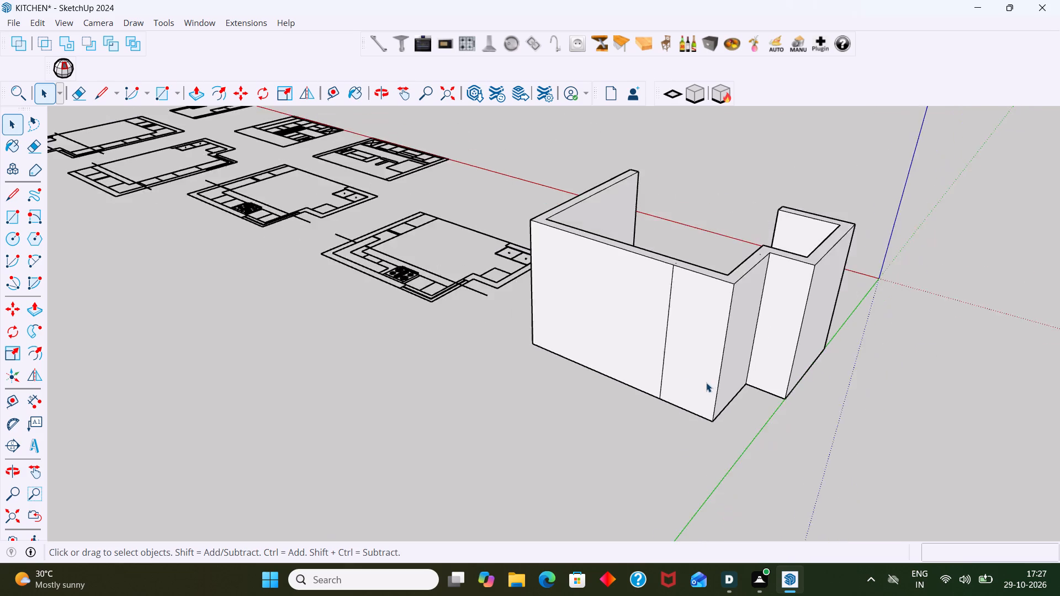
Inside the wall group, delete the vertical seam edge on the long wall's outer face.
scroll(706, 382, "down", 3)
middle_click_drag(727, 361, 620, 372)
scroll(557, 374, "up", 4)
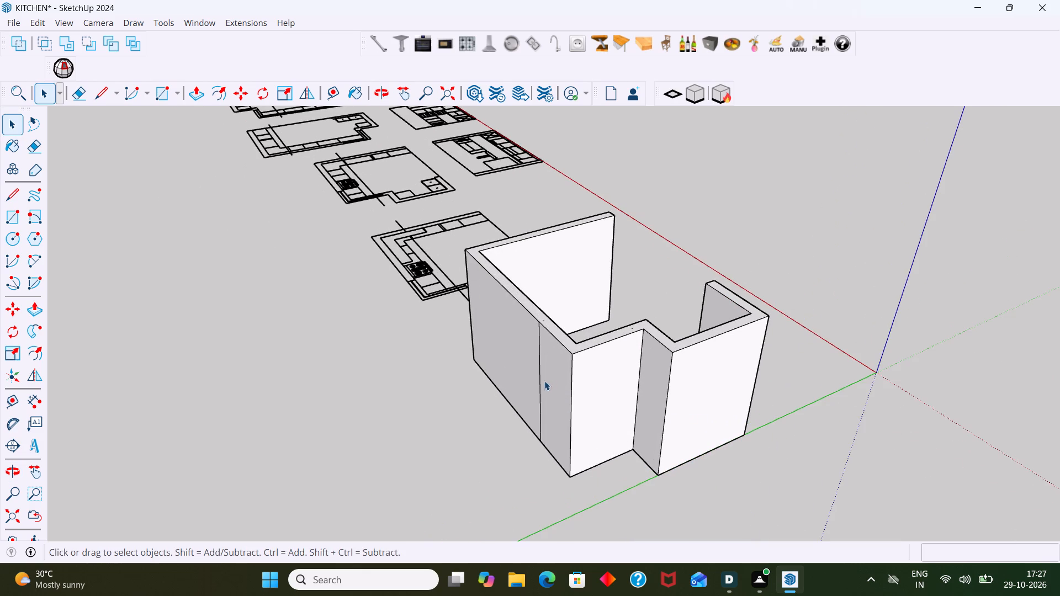
left_click(540, 384)
left_click(802, 498)
scroll(510, 390, "up", 7)
left_click(575, 387)
left_click(575, 390)
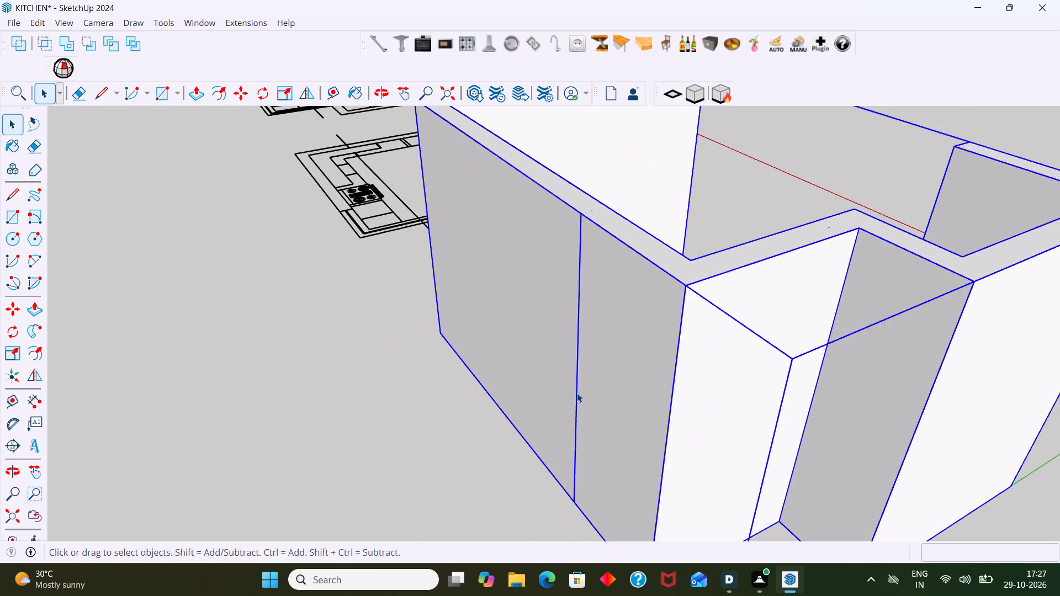
triple_click(577, 393)
triple_click(579, 393)
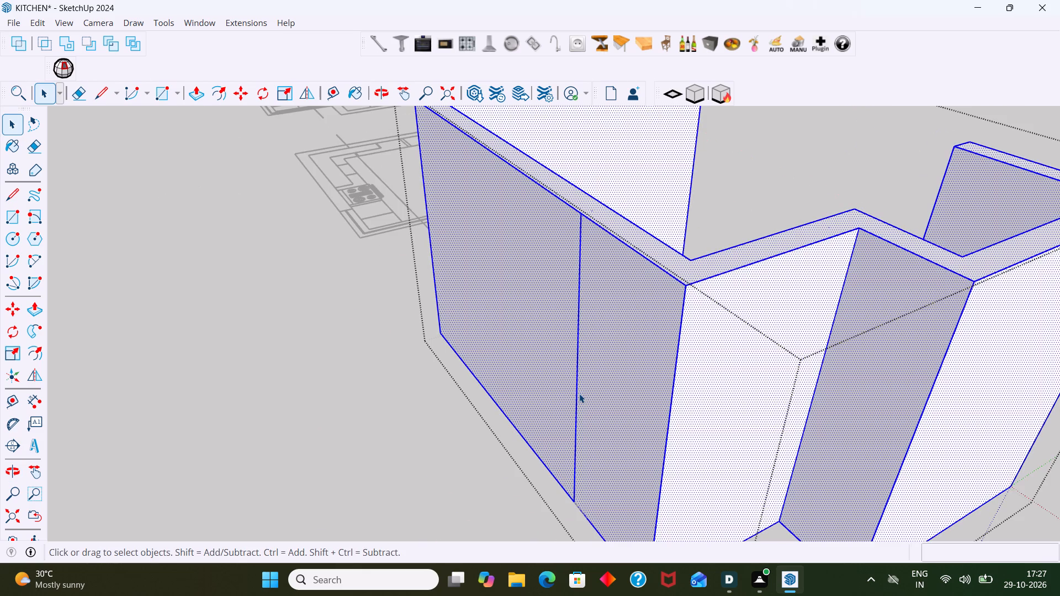
left_click(579, 393)
left_click(575, 394)
scroll(576, 394, "up", 2)
key("Delete")
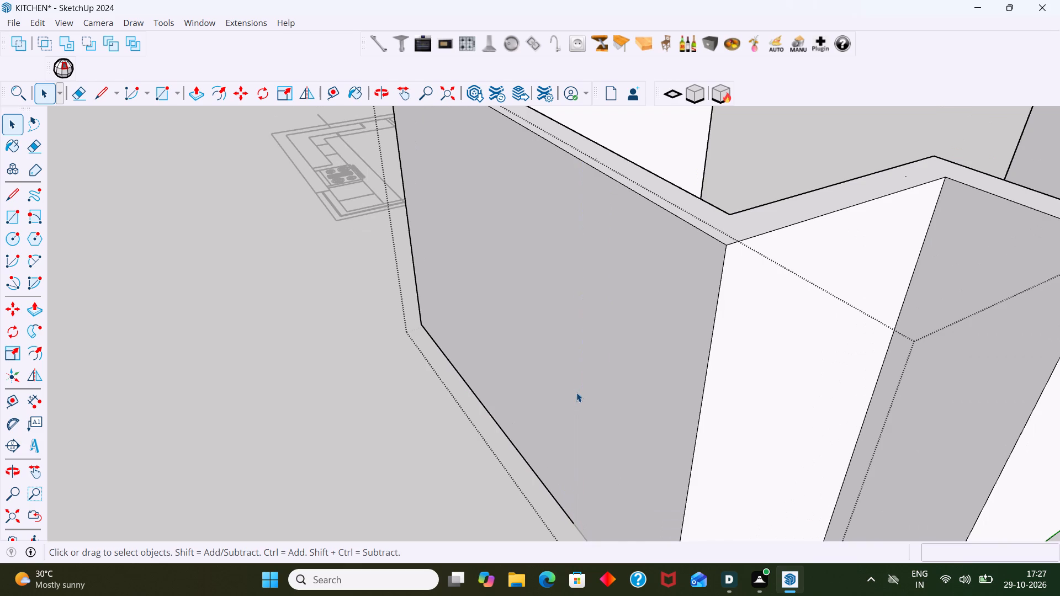
scroll(576, 392, "down", 6)
left_click(946, 537)
scroll(941, 466, "down", 2)
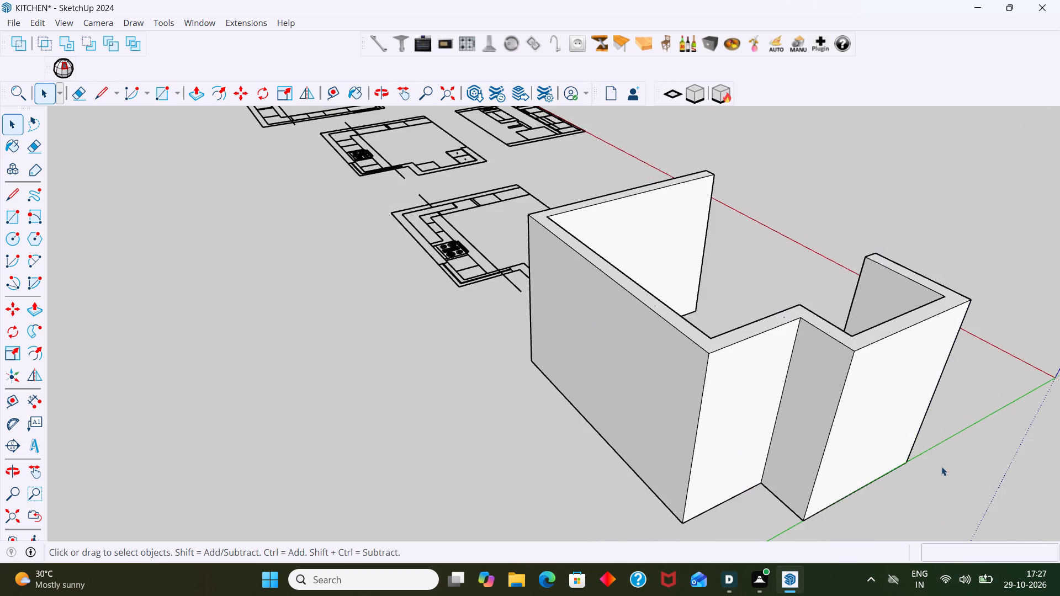
Examine the wall group from its opposite and inner sides.
middle_click_drag(897, 434, 570, 348)
scroll(570, 346, "down", 3)
left_click(498, 356)
middle_click_drag(499, 350, 563, 457)
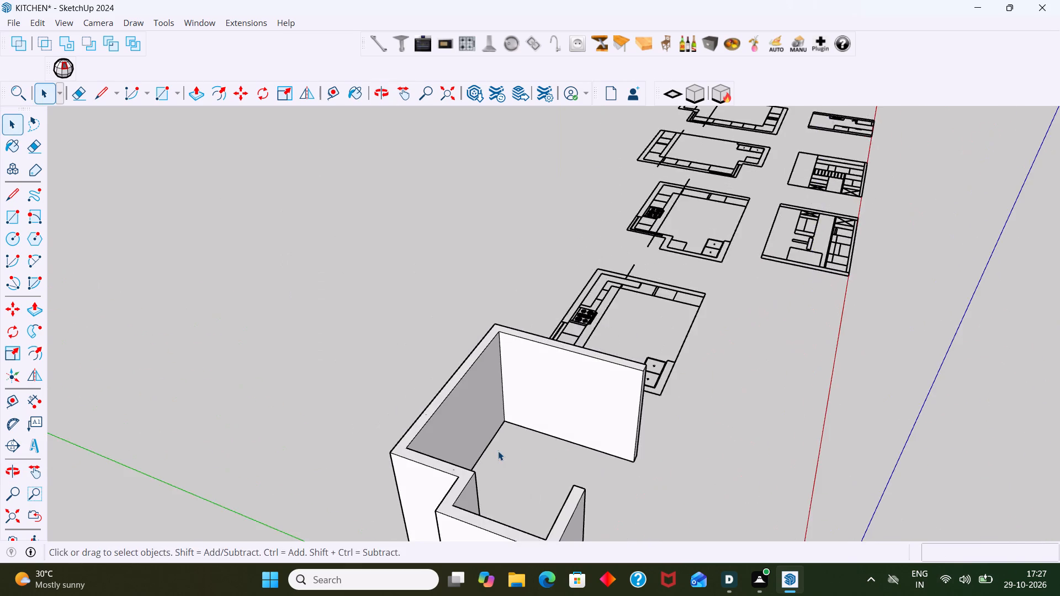
scroll(498, 451, "up", 3)
middle_click_drag(495, 450, 443, 384)
left_click(407, 389)
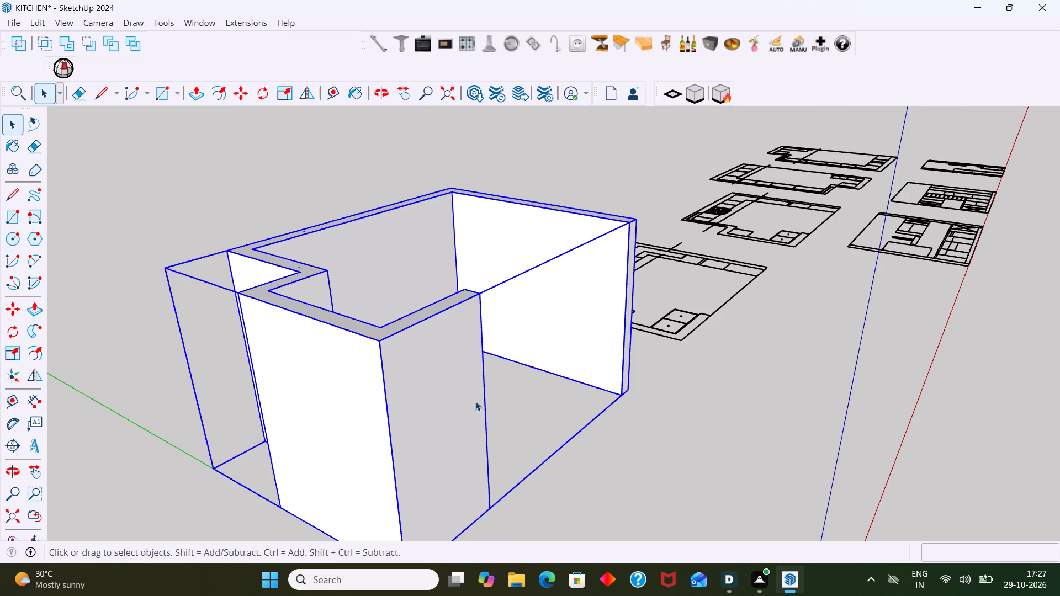
scroll(475, 402, "down", 2)
left_click(635, 487)
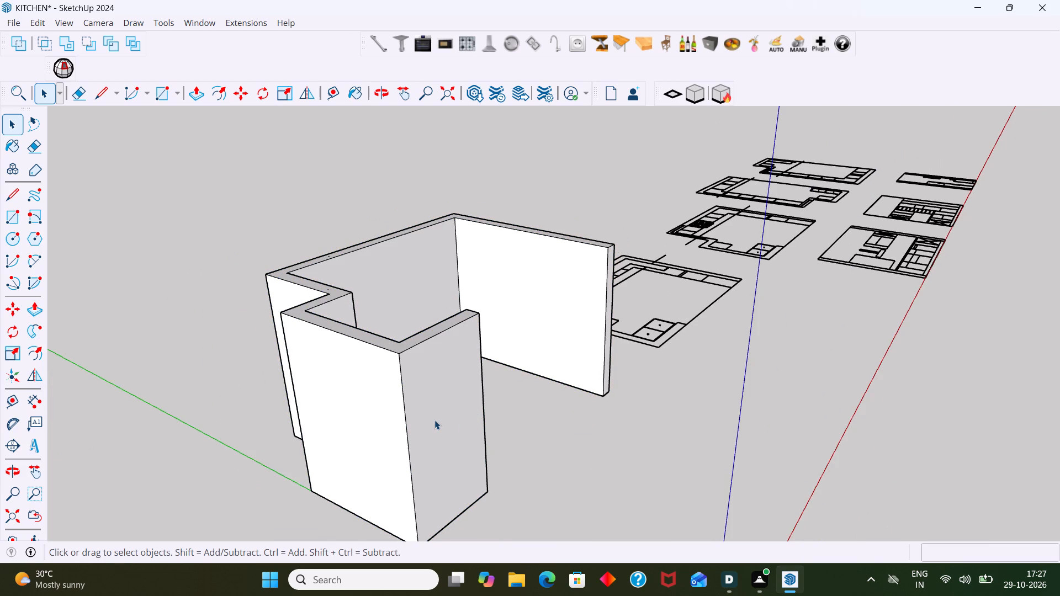
left_click(434, 419)
left_click(628, 512)
scroll(377, 382, "down", 4)
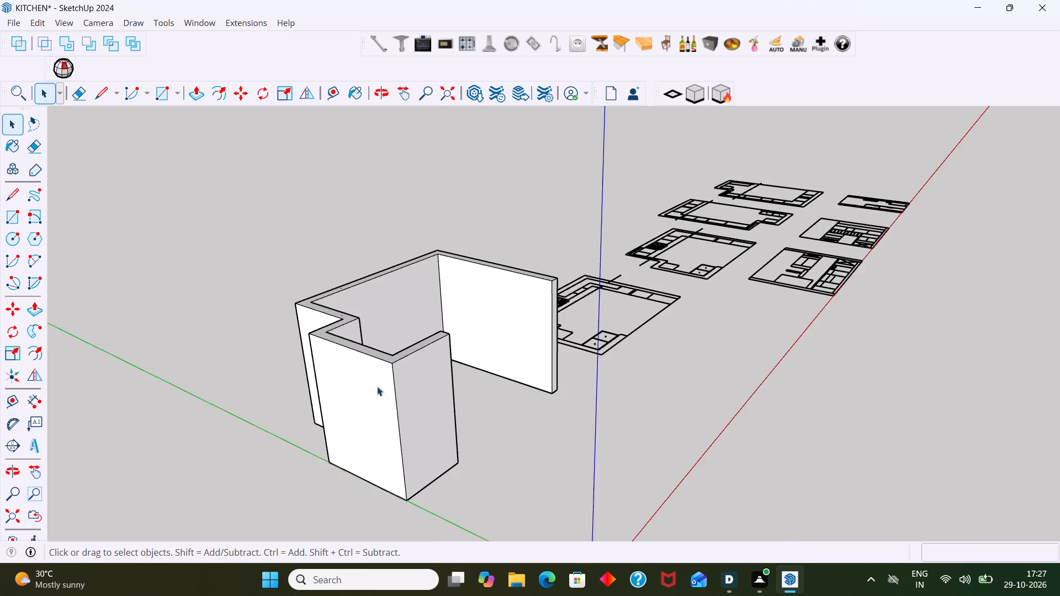
middle_click_drag(373, 390, 693, 463)
scroll(706, 464, "up", 3)
middle_click_drag(749, 489, 741, 455)
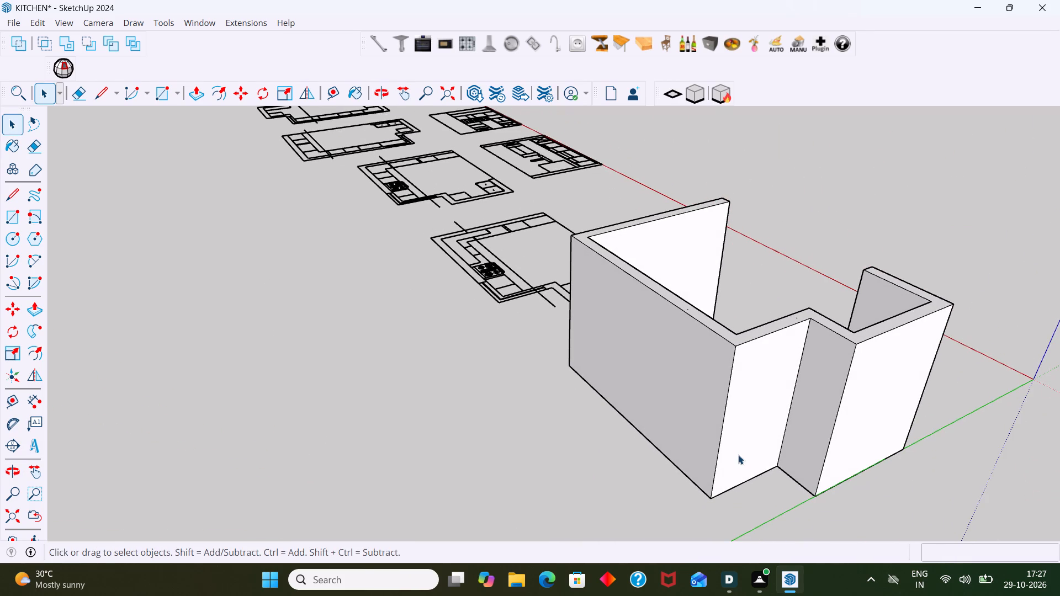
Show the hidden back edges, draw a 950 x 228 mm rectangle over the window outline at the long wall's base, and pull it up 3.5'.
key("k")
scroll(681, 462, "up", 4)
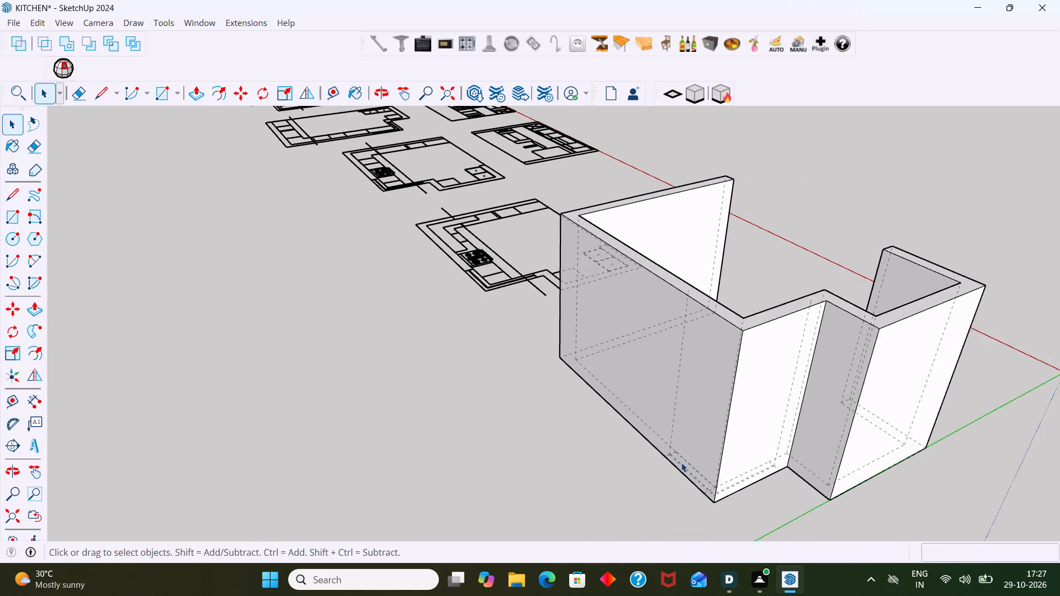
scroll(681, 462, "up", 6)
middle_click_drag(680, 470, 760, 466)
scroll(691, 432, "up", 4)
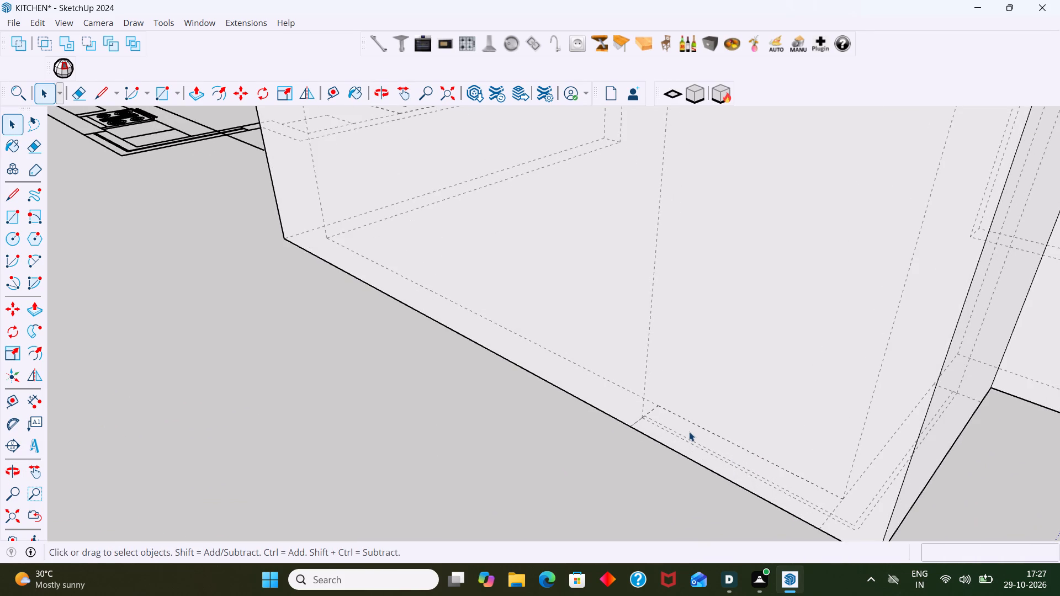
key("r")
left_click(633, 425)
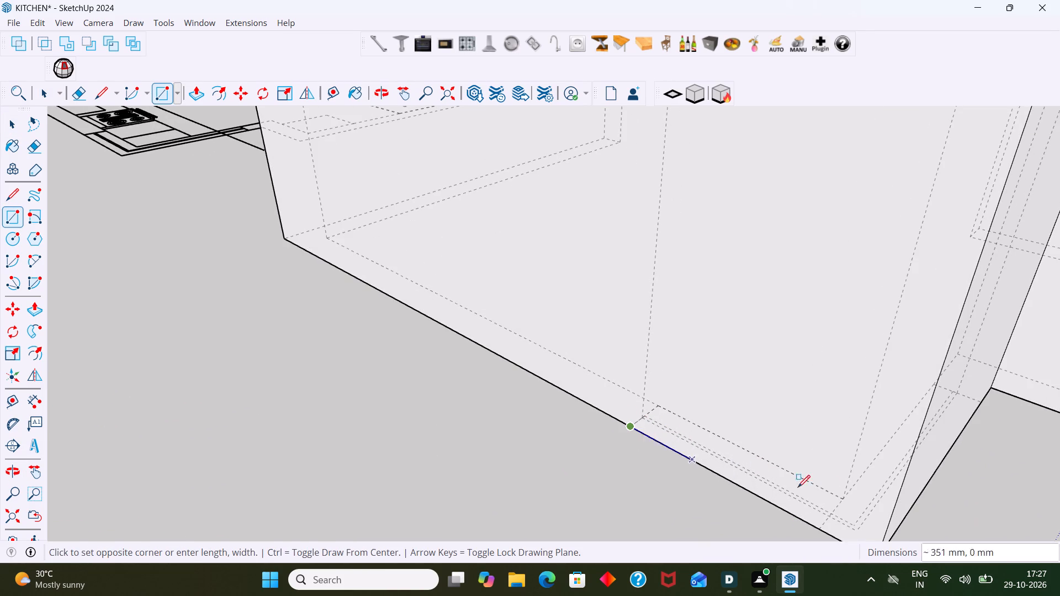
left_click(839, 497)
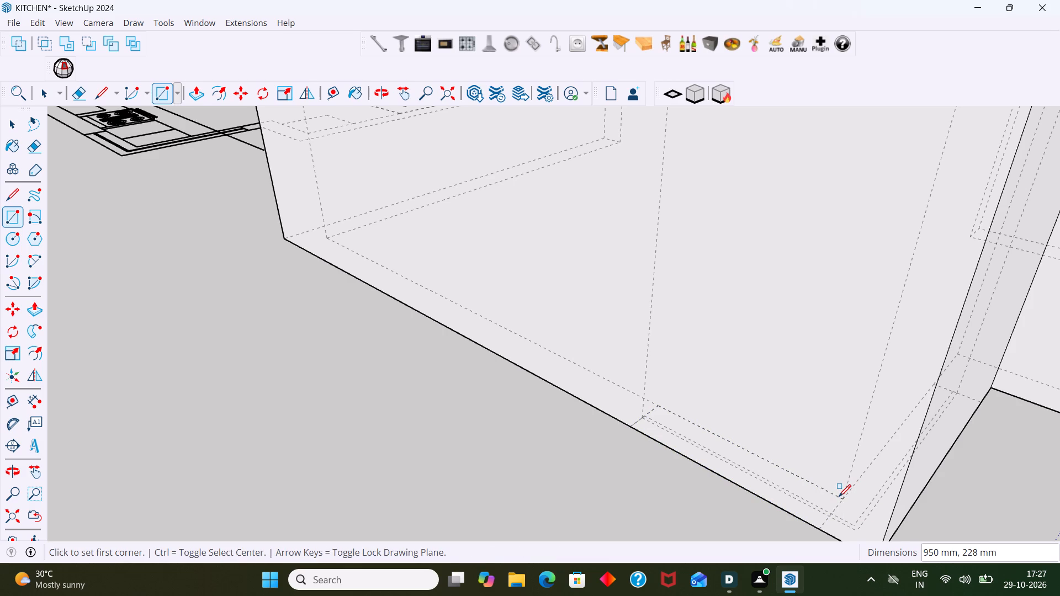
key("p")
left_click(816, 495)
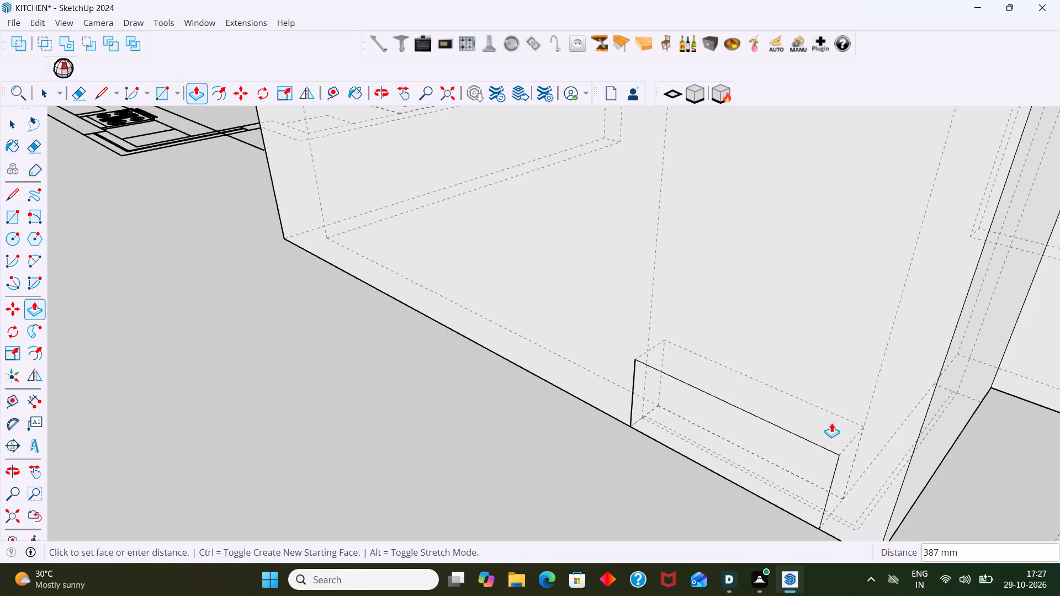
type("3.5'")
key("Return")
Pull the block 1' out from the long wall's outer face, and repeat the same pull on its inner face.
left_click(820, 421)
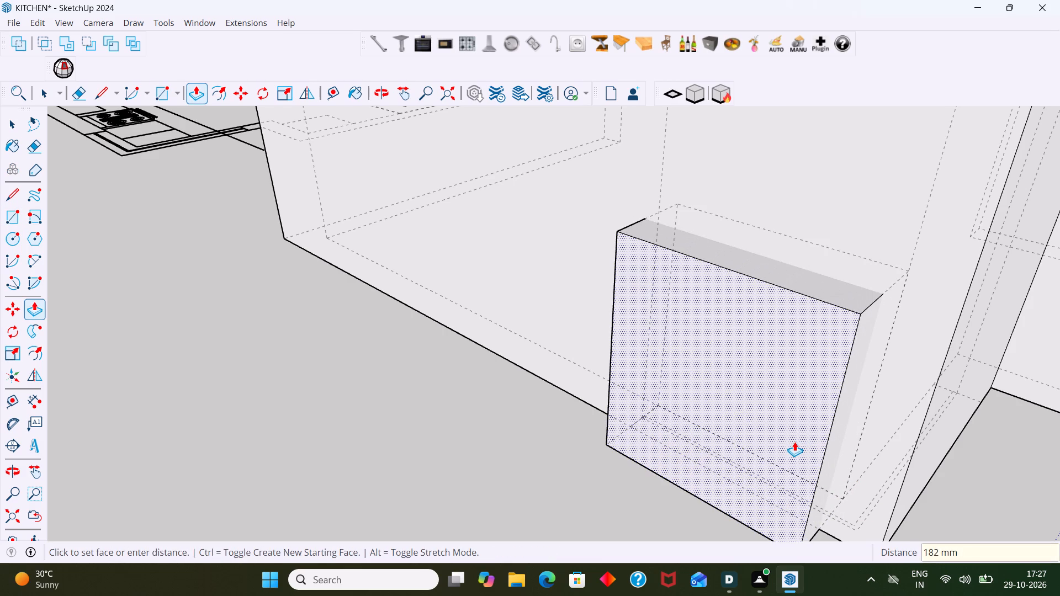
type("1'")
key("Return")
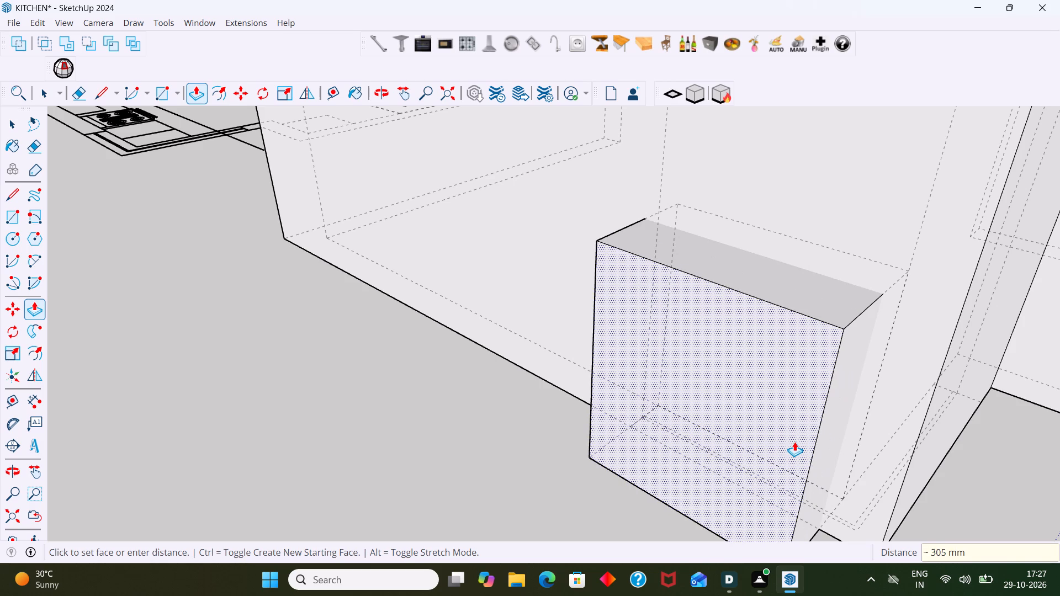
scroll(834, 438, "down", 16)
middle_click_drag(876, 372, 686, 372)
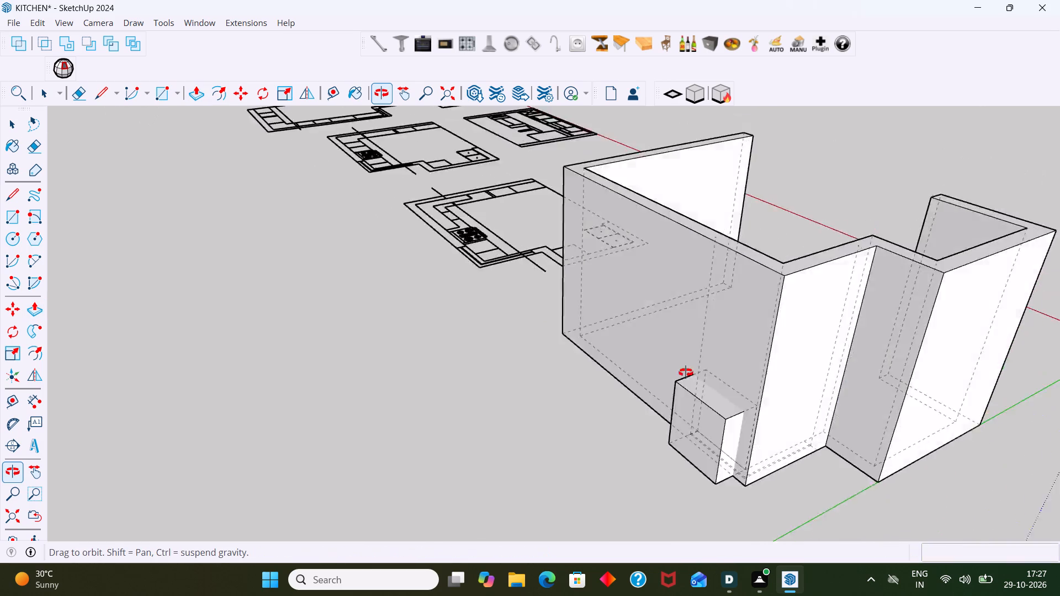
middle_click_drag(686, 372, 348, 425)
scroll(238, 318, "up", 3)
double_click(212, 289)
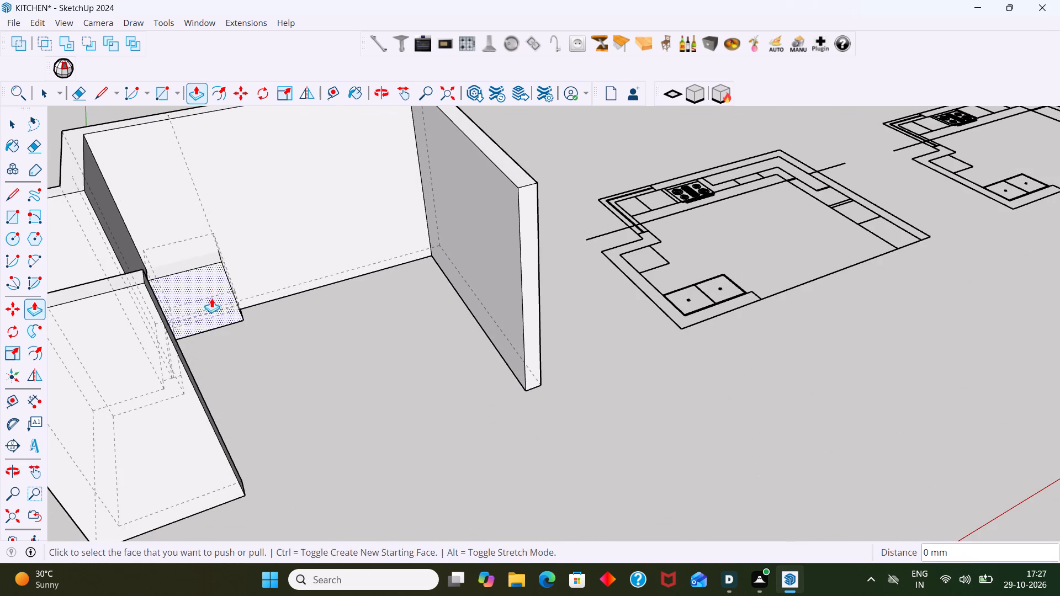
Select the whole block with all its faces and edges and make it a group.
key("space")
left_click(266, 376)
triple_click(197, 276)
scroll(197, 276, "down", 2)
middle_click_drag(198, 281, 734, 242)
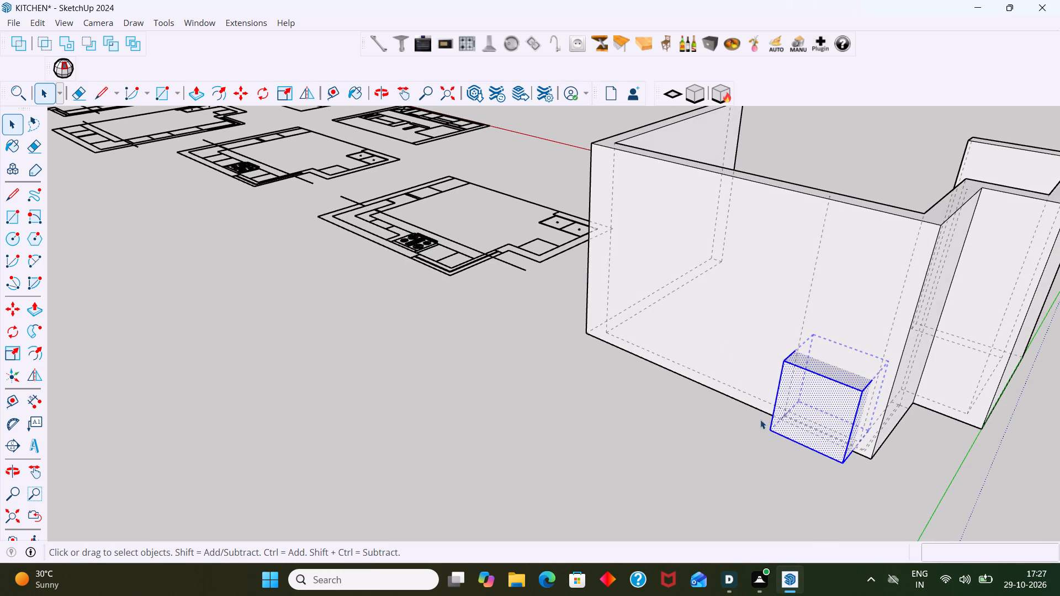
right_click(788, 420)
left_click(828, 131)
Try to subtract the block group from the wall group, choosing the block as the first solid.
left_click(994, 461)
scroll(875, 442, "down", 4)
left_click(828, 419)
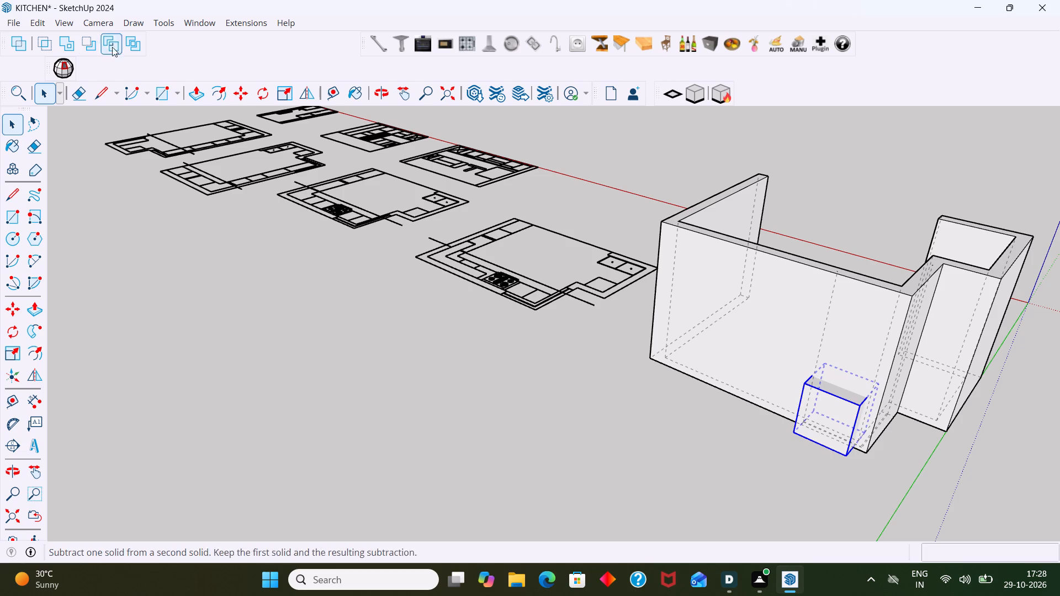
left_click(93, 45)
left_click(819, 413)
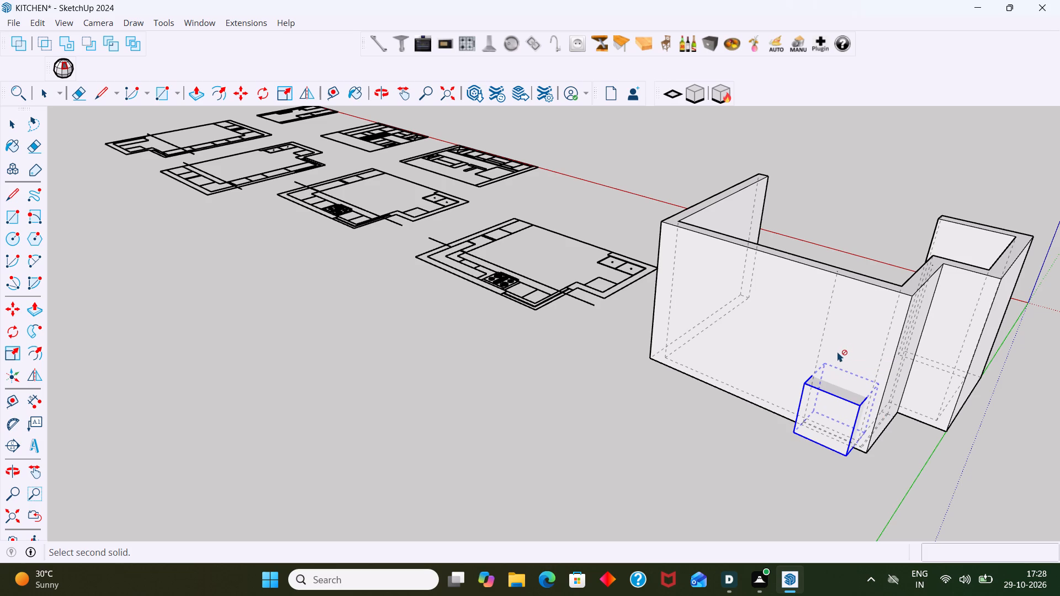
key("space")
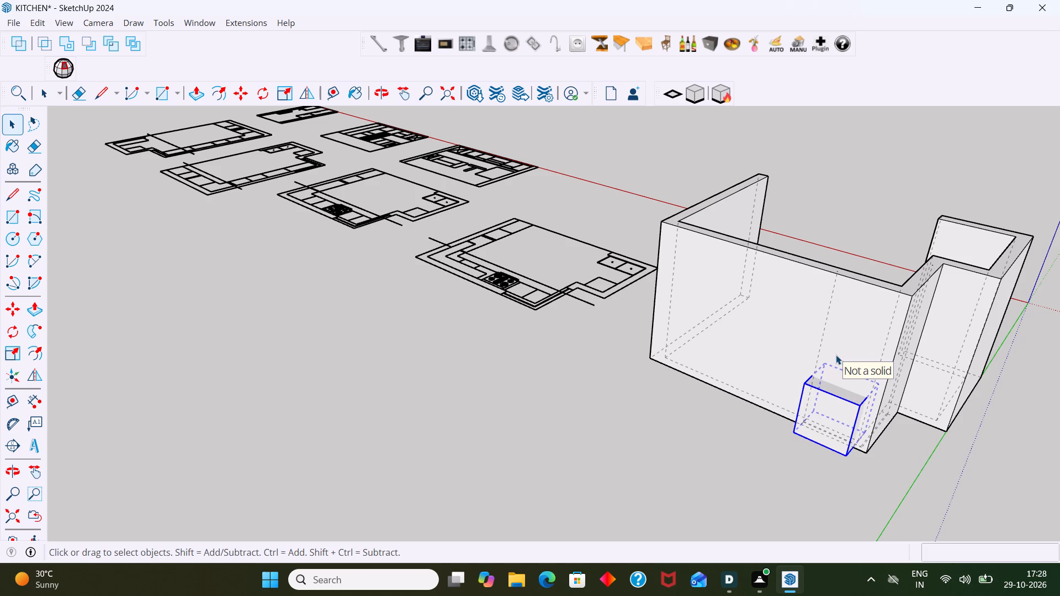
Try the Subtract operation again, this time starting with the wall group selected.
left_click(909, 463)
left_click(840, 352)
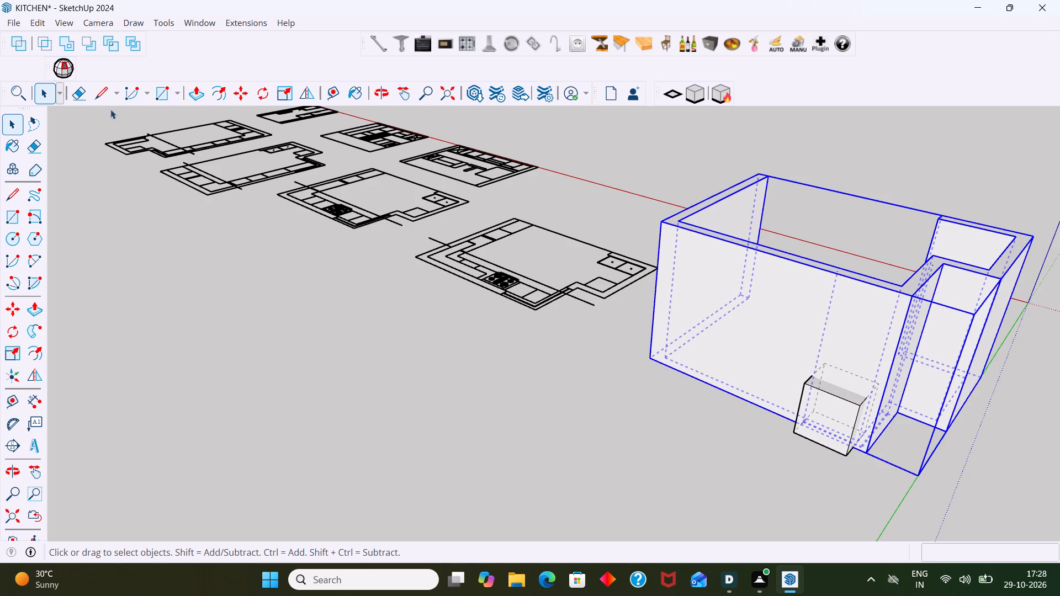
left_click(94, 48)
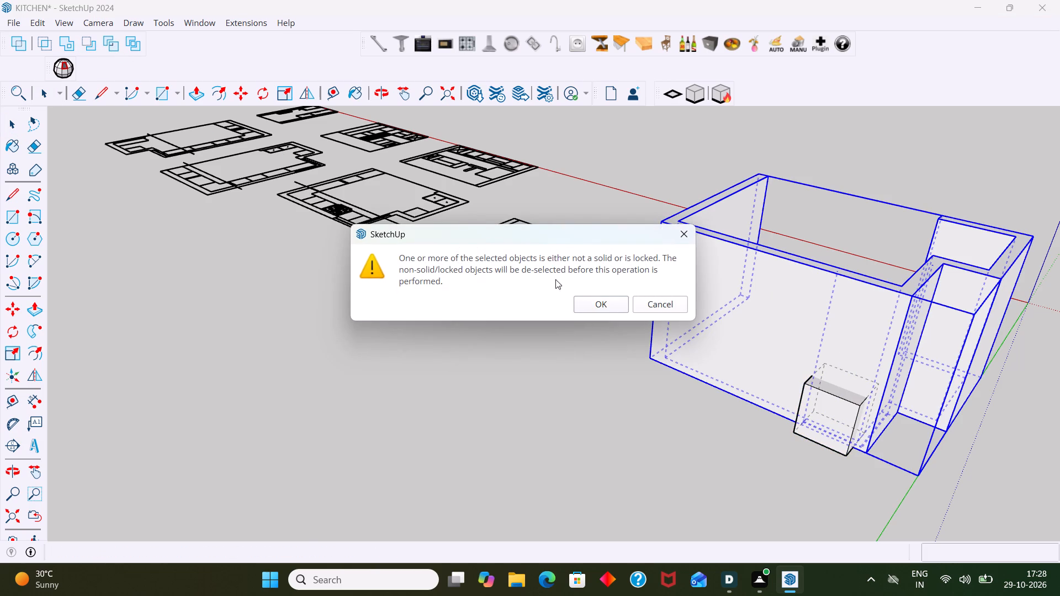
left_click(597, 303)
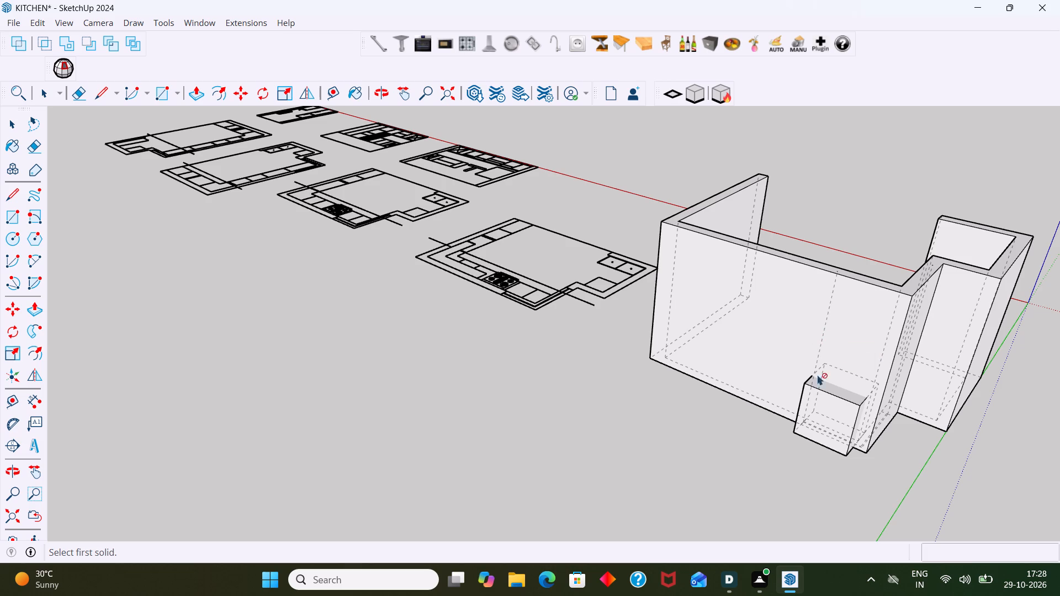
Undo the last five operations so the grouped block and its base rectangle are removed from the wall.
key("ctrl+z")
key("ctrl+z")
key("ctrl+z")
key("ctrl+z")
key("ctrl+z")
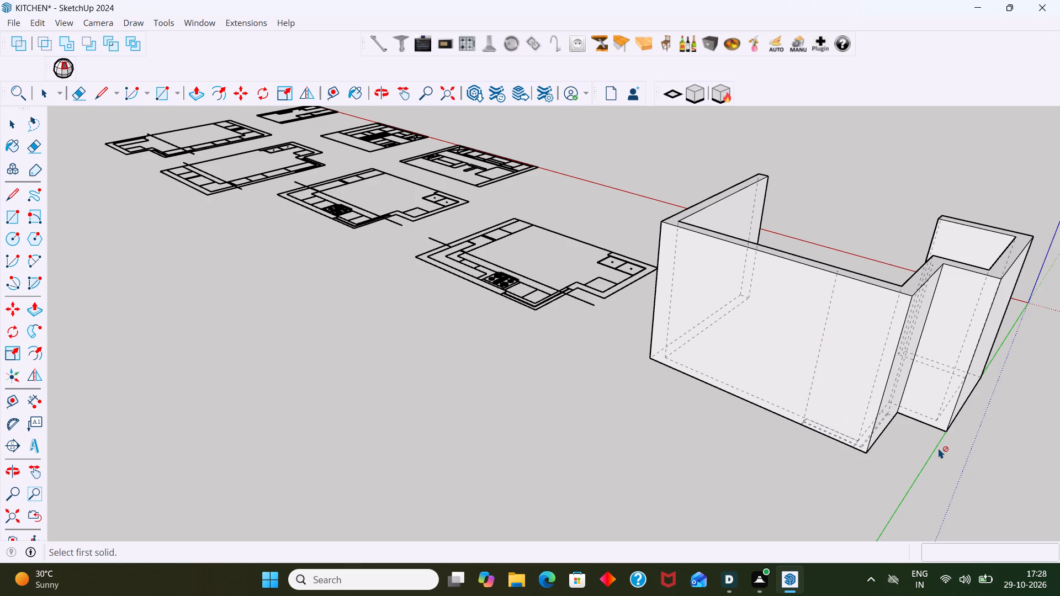
Examine the wall group from its end, outer and inner sides, then with hidden back edges shown around the window outline at the base.
scroll(940, 449, "down", 2)
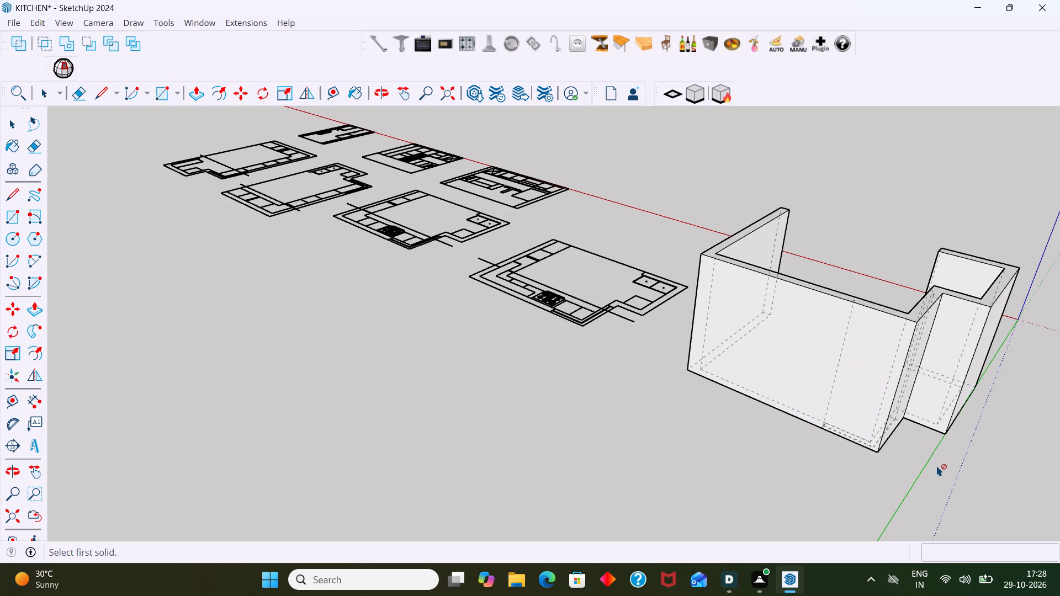
scroll(937, 466, "down", 6)
middle_click_drag(946, 474, 504, 412)
left_click(499, 419)
key("space")
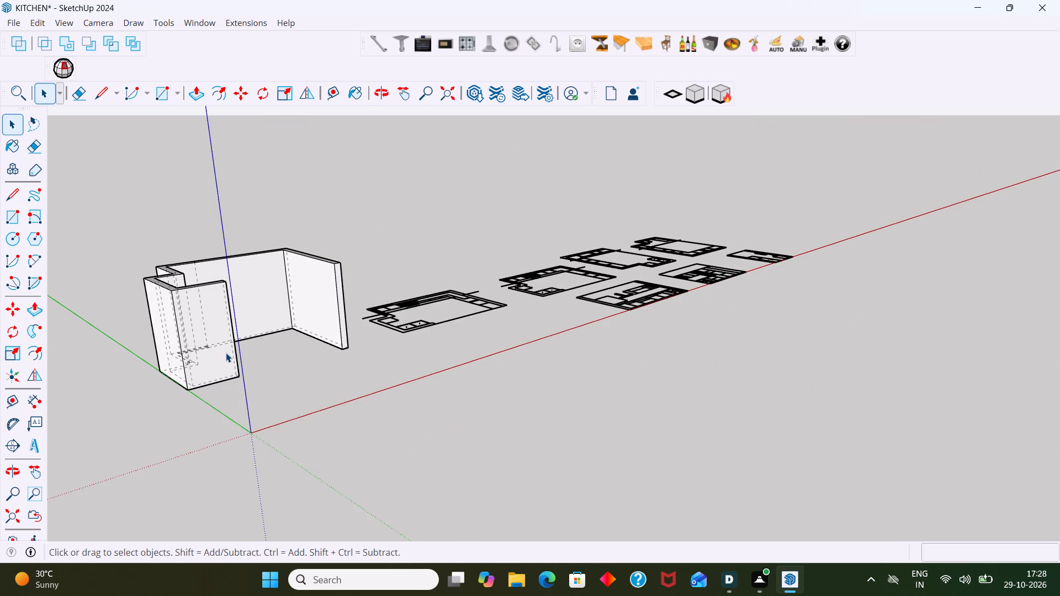
key("k")
scroll(189, 347, "down", 2)
middle_click_drag(193, 348, 370, 354)
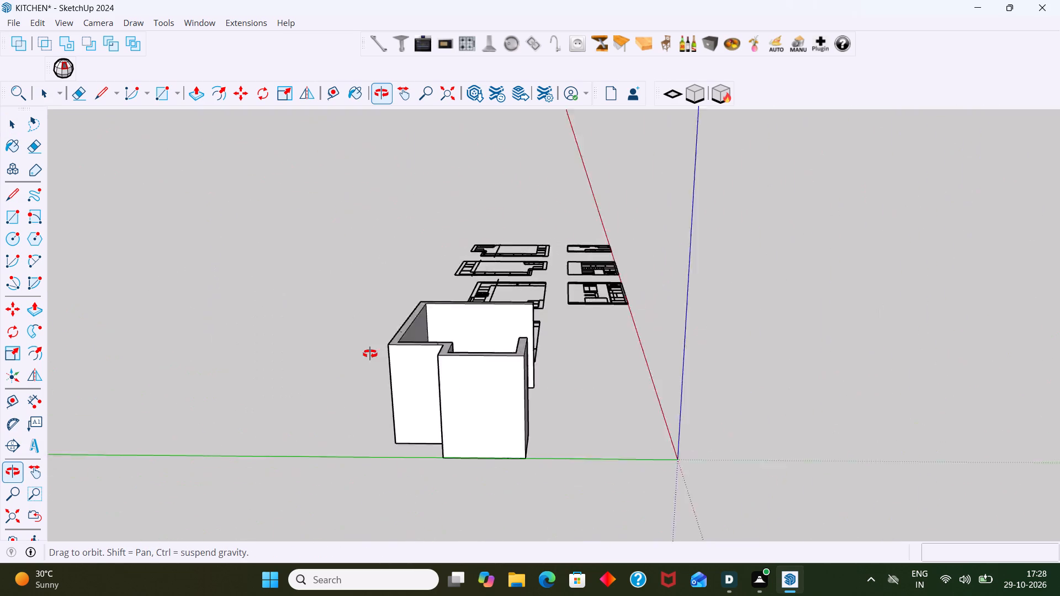
middle_click_drag(370, 354, 306, 356)
scroll(251, 342, "up", 10)
middle_click_drag(229, 327, 502, 338)
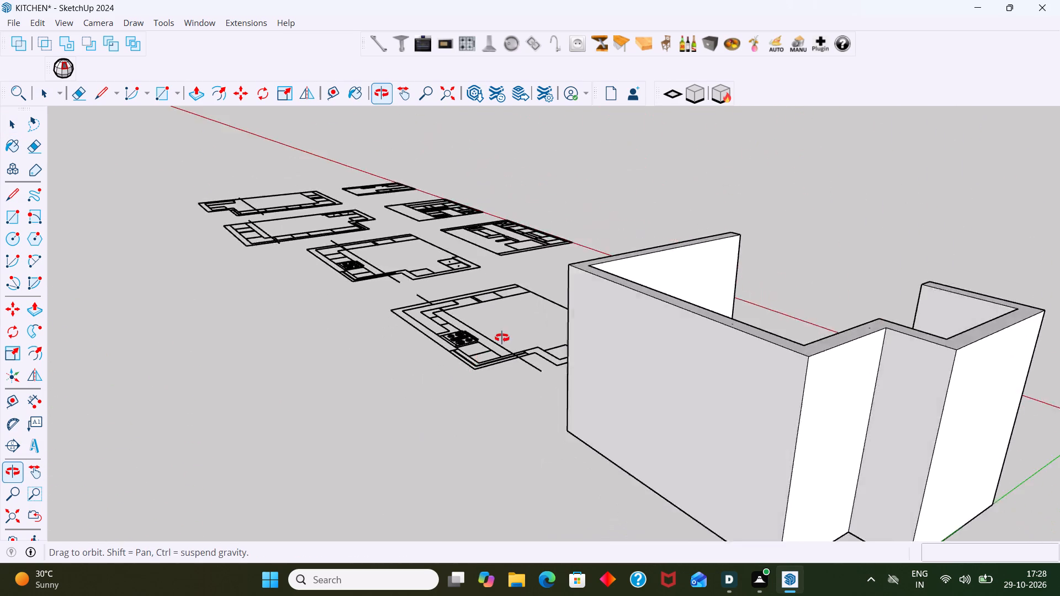
middle_click_drag(502, 338, 458, 313)
scroll(458, 312, "up", 1)
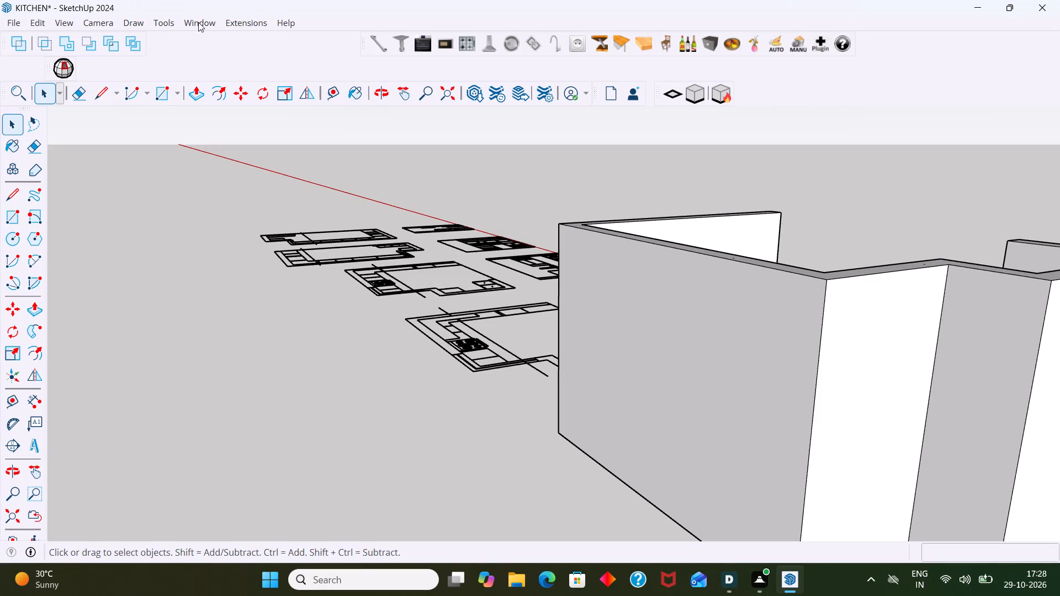
scroll(176, 61, "down", 9)
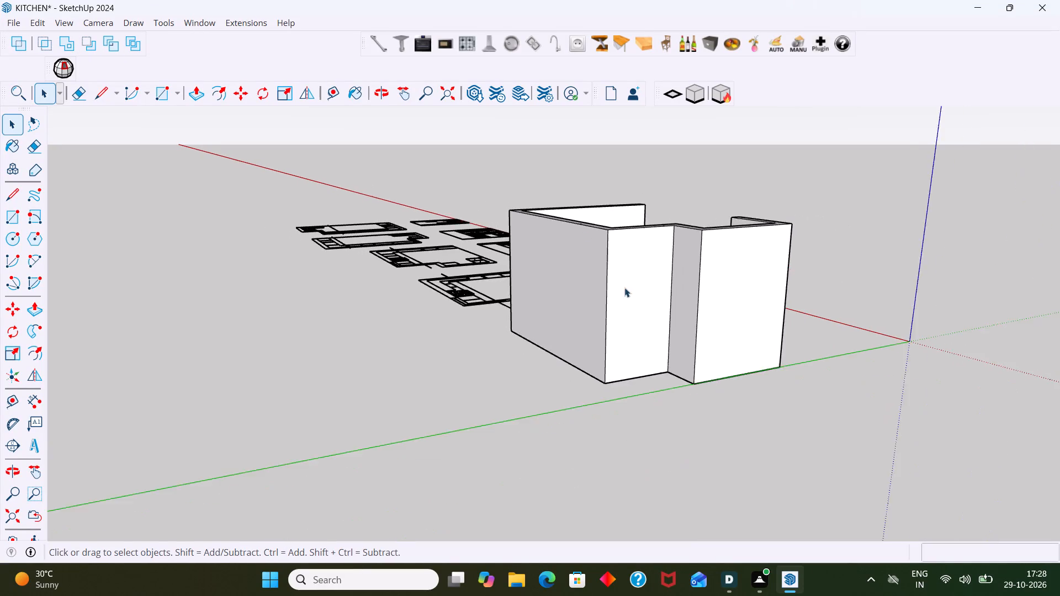
middle_click_drag(650, 325, 594, 390)
middle_click_drag(594, 355, 448, 313, "shift")
scroll(402, 338, "down", 2)
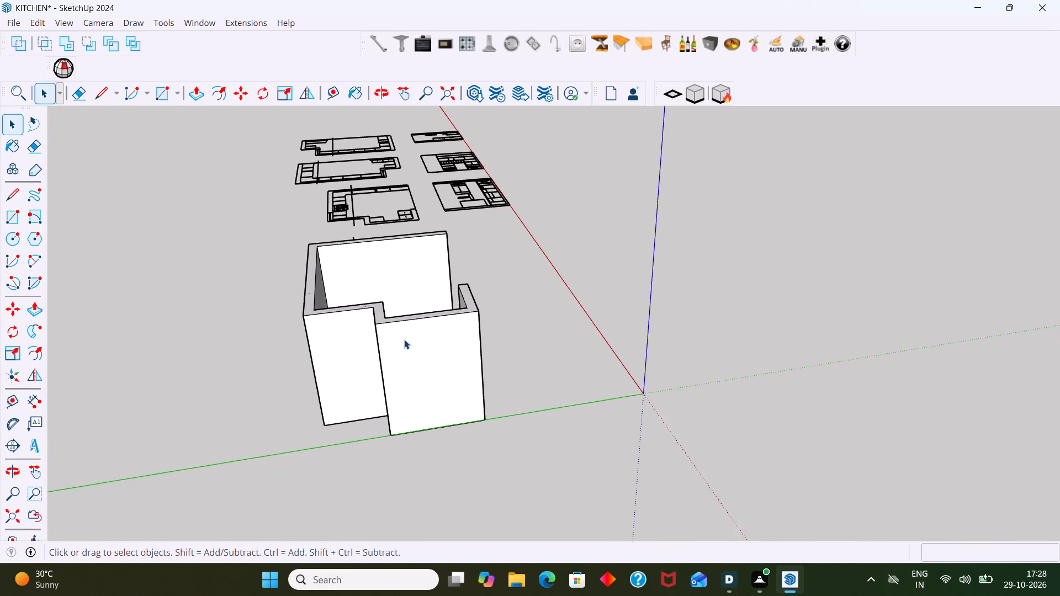
scroll(348, 389, "up", 7)
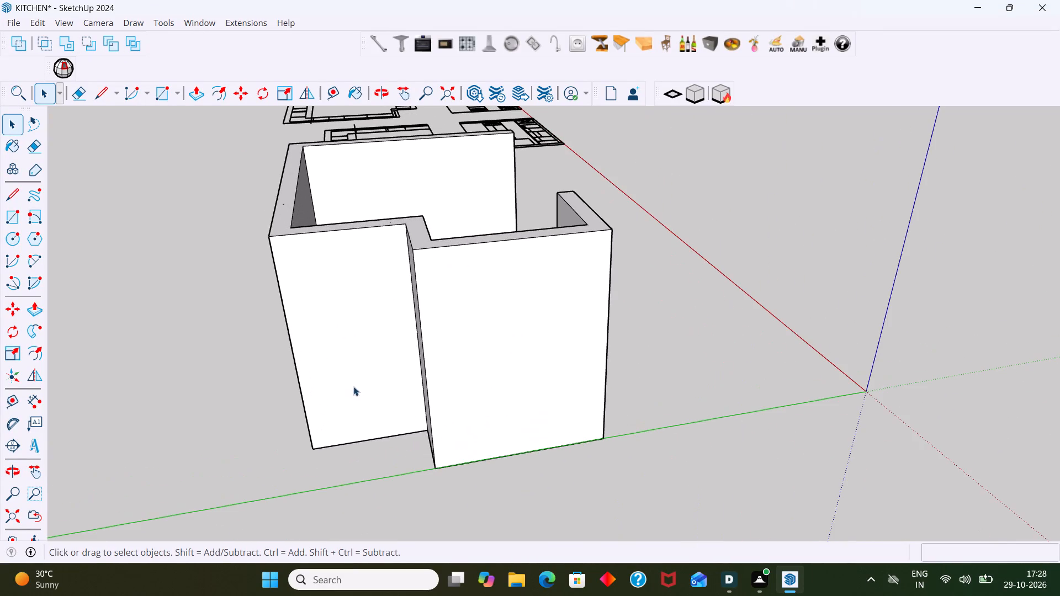
middle_click_drag(362, 409, 563, 407)
scroll(736, 364, "up", 2)
middle_click_drag(697, 366, 570, 375)
left_click(573, 375)
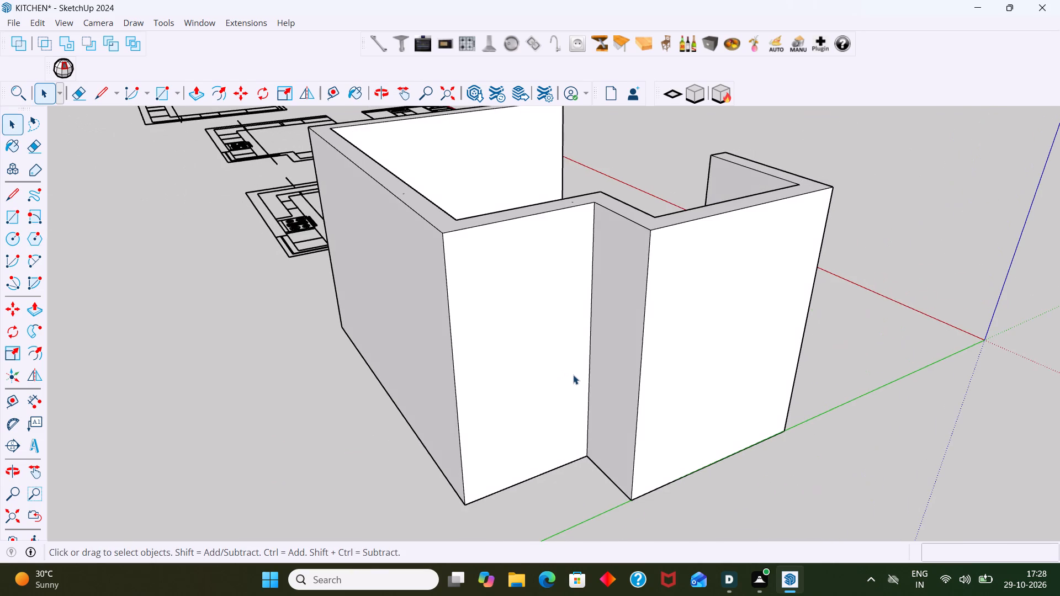
left_click(786, 457)
key("k")
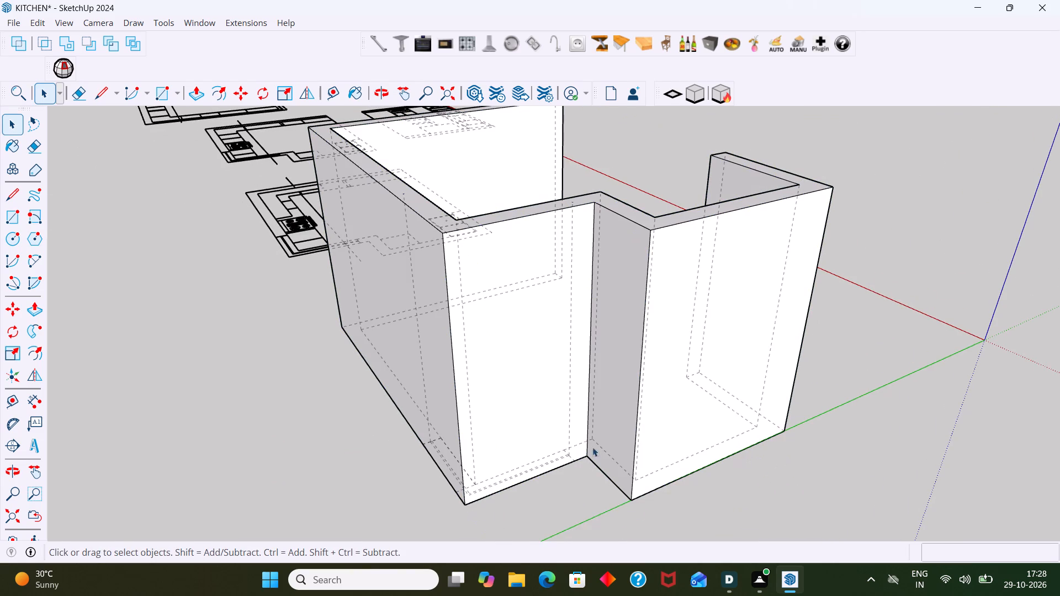
scroll(506, 464, "up", 4)
middle_click_drag(487, 476, 534, 481)
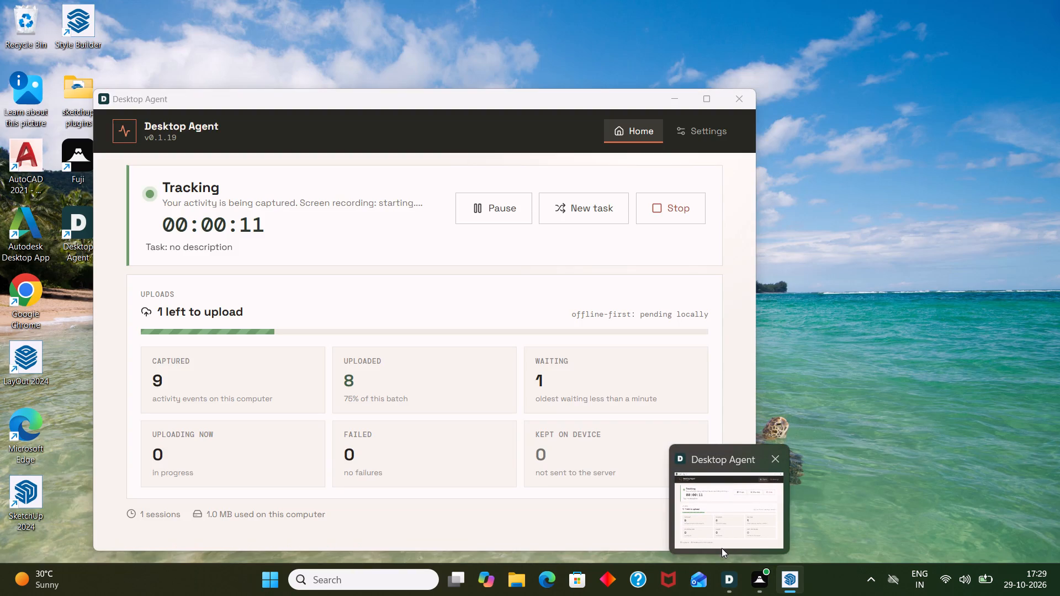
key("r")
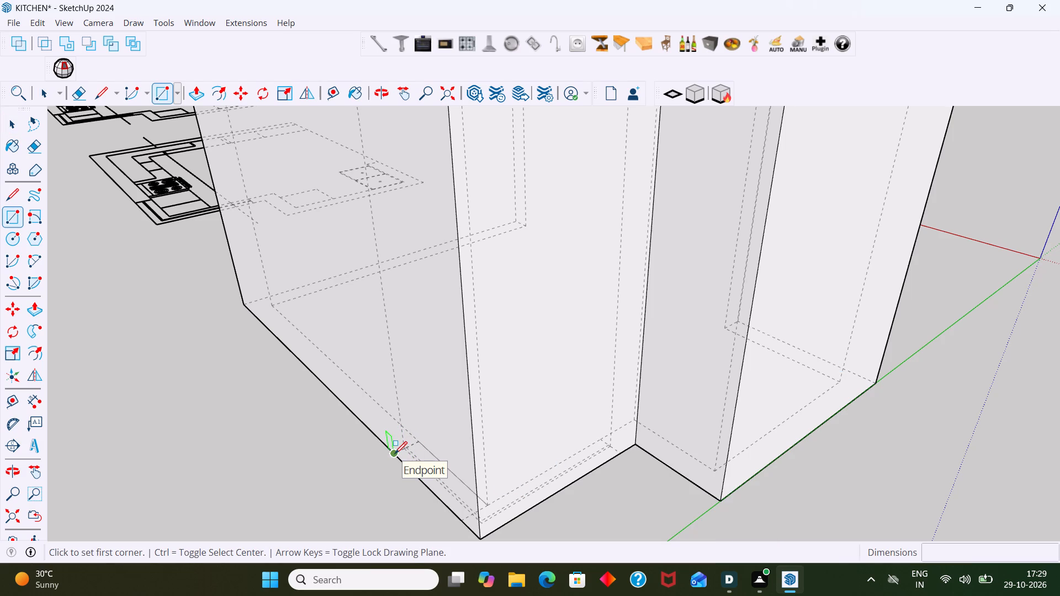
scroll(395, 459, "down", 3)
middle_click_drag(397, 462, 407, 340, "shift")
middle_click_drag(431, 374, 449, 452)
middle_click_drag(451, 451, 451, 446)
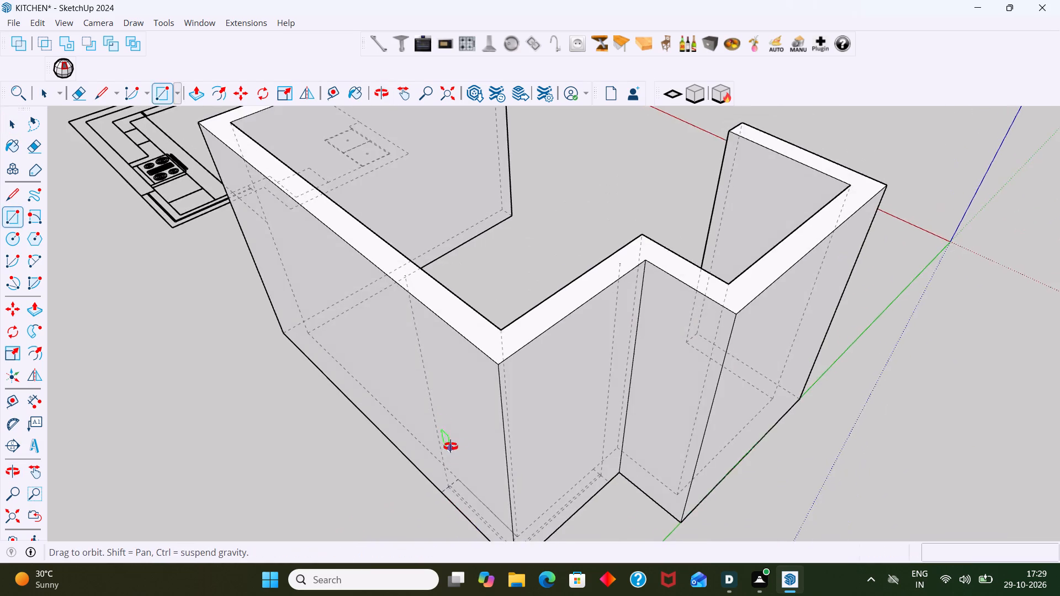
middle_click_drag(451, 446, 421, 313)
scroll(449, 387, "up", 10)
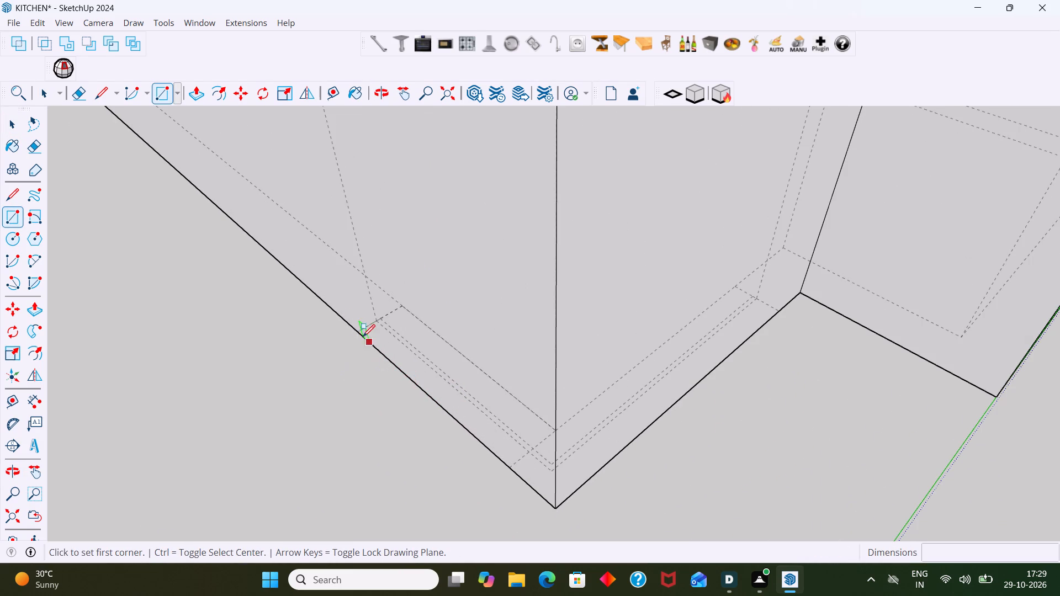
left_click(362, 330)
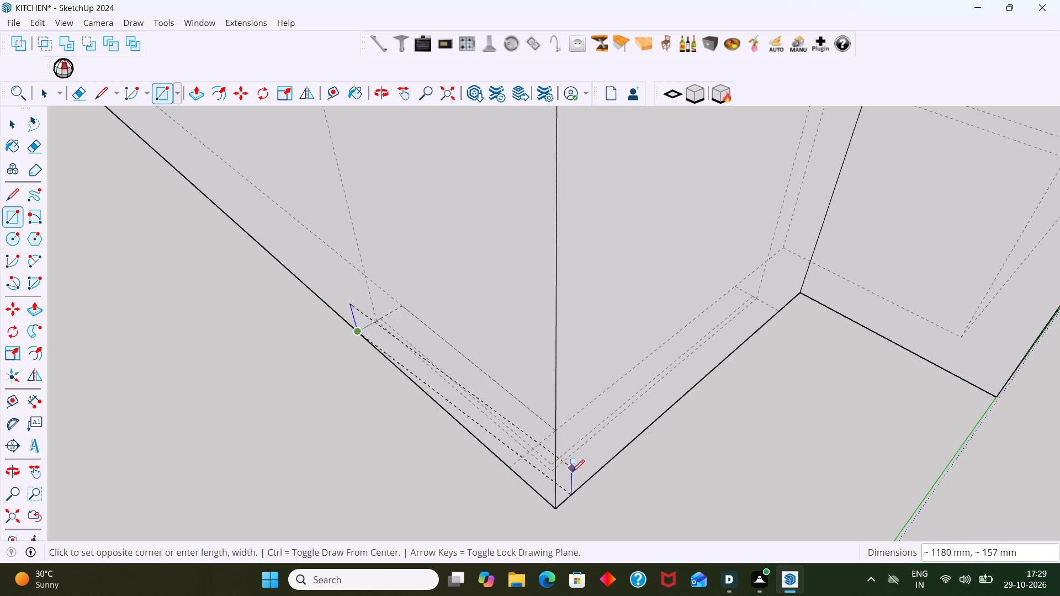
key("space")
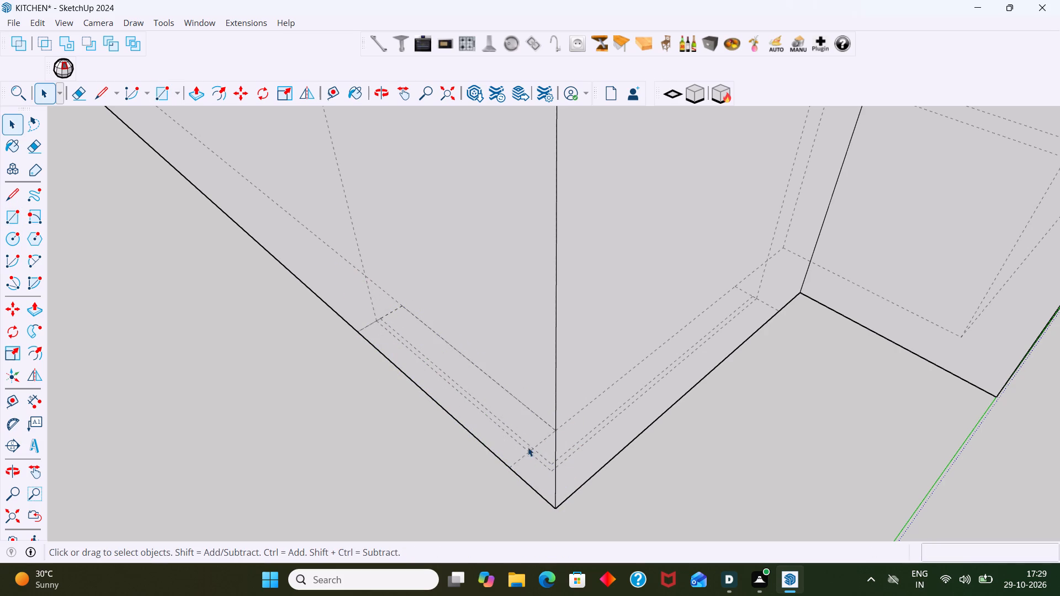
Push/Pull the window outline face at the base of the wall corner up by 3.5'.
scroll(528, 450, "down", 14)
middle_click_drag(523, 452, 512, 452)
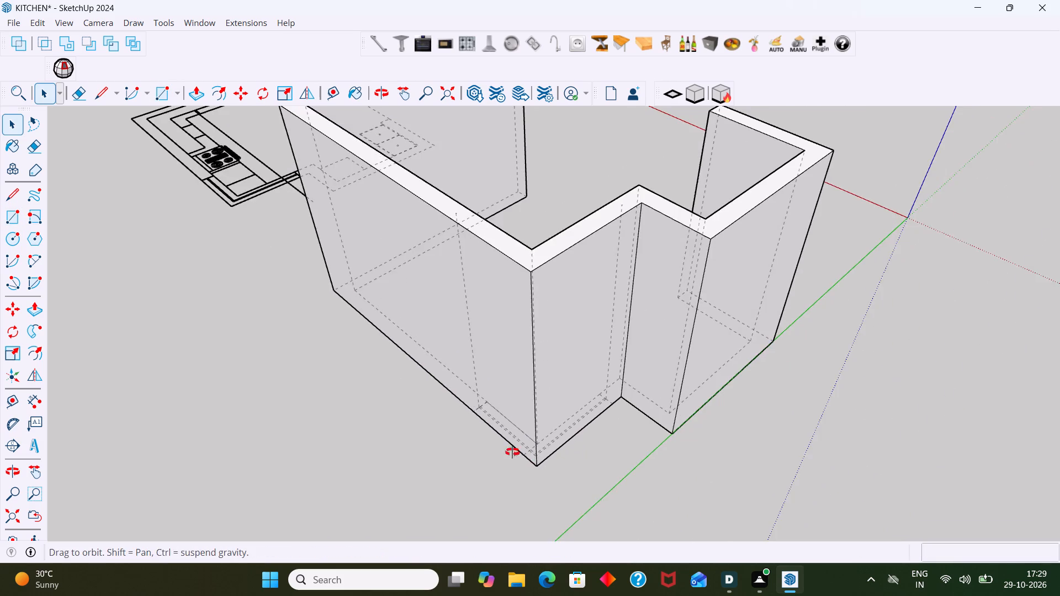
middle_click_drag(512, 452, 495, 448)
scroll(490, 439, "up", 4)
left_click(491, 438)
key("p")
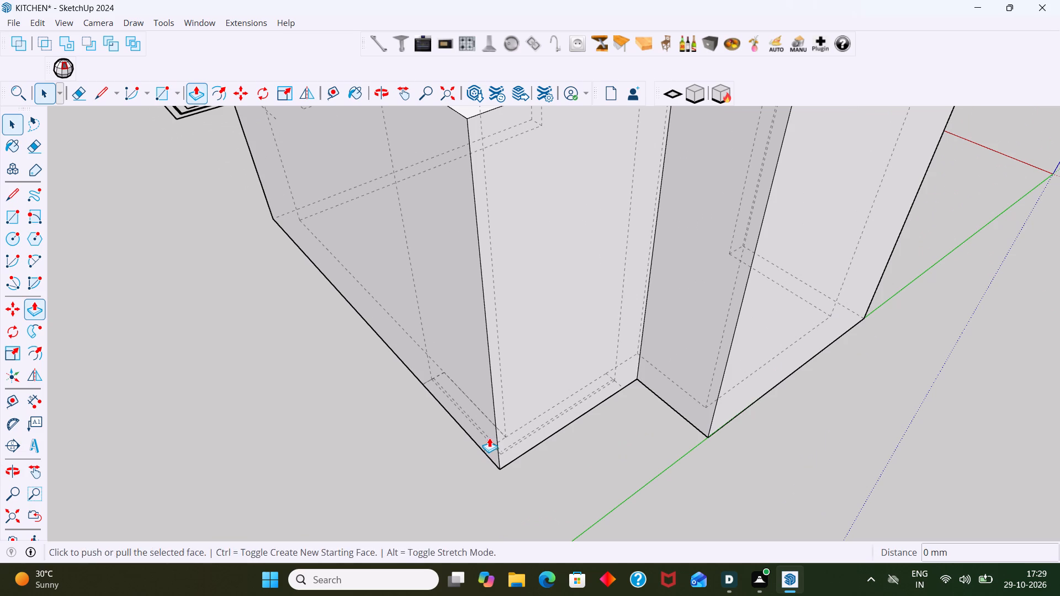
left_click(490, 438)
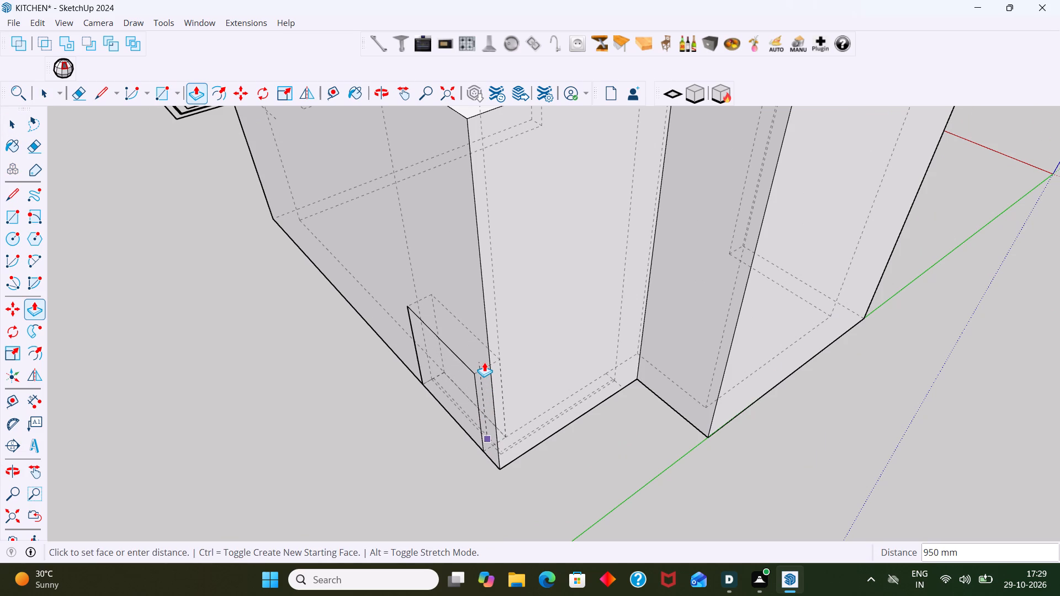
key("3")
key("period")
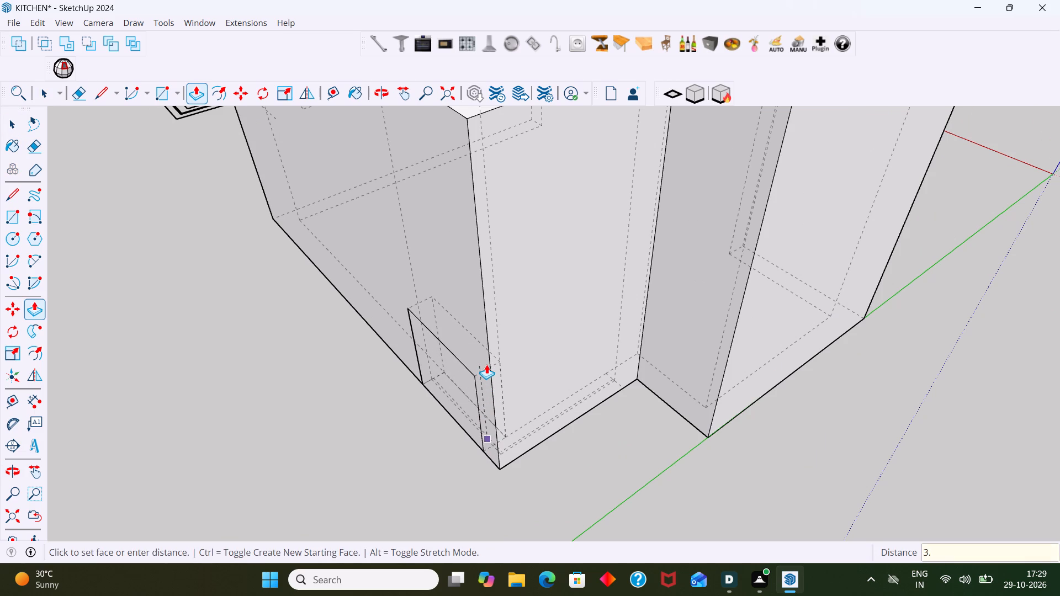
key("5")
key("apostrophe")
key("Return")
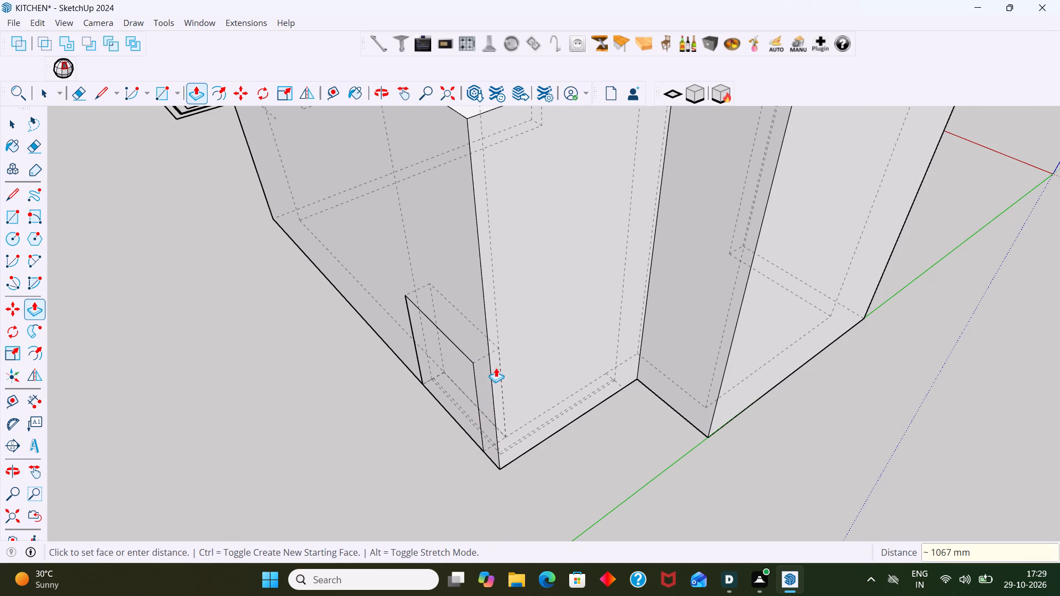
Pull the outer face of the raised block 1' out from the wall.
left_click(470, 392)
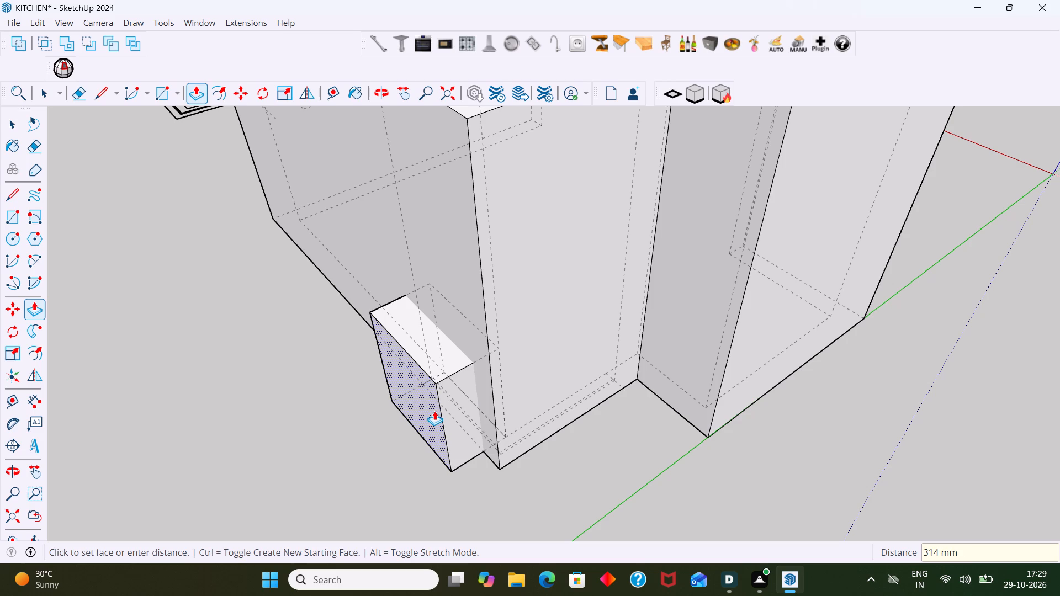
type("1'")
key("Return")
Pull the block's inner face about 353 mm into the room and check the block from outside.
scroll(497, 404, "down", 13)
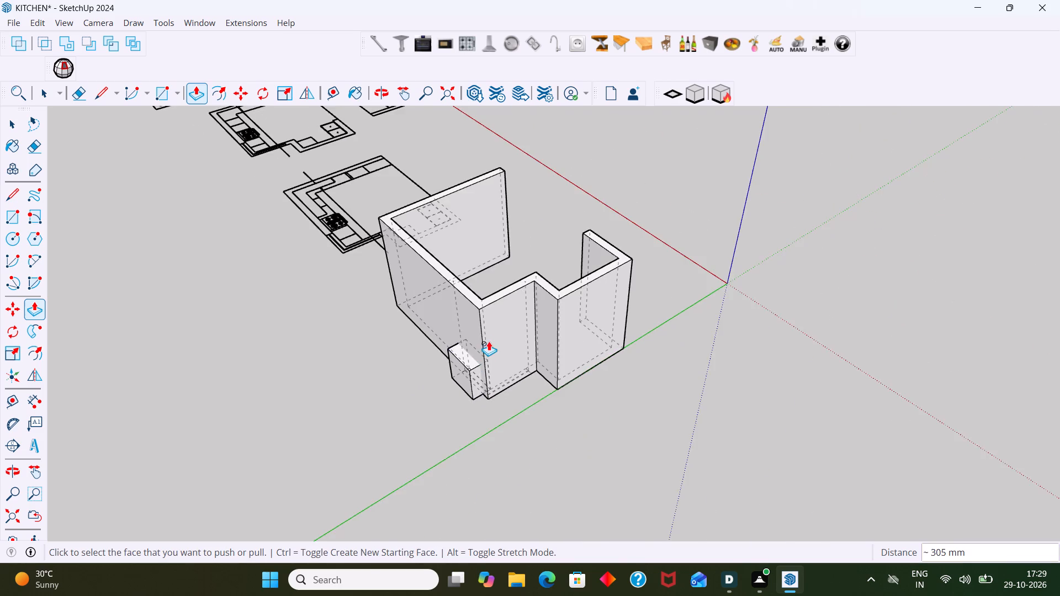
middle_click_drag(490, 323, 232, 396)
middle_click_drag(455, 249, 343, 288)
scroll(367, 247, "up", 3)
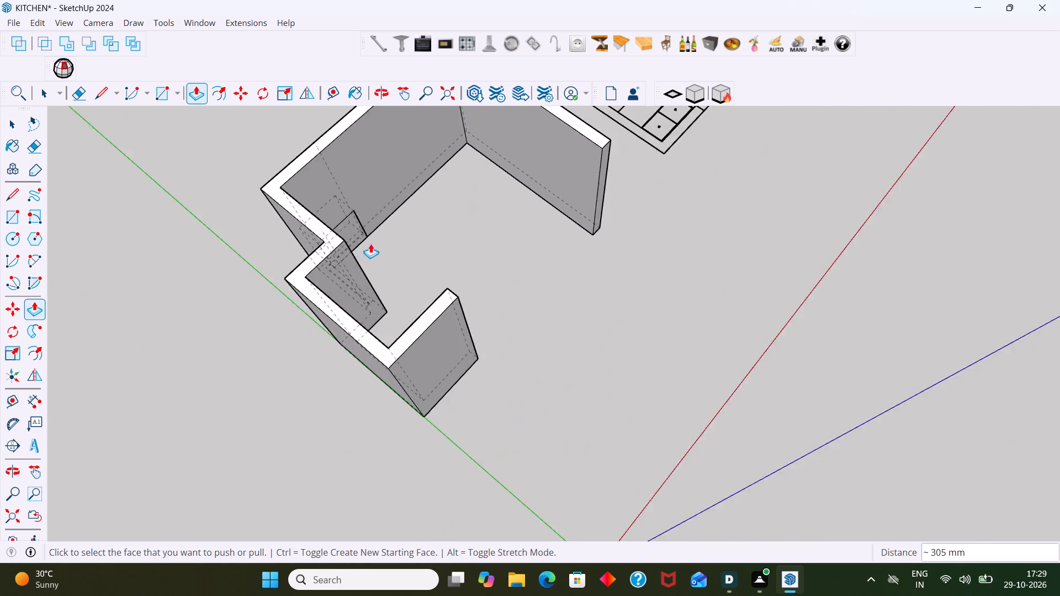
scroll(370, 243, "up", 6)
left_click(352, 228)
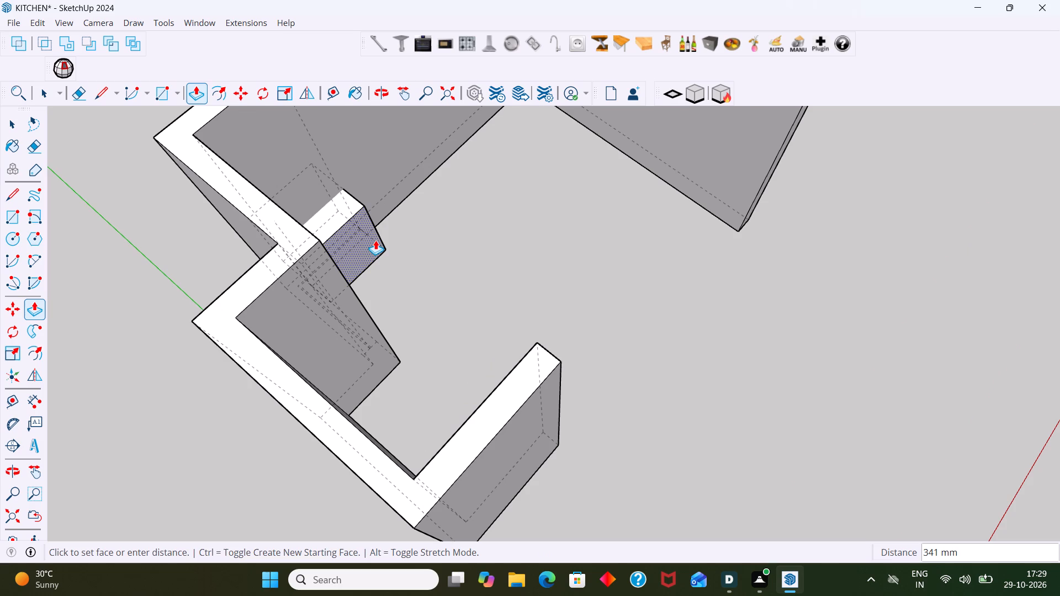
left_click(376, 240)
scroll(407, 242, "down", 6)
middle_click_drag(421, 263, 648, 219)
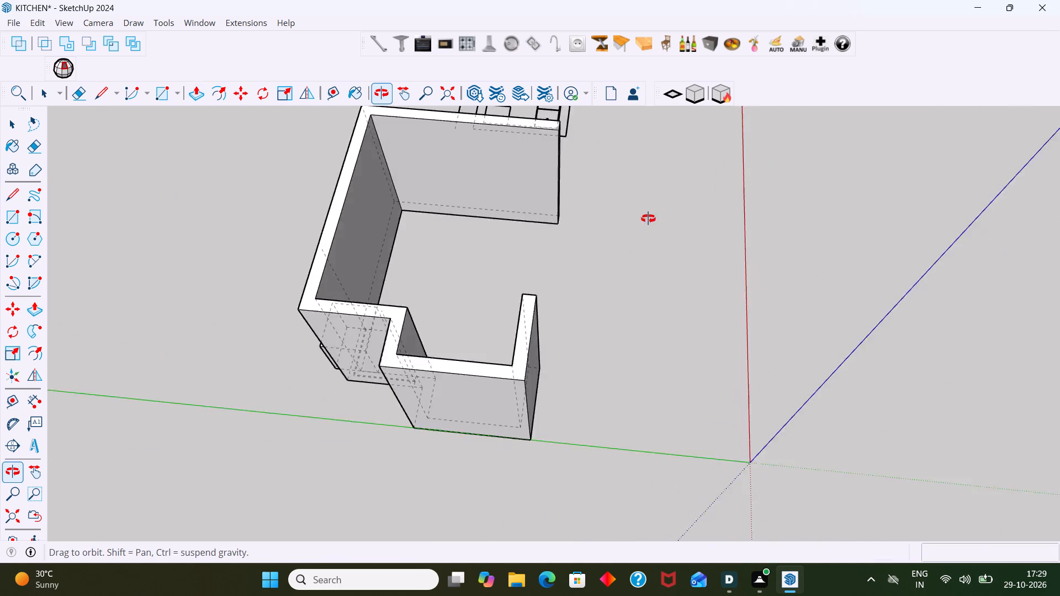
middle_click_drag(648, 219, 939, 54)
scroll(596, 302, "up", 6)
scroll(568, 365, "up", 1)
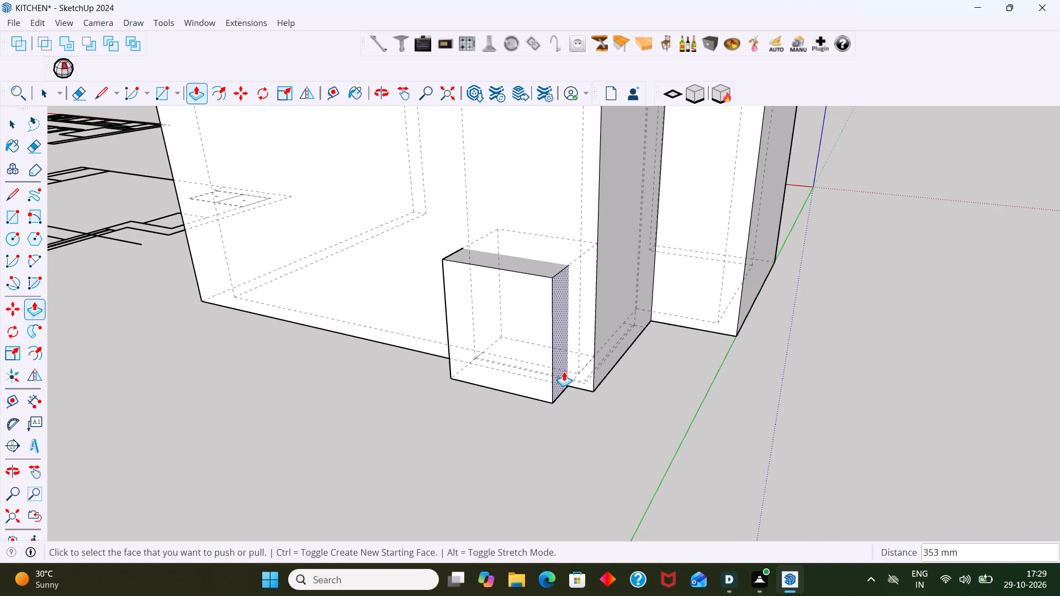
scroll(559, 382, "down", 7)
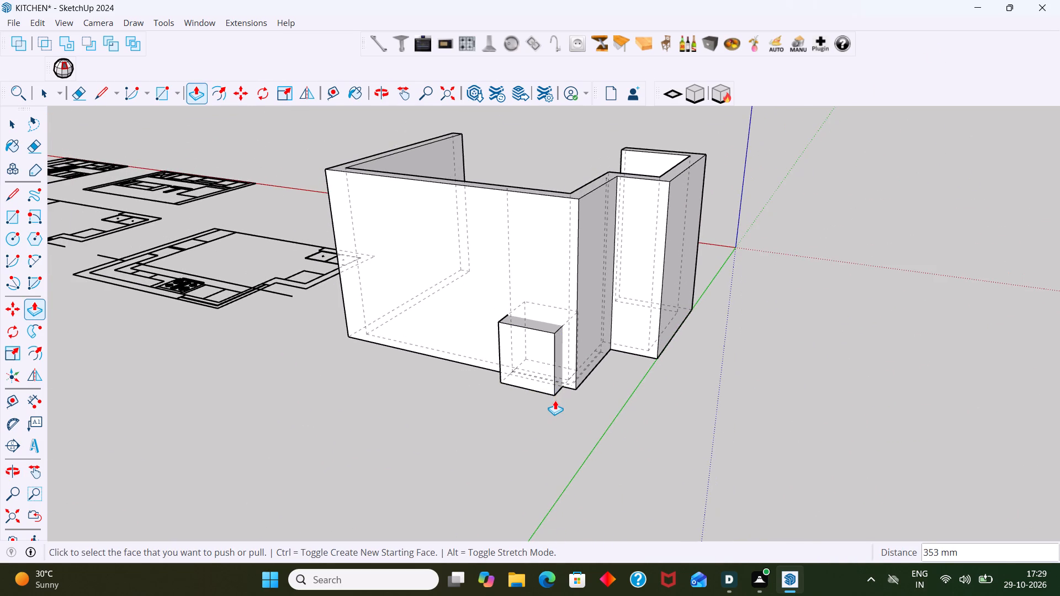
Undo the block and the earlier wall grouping and edge cleanup, back to the separate window-section seams, and redo one operation.
key("ctrl+z")
key("ctrl+z")
key("ctrl+z")
key("ctrl+z")
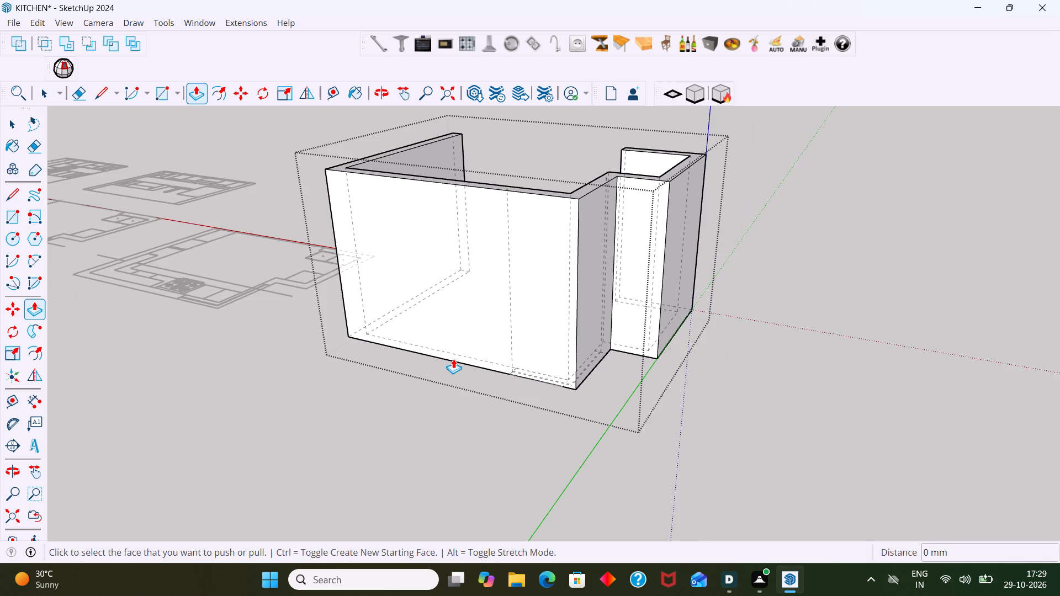
key("ctrl+z")
key("ctrl+z")
key("ctrl+z")
key("ctrl+z")
key("ctrl+z")
key("ctrl+z")
key("ctrl+z")
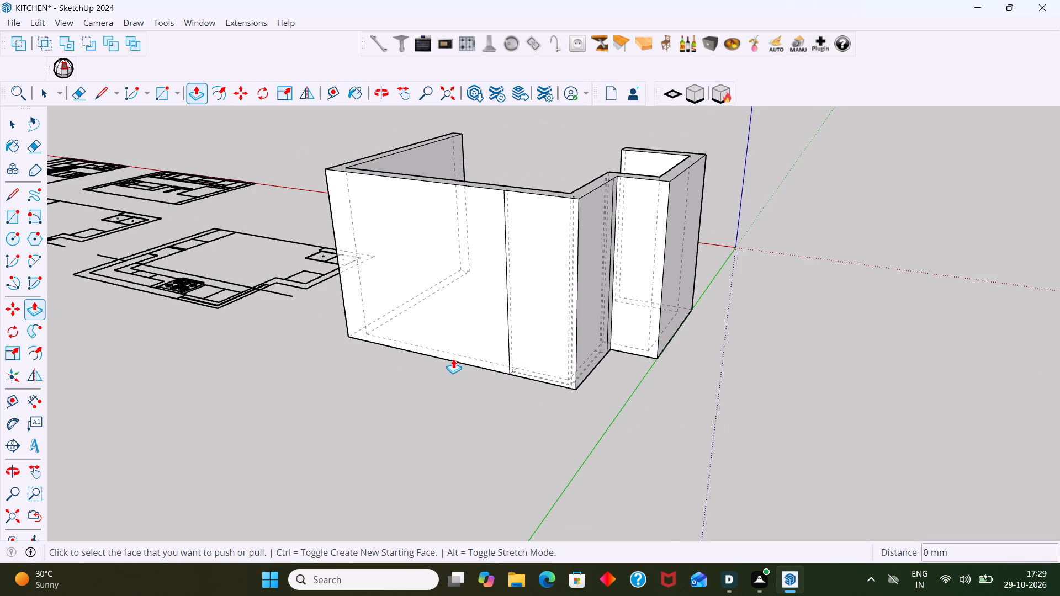
key("ctrl+z")
key("ctrl+z")
key("ctrl+z")
key("ctrl+z")
key("ctrl+z")
key("ctrl+z")
key("ctrl+z")
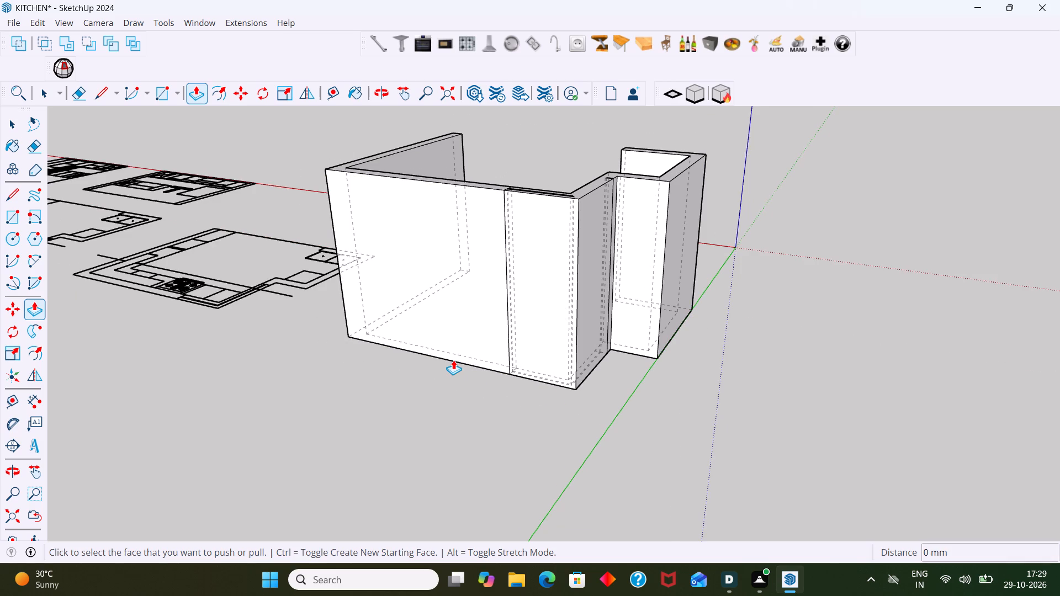
key("ctrl+z")
key("ctrl+z")
key("ctrl+z")
key("ctrl+z")
key("ctrl+z")
key("ctrl+z")
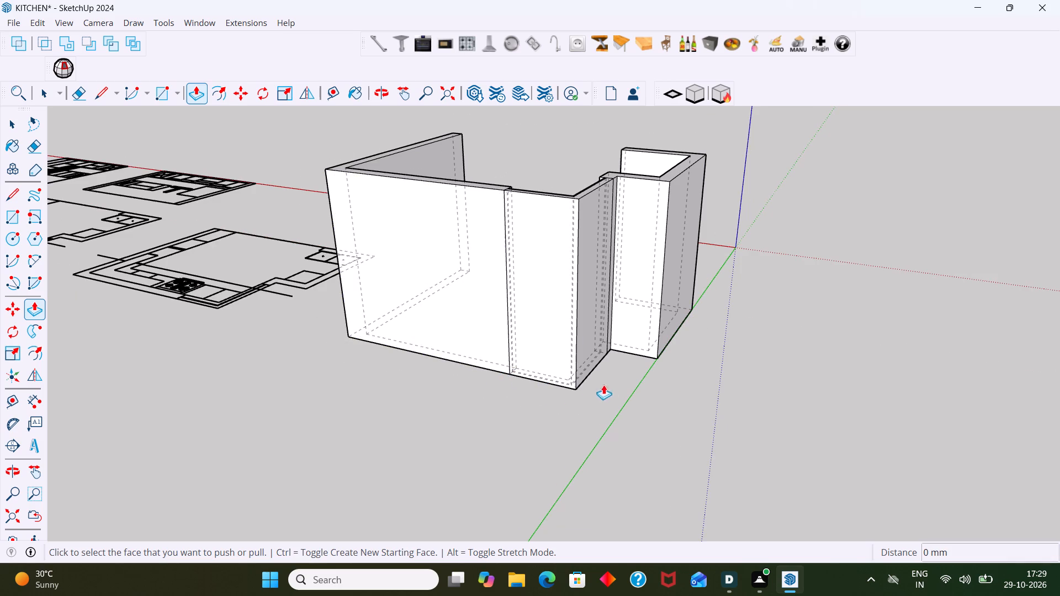
key("ctrl+y")
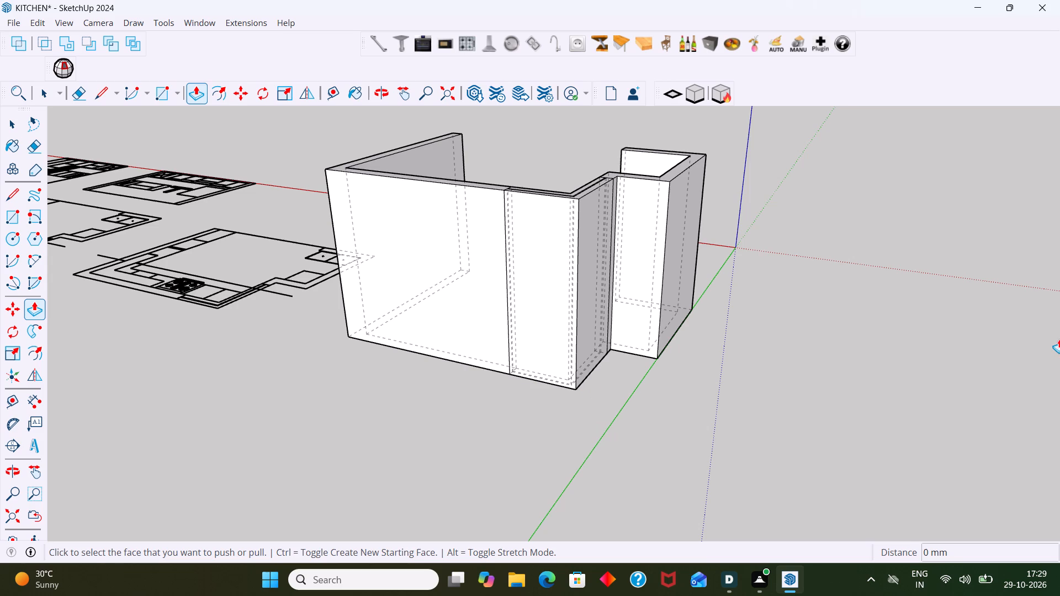
Turn off the display of hidden back edges.
key("space")
key("k")
Delete the two vertical seam edges bounding the window section on the outer wall faces.
scroll(688, 489, "down", 1)
middle_click_drag(643, 487, 417, 474)
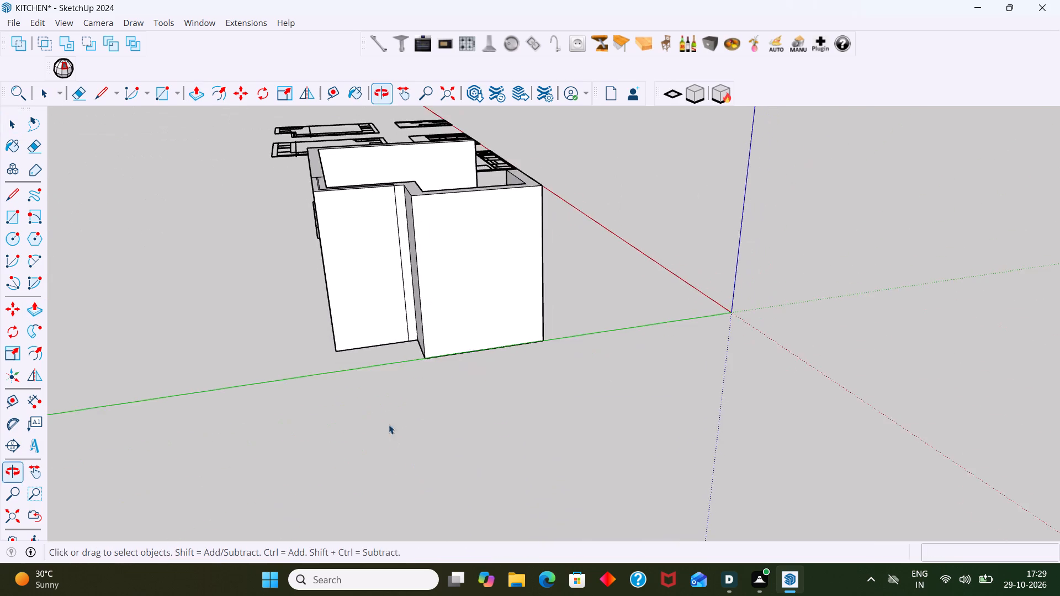
scroll(379, 191, "up", 7)
middle_click_drag(436, 174, 537, 231)
scroll(604, 393, "up", 1)
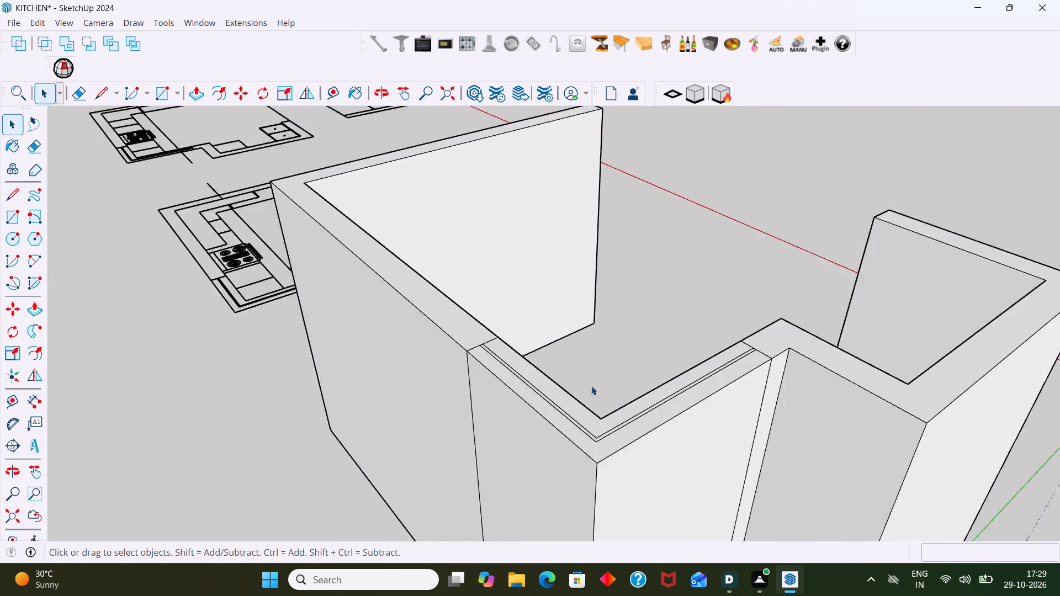
scroll(591, 386, "up", 6)
left_click(368, 384)
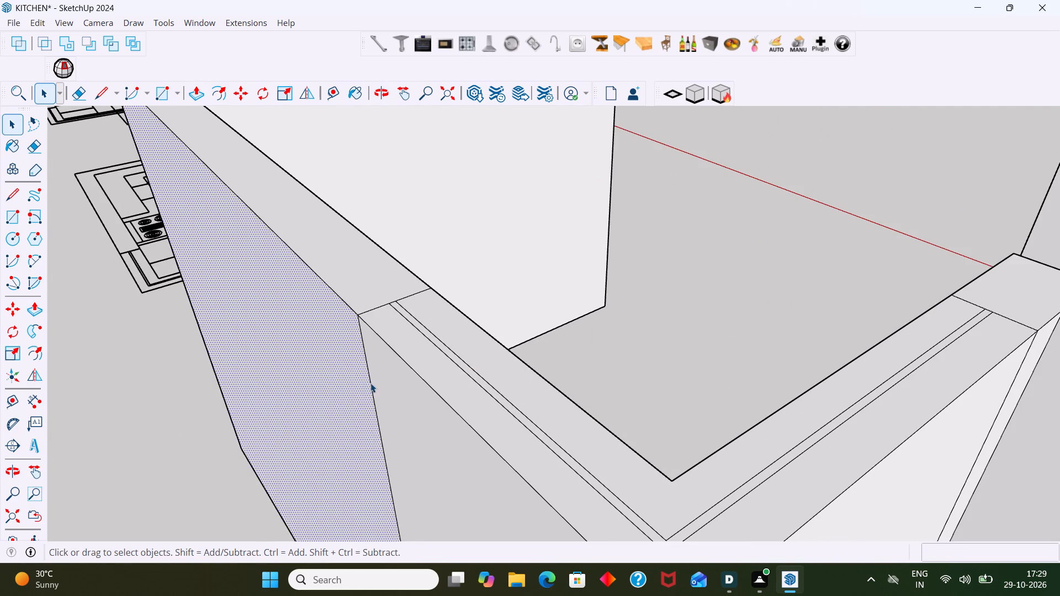
left_click(370, 383)
key("Delete")
scroll(375, 370, "down", 3)
middle_click_drag(405, 341, 209, 334)
scroll(642, 439, "up", 2)
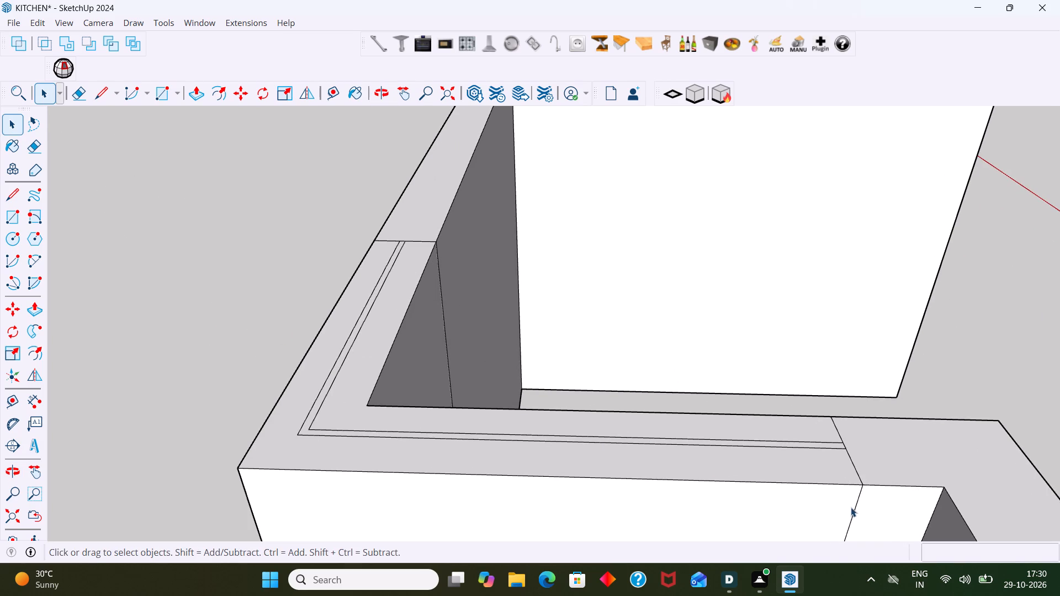
left_click(854, 507)
key("Delete")
Delete the two vertical seam edges bounding the window section on the inner wall faces.
scroll(841, 460, "down", 4)
middle_click_drag(822, 404, 531, 408)
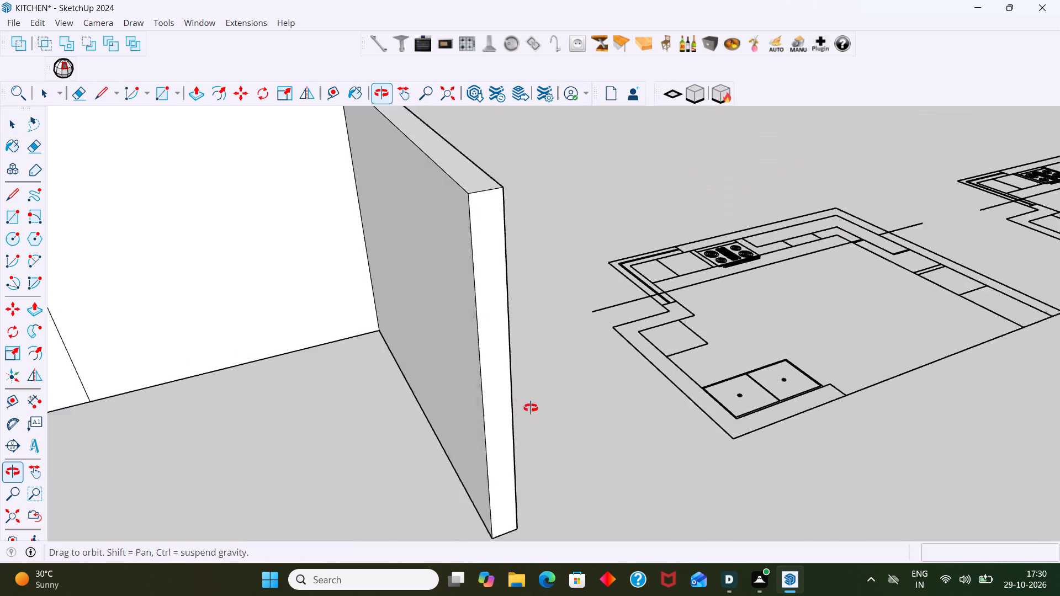
middle_click_drag(531, 408, 558, 402)
scroll(292, 413, "down", 7)
middle_click_drag(224, 404, 322, 444, "shift")
scroll(275, 411, "up", 3)
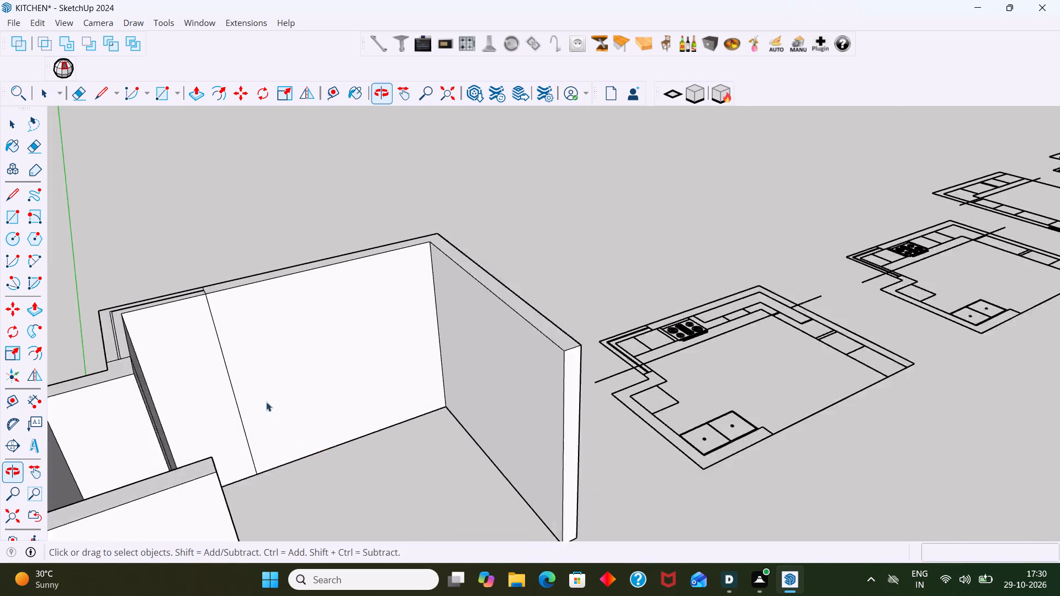
left_click(231, 410)
key("Delete")
scroll(228, 413, "down", 4)
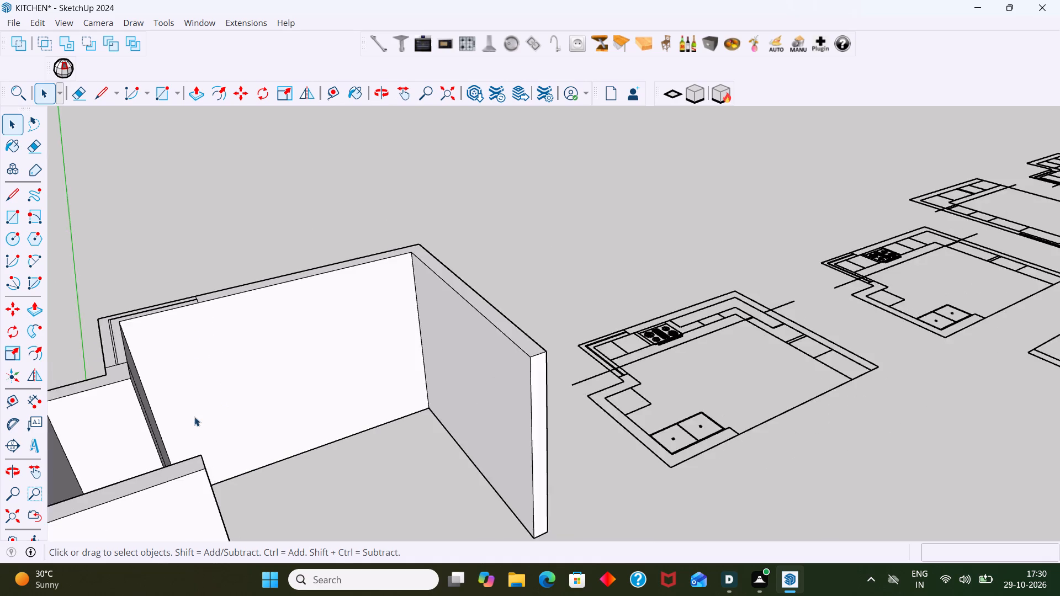
middle_click_drag(192, 417, 72, 418)
scroll(107, 372, "up", 3)
scroll(150, 318, "up", 1)
left_click(152, 316)
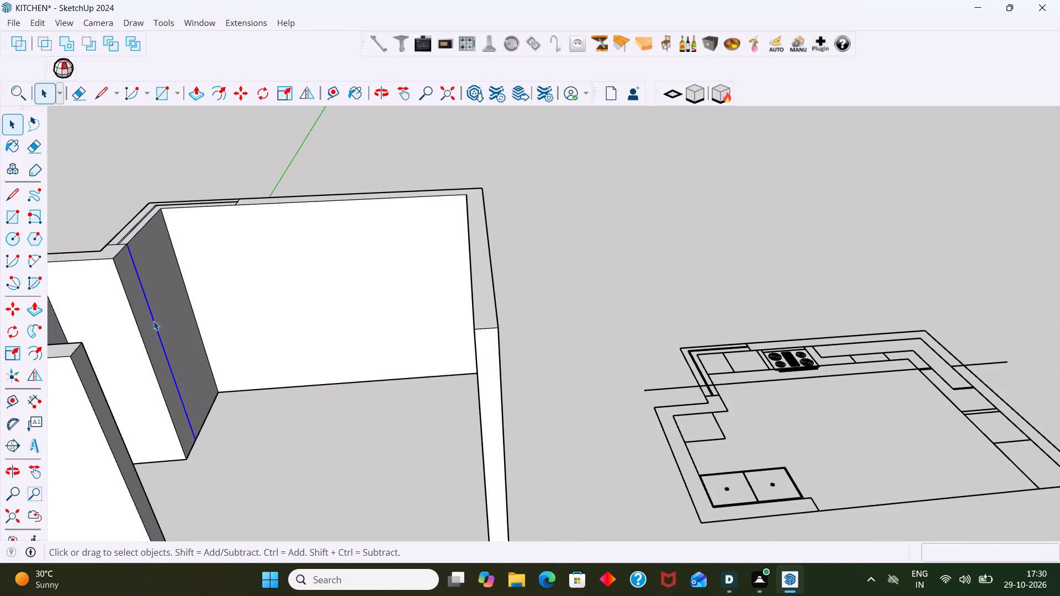
key("Delete")
Delete the parallel window outline lines running around the corner on the wall's top face, keeping the two crosswise end lines.
scroll(151, 329, "down", 8)
middle_click_drag(149, 340, 515, 337)
scroll(513, 336, "down", 2)
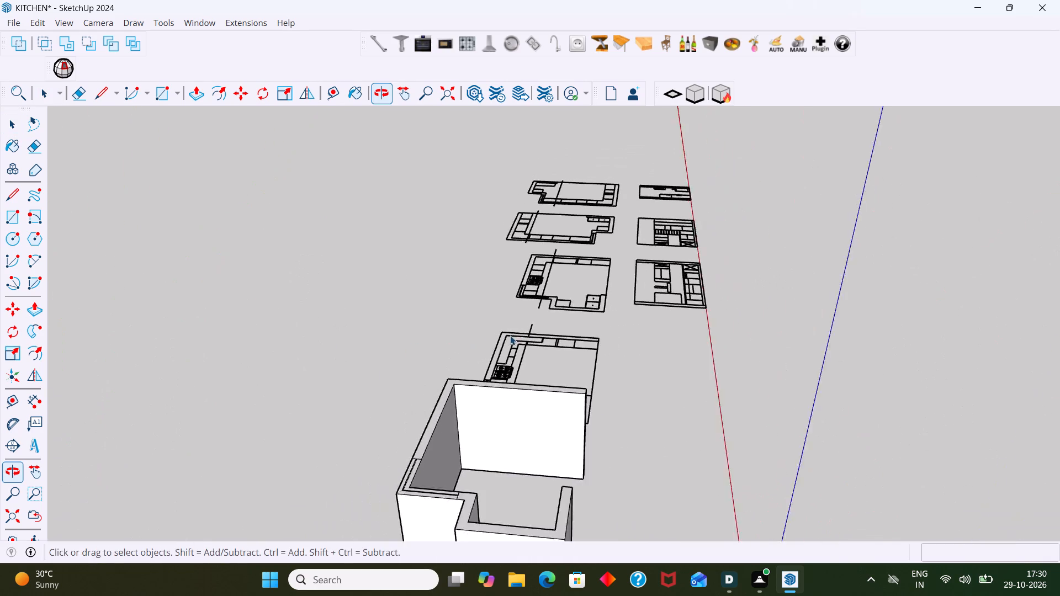
scroll(510, 336, "down", 5)
middle_click_drag(482, 392, 533, 359, "shift")
scroll(520, 373, "up", 18)
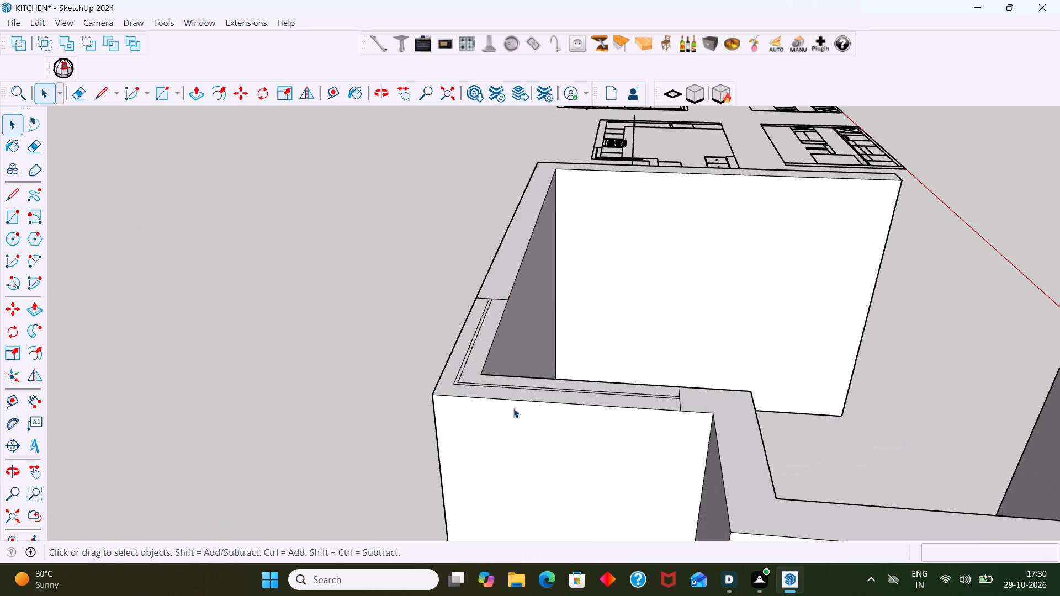
middle_click_drag(513, 408, 582, 422)
scroll(574, 407, "up", 6)
middle_click_drag(566, 402, 679, 399)
scroll(670, 393, "down", 2)
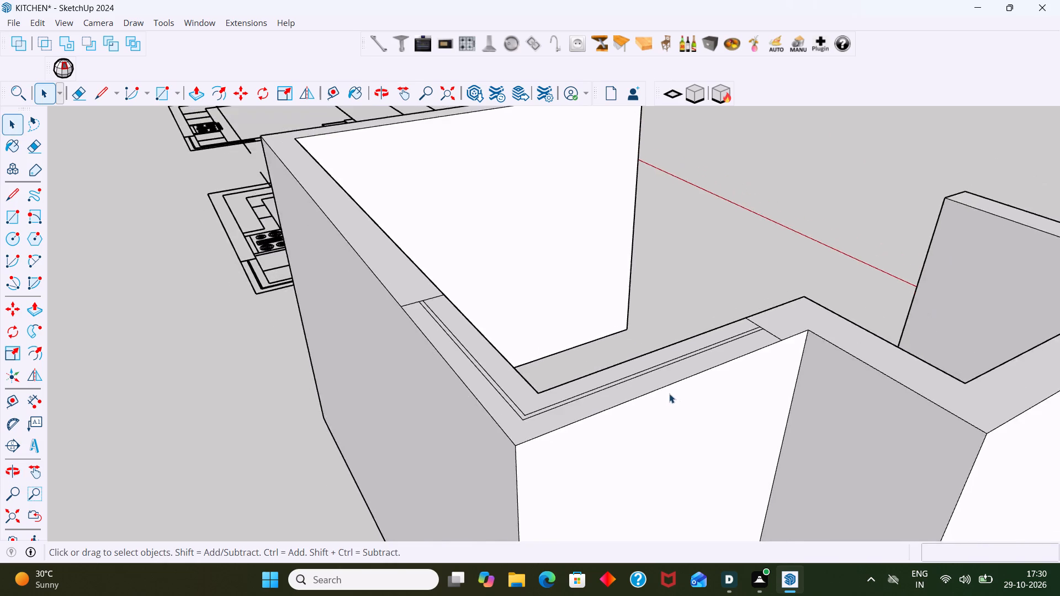
scroll(669, 393, "down", 4)
middle_click_drag(626, 415, 540, 343)
scroll(531, 367, "down", 3)
middle_click_drag(528, 379, 531, 435)
scroll(470, 405, "up", 6)
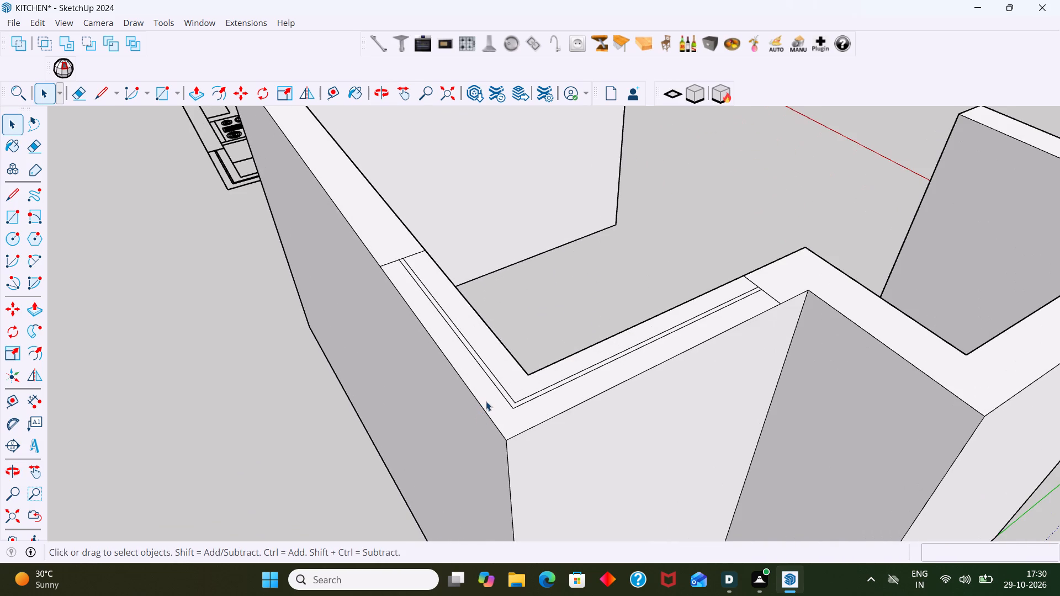
left_click(486, 396)
scroll(499, 382, "up", 2)
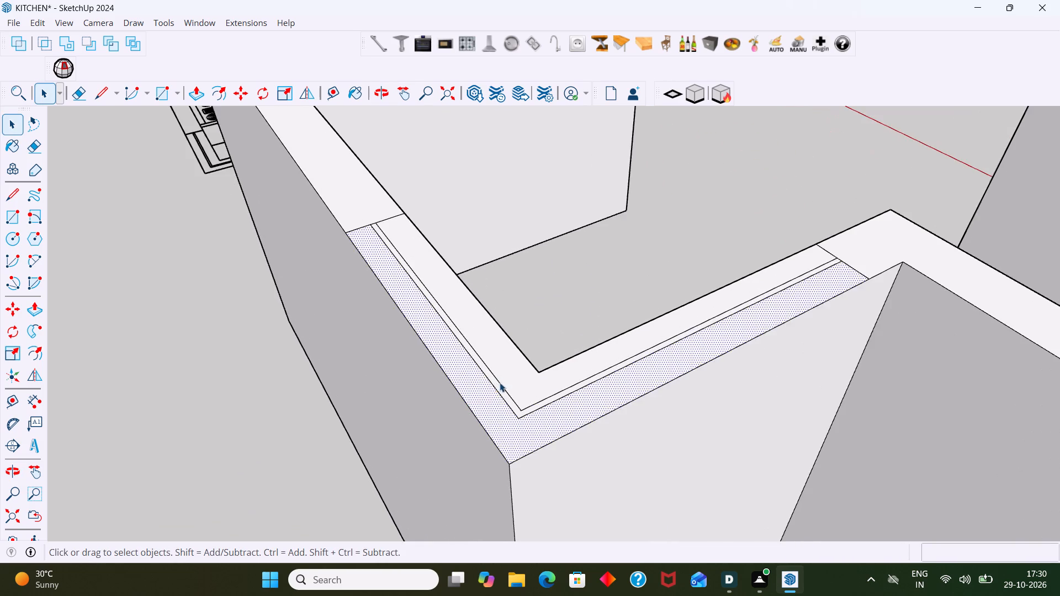
scroll(500, 382, "up", 3)
left_click(495, 389)
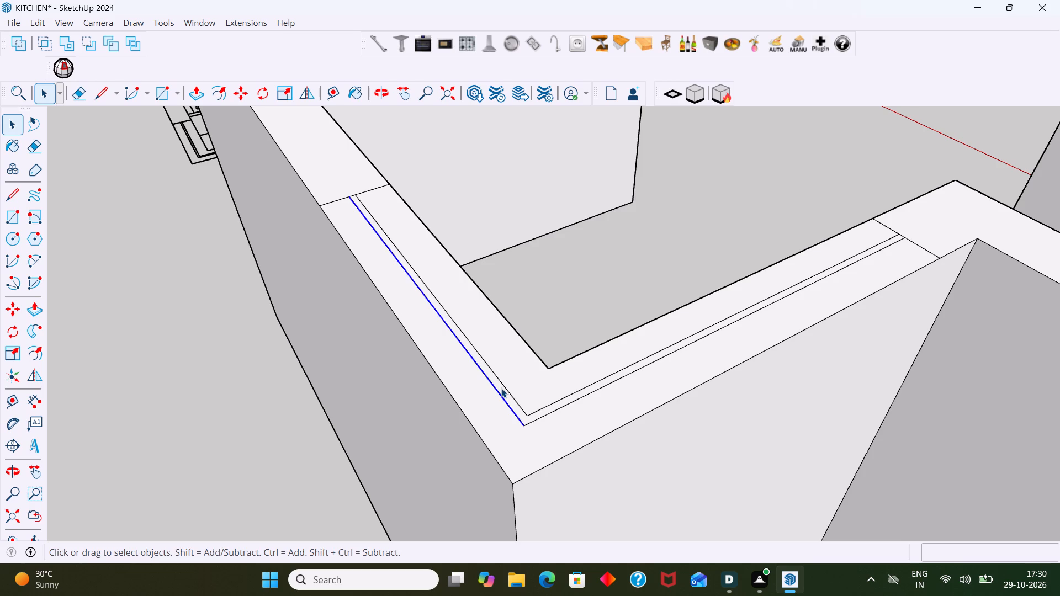
key("Delete")
left_click(505, 383)
key("Delete")
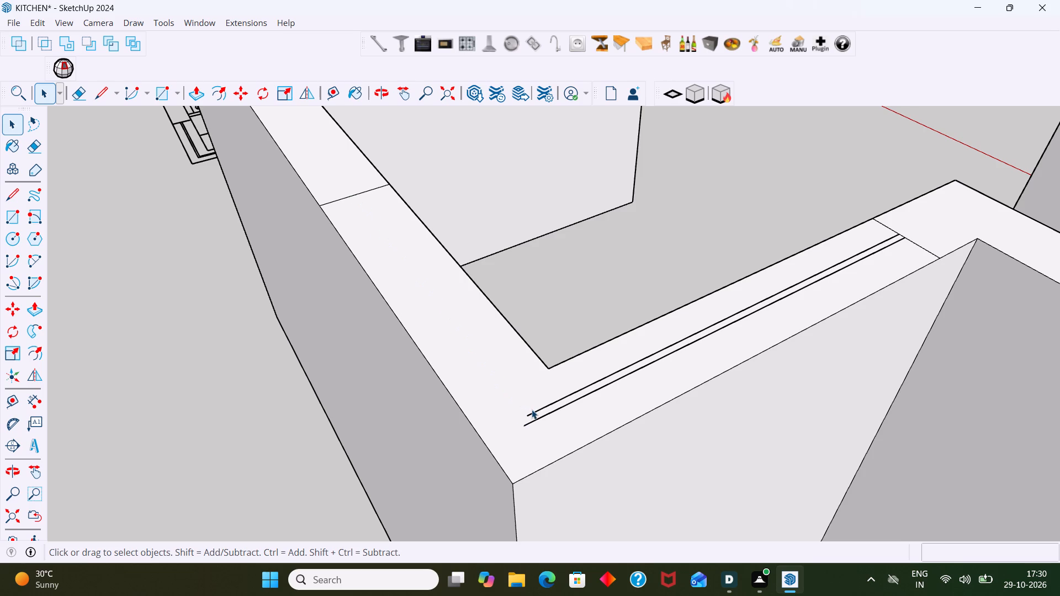
left_click(533, 410)
key("Delete")
left_click(540, 407)
key("Delete")
left_click(546, 413)
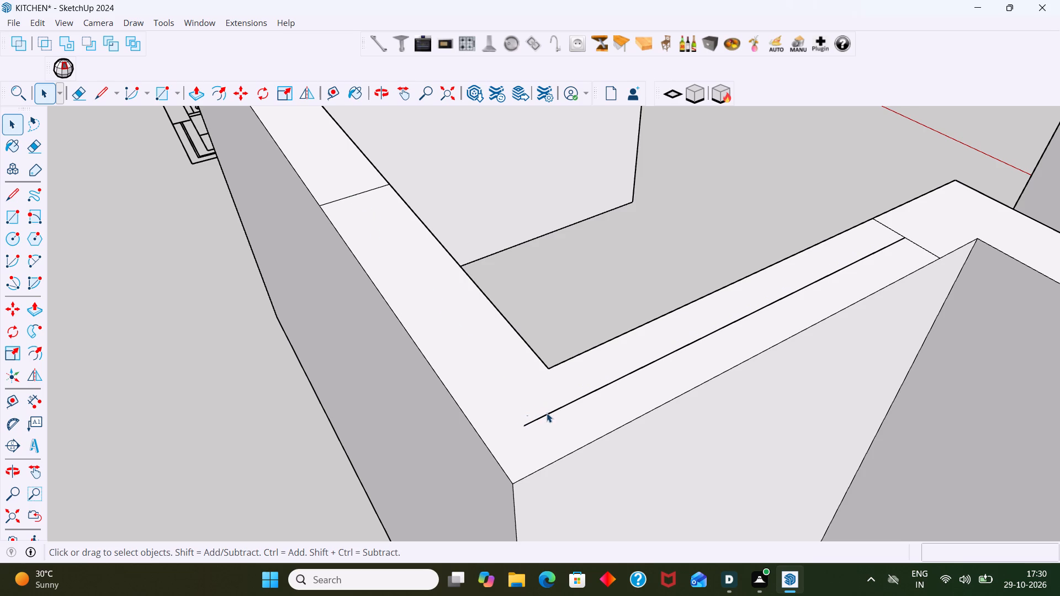
key("Delete")
Push the L-shaped top face of the corner window section down the full 3048 mm wall height to the floor.
left_click(539, 414)
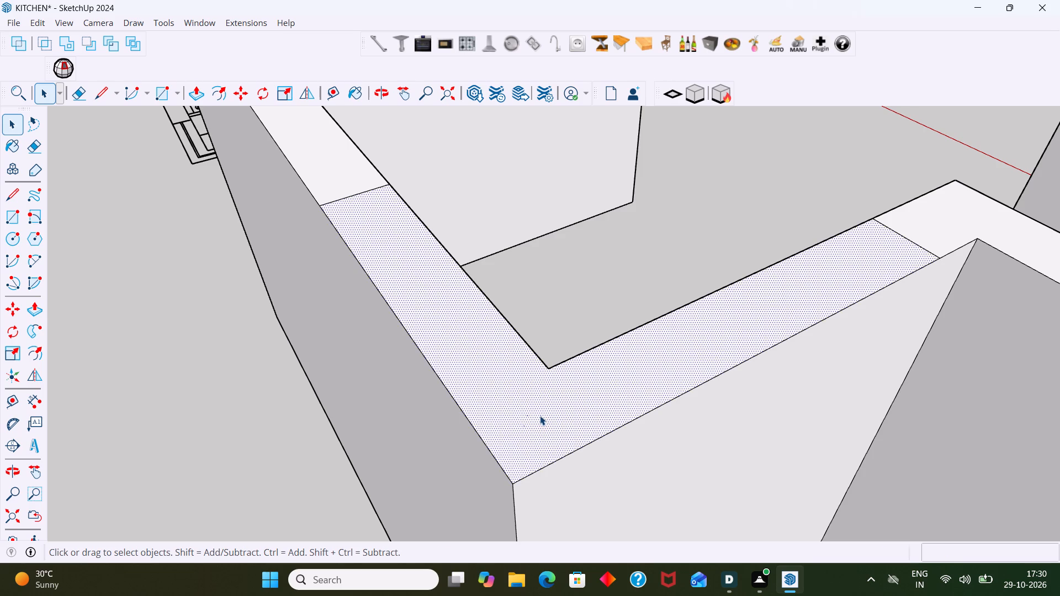
key("p")
left_click(540, 416)
scroll(546, 448, "down", 7)
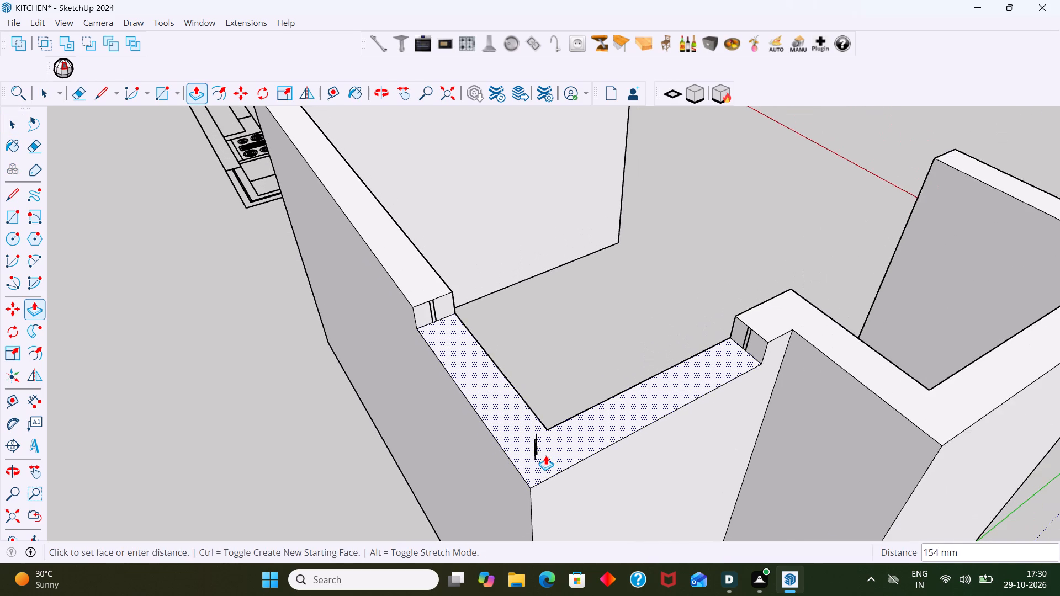
middle_click_drag(545, 455, 513, 289, "shift")
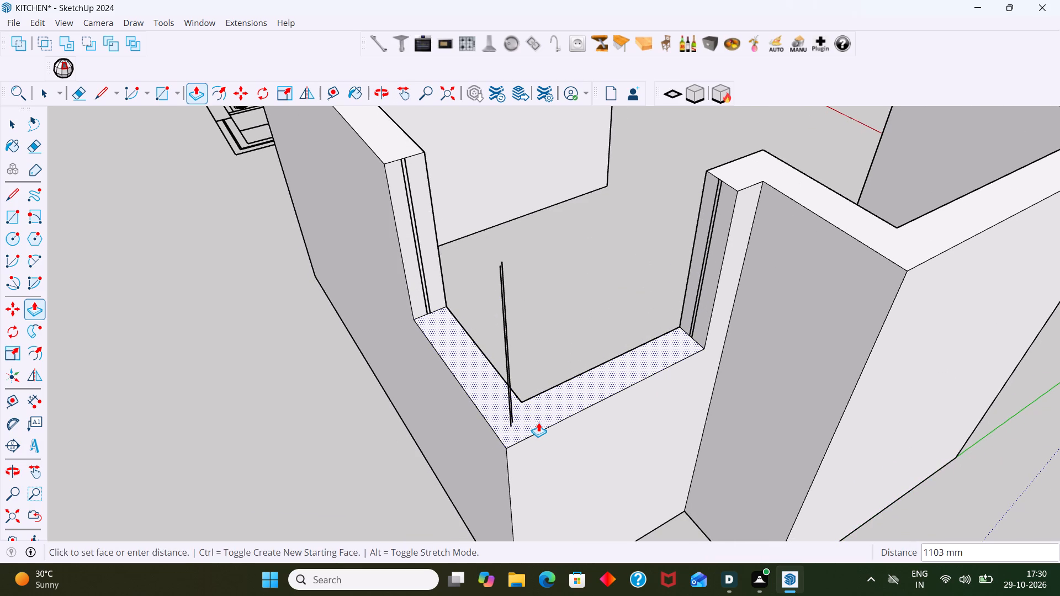
middle_click_drag(540, 446, 488, 241, "shift")
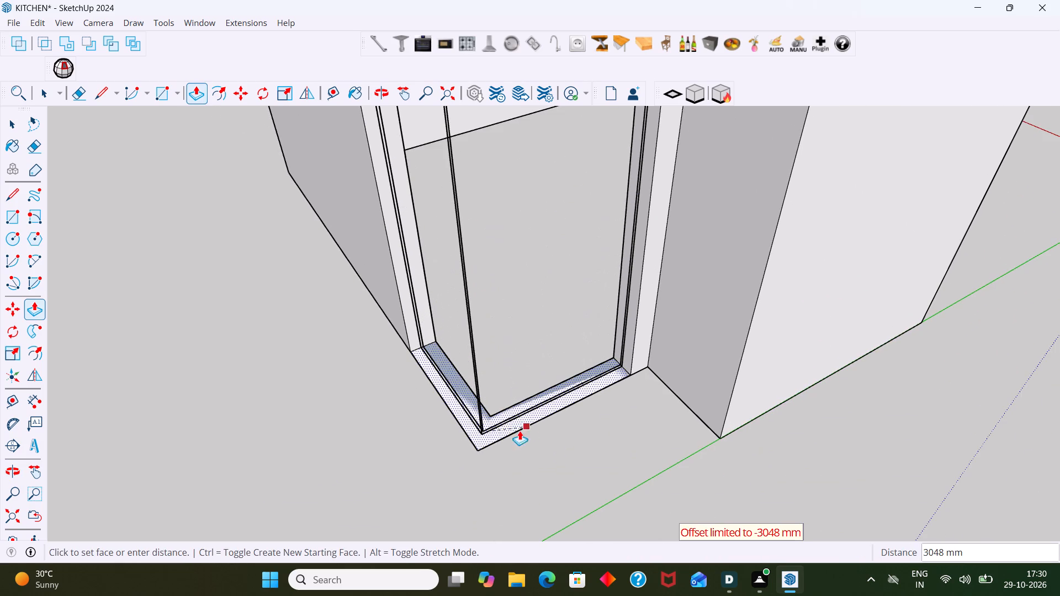
left_click(482, 450)
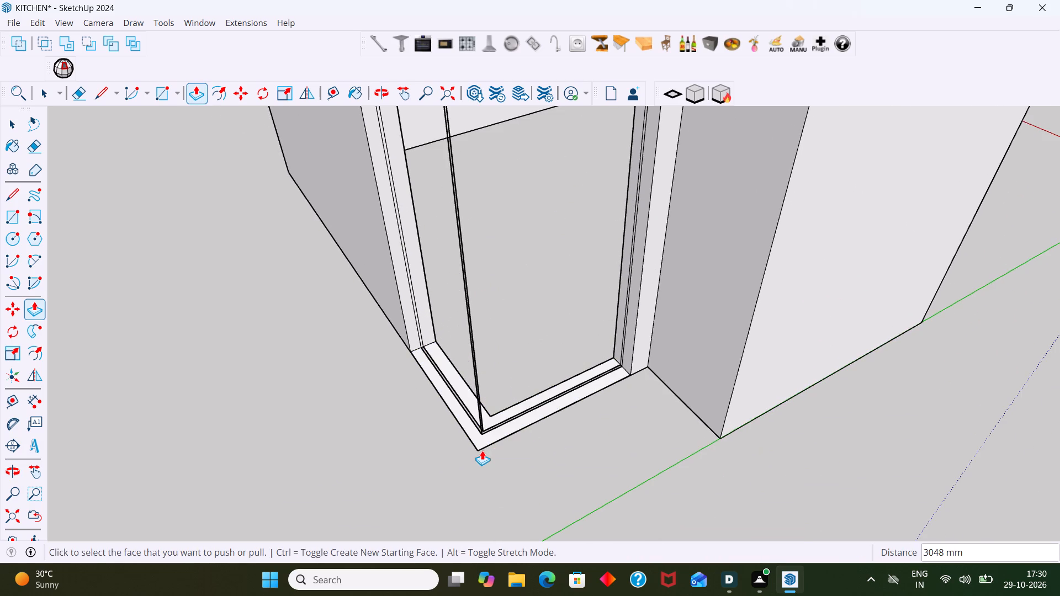
Delete the two leftover freestanding vertical lines at the corner of the opening.
key("space")
left_click(481, 402)
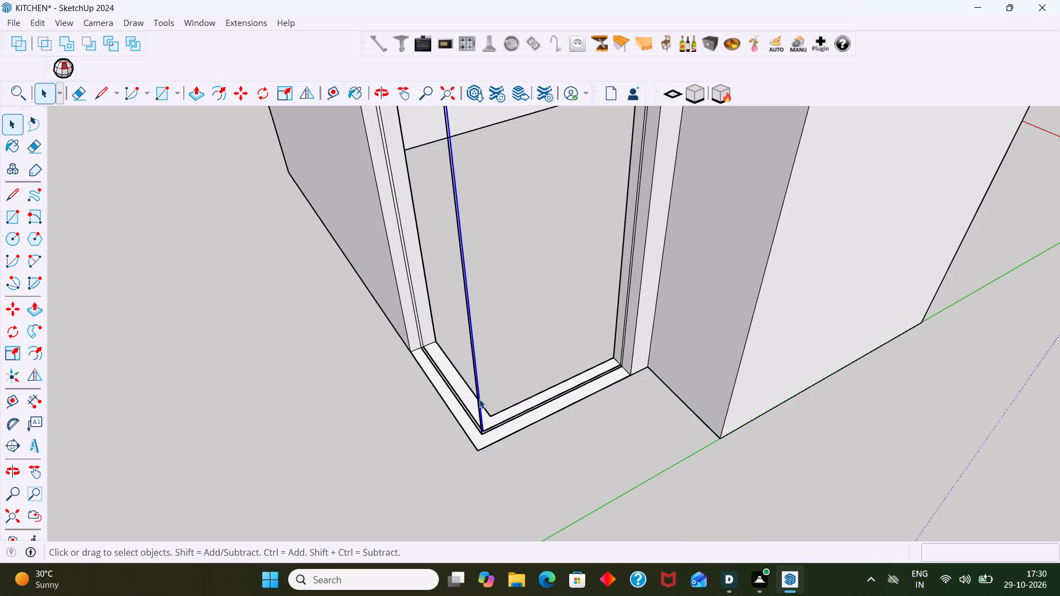
key("Delete")
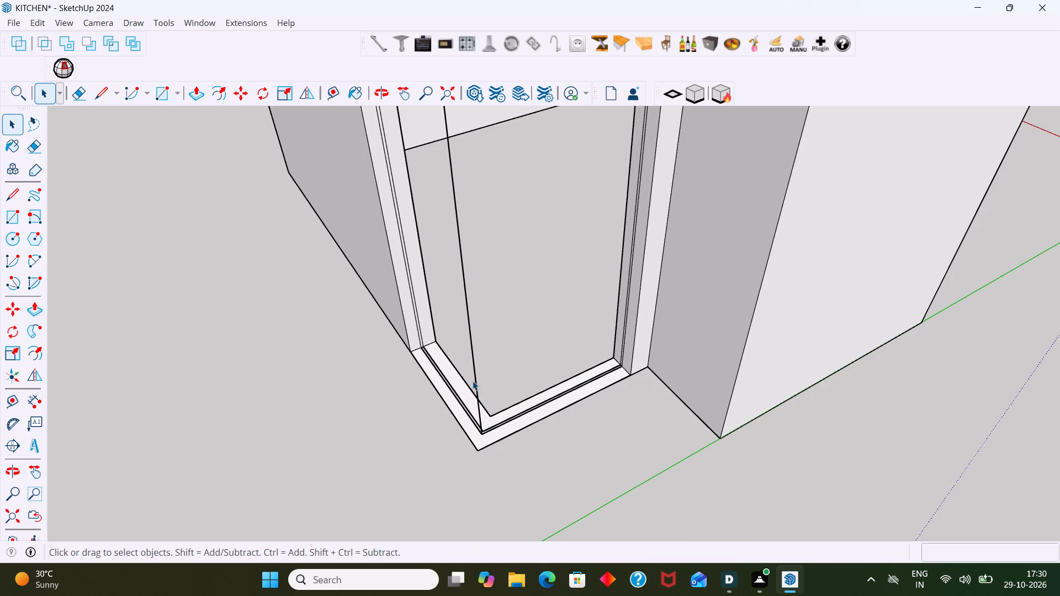
left_click(473, 379)
left_click(474, 375)
key("Delete")
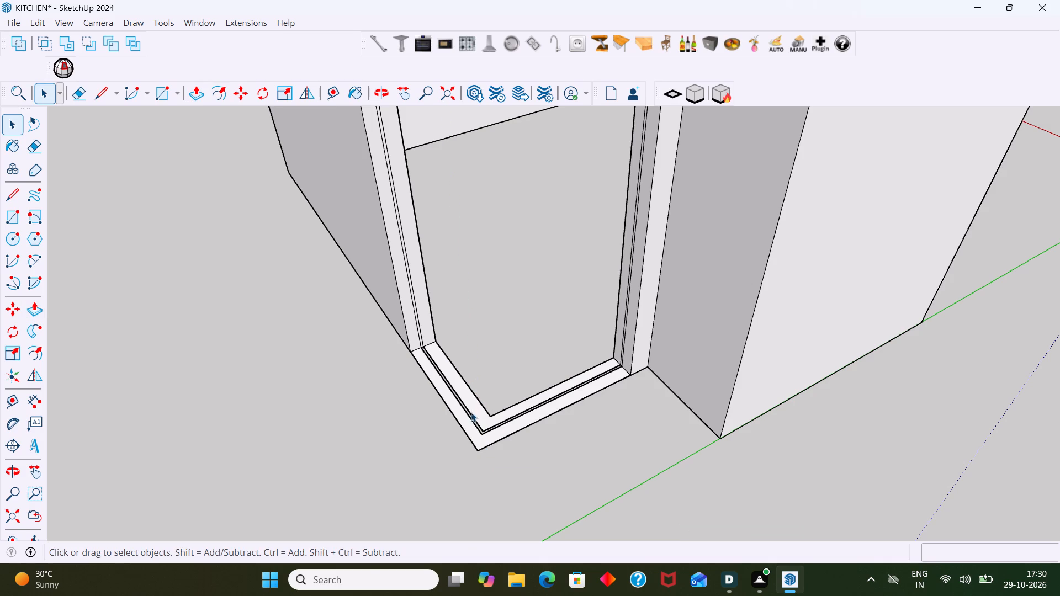
Delete the parallel window outline lines on both legs of the opening's floor strip.
scroll(469, 413, "up", 17)
left_click(469, 429)
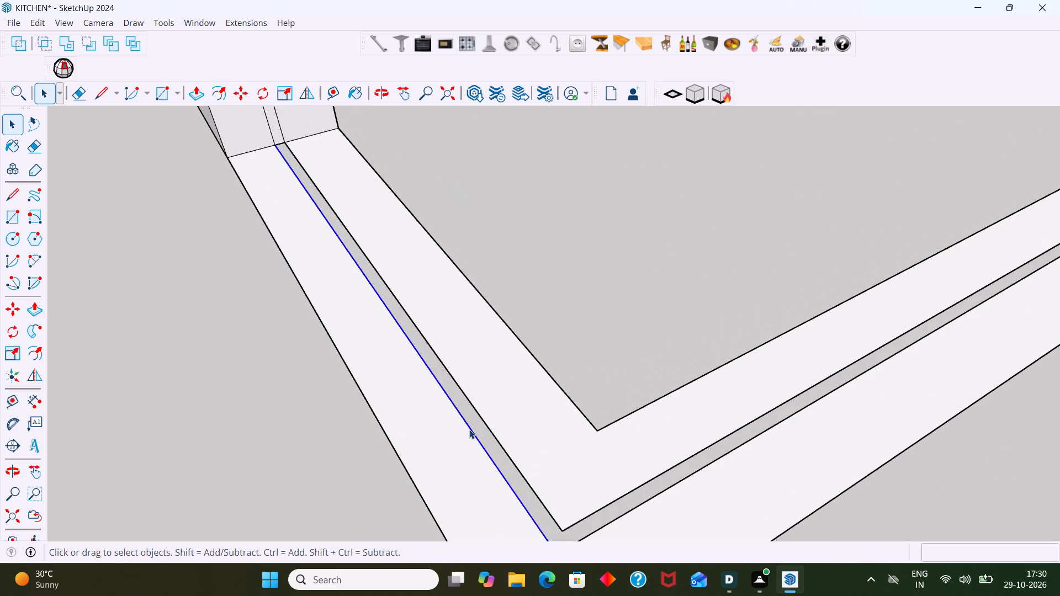
key("Delete")
left_click(482, 421)
key("Delete")
scroll(483, 423, "down", 3)
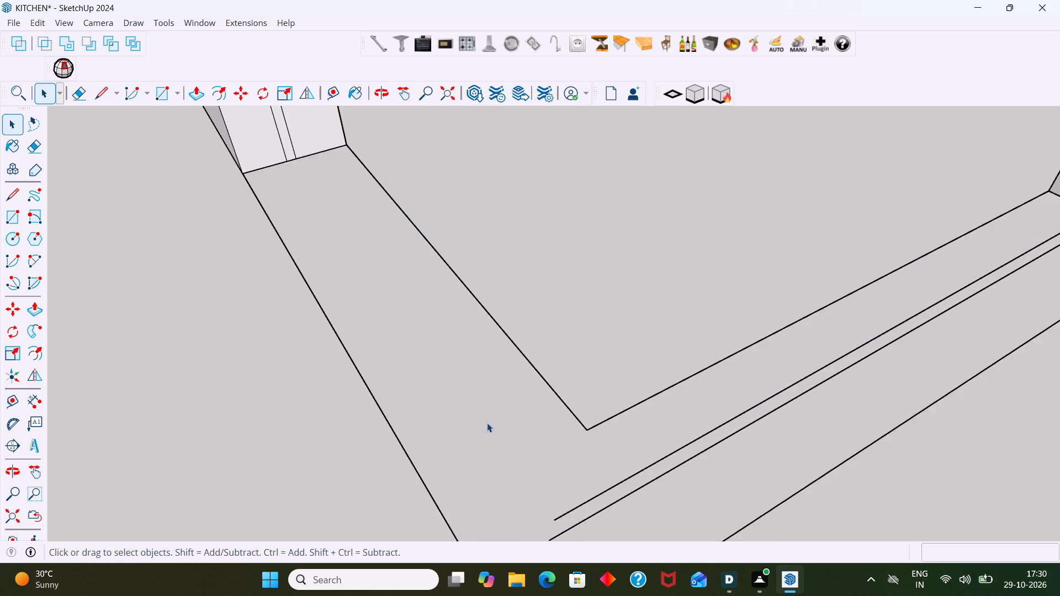
scroll(487, 423, "down", 2)
left_click(565, 481)
key("Delete")
left_click(557, 474)
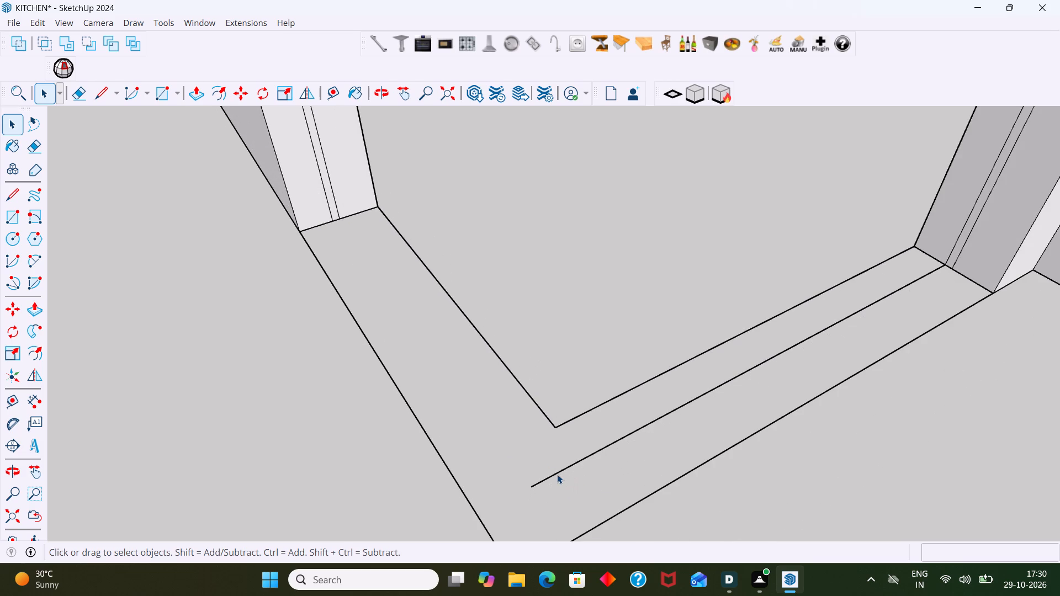
key("Delete")
Delete the two vertical window lines on the end face of the long wall at the opening.
scroll(555, 474, "down", 8)
scroll(606, 429, "down", 3)
scroll(426, 335, "up", 2)
left_click(475, 320)
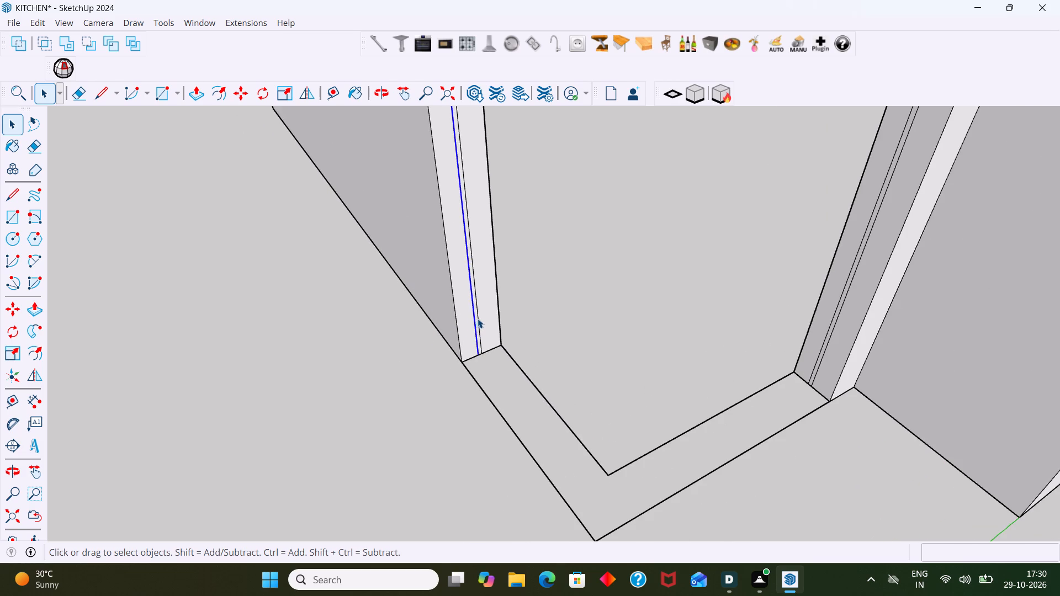
key("Delete")
left_click(478, 318)
key("Delete")
Delete the two vertical window lines on the opposite wall's end face, beside the projecting wall corner.
scroll(483, 322, "down", 13)
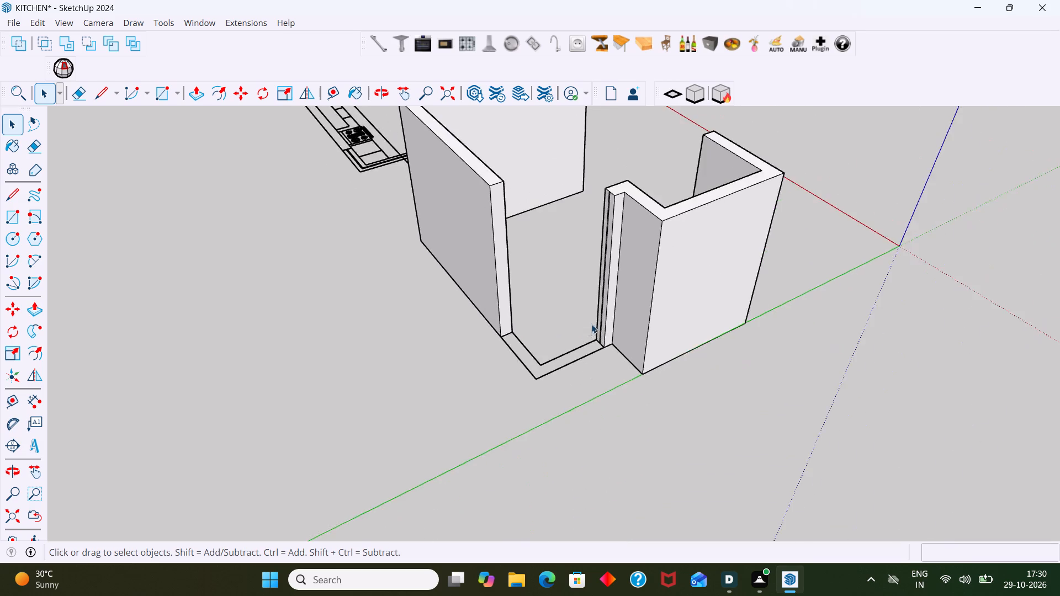
scroll(596, 318, "up", 7)
middle_click_drag(599, 317, 624, 324)
scroll(619, 324, "up", 4)
left_click(614, 326)
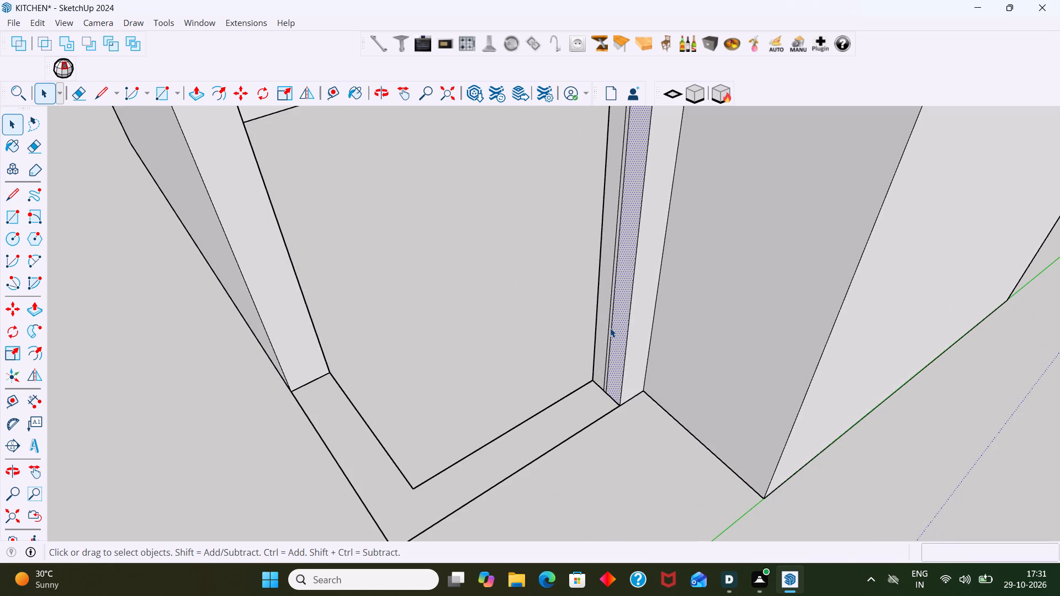
left_click(610, 328)
key("Delete")
left_click(608, 331)
key("Delete")
scroll(601, 349, "down", 7)
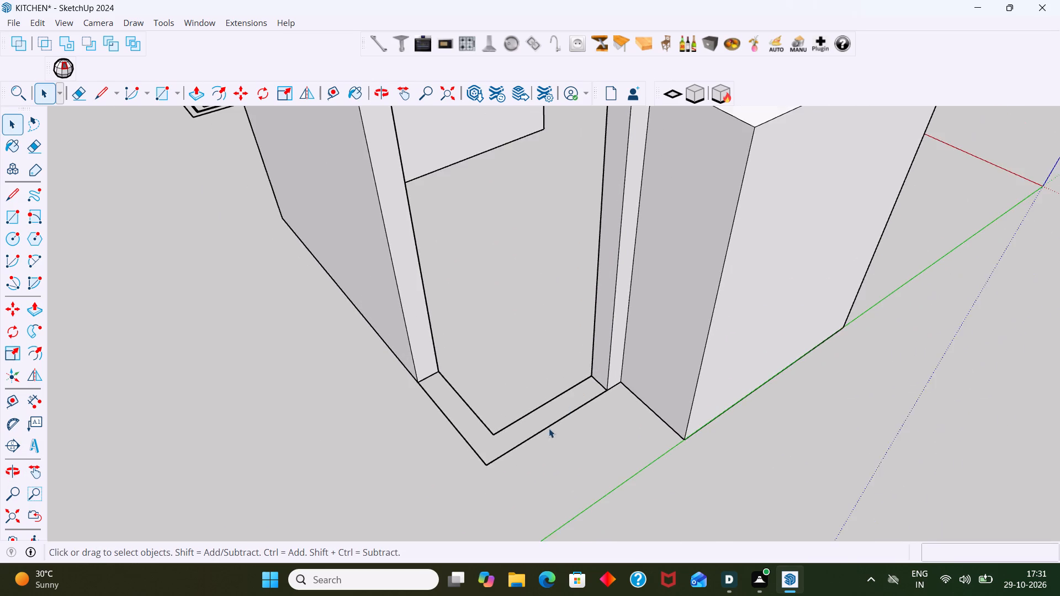
Restore the L-shaped floor face with a 950 x 228 mm rectangle over one leg, and delete the seam line at the corner.
key("r")
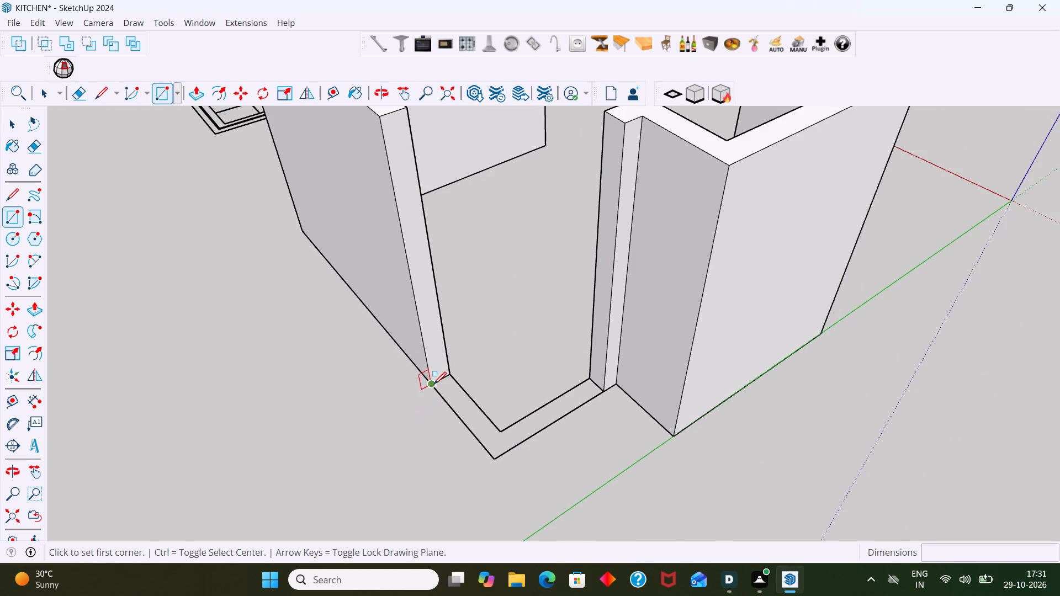
left_click(434, 384)
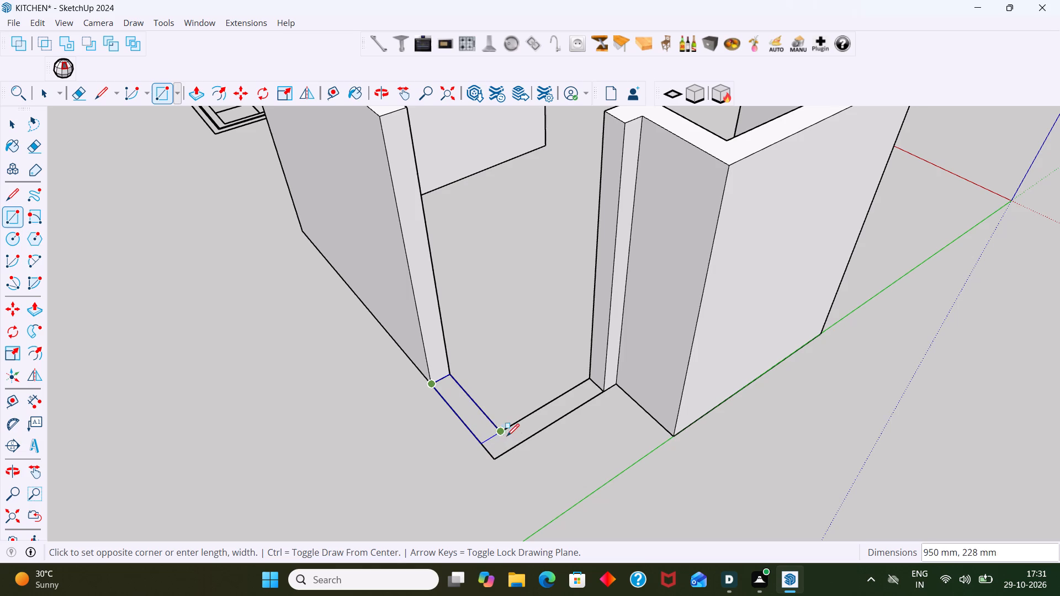
left_click(502, 434)
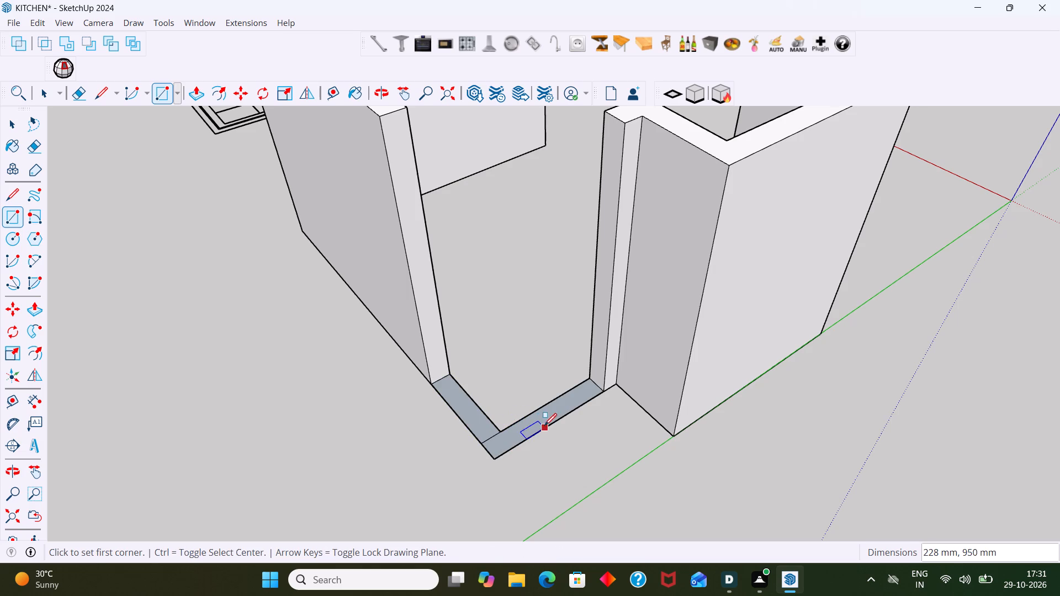
key("space")
left_click(492, 439)
key("Delete")
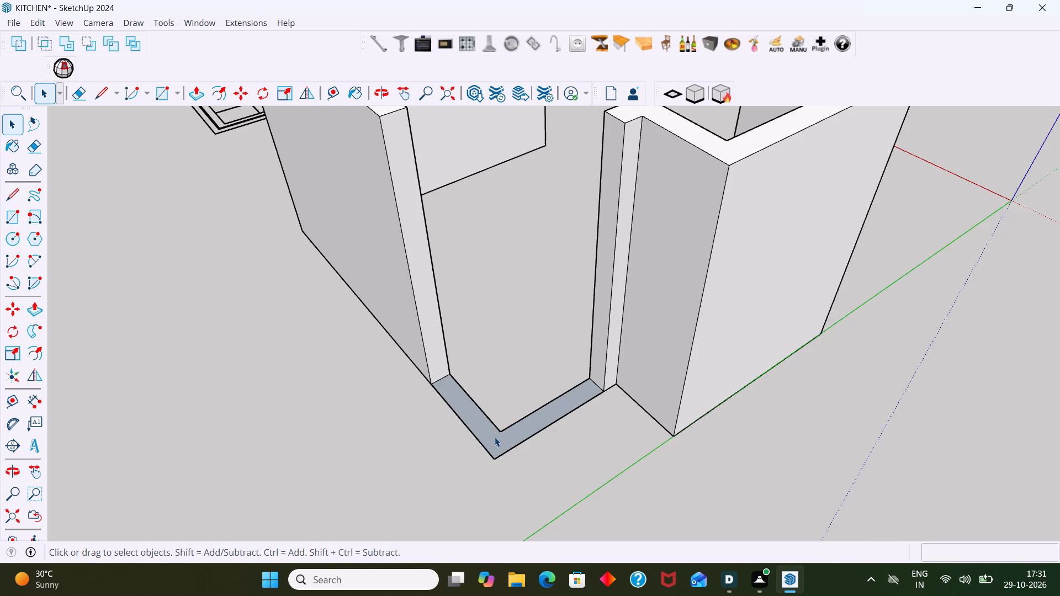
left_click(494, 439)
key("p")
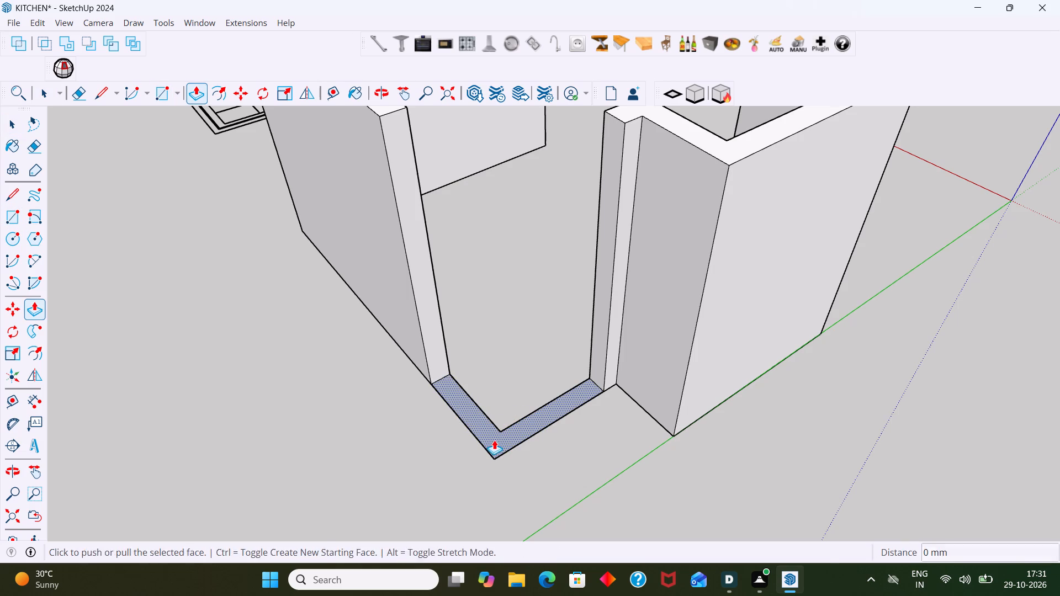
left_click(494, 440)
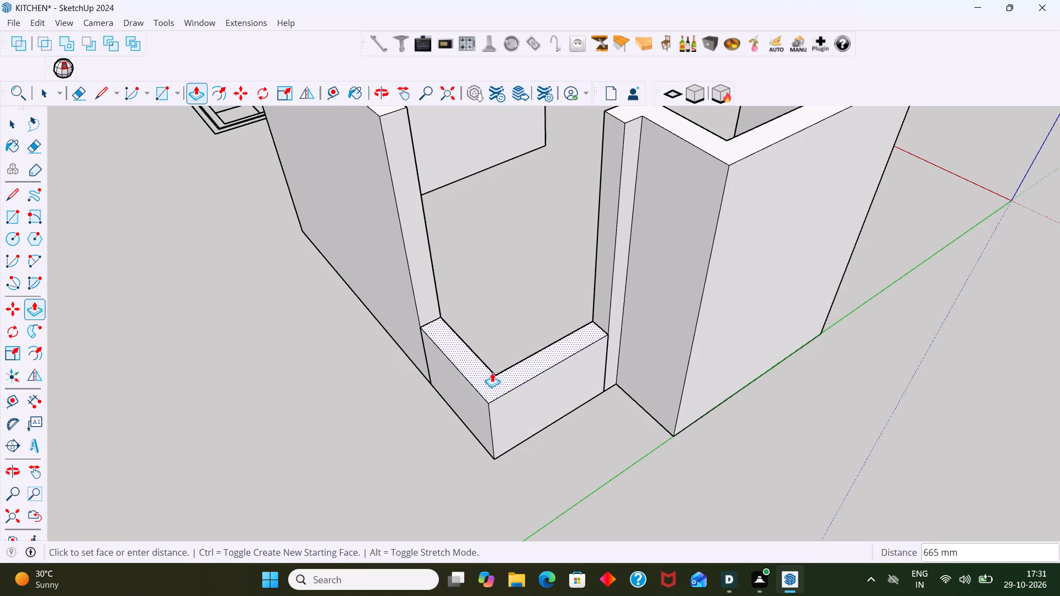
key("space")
Make the L-shaped floor face and its bounding edges into a group.
double_click(507, 432)
right_click(506, 433)
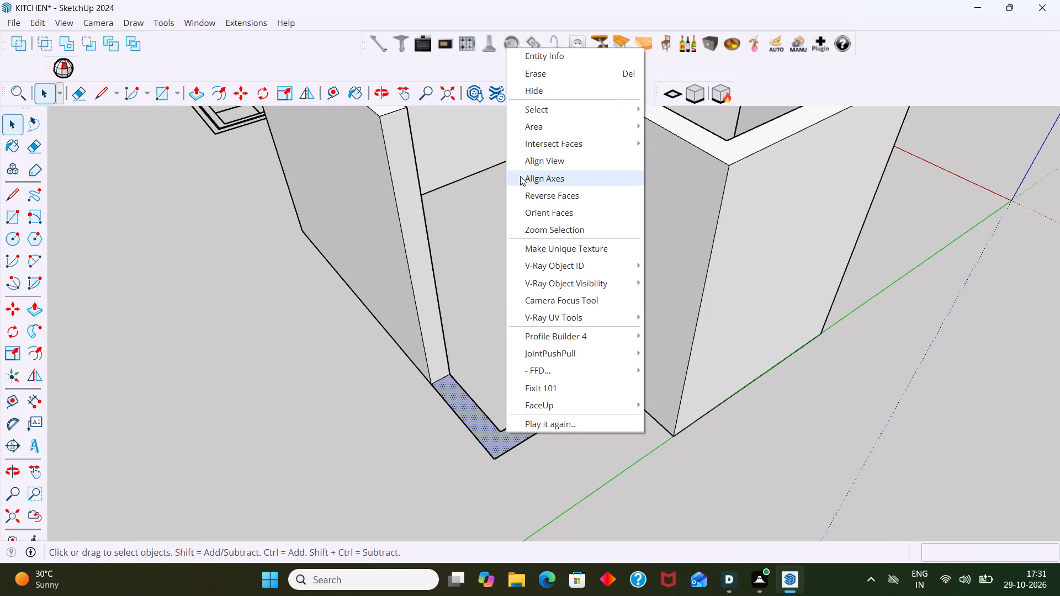
left_click(482, 351)
double_click(482, 426)
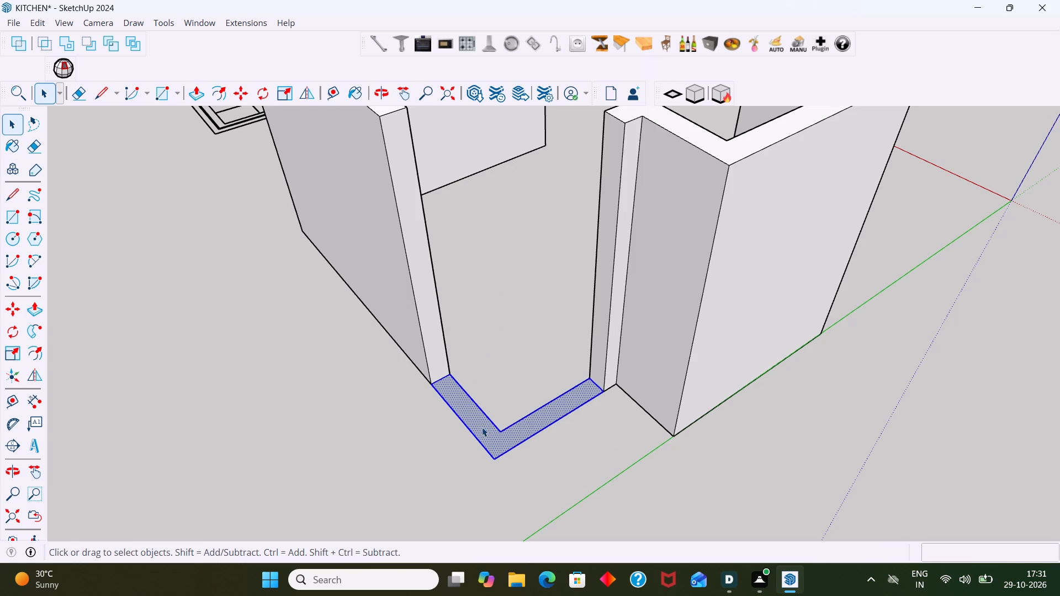
right_click(482, 427)
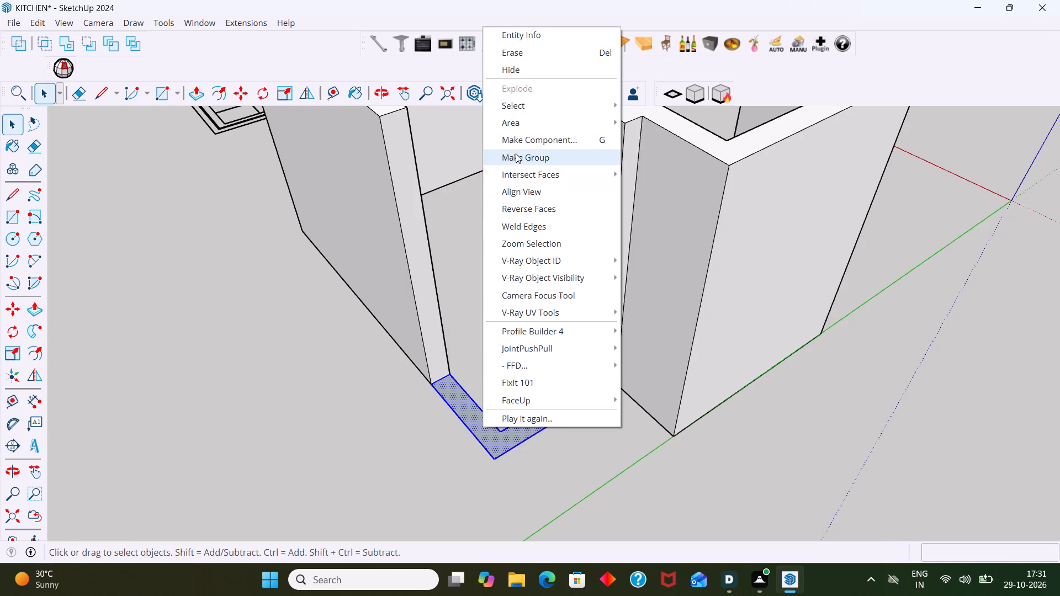
left_click(516, 162)
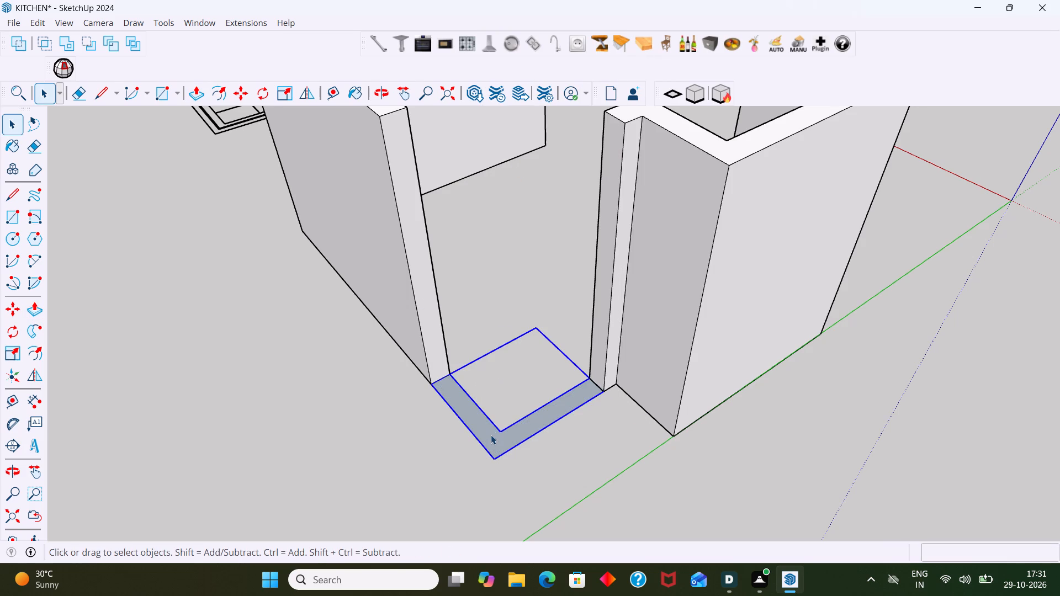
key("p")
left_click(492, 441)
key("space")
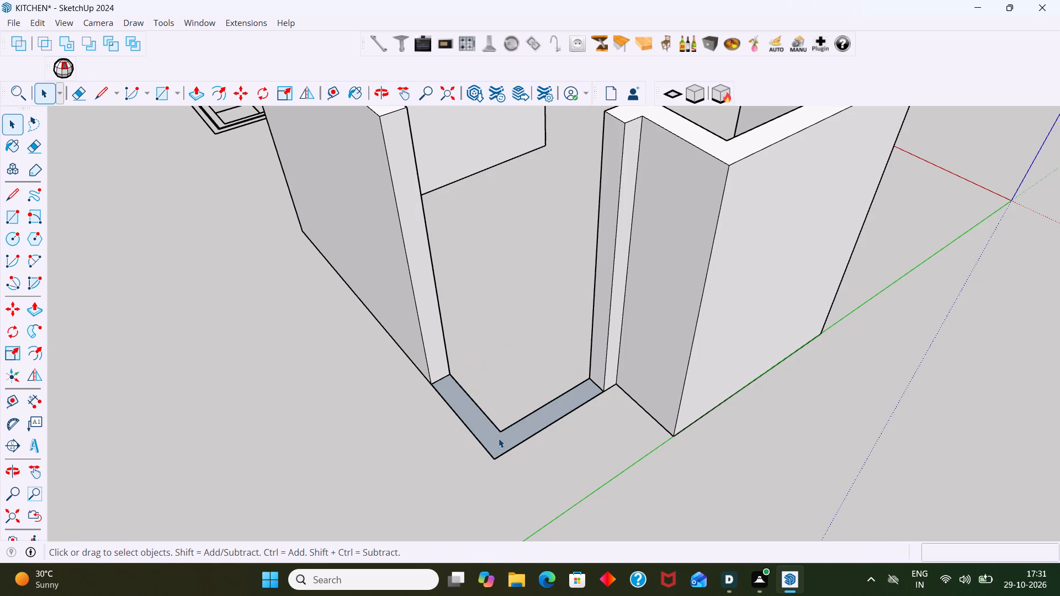
Inside the group, pull the L-shaped face up 3.5' to form the sill wall, and leave the group.
left_click(499, 439)
triple_click(499, 441)
left_click(499, 443)
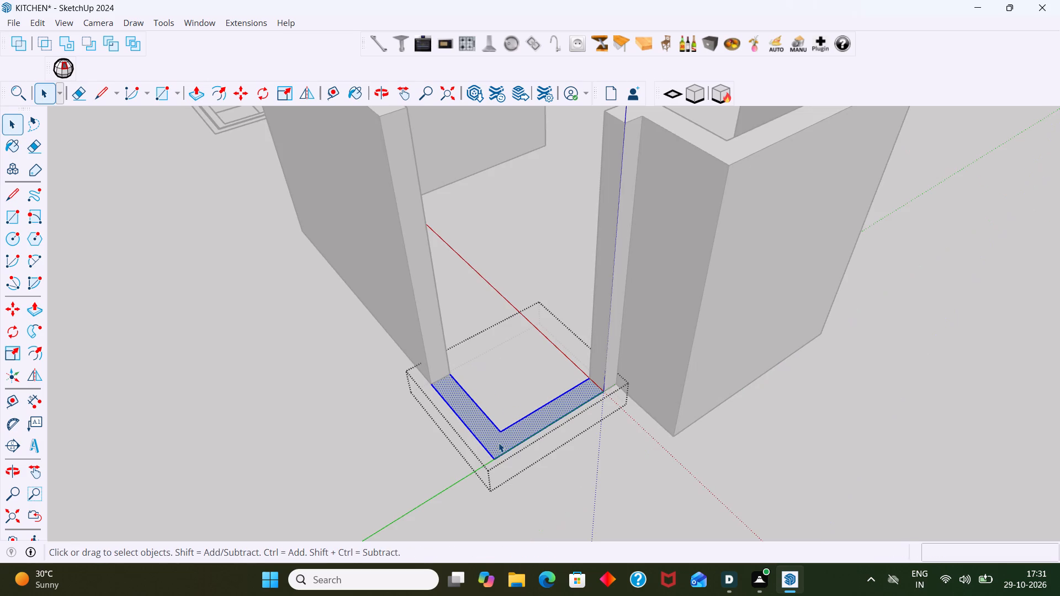
key("p")
left_click(499, 443)
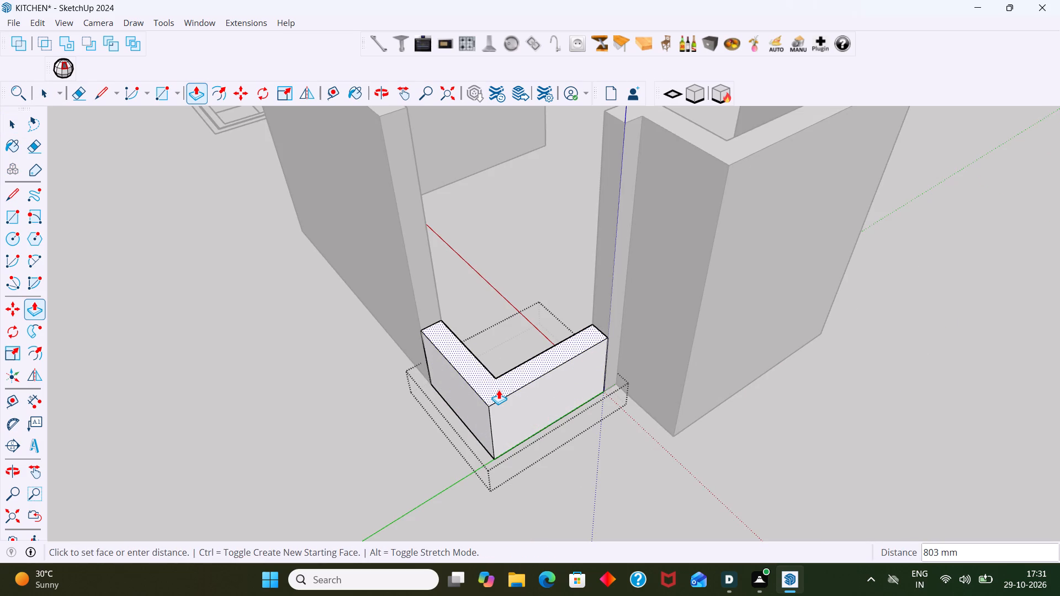
type("3.5")
key("apostrophe")
key("Return")
key("space")
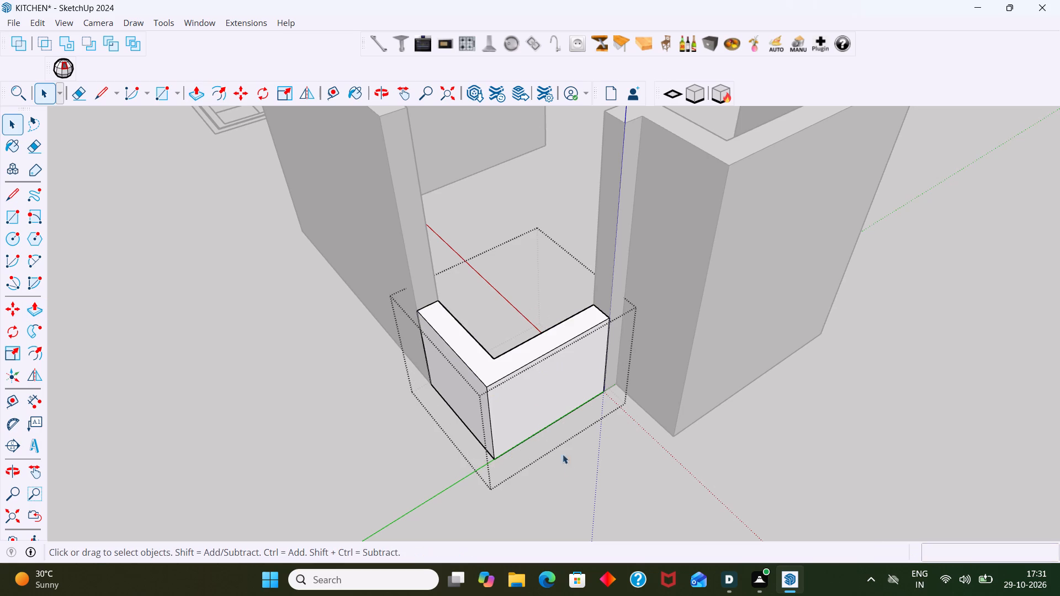
left_click(600, 491)
Copy the sill wall group straight up about 1981 mm so its top aligns with the top of the adjoining walls.
scroll(502, 408, "down", 3)
left_click(499, 406)
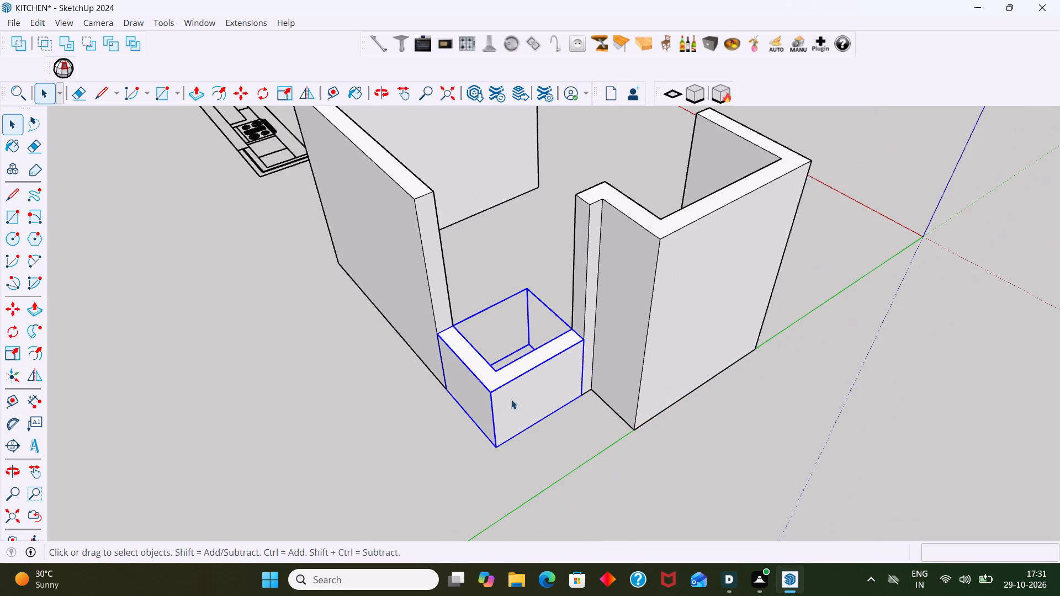
key("m")
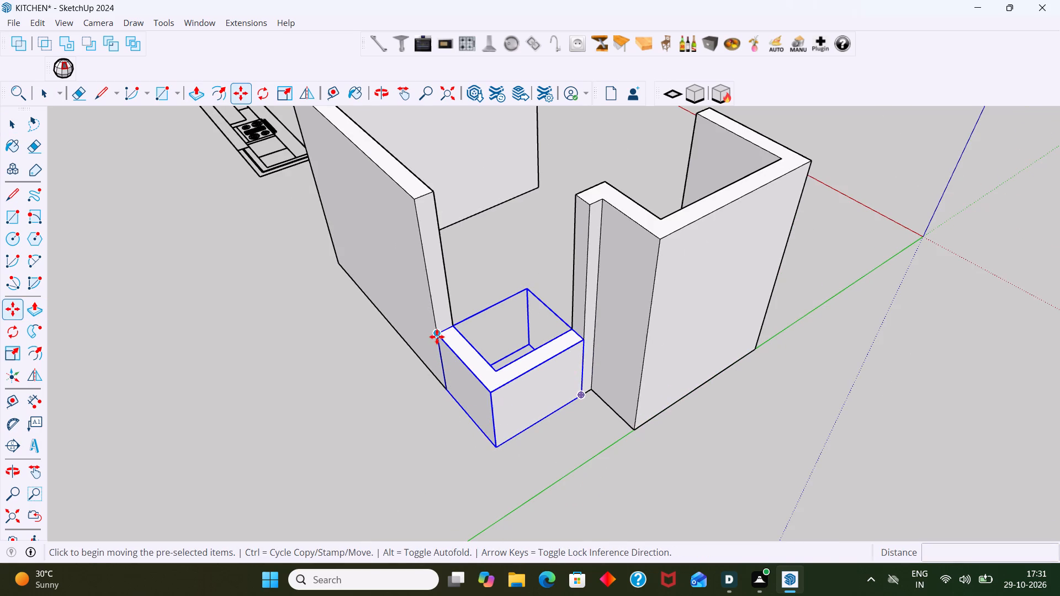
left_click(436, 333)
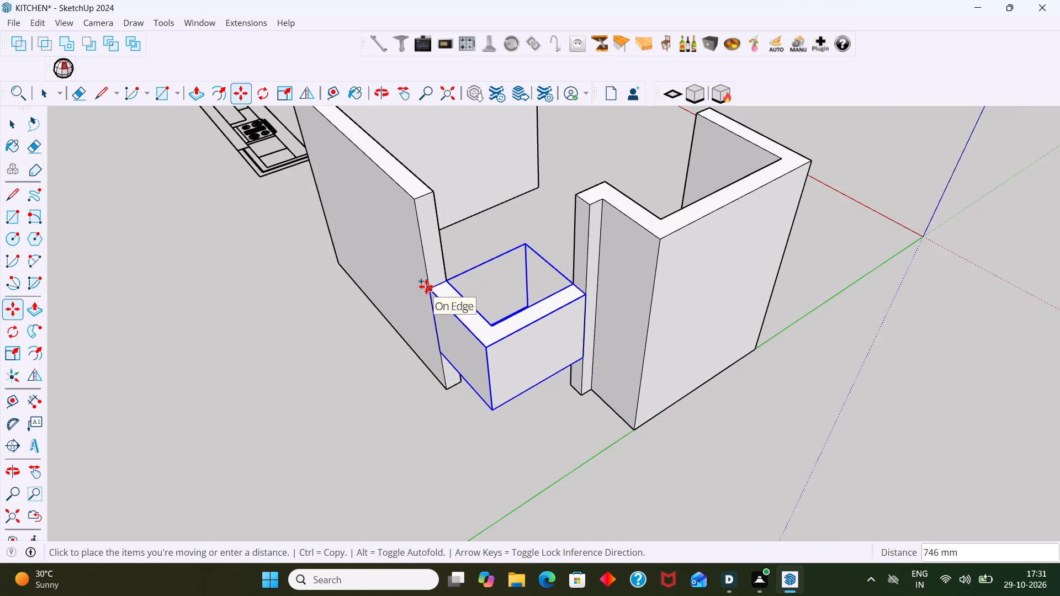
left_click(414, 200)
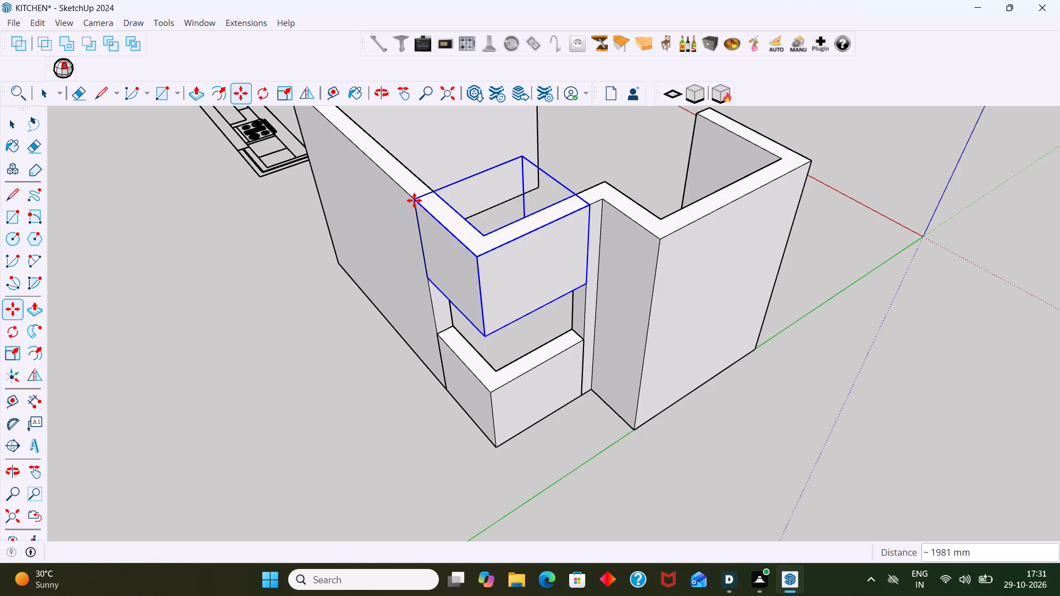
key("space")
left_click(796, 430)
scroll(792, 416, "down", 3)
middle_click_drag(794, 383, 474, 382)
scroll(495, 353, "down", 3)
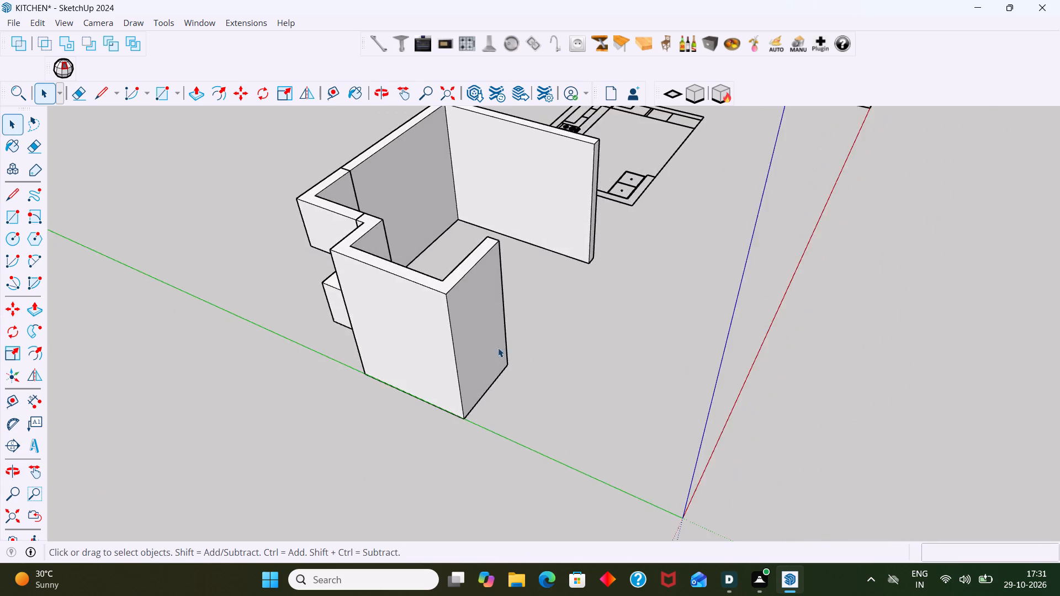
Examine the raised walls, the kitchen plans and the first elevation with its base and wall cabinets.
scroll(498, 348, "down", 3)
middle_click_drag(511, 301, 260, 310)
scroll(421, 167, "up", 8)
scroll(395, 196, "down", 4)
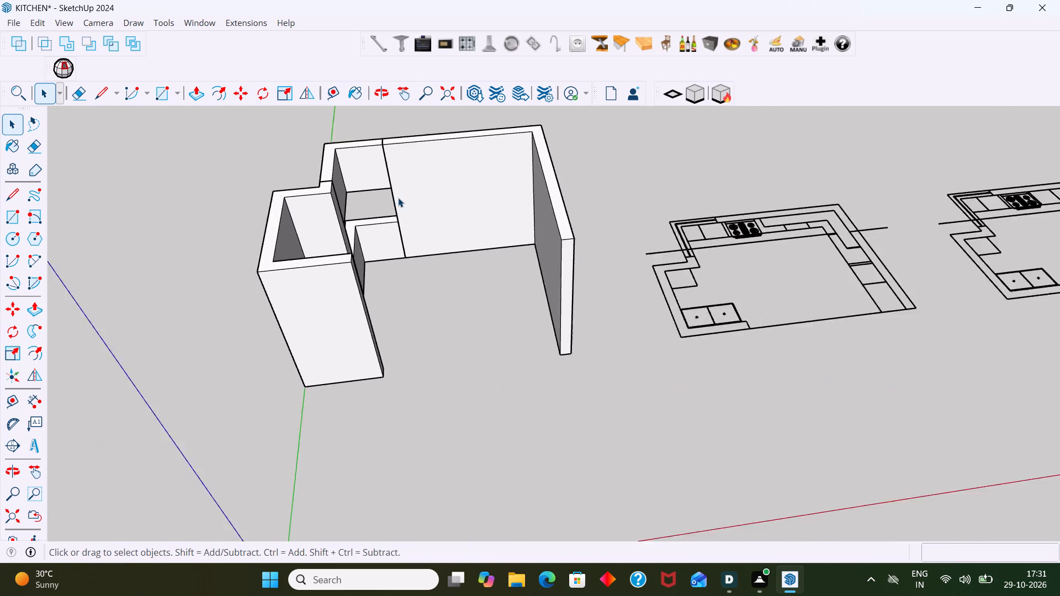
scroll(398, 198, "down", 5)
middle_click_drag(431, 207, 236, 264, "shift")
scroll(470, 264, "down", 8)
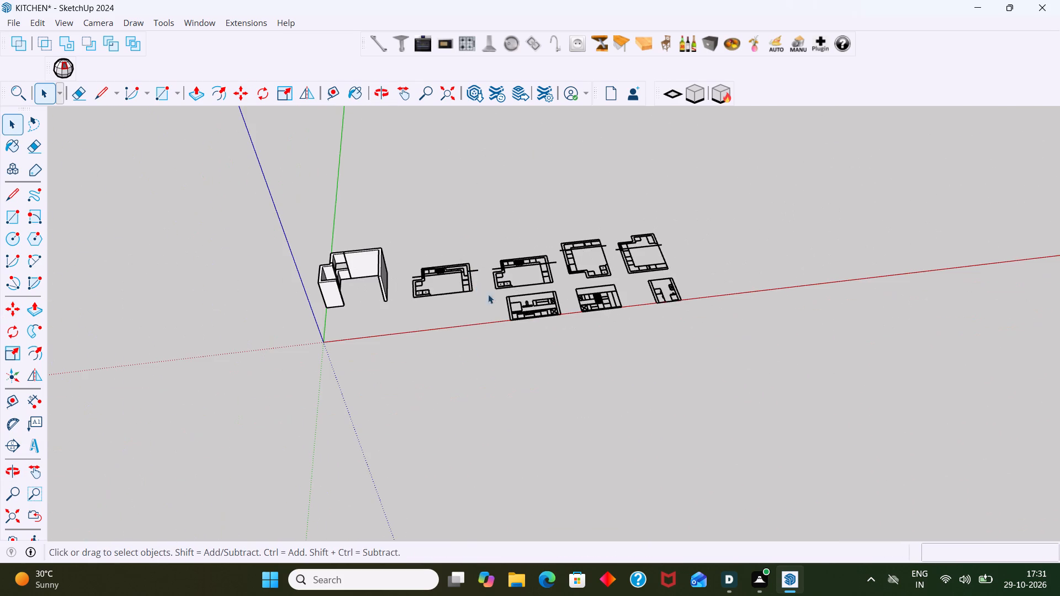
middle_click_drag(516, 297, 483, 332)
scroll(489, 255, "up", 9)
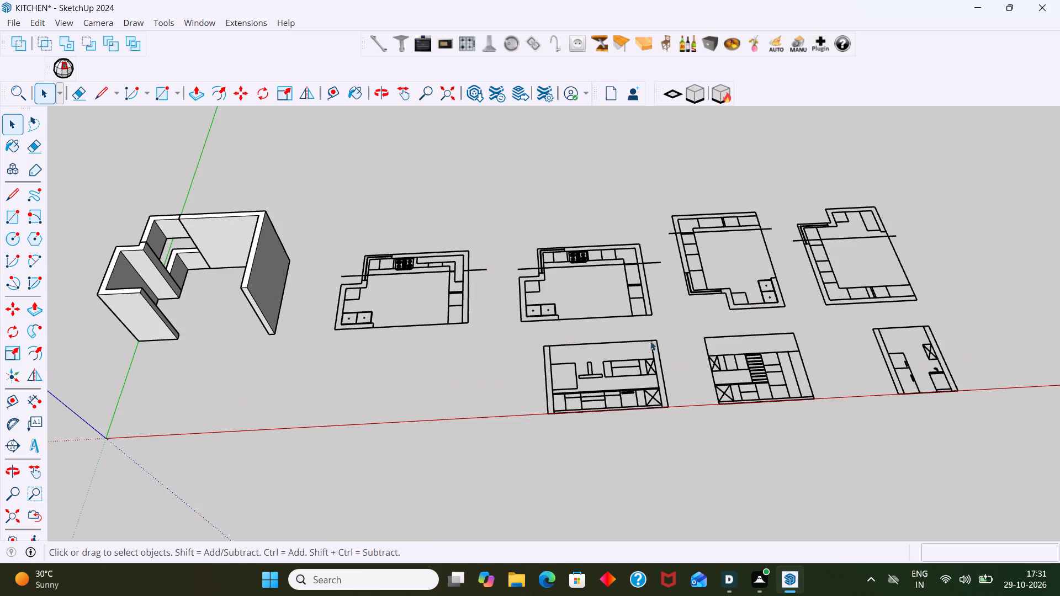
scroll(642, 400, "up", 13)
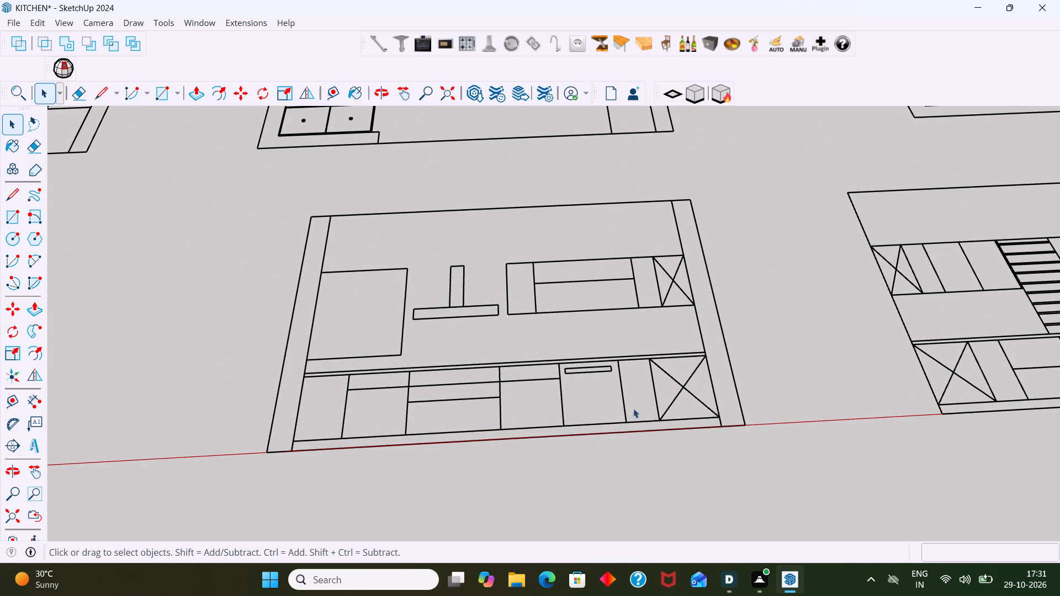
scroll(661, 409, "down", 1)
scroll(646, 407, "up", 2)
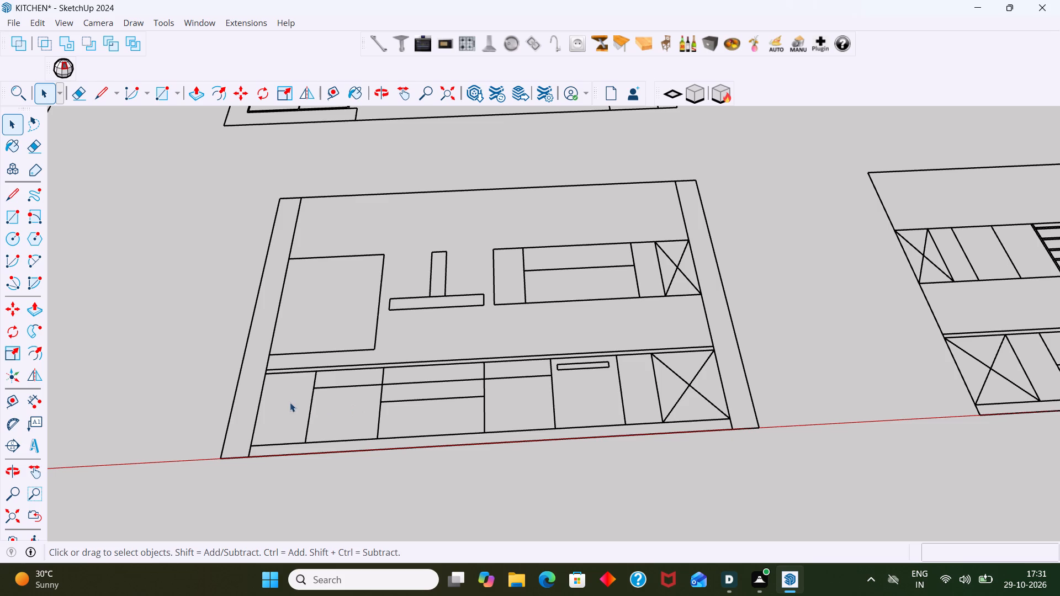
scroll(285, 389, "down", 2)
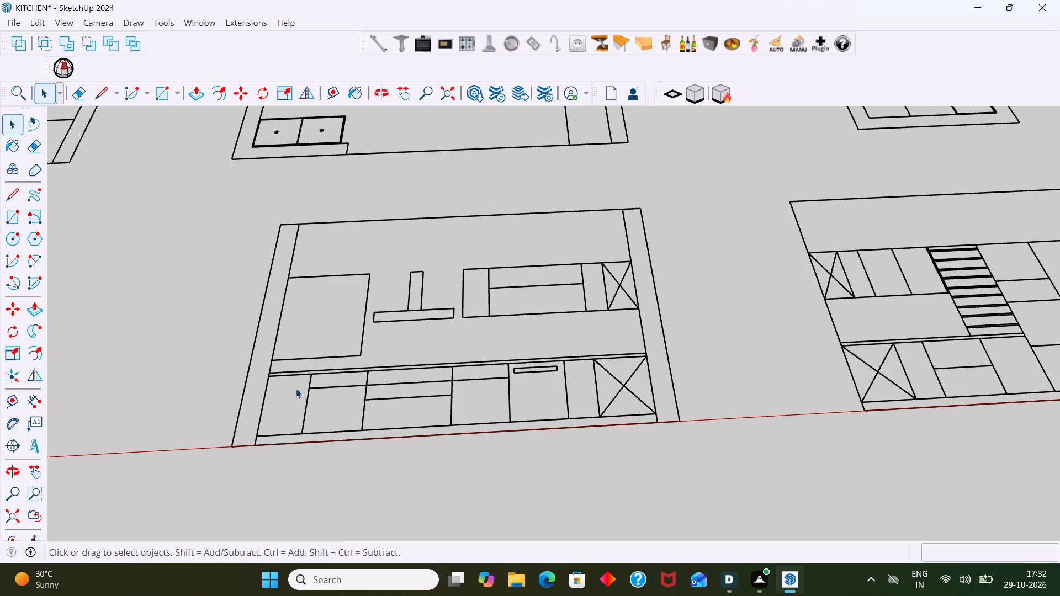
scroll(326, 385, "down", 7)
middle_click_drag(333, 385, 348, 387, "shift")
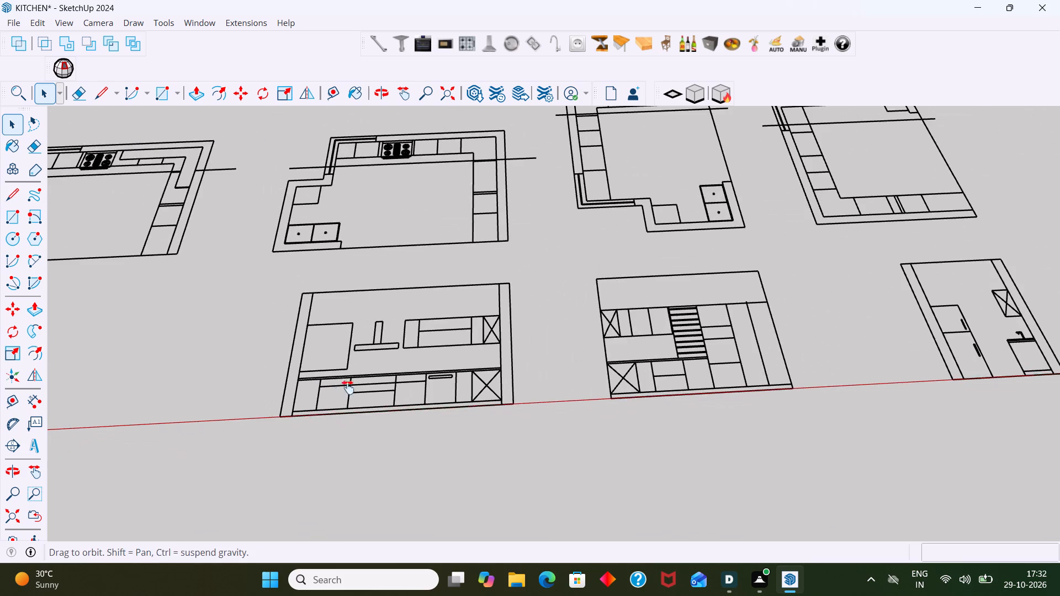
middle_click_drag(348, 387, 517, 390, "shift")
scroll(507, 384, "down", 2)
middle_click_drag(242, 272, 697, 258)
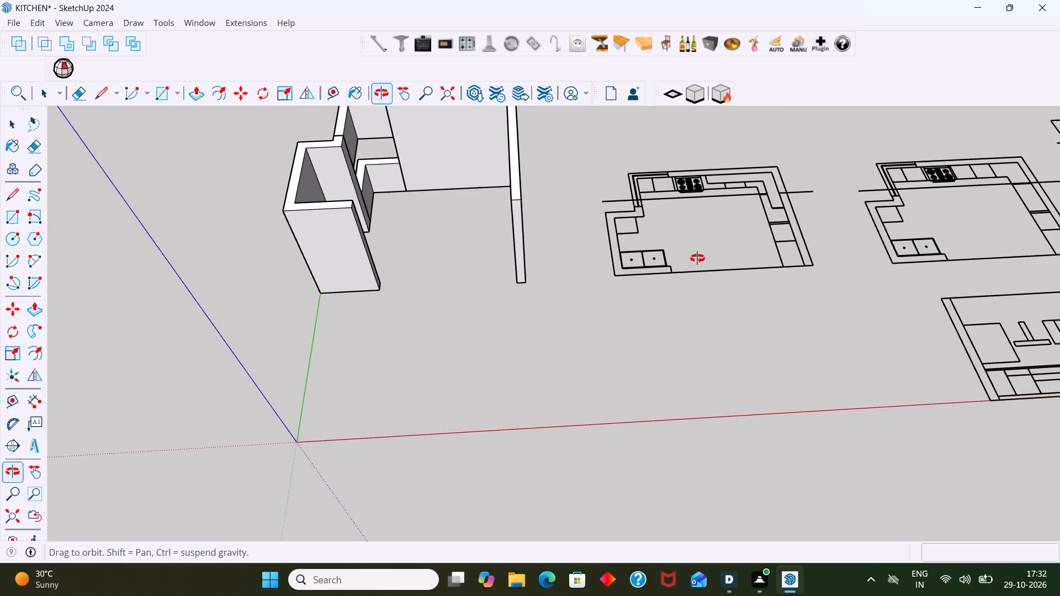
middle_click_drag(697, 258, 697, 258)
scroll(473, 219, "up", 2)
middle_click_drag(638, 258, 390, 253, "shift")
scroll(486, 252, "down", 7)
middle_click_drag(635, 310, 454, 307, "shift")
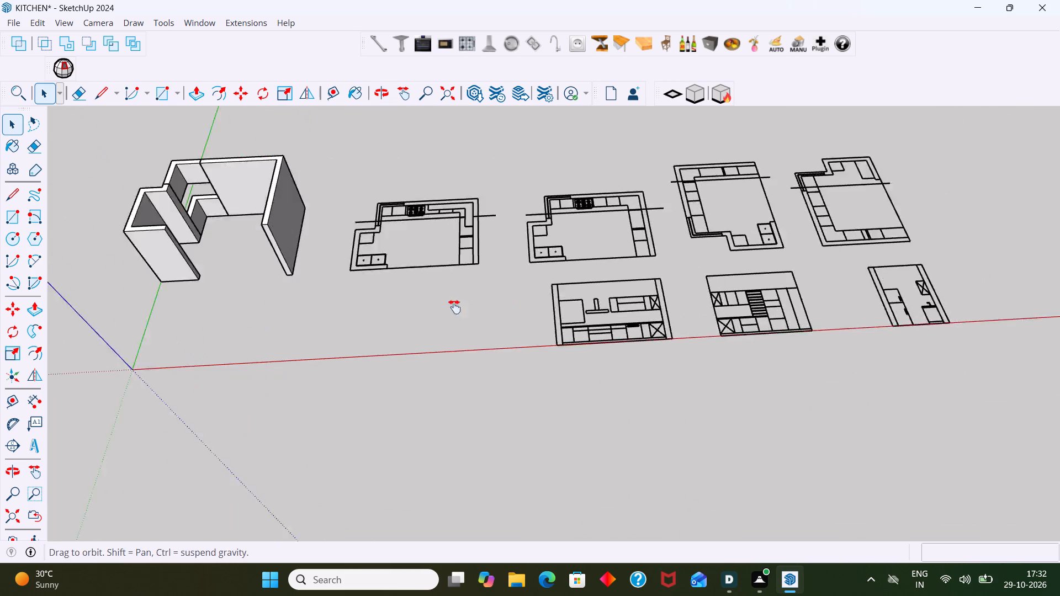
middle_click_drag(454, 307, 326, 311, "shift")
Draw a 4050 x 840 mm rectangle over the base-cabinet zone of the first elevation, between its two side walls.
scroll(405, 294, "up", 7)
scroll(343, 401, "up", 6)
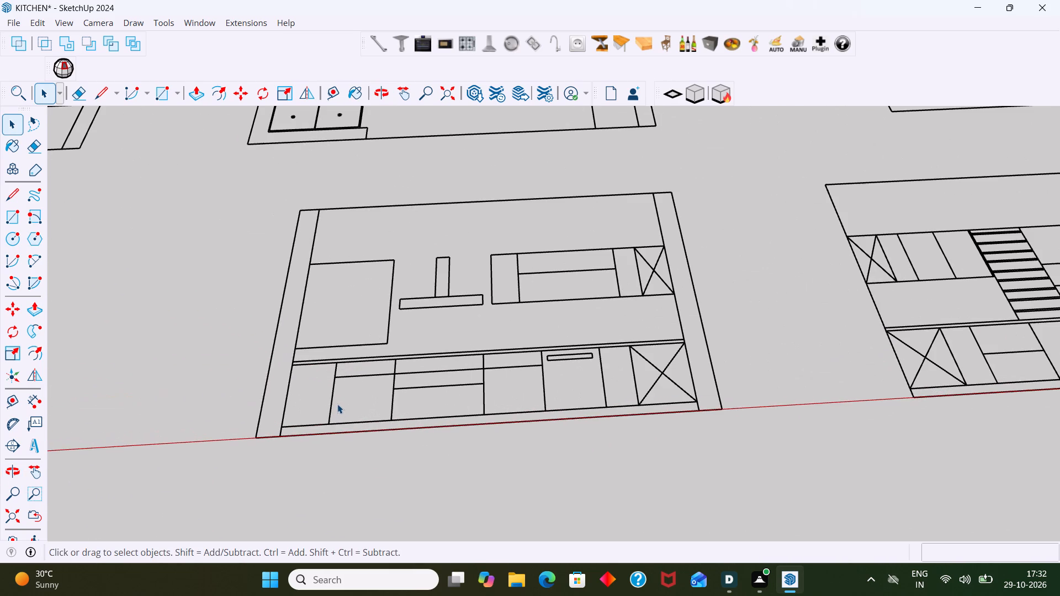
key("r")
scroll(274, 365, "up", 8)
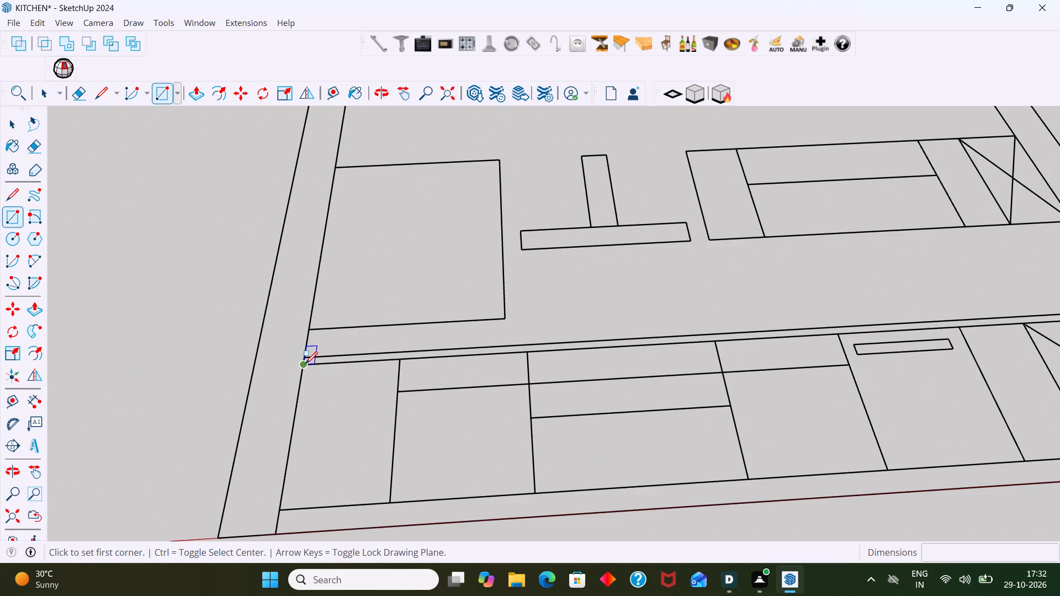
left_click(305, 357)
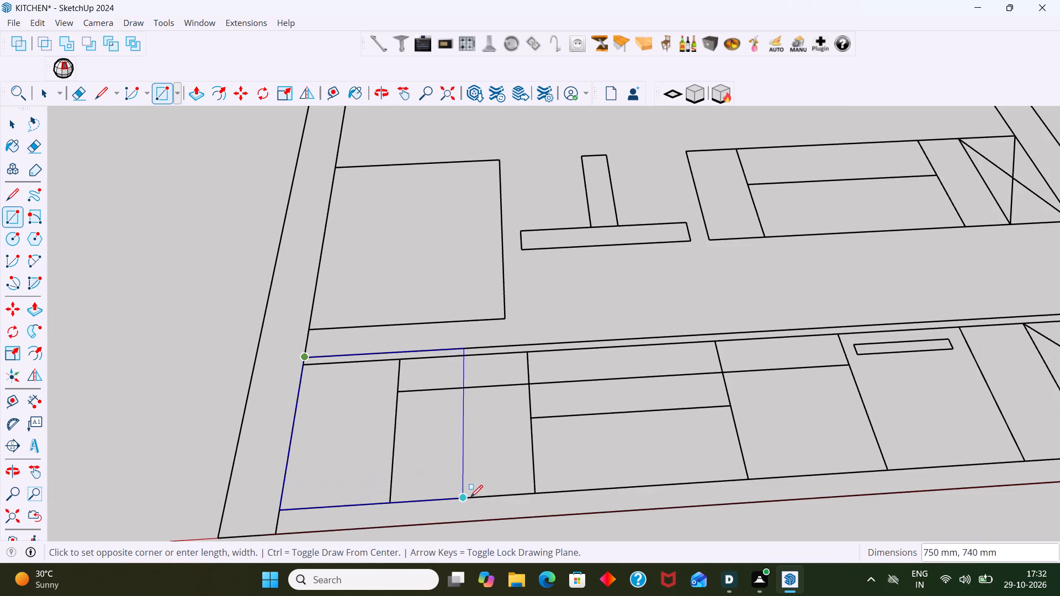
scroll(491, 514, "down", 3)
middle_click_drag(498, 511, 272, 390, "shift")
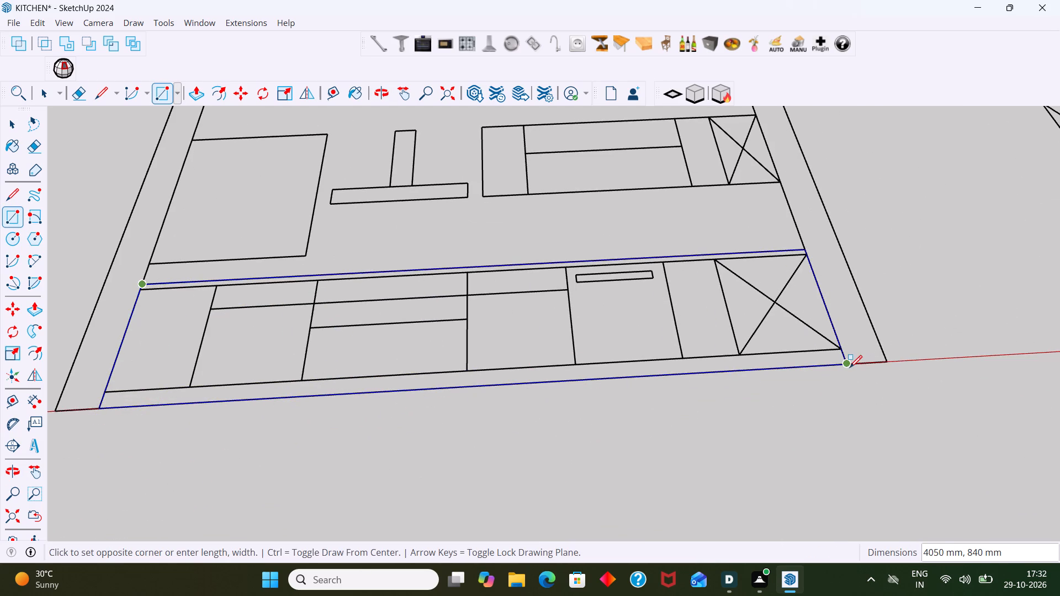
left_click(849, 365)
scroll(875, 374, "left", 1)
key("space")
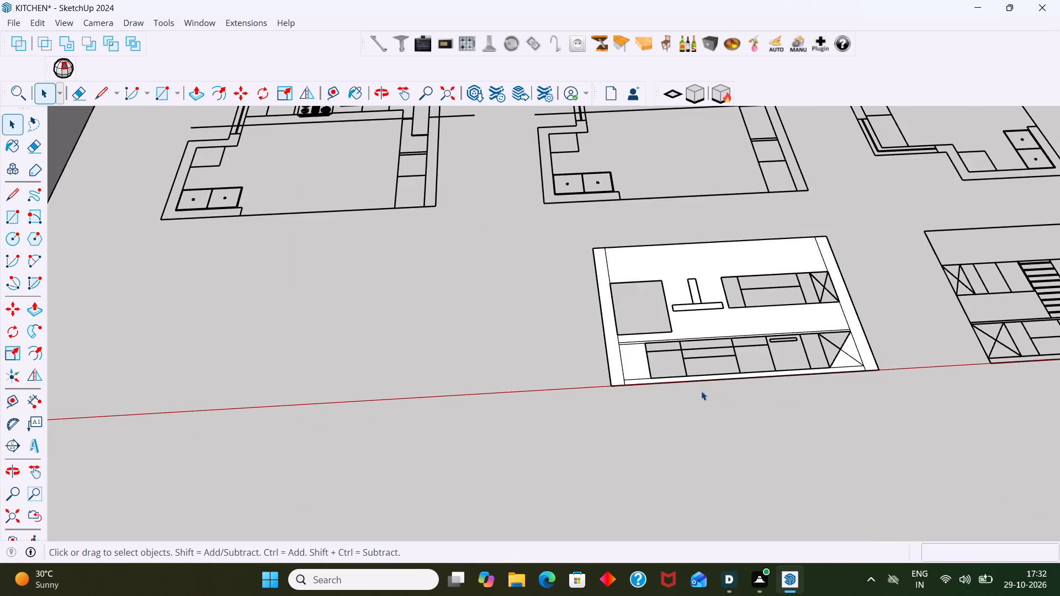
Fill the missing base-cabinet faces with a 3600 x 700 mm rectangle over the units and a 900 x 175 mm rectangle over the middle drawer.
key("r")
scroll(614, 337, "up", 9)
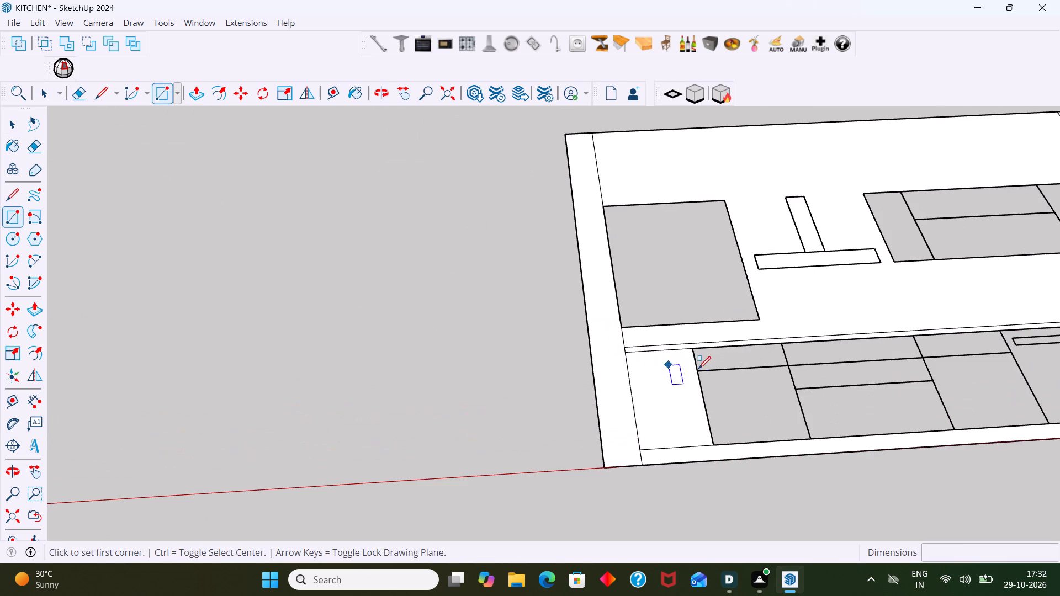
left_click(695, 350)
scroll(802, 412, "down", 5)
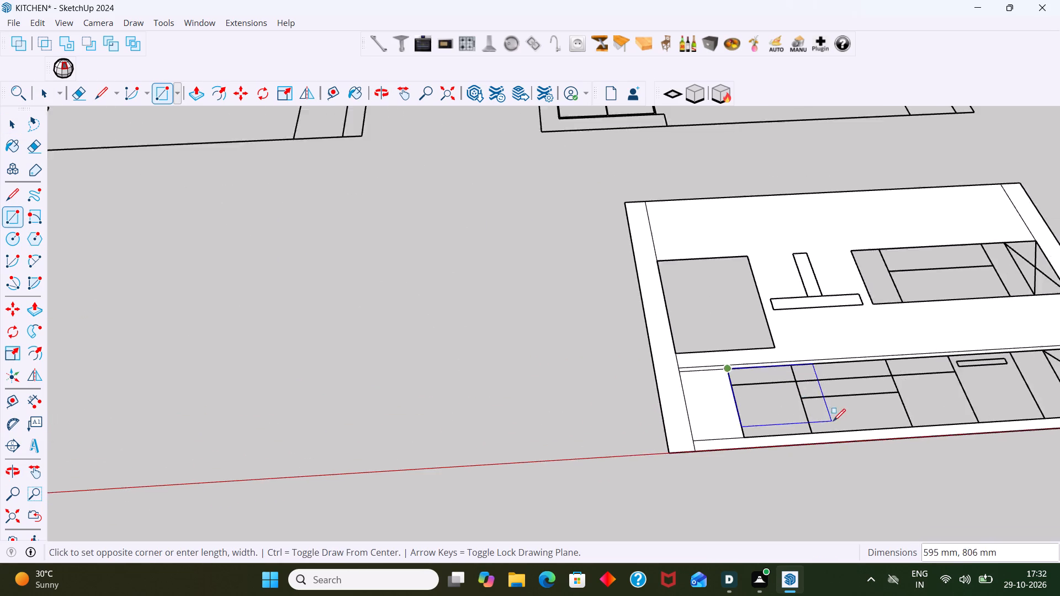
scroll(833, 421, "down", 1)
middle_click_drag(835, 416, 519, 359, "shift")
scroll(797, 354, "up", 8)
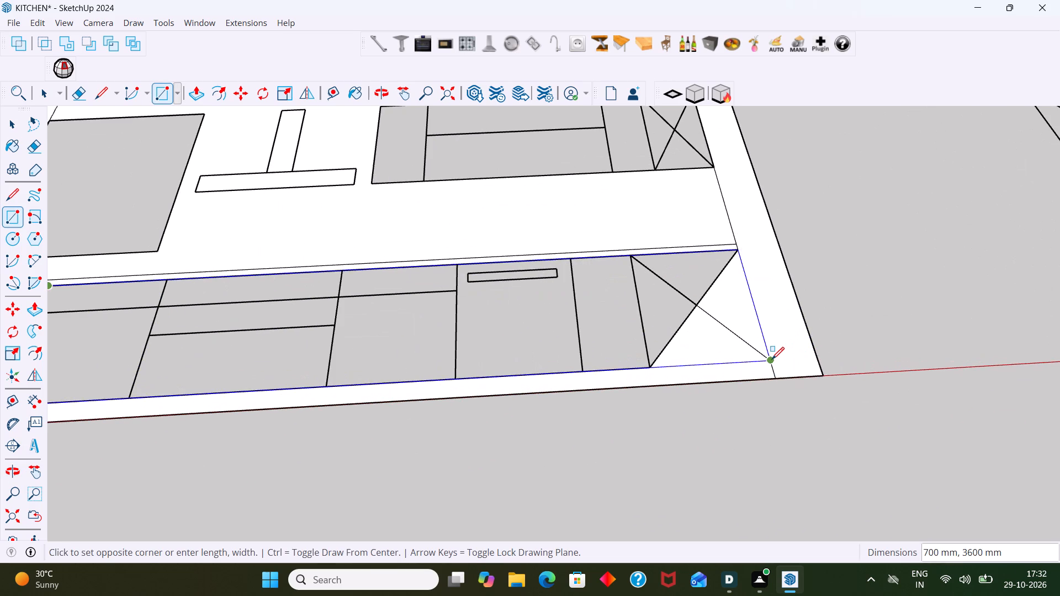
left_click(772, 359)
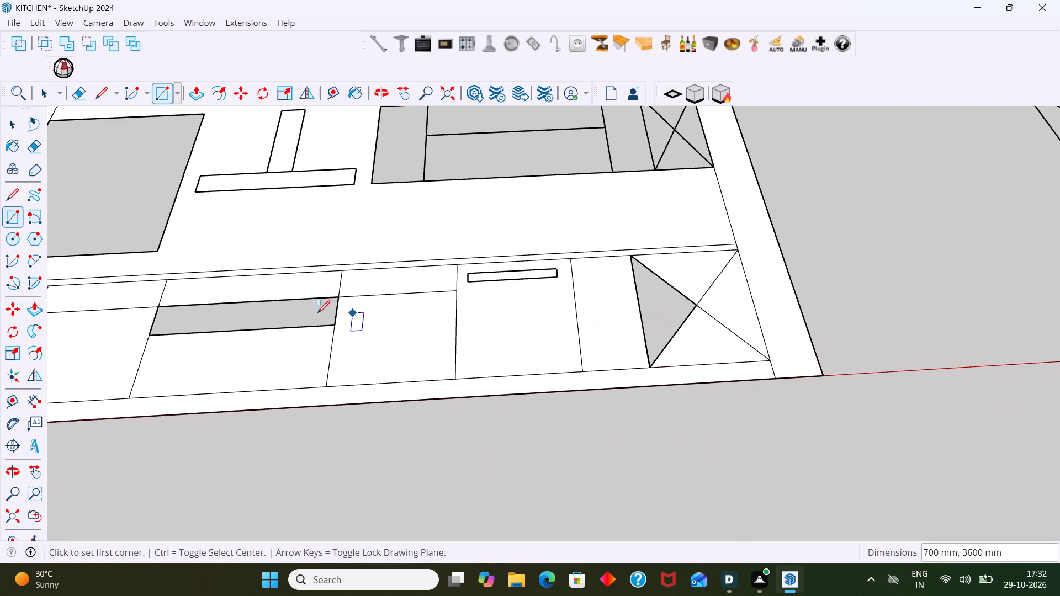
left_click(157, 304)
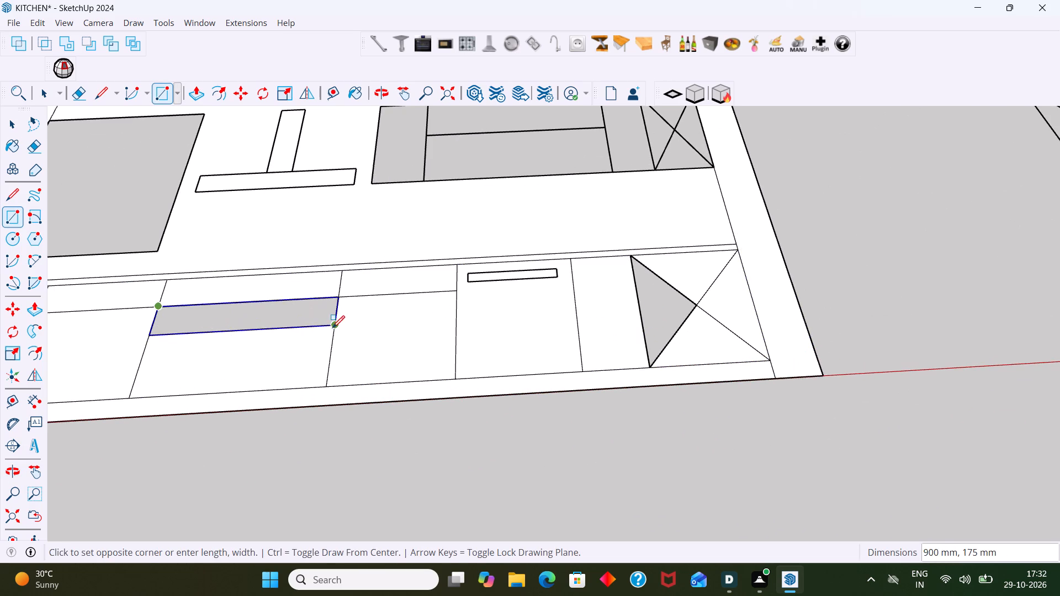
left_click(336, 327)
key("space")
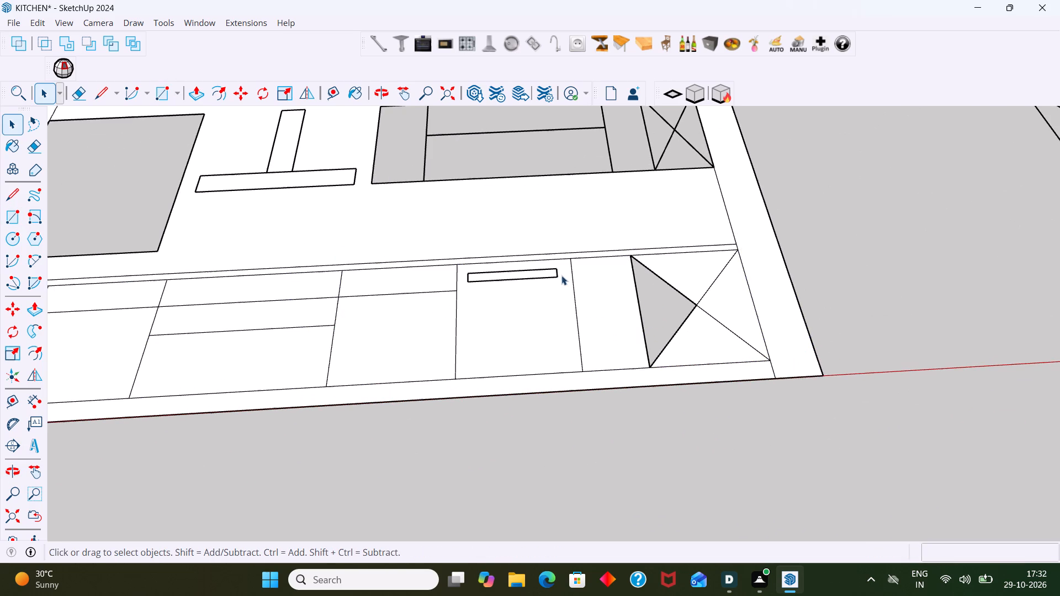
Trace half of one diagonal in the crossed base corner cabinet to close its remaining triangular face.
key("l")
left_click(635, 253)
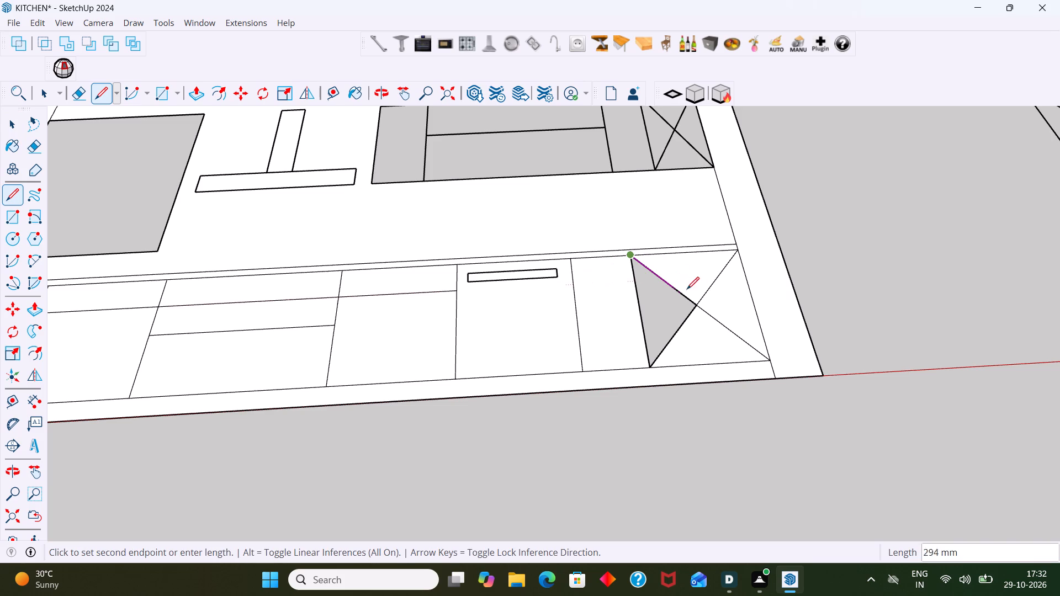
left_click(697, 306)
scroll(697, 306, "left", 1)
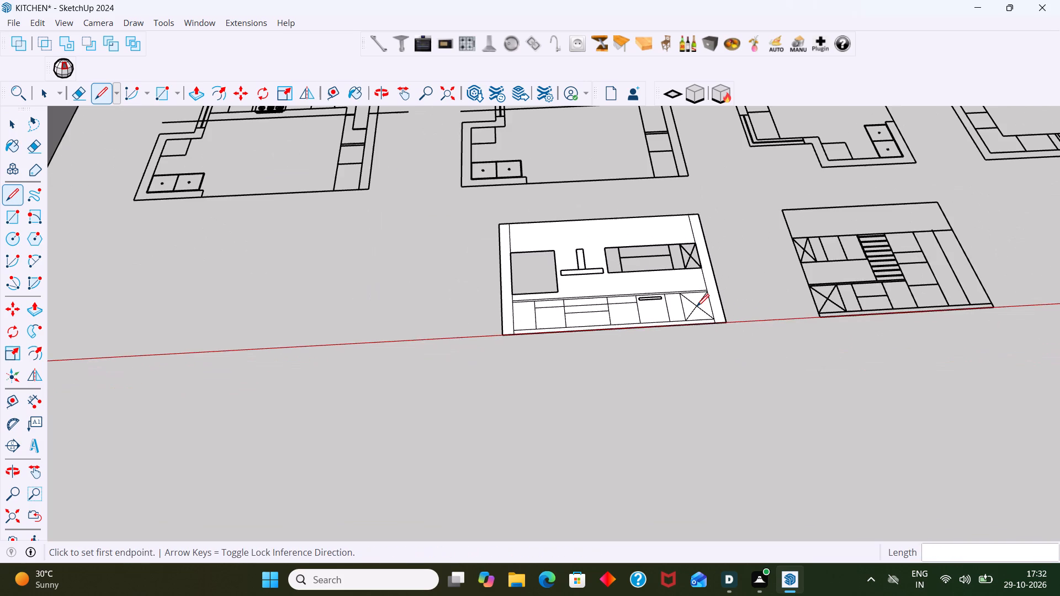
key("space")
Delete the faces of both side walls and the wall area above the counter, keeping the base-cabinet faces.
scroll(642, 323, "up", 7)
middle_click_drag(632, 328, 609, 410)
scroll(609, 412, "up", 1)
scroll(545, 375, "down", 3)
left_click(393, 327)
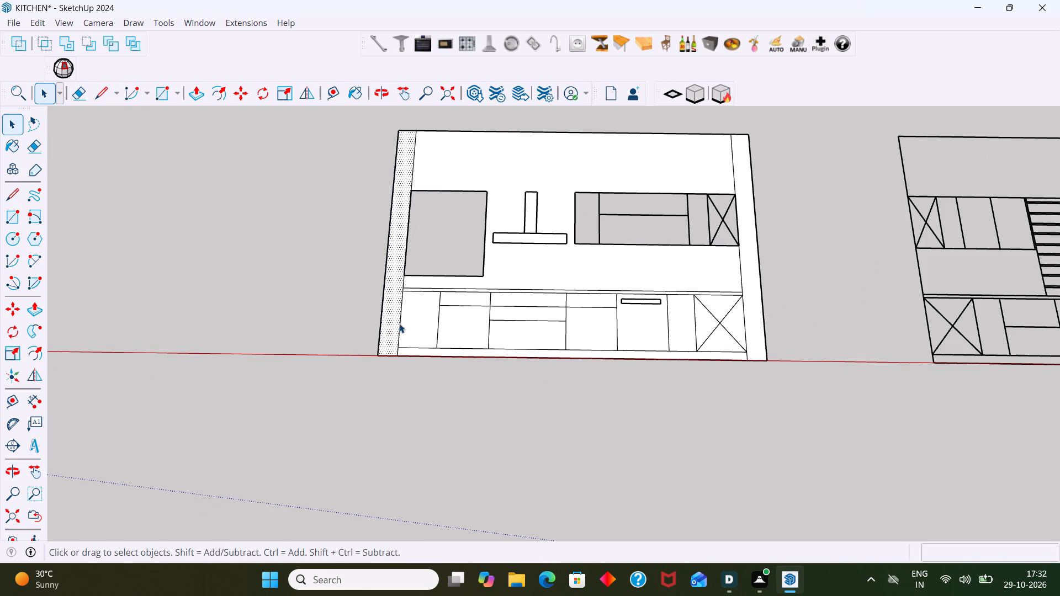
key("Delete")
scroll(414, 296, "up", 10)
scroll(396, 371, "down", 10)
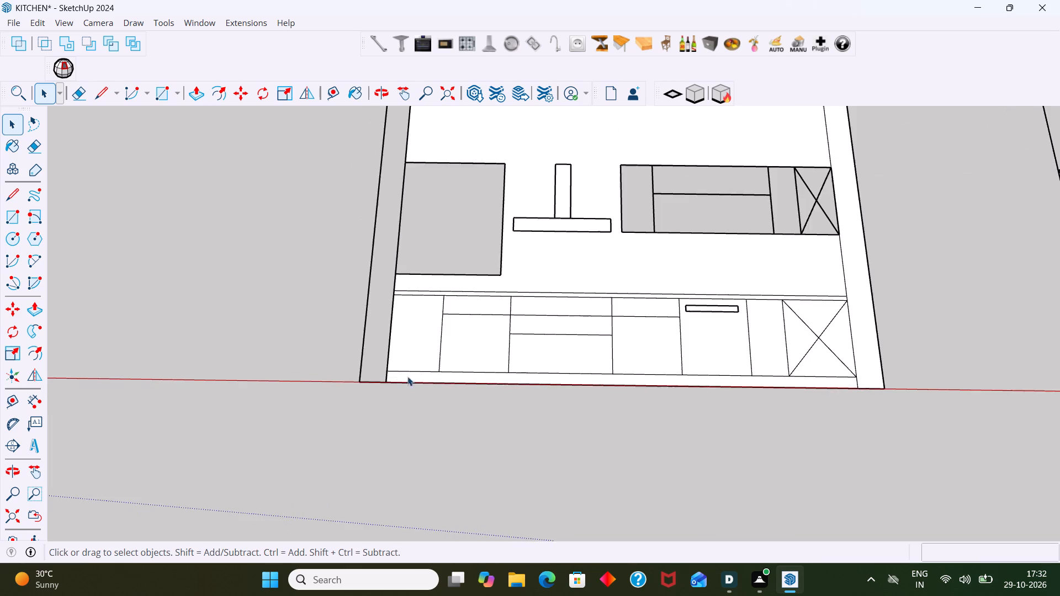
scroll(457, 207, "up", 3)
left_click(470, 176)
key("Delete")
scroll(607, 264, "down", 1)
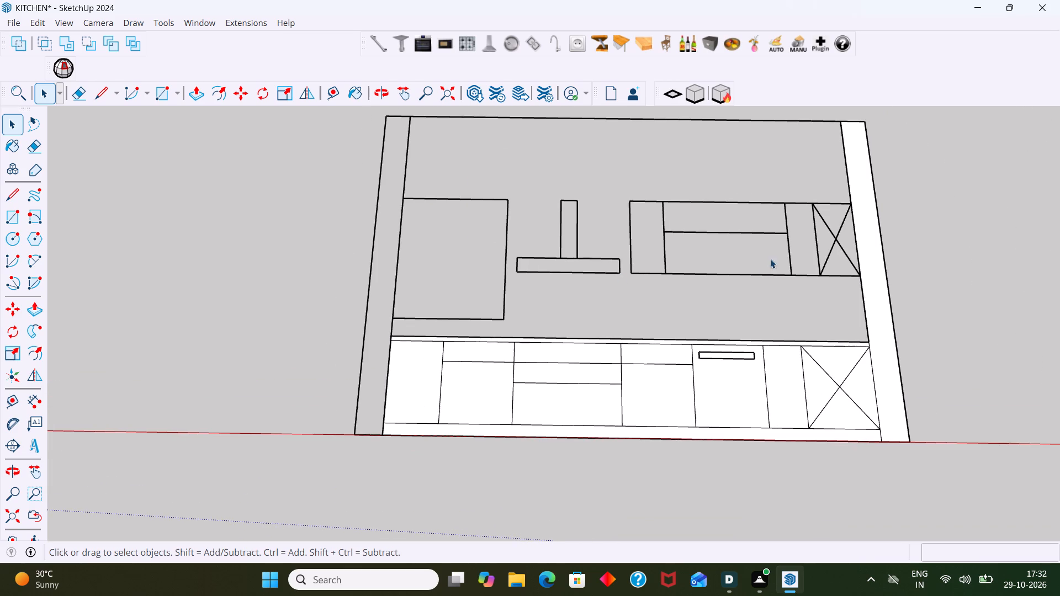
left_click(862, 247)
key("Delete")
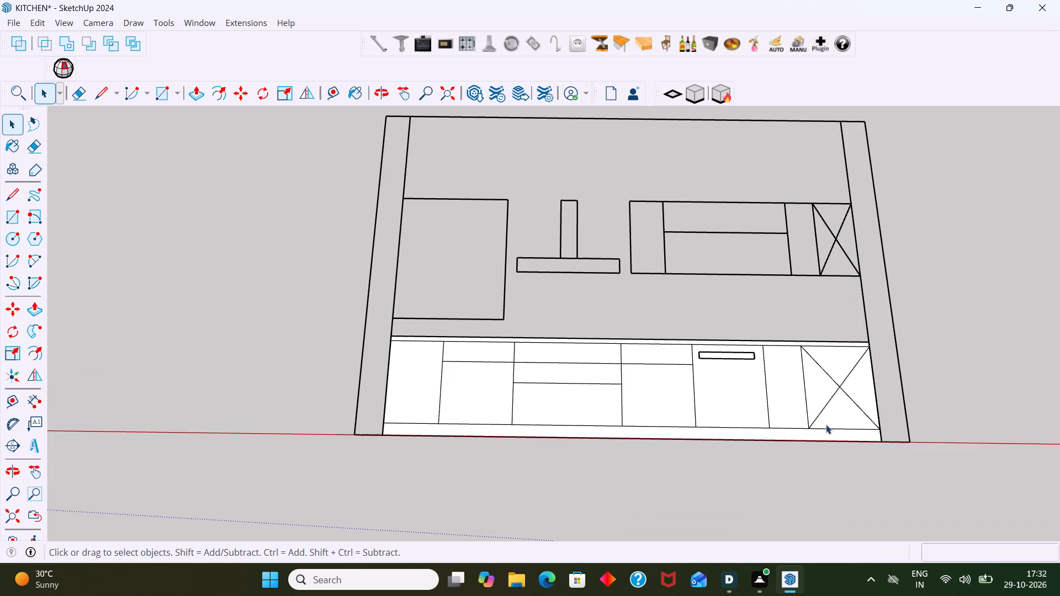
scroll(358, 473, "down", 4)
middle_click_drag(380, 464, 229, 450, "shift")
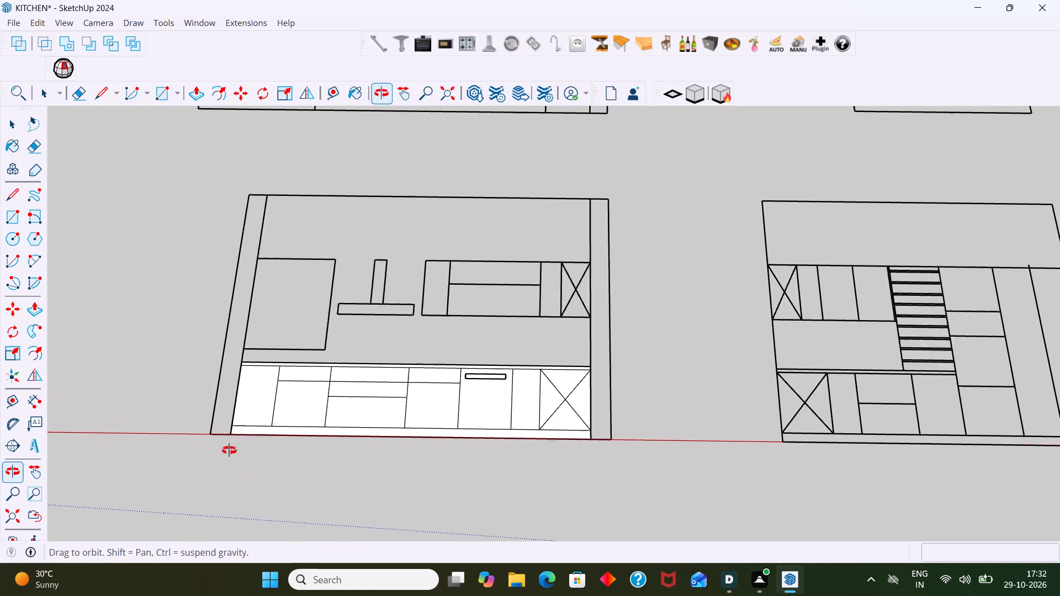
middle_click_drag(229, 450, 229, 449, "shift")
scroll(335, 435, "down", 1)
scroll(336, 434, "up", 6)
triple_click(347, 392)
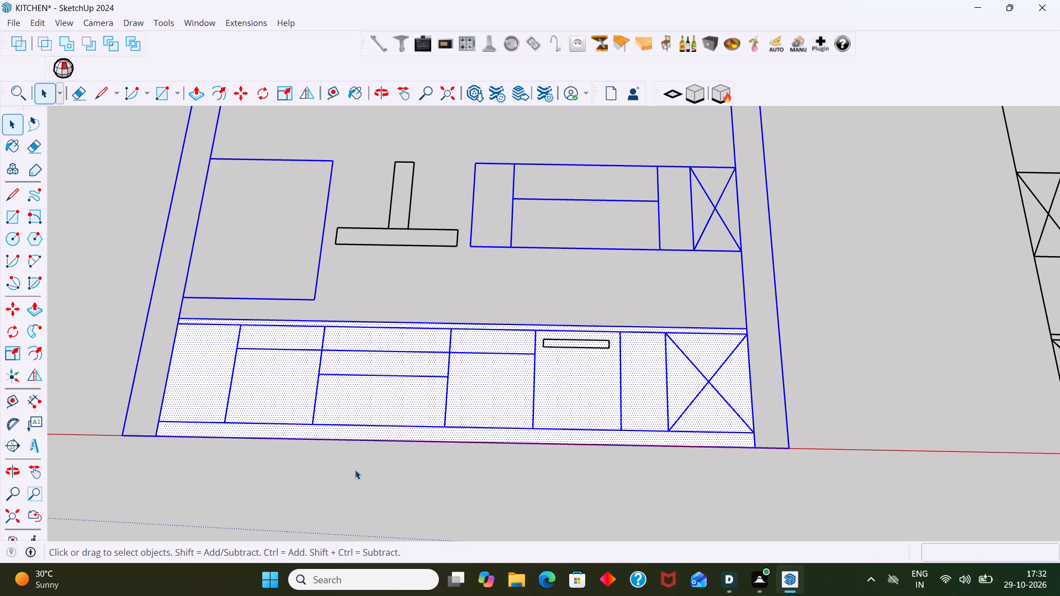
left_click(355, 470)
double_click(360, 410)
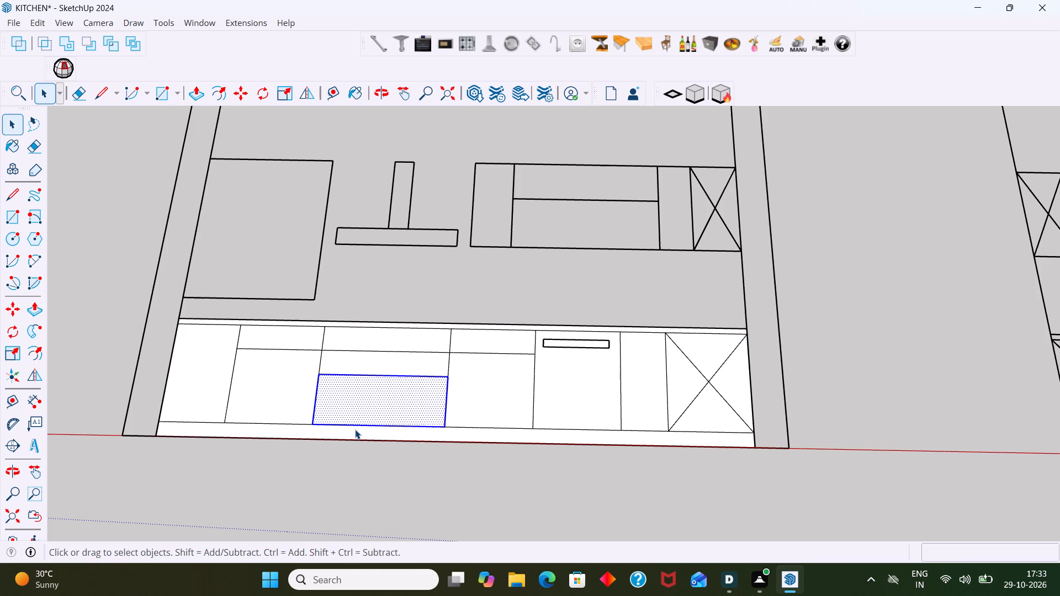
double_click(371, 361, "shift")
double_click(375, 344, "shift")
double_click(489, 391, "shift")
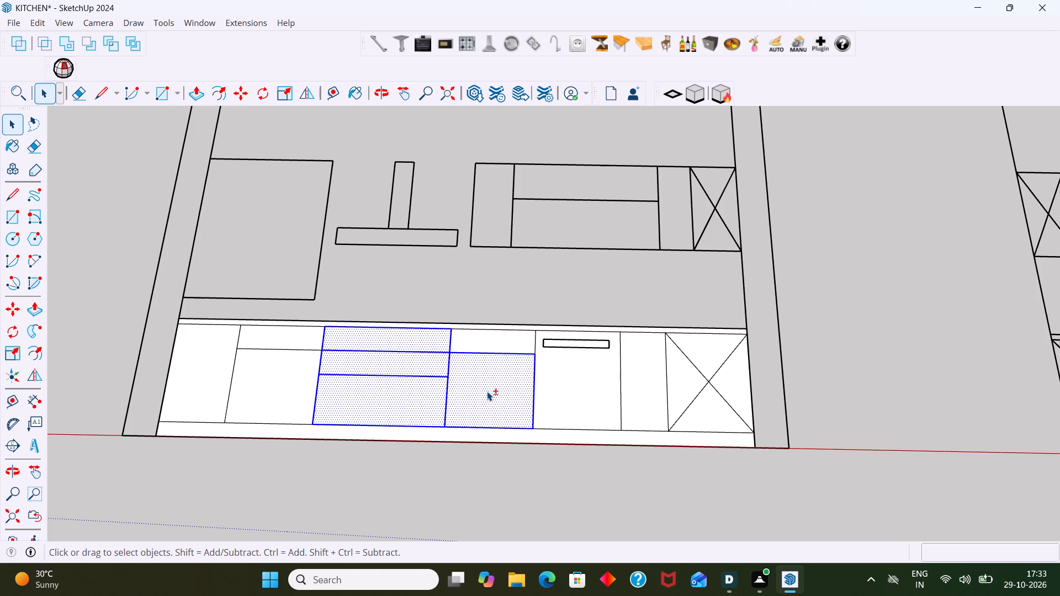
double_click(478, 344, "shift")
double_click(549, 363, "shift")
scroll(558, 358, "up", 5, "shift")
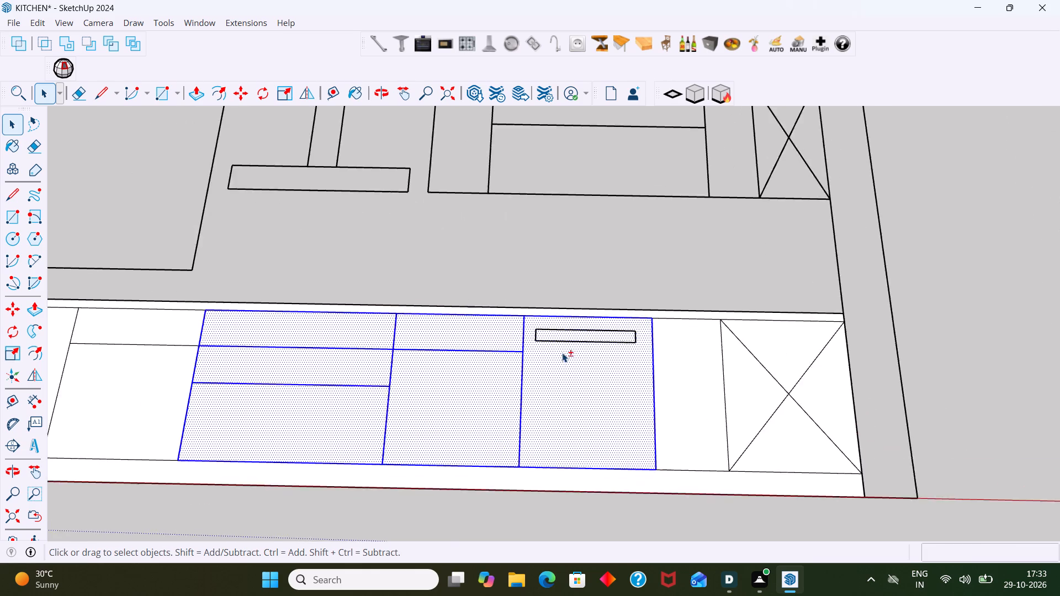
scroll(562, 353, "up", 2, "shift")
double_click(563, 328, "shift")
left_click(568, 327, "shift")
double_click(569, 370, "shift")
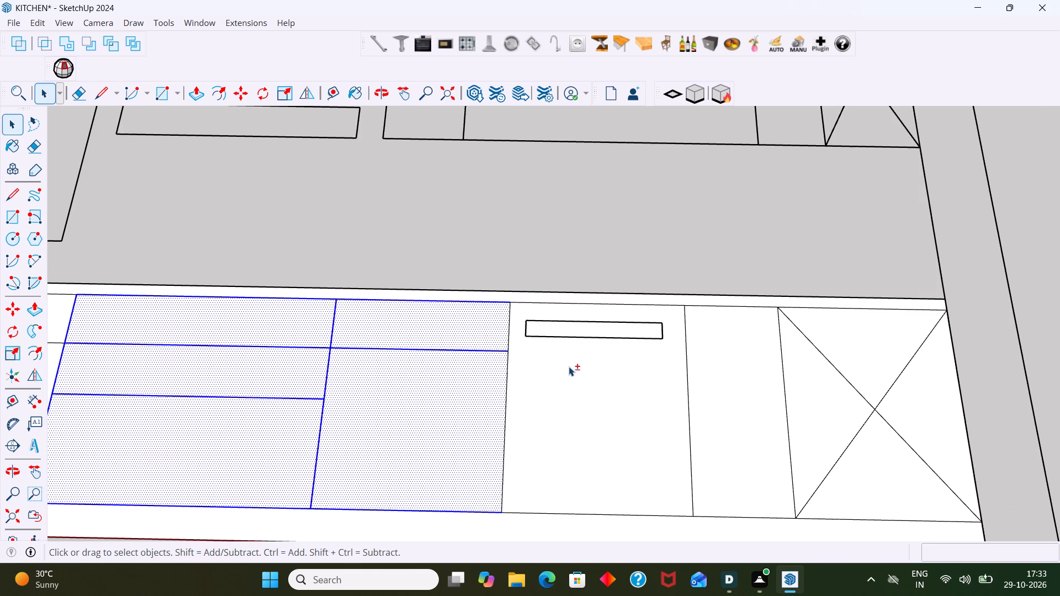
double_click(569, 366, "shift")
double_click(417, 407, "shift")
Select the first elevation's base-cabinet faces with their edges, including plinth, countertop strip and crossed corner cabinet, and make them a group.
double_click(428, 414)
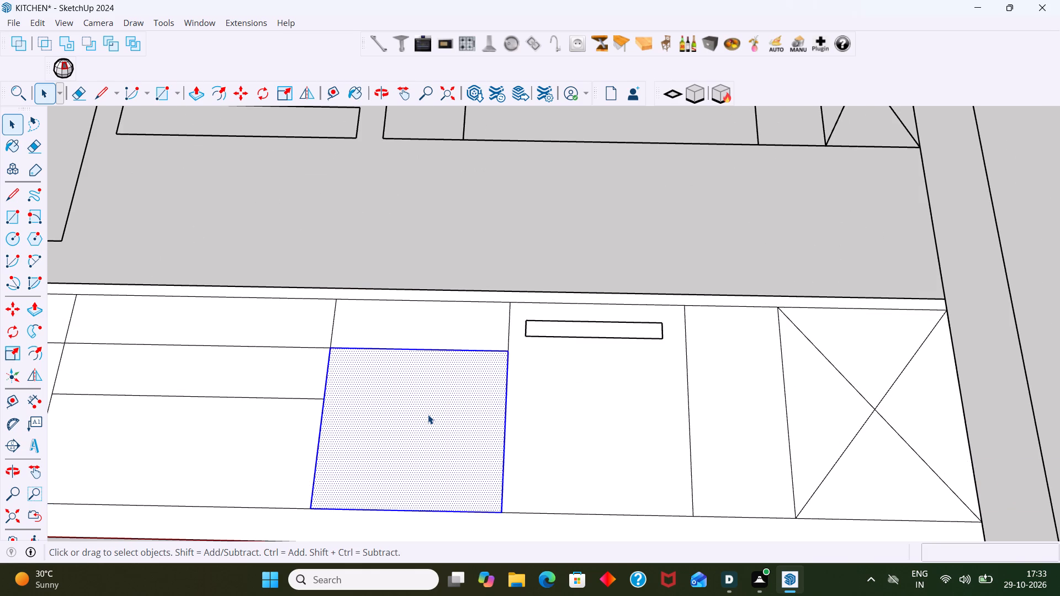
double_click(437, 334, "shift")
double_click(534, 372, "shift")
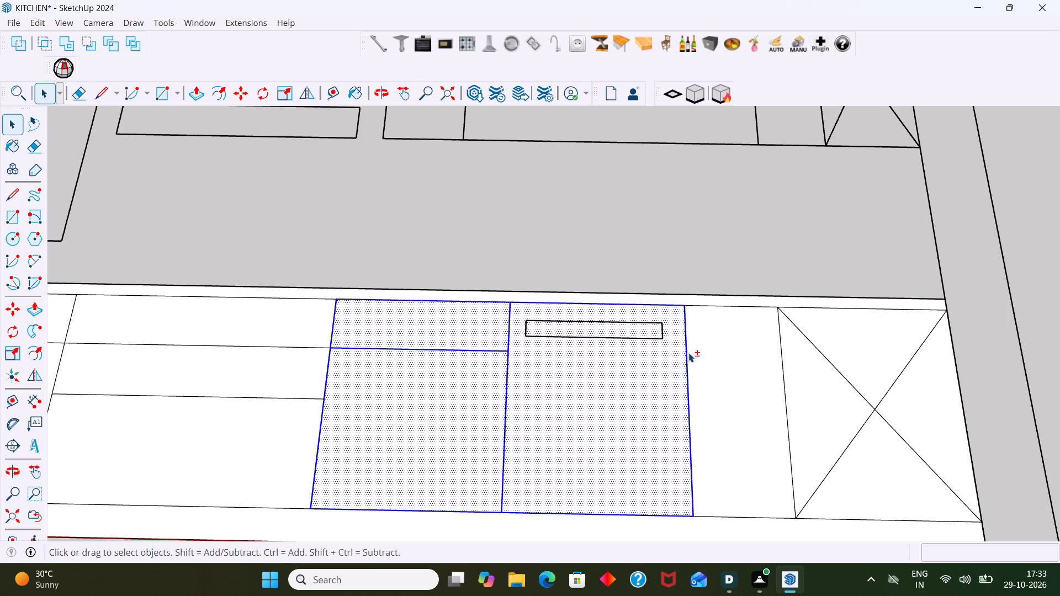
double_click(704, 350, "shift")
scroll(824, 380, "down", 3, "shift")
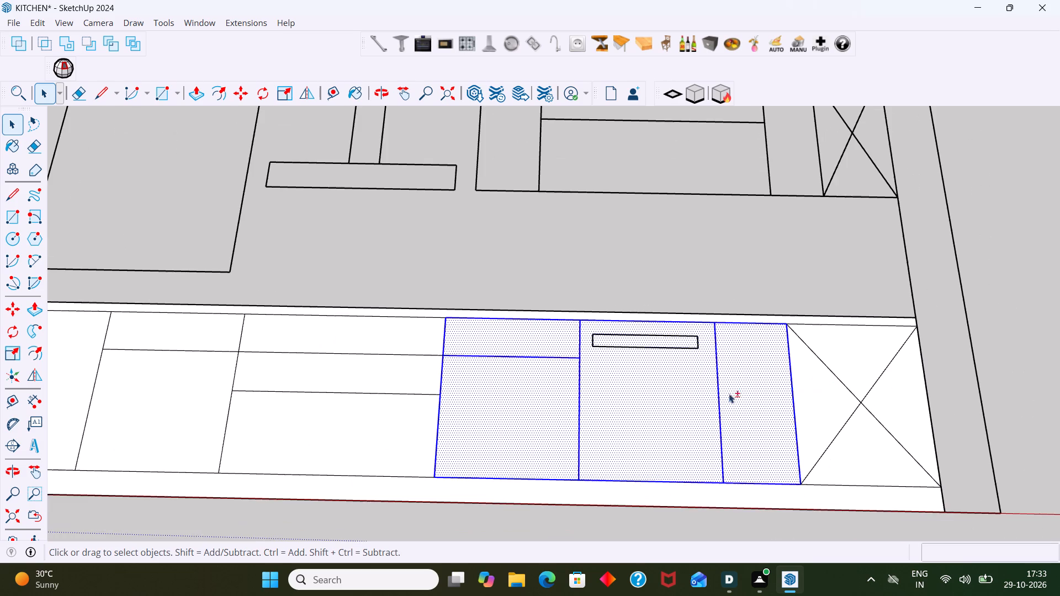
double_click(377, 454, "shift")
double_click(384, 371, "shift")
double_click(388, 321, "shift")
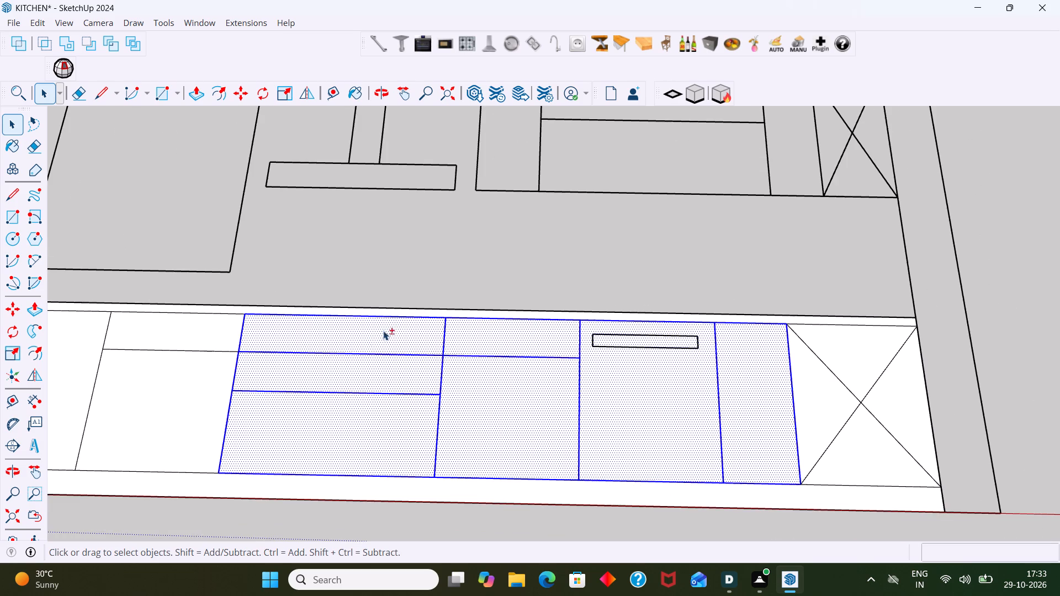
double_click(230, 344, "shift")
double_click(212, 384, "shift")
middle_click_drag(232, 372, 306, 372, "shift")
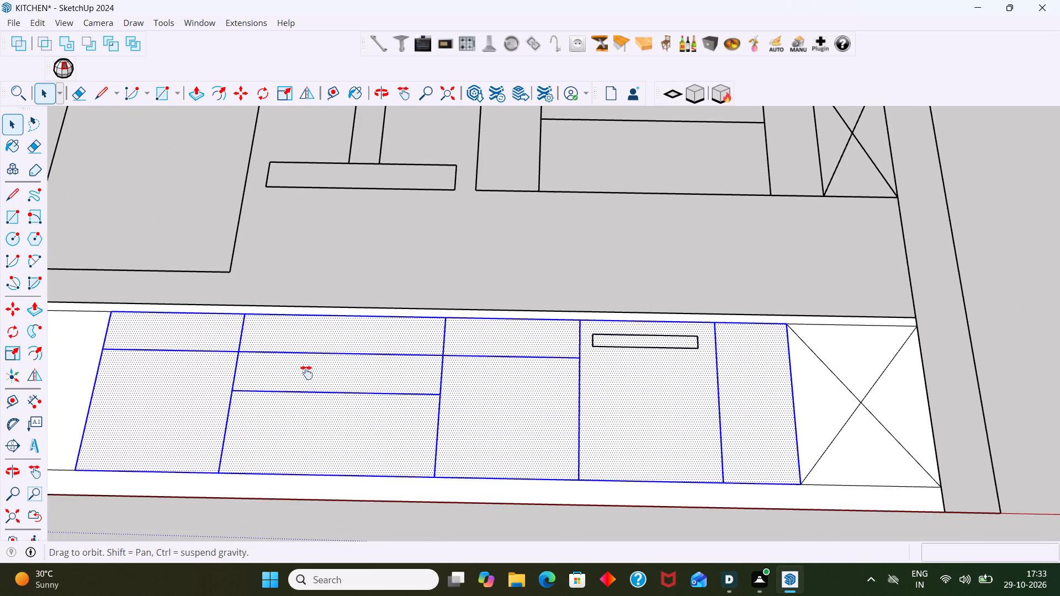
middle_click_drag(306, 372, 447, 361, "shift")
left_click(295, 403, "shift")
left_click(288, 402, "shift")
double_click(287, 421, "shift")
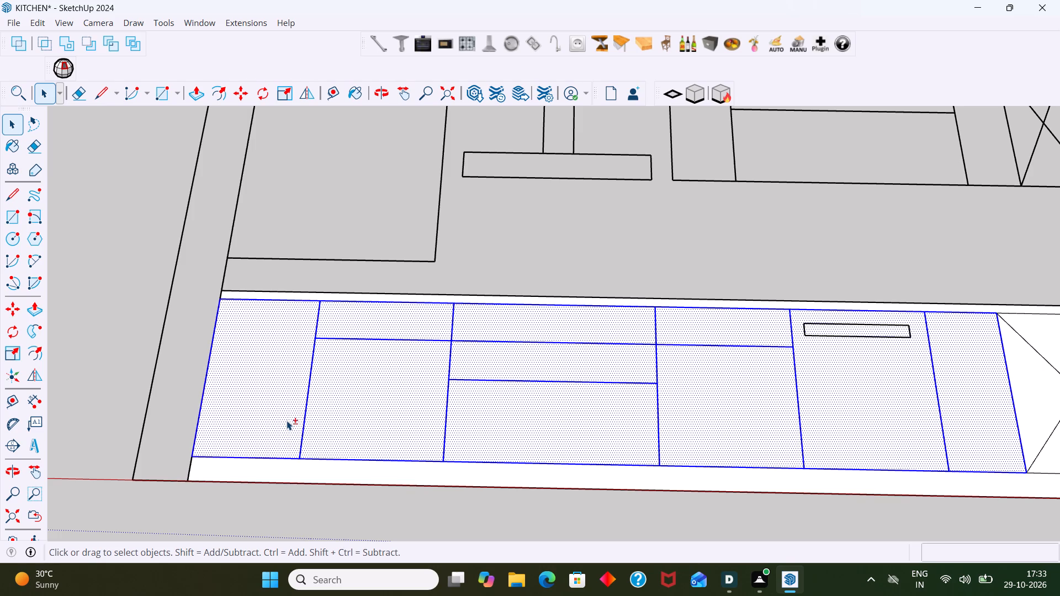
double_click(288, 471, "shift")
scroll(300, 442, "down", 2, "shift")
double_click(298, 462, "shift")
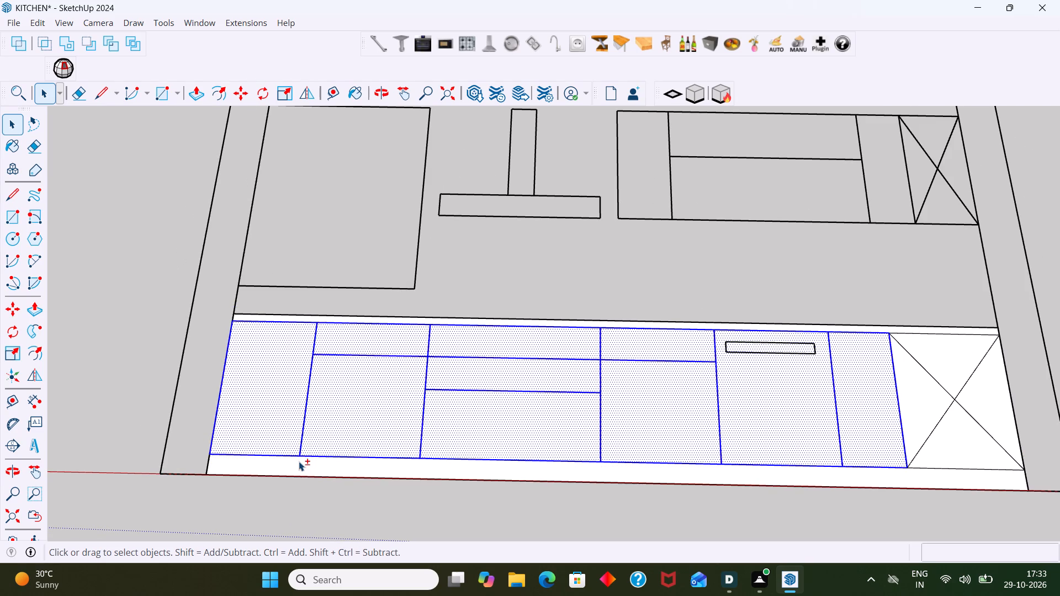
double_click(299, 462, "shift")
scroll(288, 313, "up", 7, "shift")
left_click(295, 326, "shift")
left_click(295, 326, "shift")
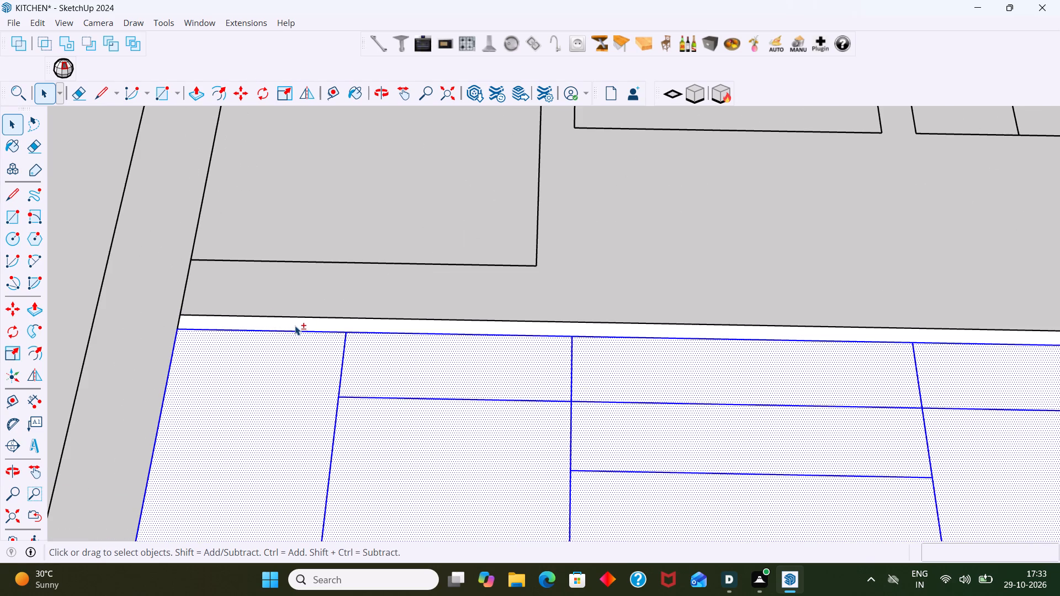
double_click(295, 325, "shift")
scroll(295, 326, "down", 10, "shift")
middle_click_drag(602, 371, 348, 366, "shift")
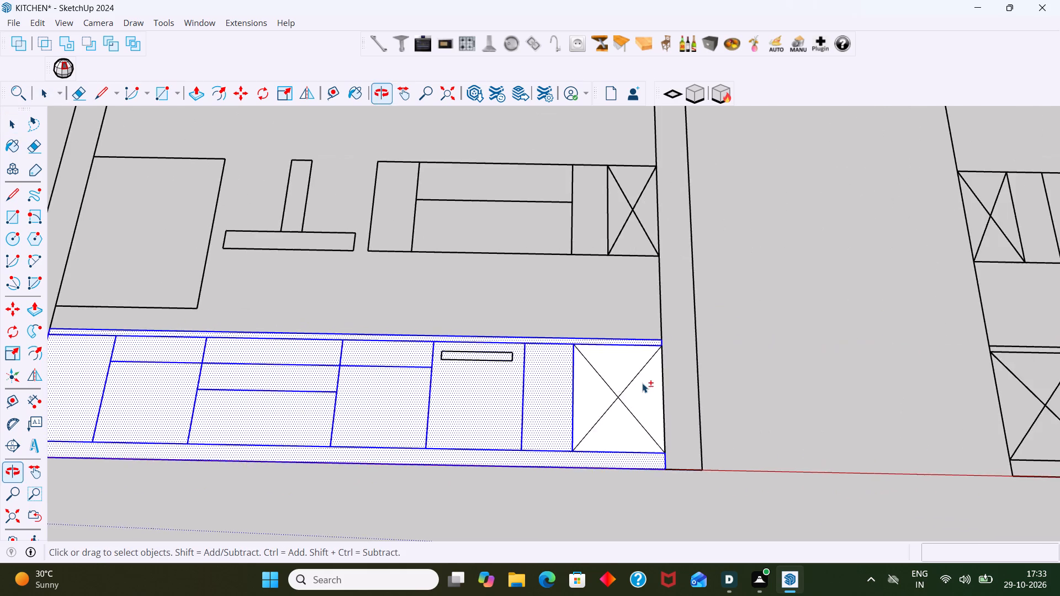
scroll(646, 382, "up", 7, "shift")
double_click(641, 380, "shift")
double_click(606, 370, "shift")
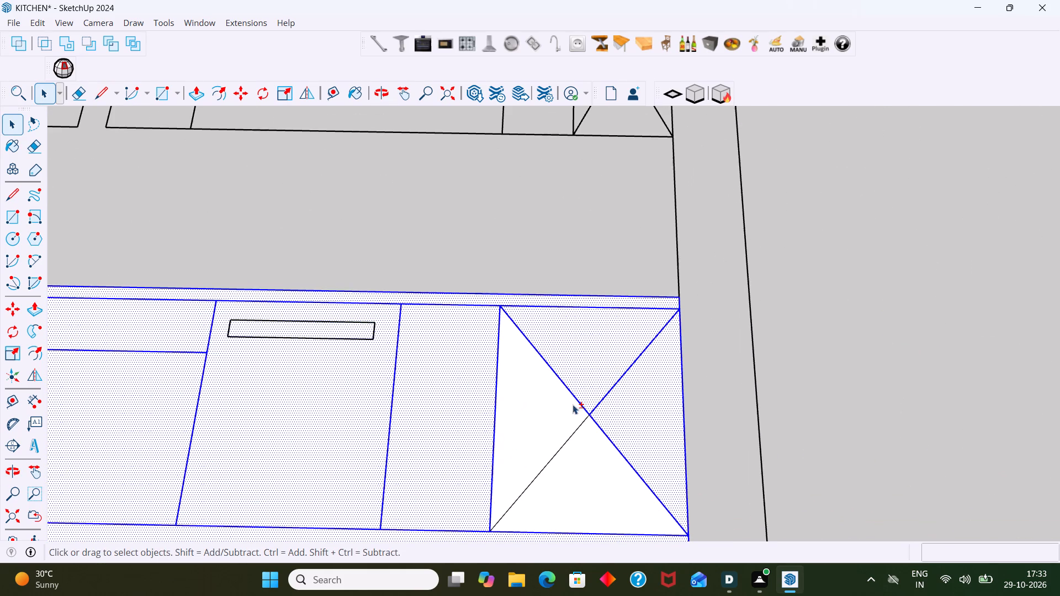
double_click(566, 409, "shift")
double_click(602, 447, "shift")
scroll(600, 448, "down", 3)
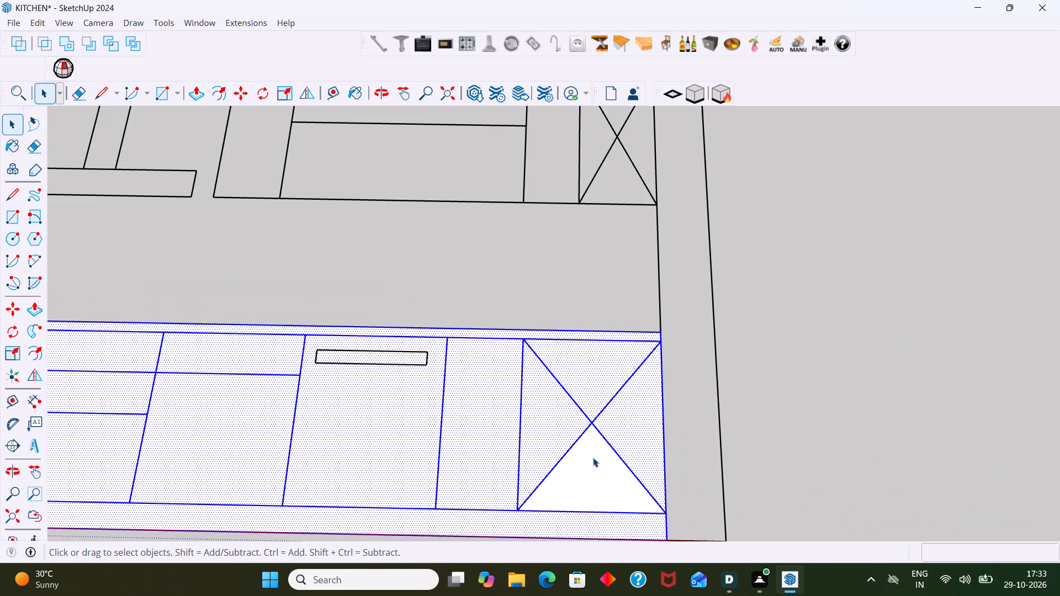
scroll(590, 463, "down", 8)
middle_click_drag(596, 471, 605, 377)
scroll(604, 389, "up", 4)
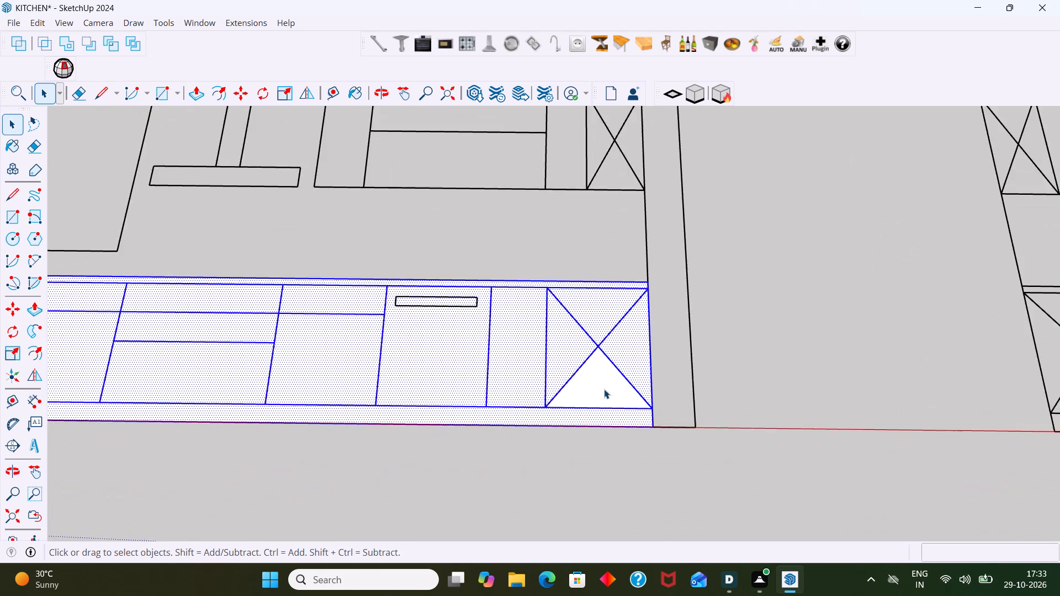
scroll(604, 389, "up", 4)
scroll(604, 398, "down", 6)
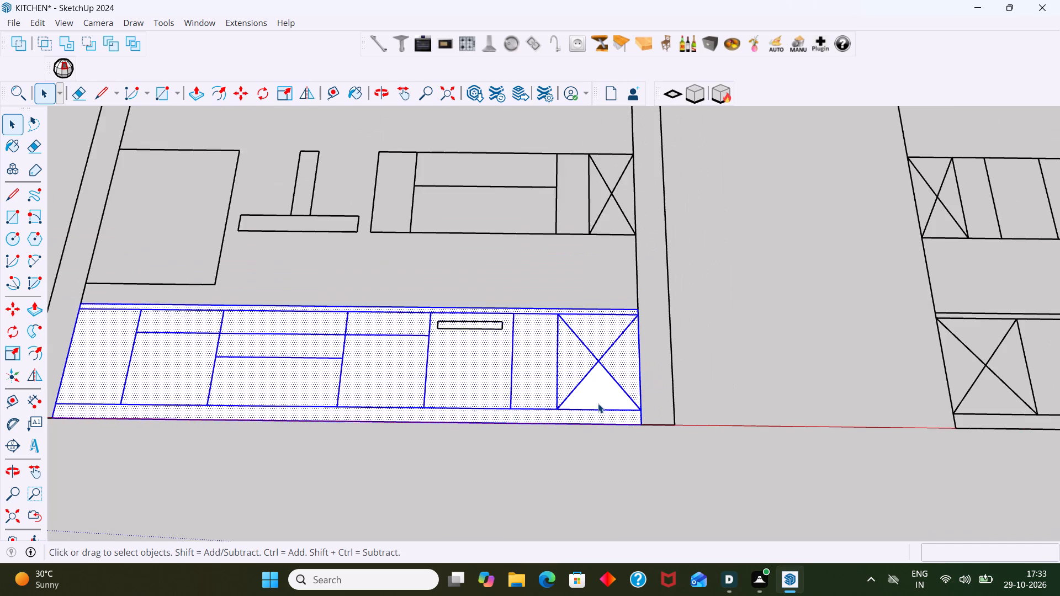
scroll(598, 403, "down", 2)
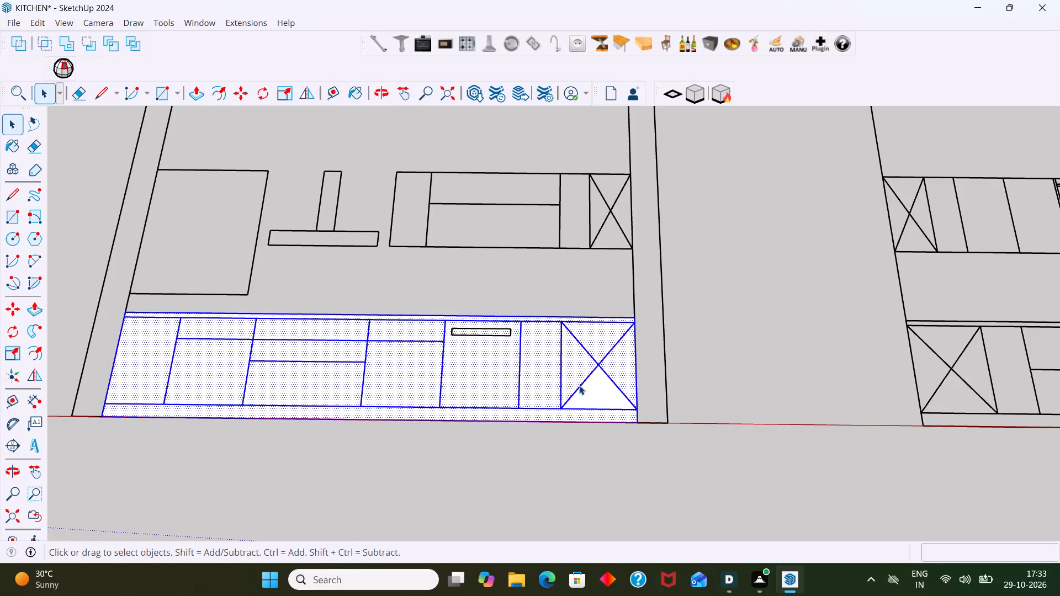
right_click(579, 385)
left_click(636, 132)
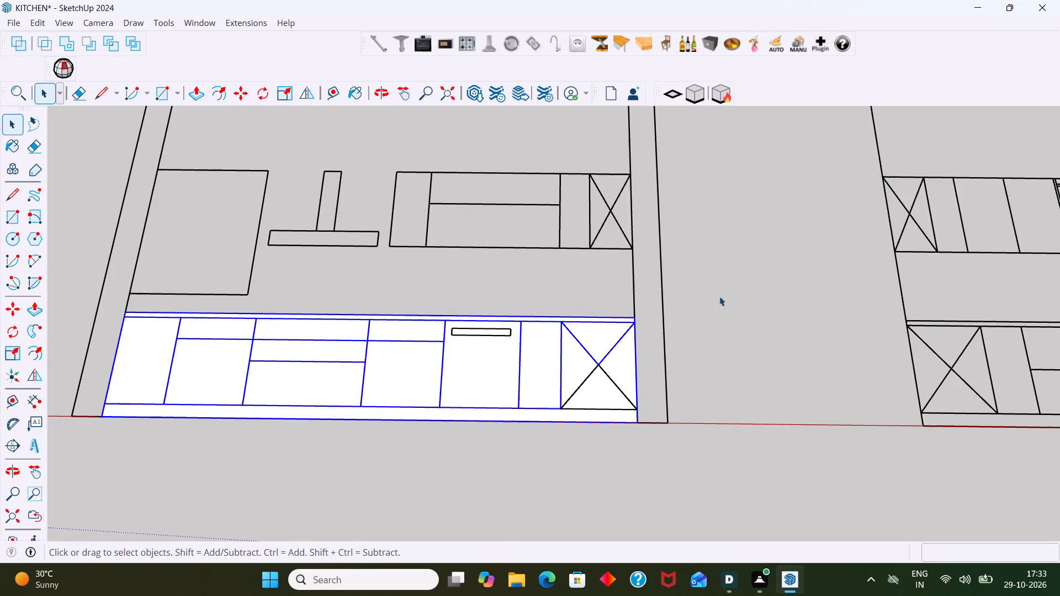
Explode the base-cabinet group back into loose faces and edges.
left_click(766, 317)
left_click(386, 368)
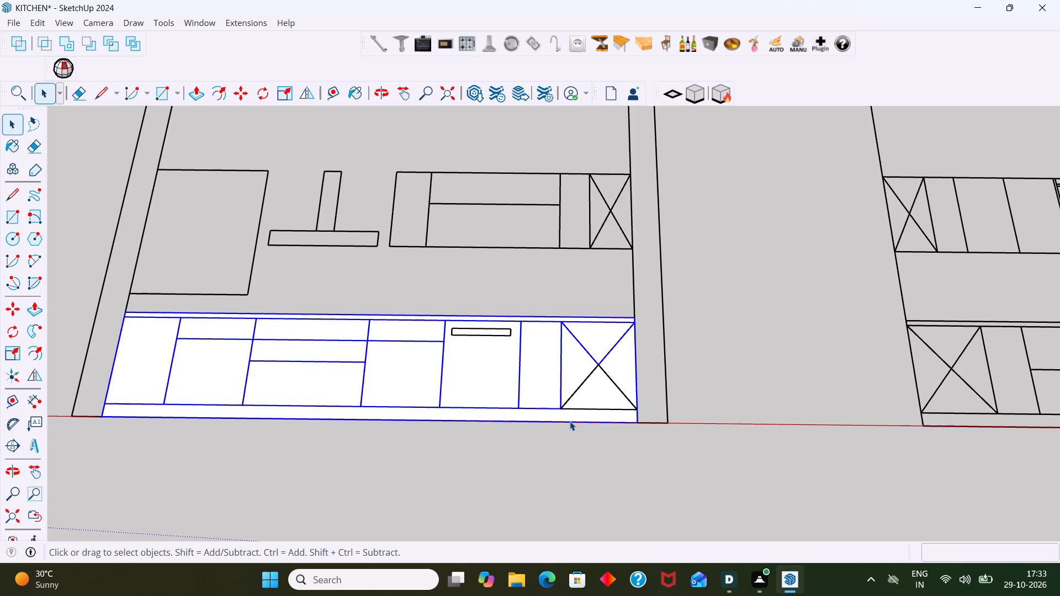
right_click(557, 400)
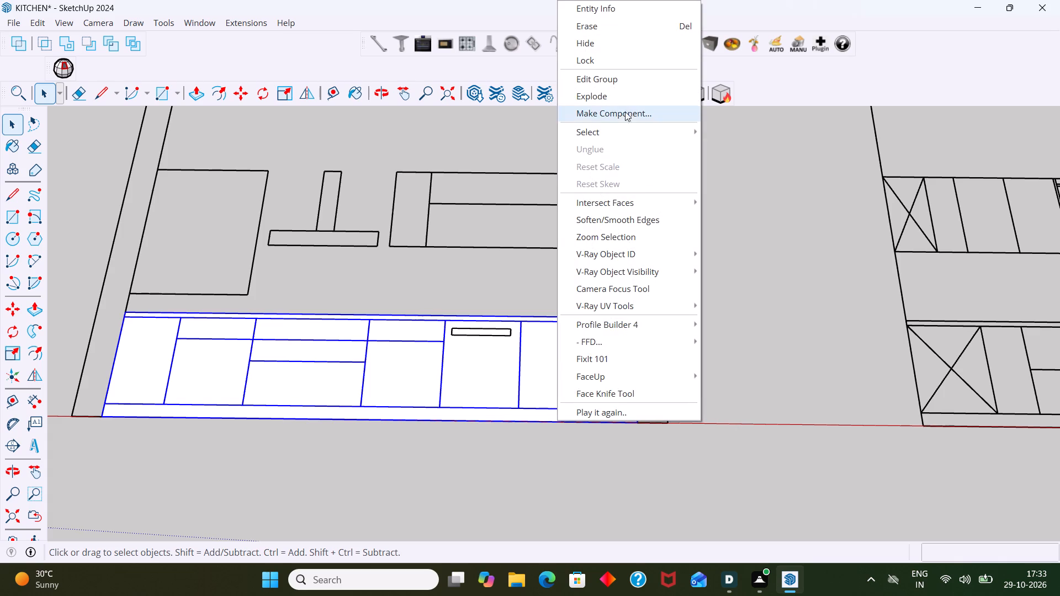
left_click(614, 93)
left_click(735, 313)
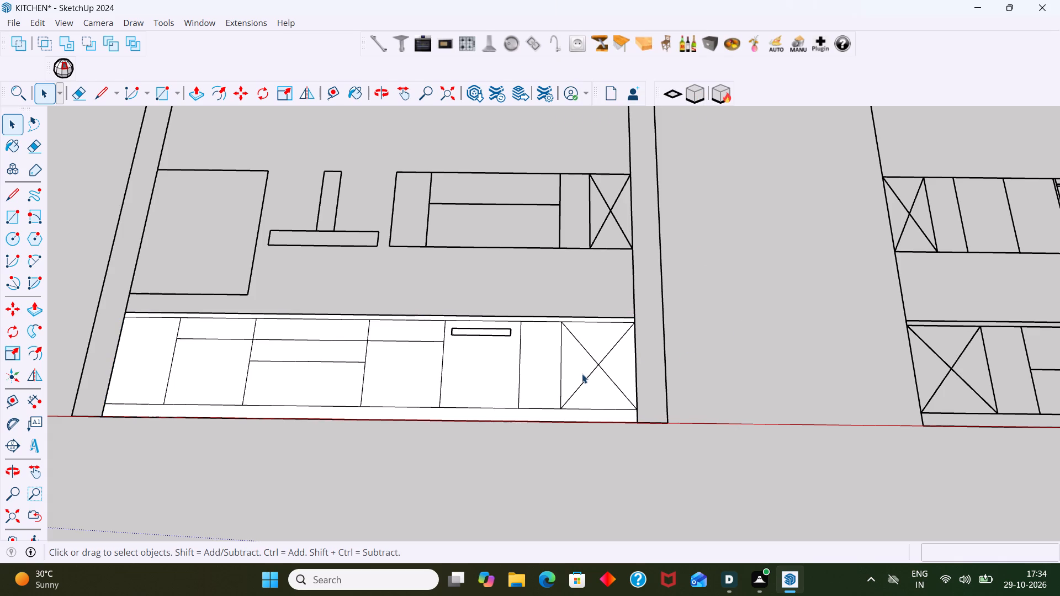
Reselect all base-cabinet faces of the first elevation with their edges, including the plinth and all four triangles of the crossed corner cabinet.
double_click(300, 397)
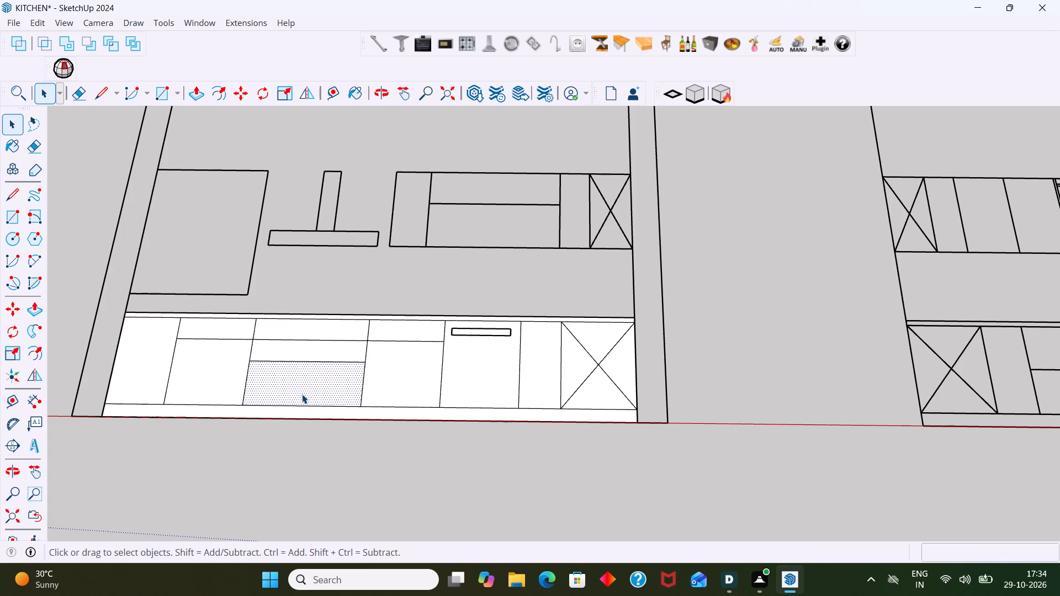
triple_click(304, 392)
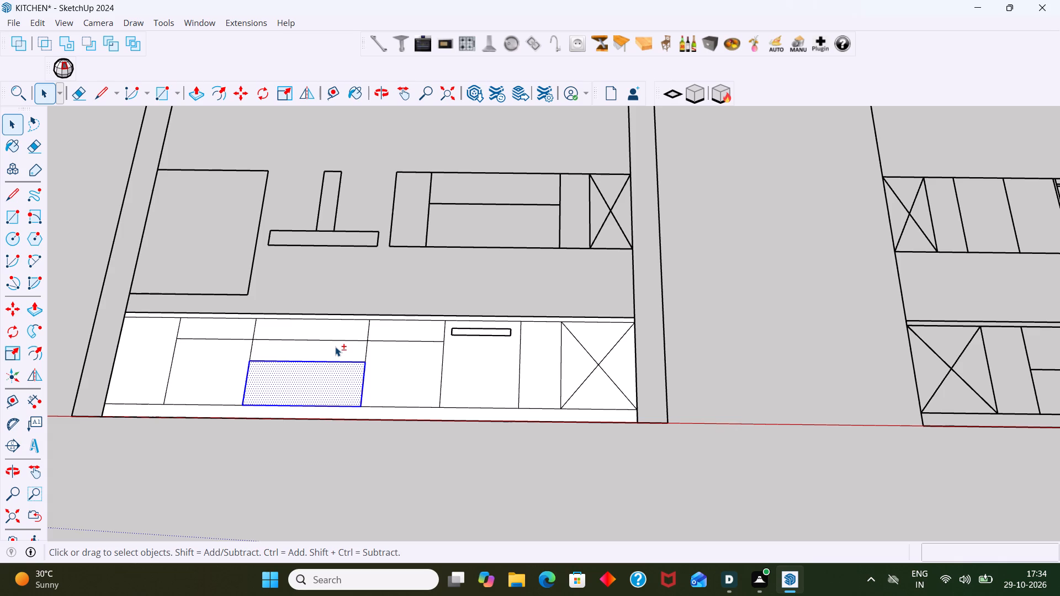
double_click(335, 347, "shift")
double_click(345, 328, "shift")
double_click(390, 344, "shift")
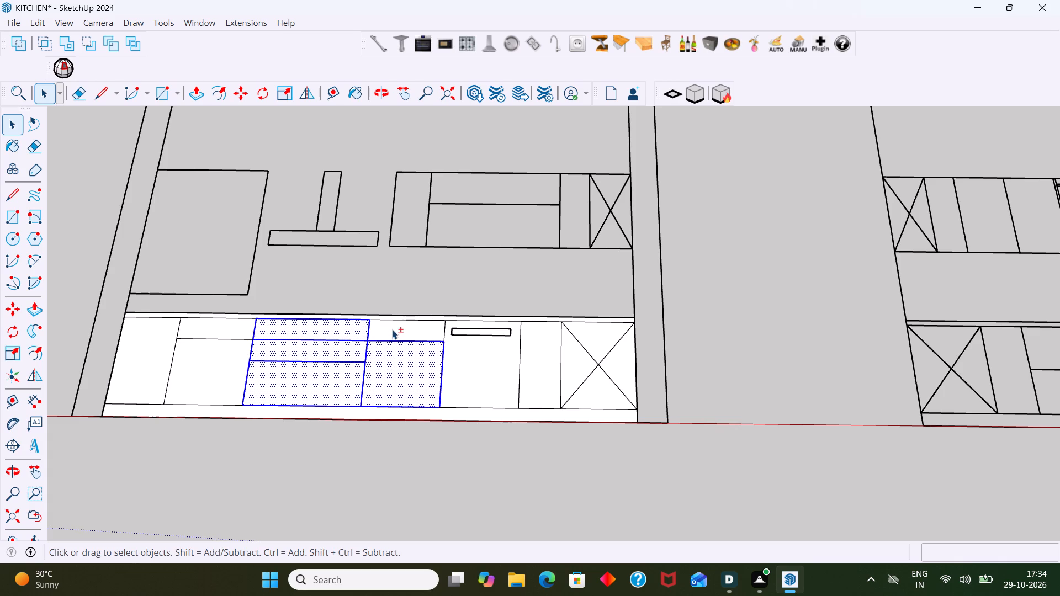
double_click(392, 329, "shift")
double_click(465, 349, "shift")
double_click(544, 345, "shift")
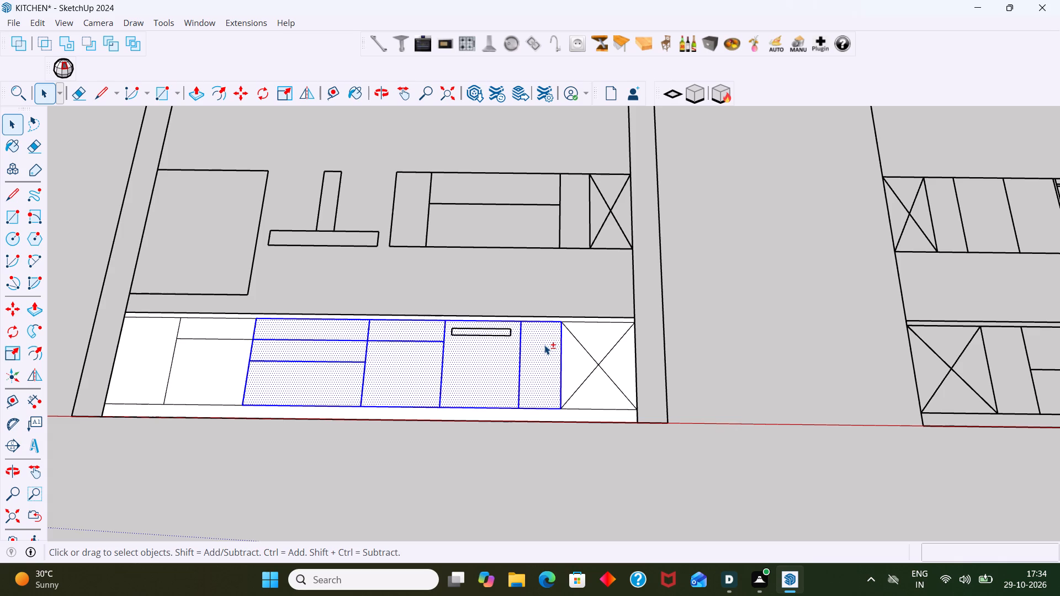
double_click(566, 343, "shift")
double_click(579, 338, "shift")
double_click(589, 338, "shift")
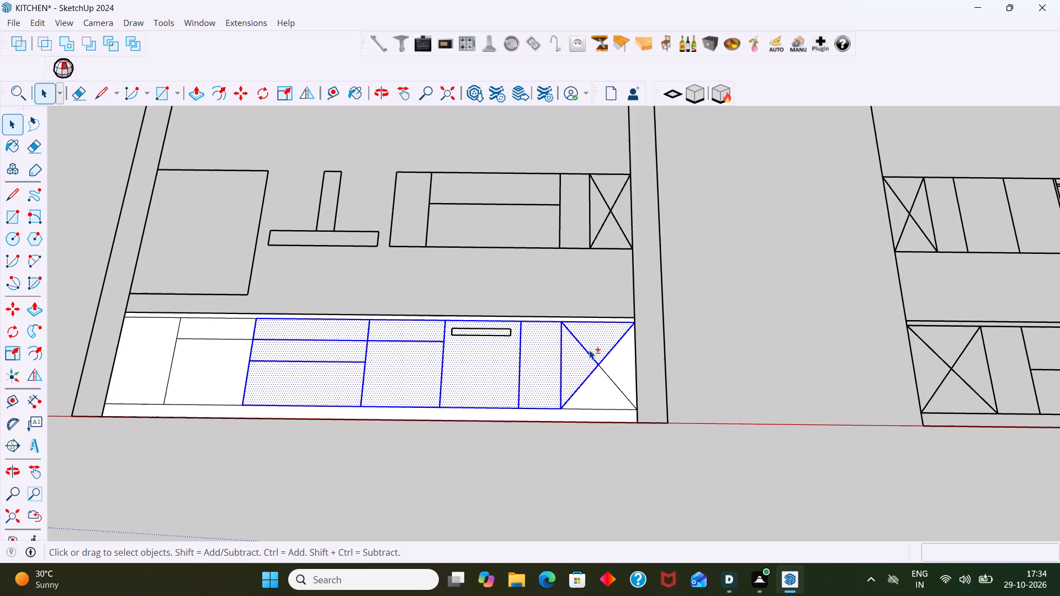
double_click(595, 386, "shift")
double_click(619, 374, "shift")
double_click(579, 412, "shift")
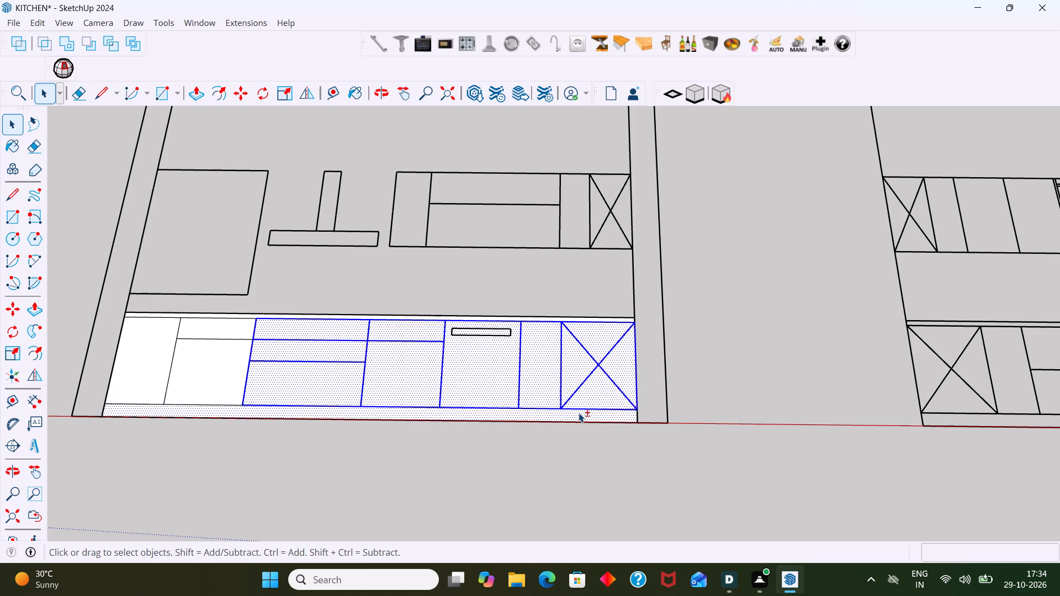
double_click(216, 398, "shift")
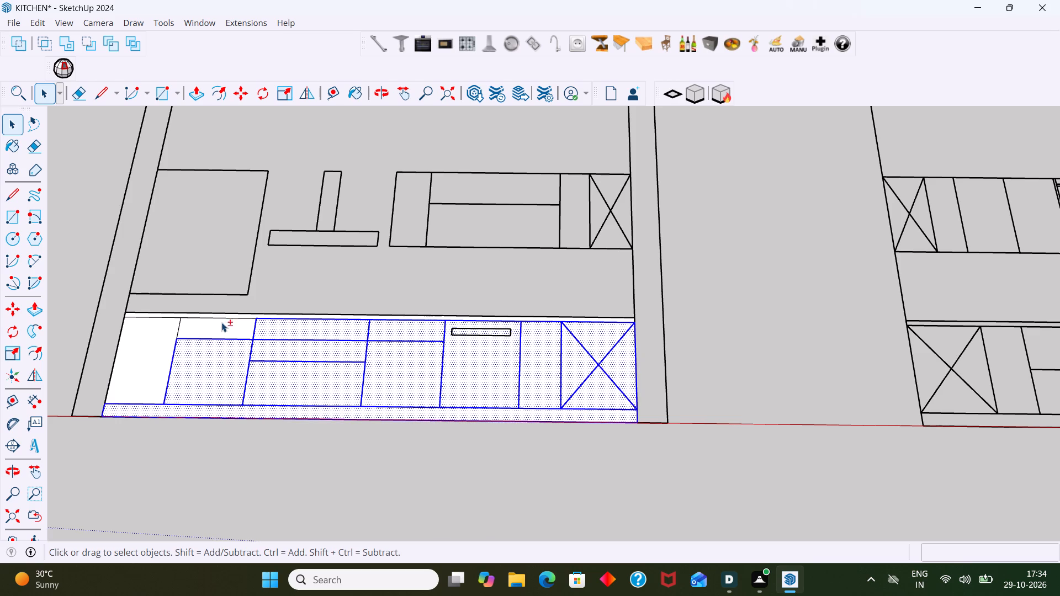
double_click(224, 331, "shift")
triple_click(165, 342, "shift")
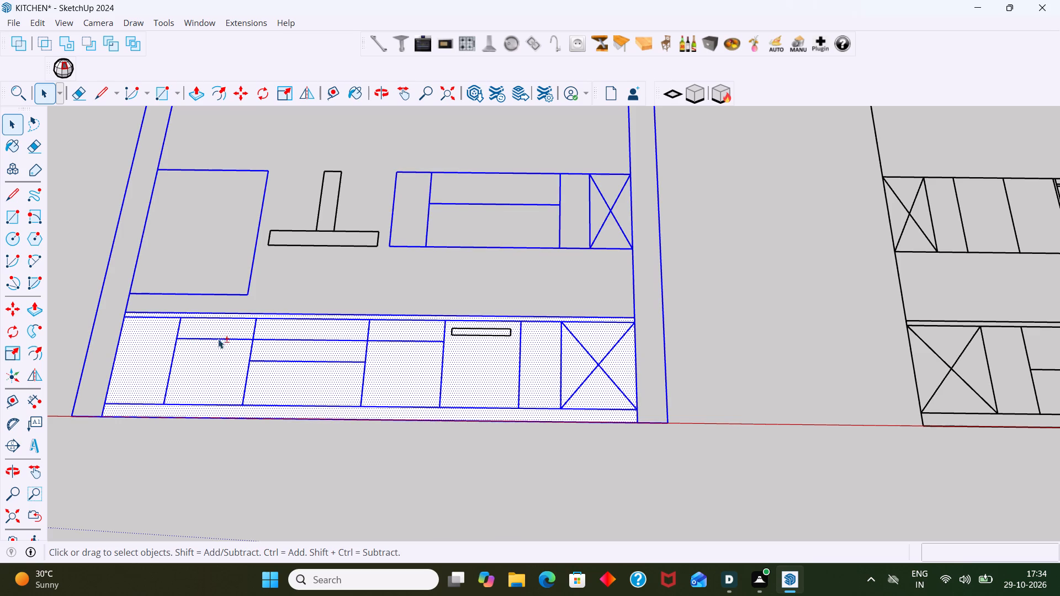
Remove the wall-cabinet edges, the room's top edge and the outer wall edge beside the box outline from the first elevation's selection.
left_click(91, 338, "shift")
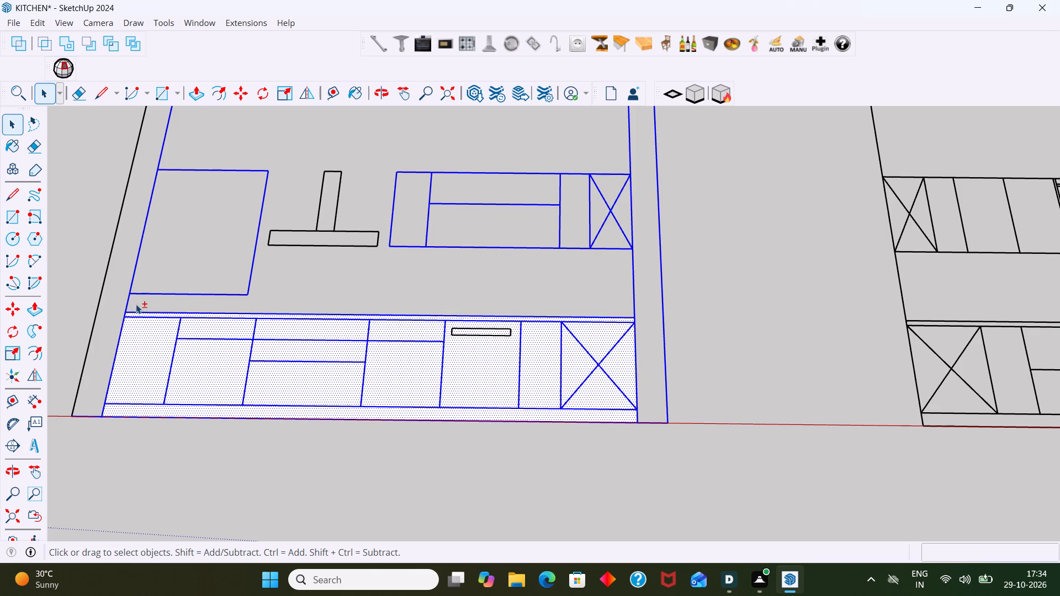
left_click(130, 301, "shift")
left_click(139, 292, "shift")
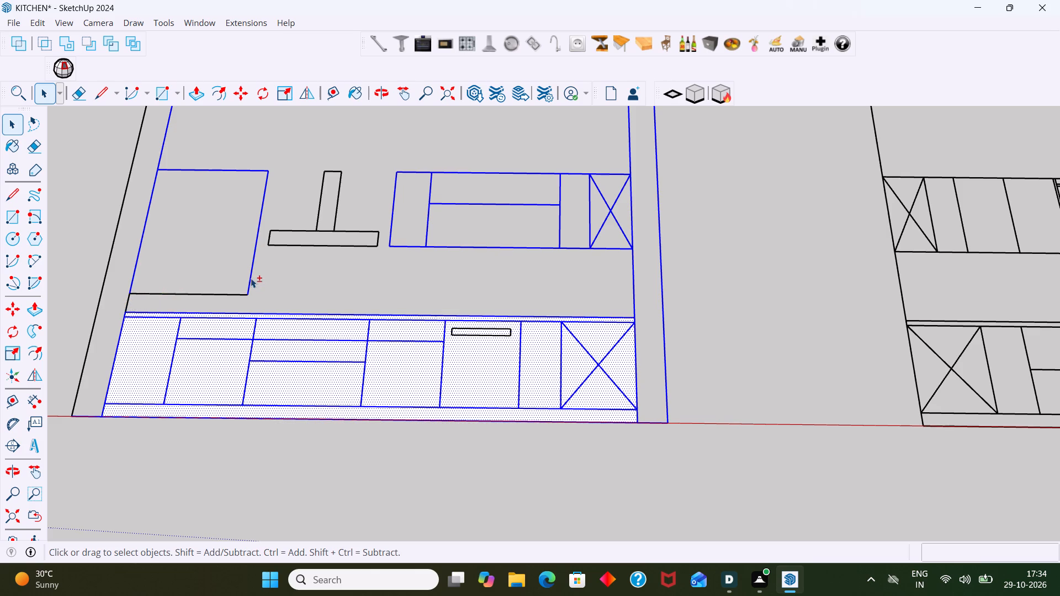
left_click(251, 278, "shift")
middle_click_drag(280, 279, 288, 350, "shift")
scroll(340, 339, "down", 2, "shift")
left_click_drag(596, 322, 430, 246, "shift")
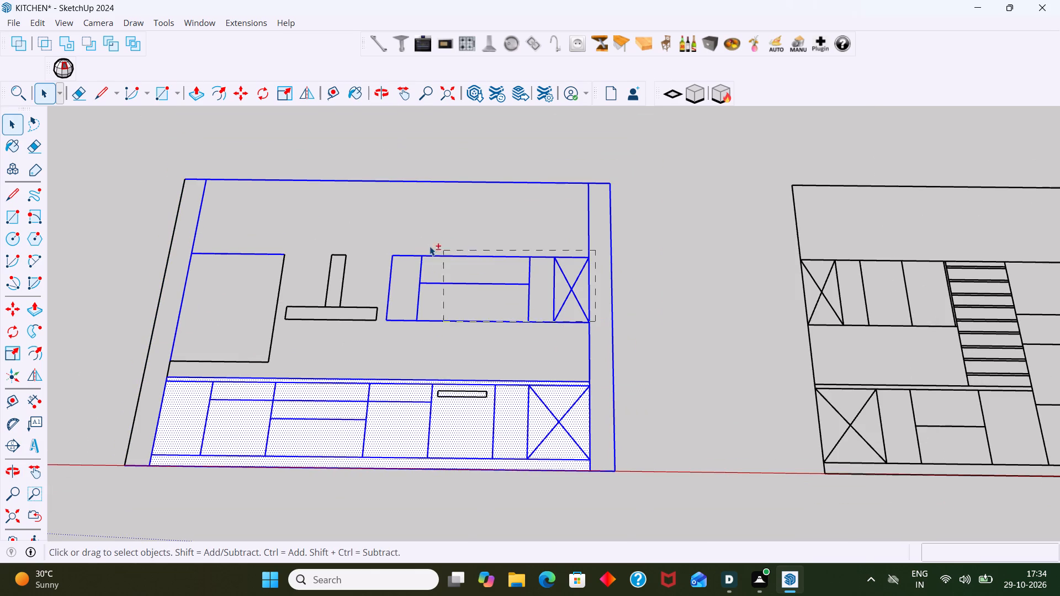
left_click_drag(430, 246, 404, 235, "shift")
left_click_drag(426, 291, 261, 160, "shift")
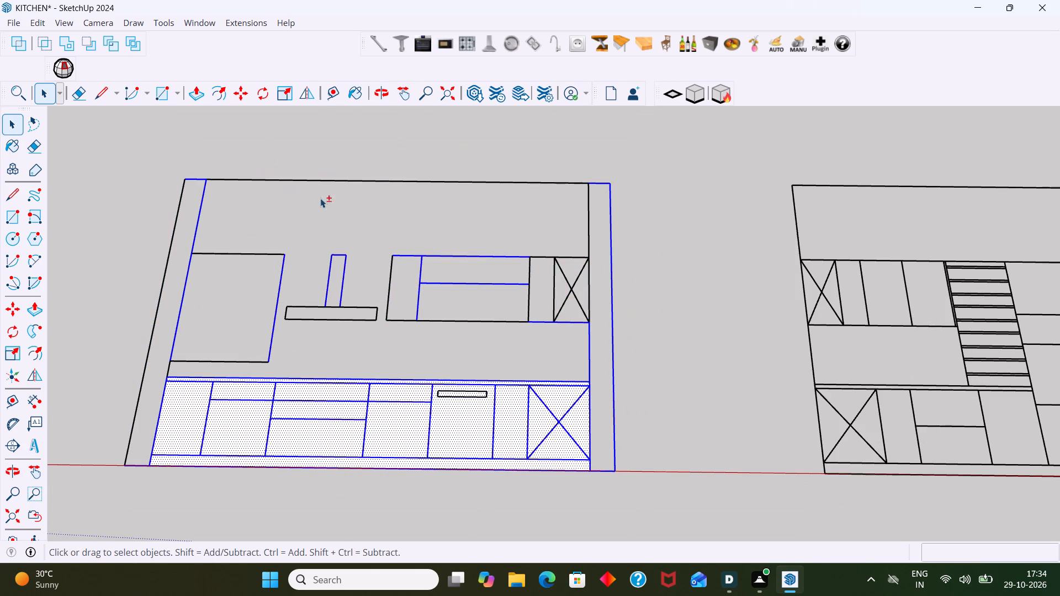
left_click_drag(347, 285, 314, 256, "shift")
left_click_drag(435, 269, 405, 229, "shift")
left_click_drag(452, 305, 428, 273, "shift")
left_click_drag(432, 299, 411, 299, "shift")
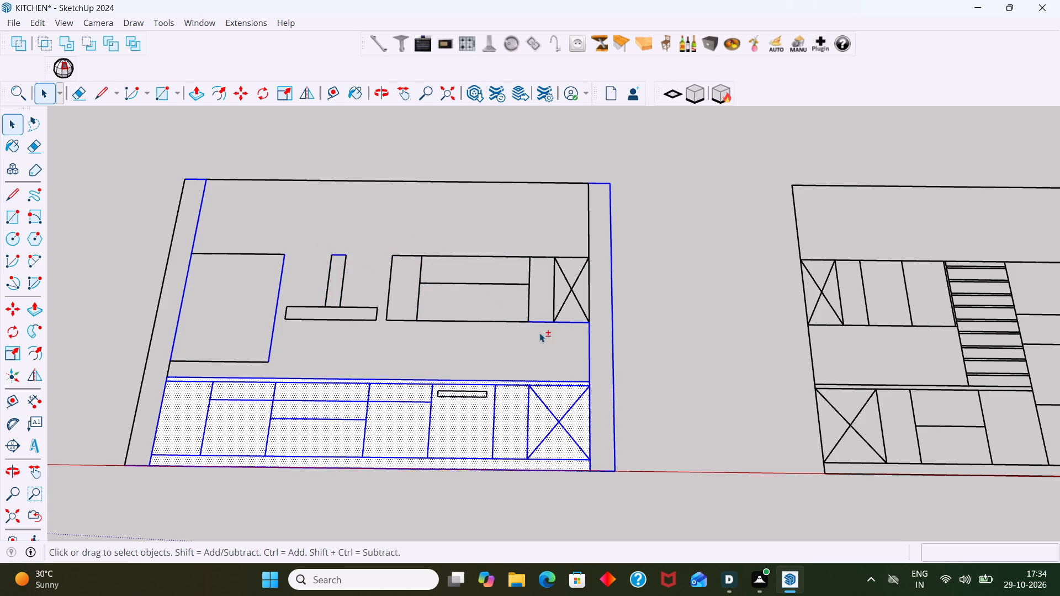
left_click_drag(539, 332, 536, 314, "shift")
left_click_drag(579, 327, 564, 313, "shift")
Deselect the remaining side-wall, box-outline and chimney edges, and group the selected base-cabinet faces with their edges.
left_click_drag(621, 315, 600, 296, "shift")
left_click_drag(593, 338, 570, 342, "shift")
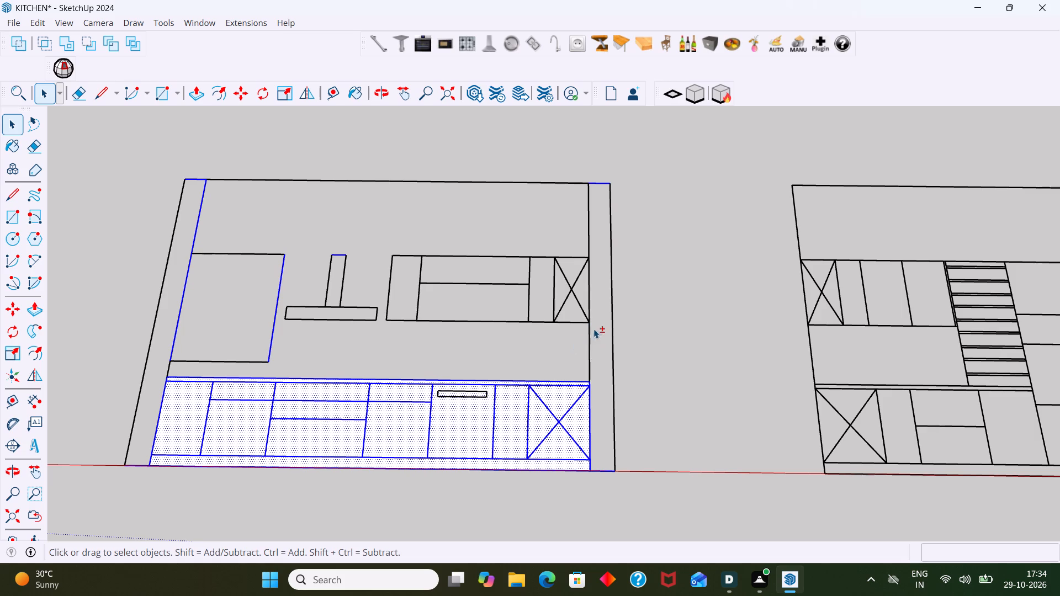
left_click_drag(605, 188, 595, 168, "shift")
left_click_drag(224, 227, 194, 212, "shift")
left_click_drag(290, 292, 267, 283, "shift")
left_click_drag(341, 258, 333, 241, "shift")
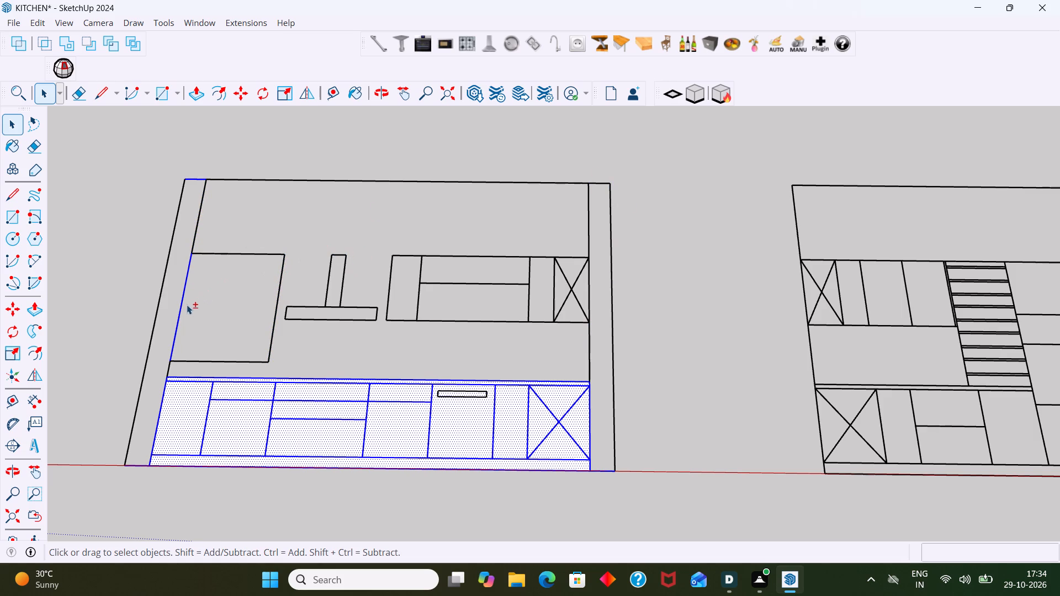
left_click_drag(186, 306, 175, 301, "shift")
scroll(163, 352, "up", 3, "shift")
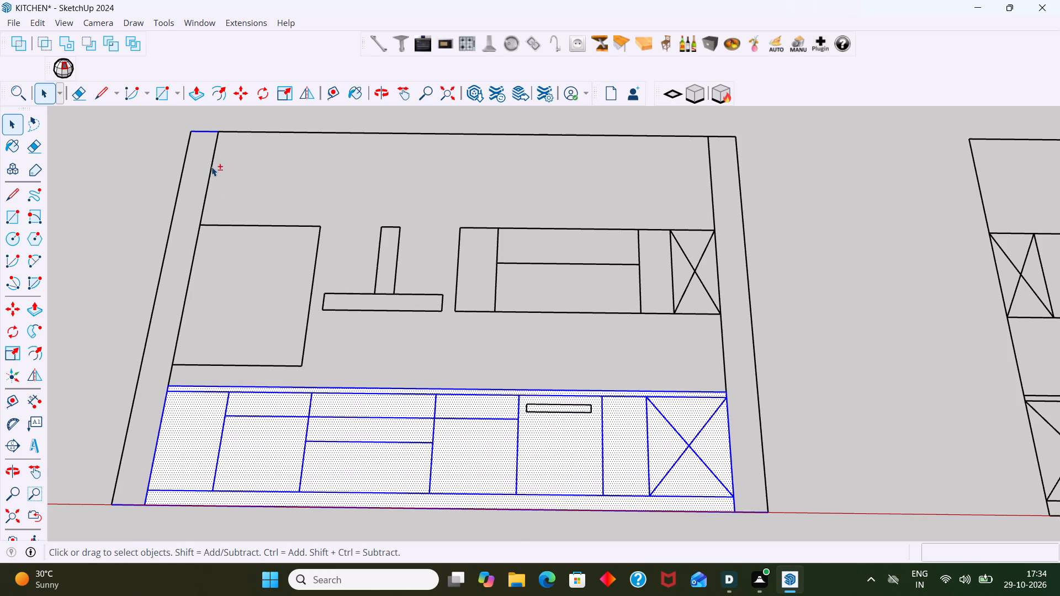
middle_click_drag(213, 164, 222, 273, "shift")
scroll(217, 253, "up", 3, "shift")
left_click_drag(217, 244, 202, 216, "shift")
scroll(240, 229, "down", 6, "shift")
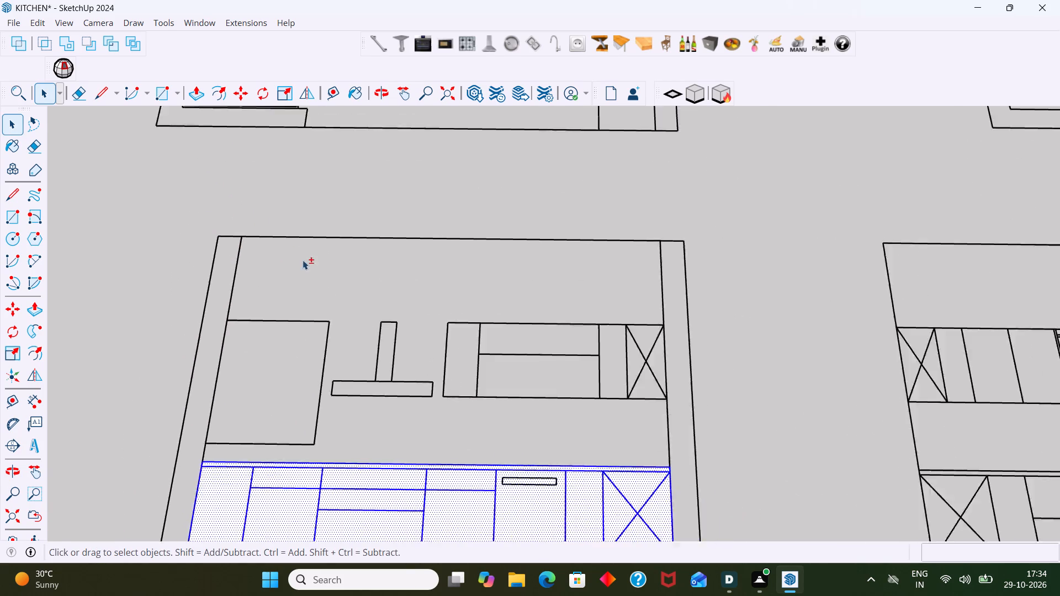
scroll(303, 260, "down", 5, "shift")
scroll(335, 385, "down", 3, "shift")
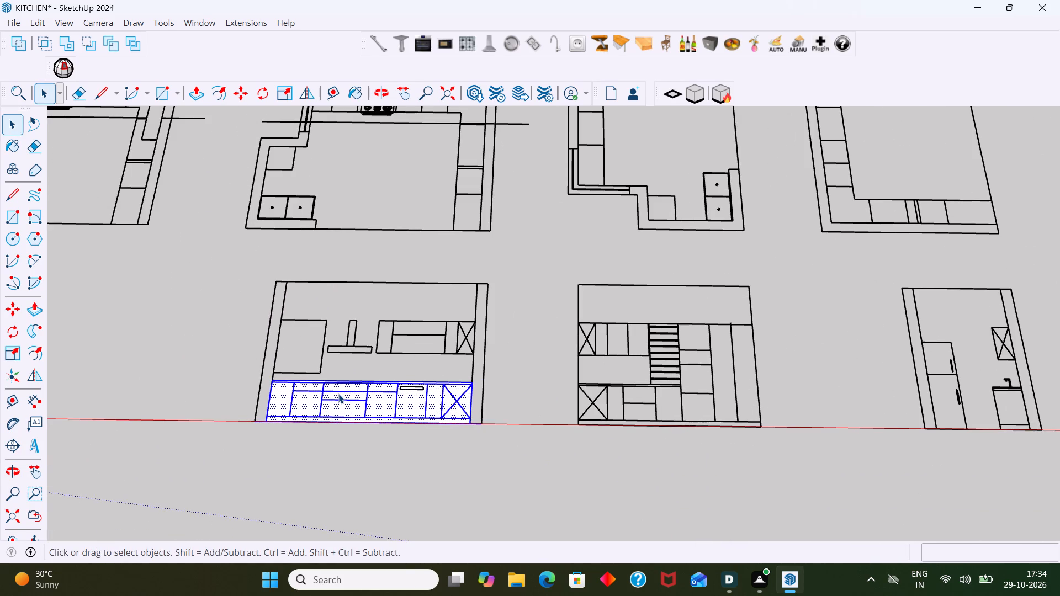
right_click(339, 395)
left_click(390, 128)
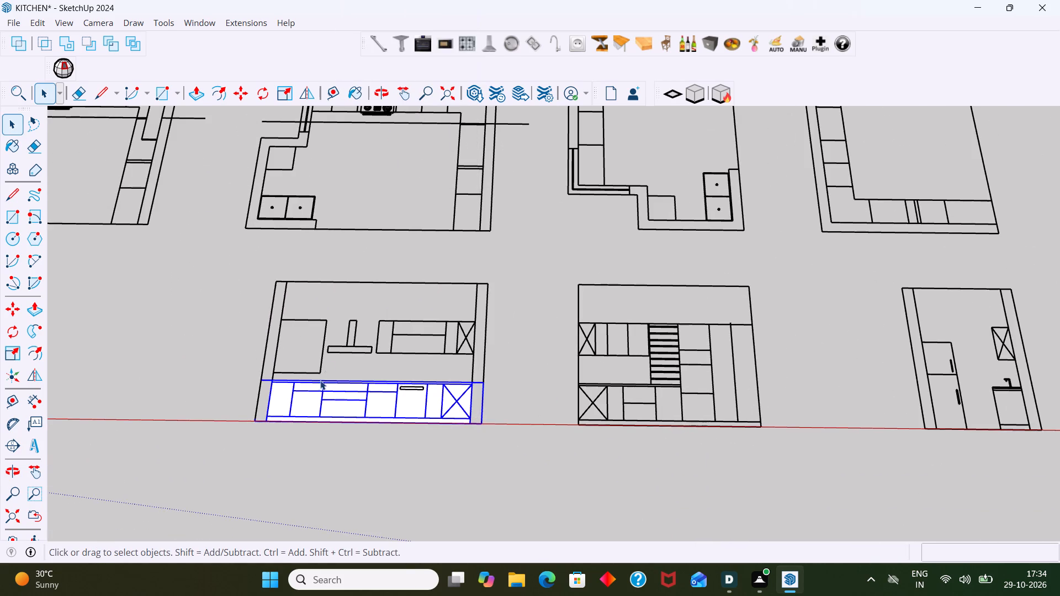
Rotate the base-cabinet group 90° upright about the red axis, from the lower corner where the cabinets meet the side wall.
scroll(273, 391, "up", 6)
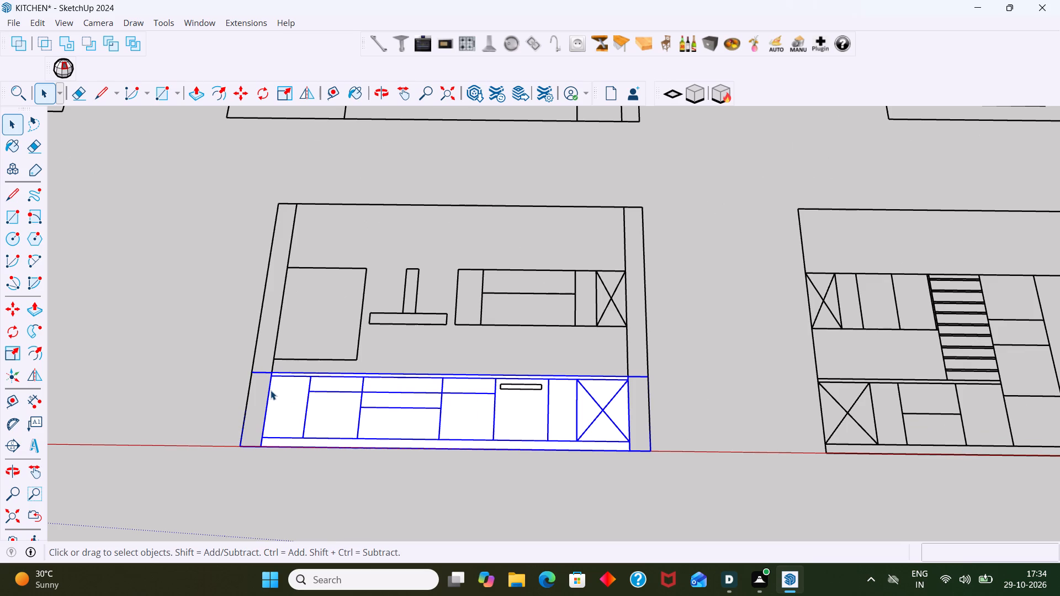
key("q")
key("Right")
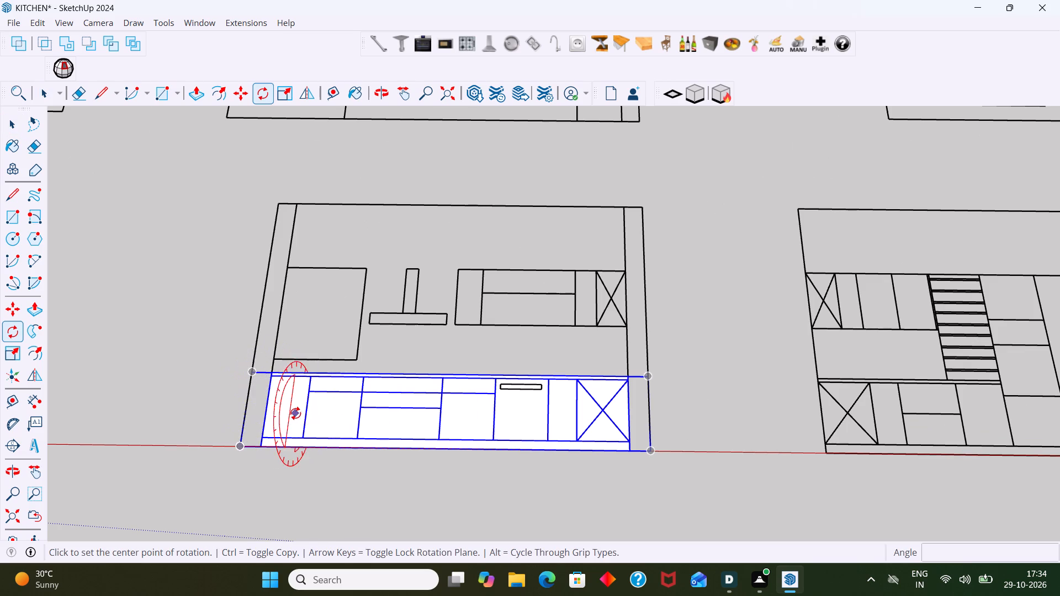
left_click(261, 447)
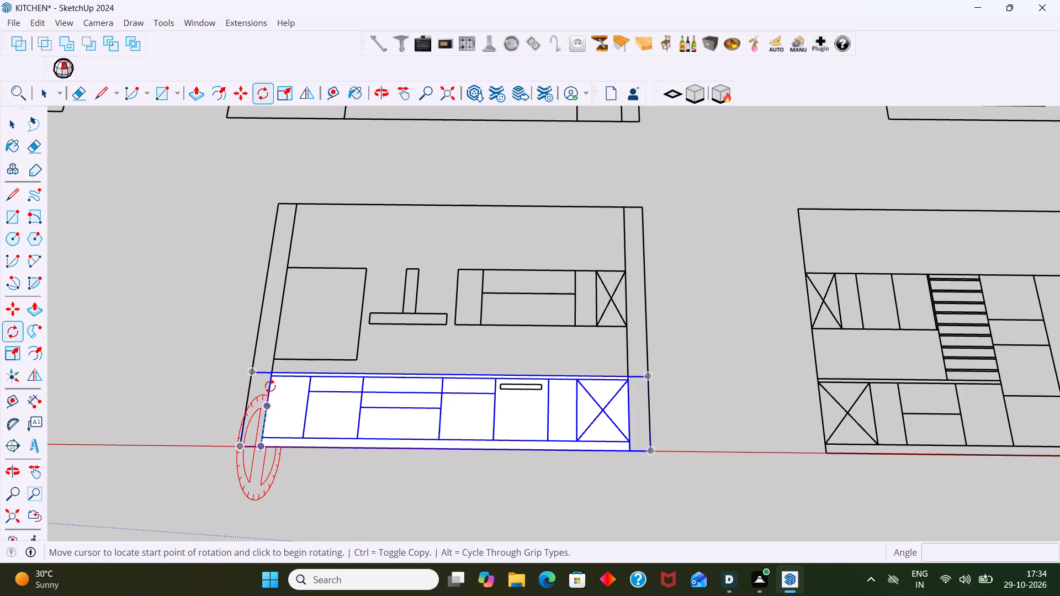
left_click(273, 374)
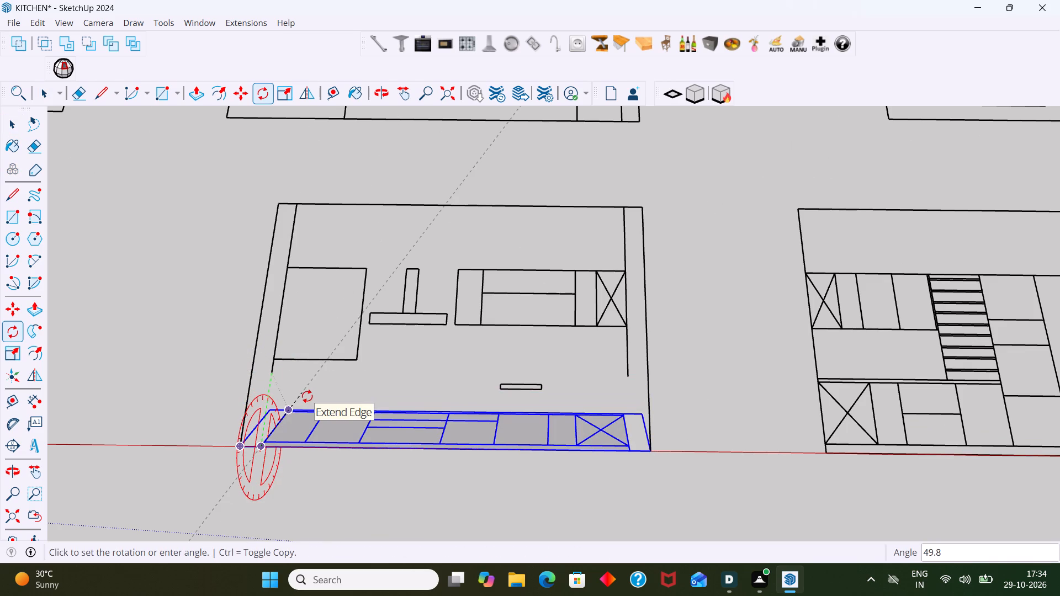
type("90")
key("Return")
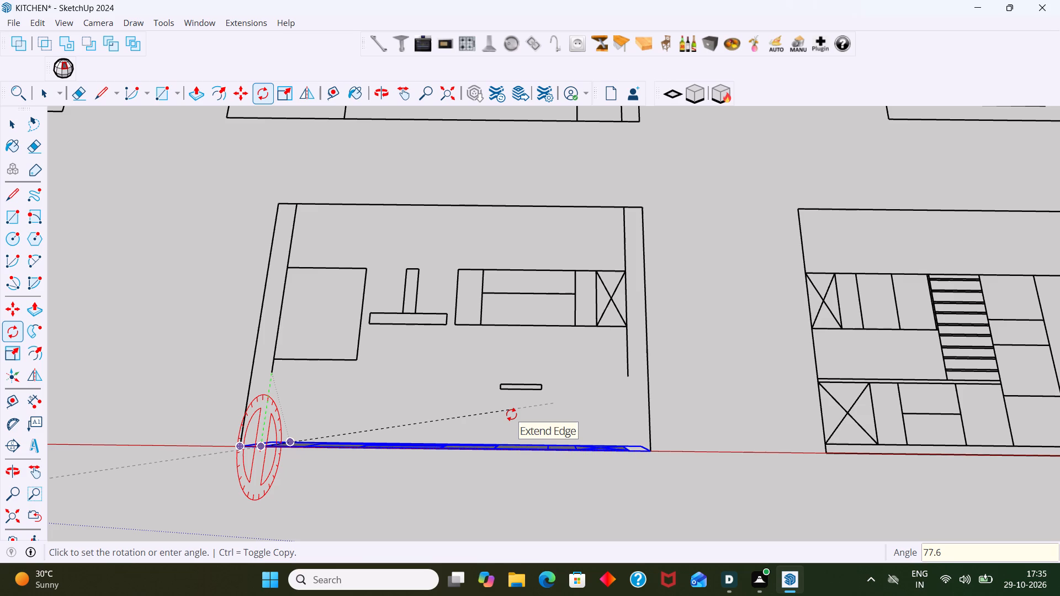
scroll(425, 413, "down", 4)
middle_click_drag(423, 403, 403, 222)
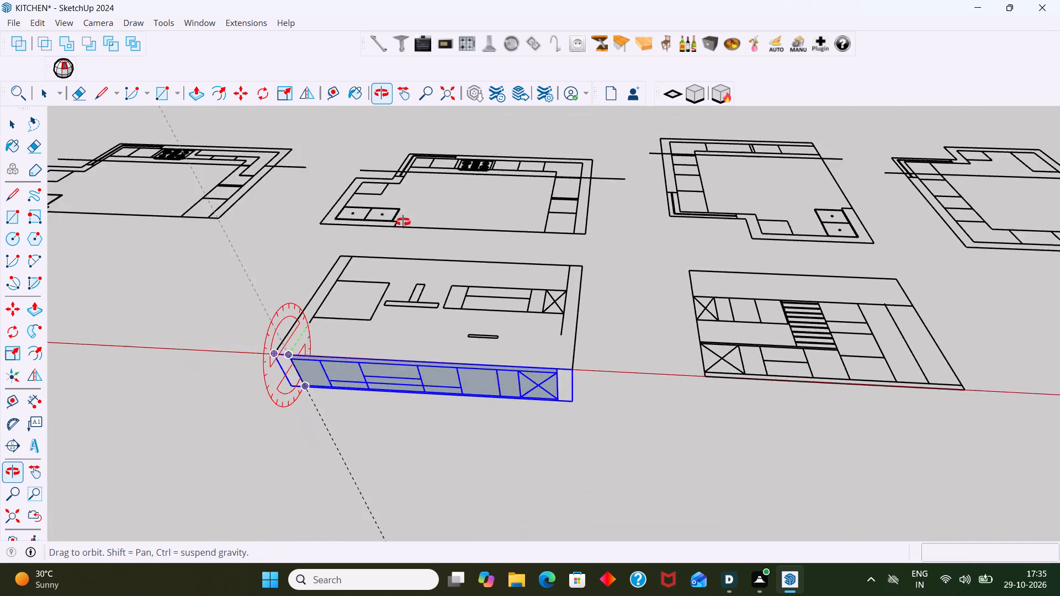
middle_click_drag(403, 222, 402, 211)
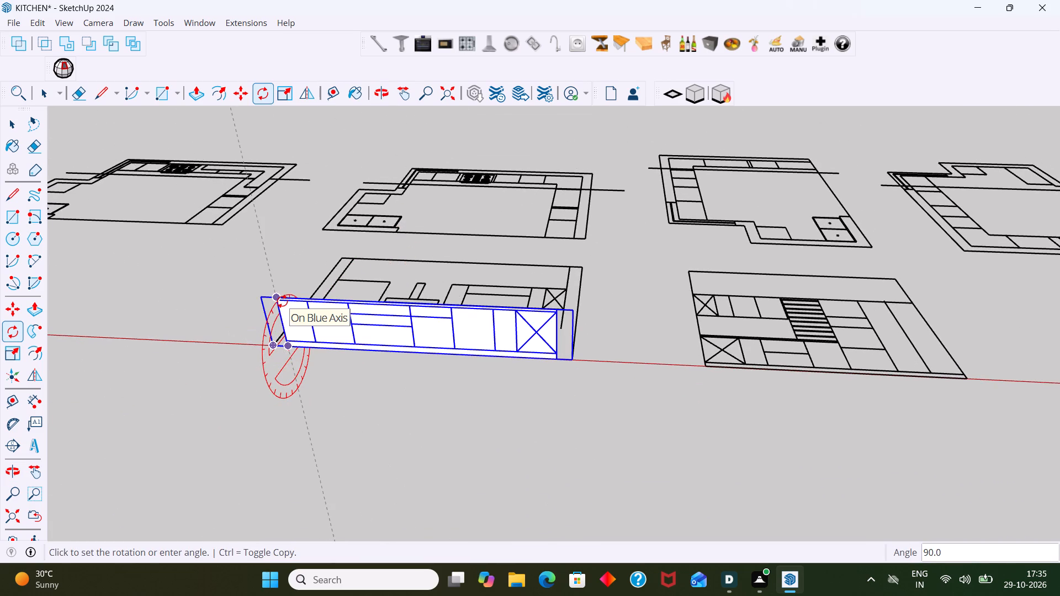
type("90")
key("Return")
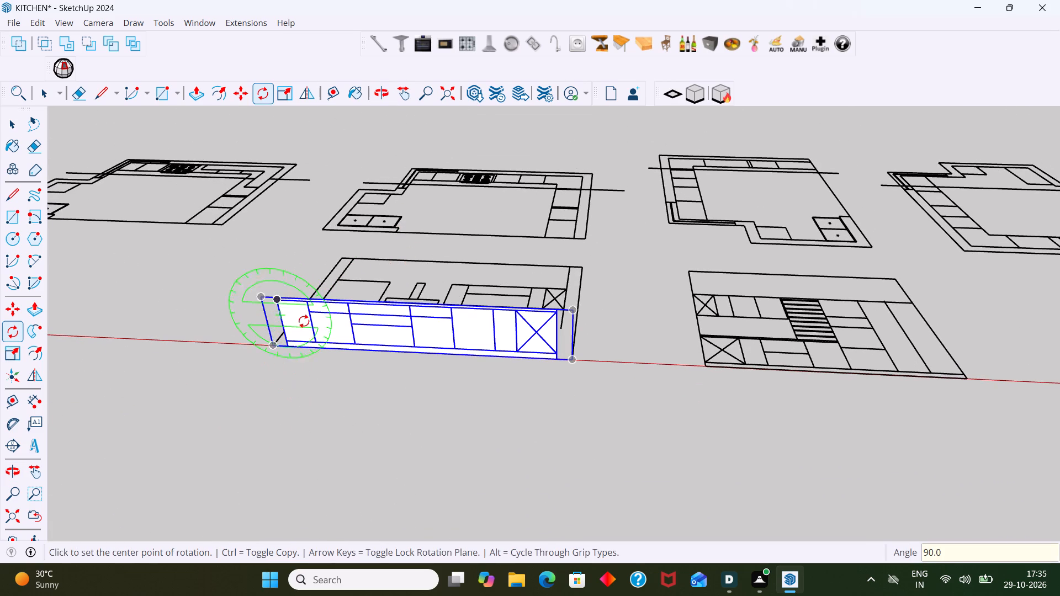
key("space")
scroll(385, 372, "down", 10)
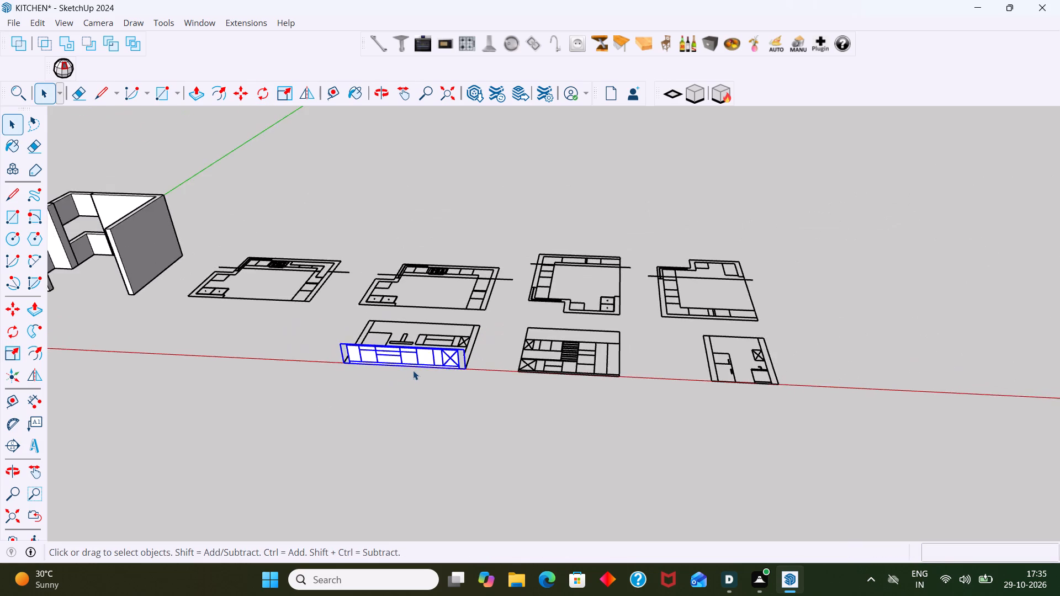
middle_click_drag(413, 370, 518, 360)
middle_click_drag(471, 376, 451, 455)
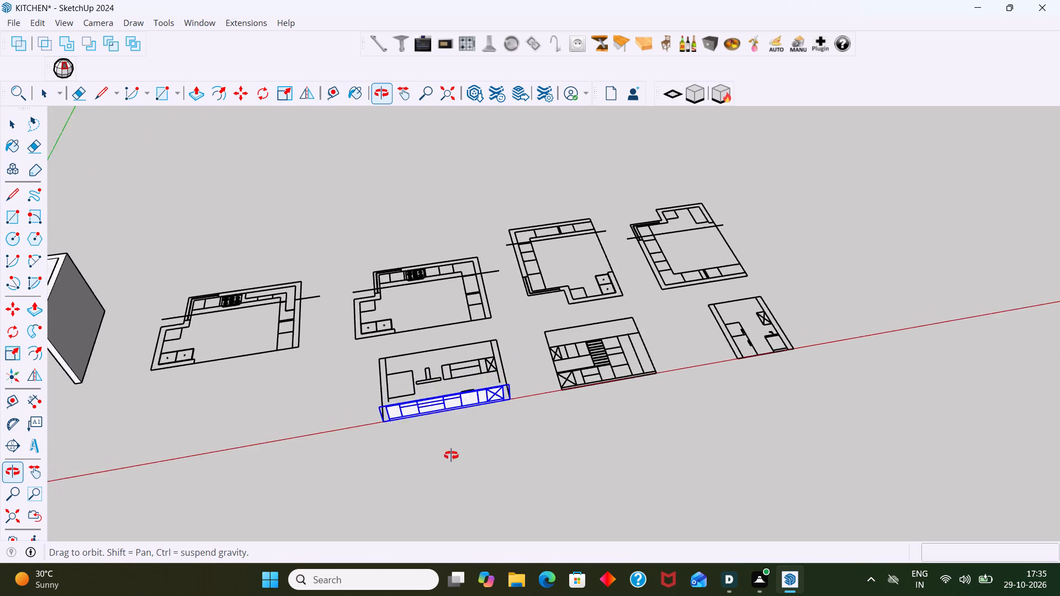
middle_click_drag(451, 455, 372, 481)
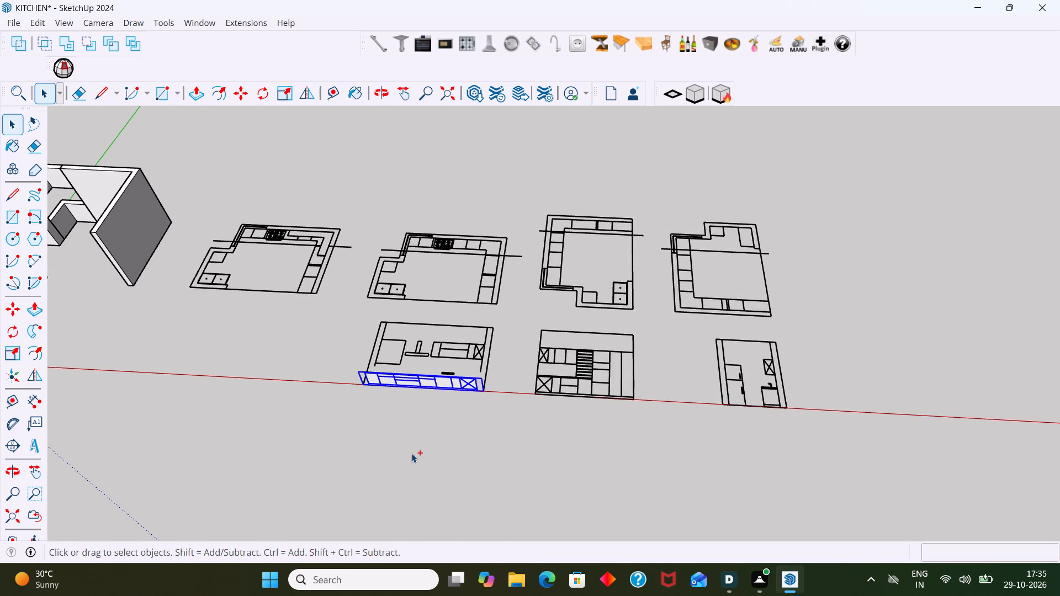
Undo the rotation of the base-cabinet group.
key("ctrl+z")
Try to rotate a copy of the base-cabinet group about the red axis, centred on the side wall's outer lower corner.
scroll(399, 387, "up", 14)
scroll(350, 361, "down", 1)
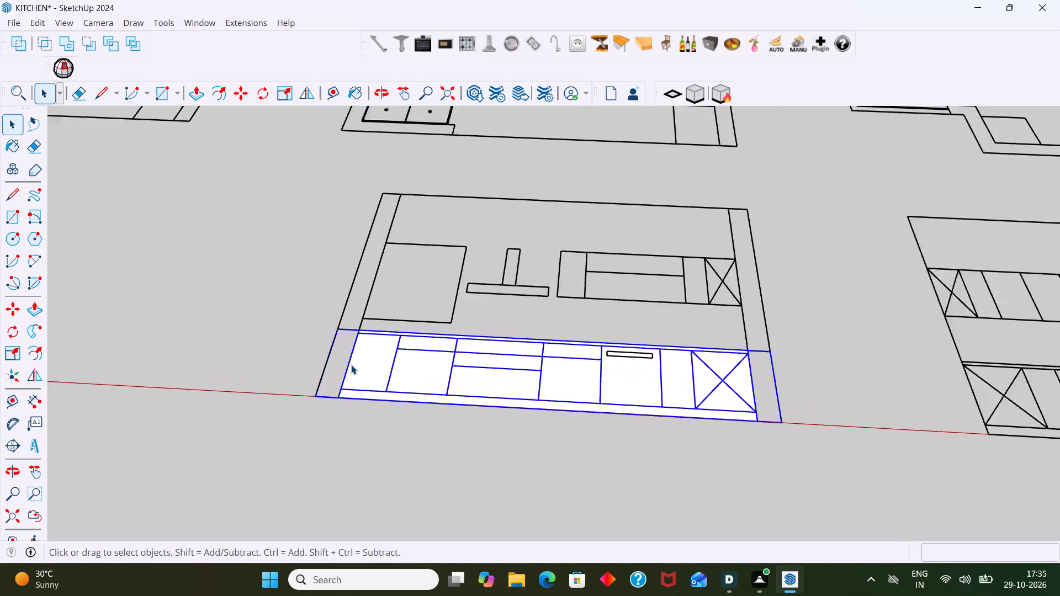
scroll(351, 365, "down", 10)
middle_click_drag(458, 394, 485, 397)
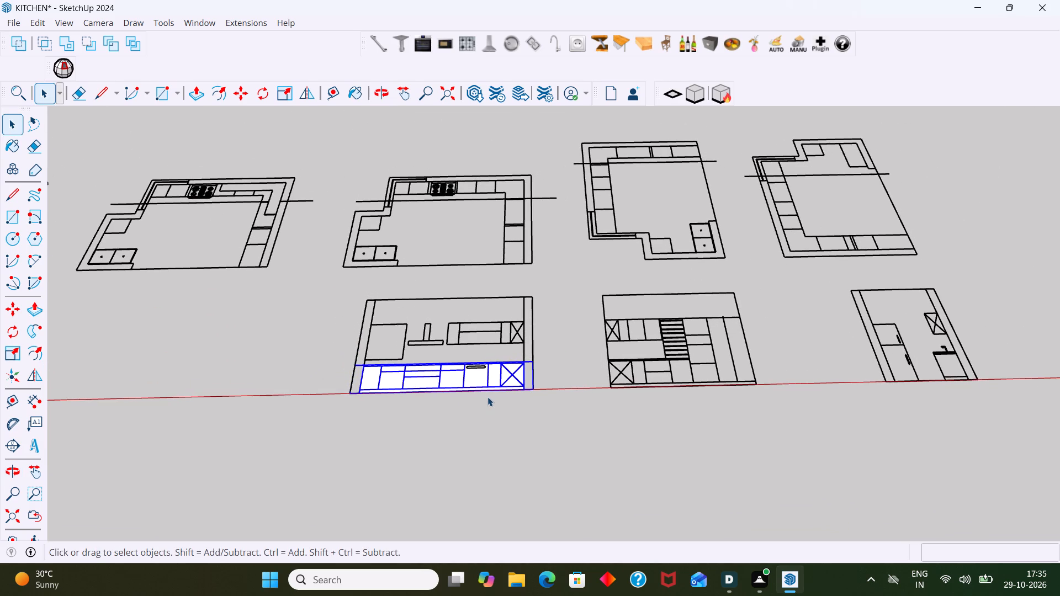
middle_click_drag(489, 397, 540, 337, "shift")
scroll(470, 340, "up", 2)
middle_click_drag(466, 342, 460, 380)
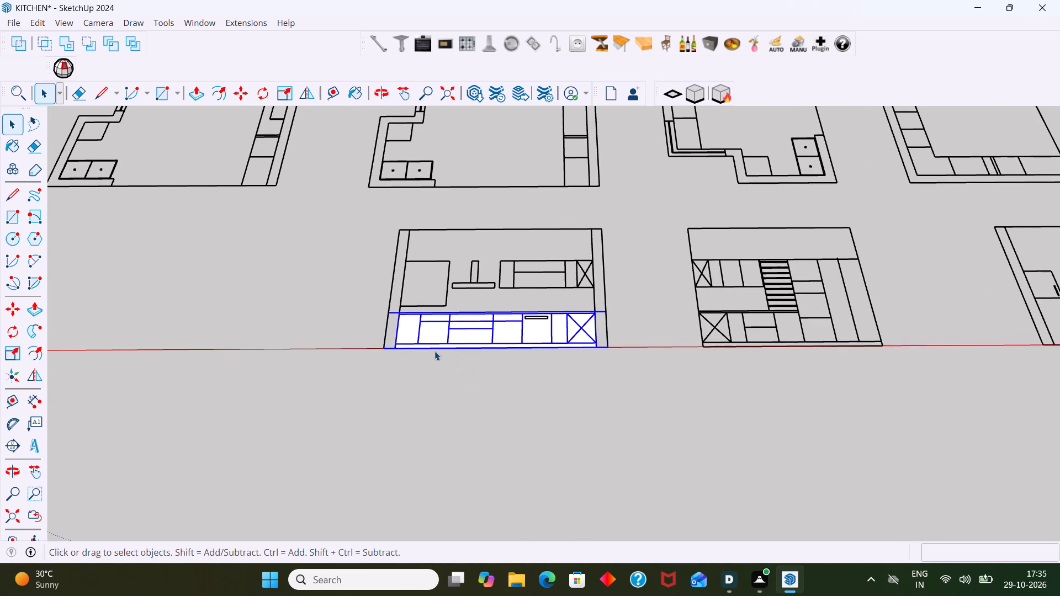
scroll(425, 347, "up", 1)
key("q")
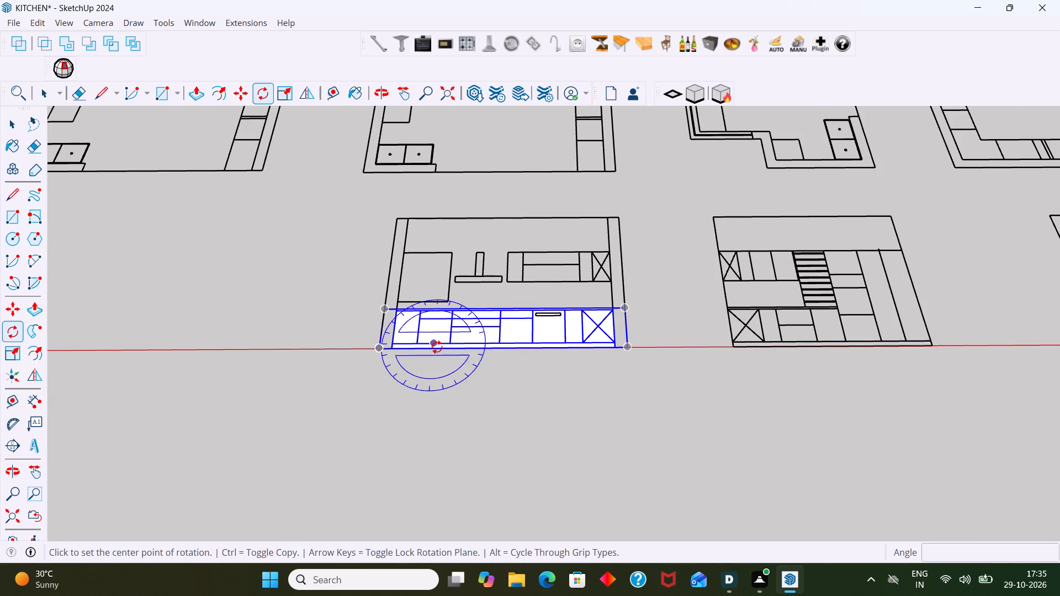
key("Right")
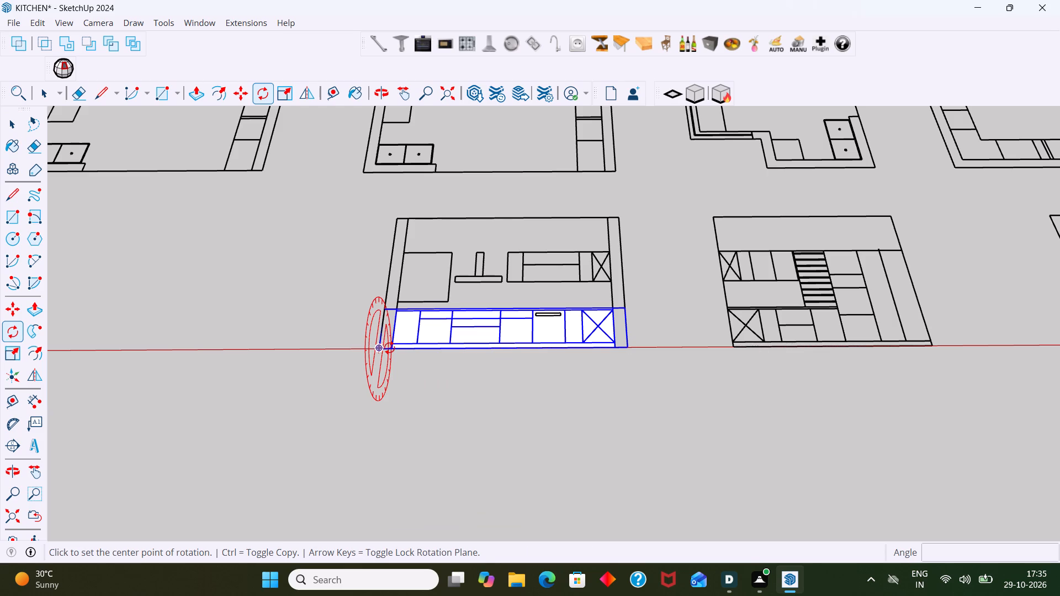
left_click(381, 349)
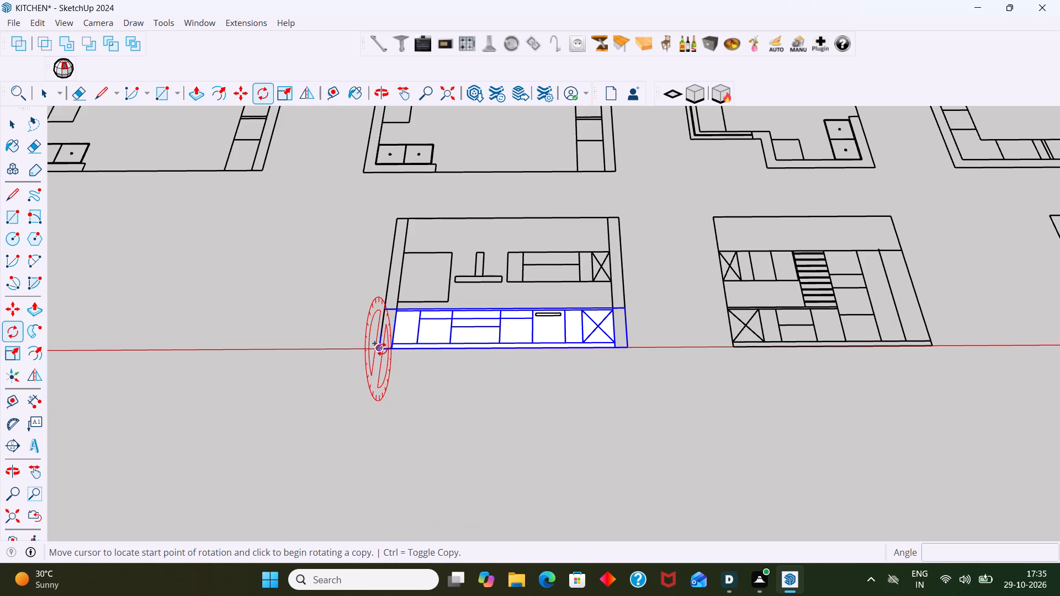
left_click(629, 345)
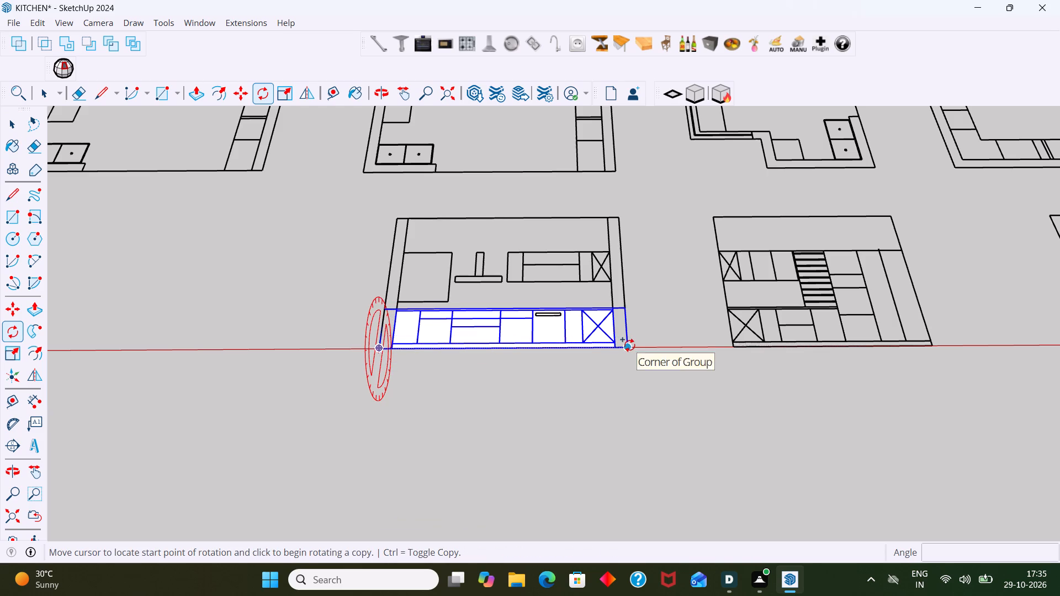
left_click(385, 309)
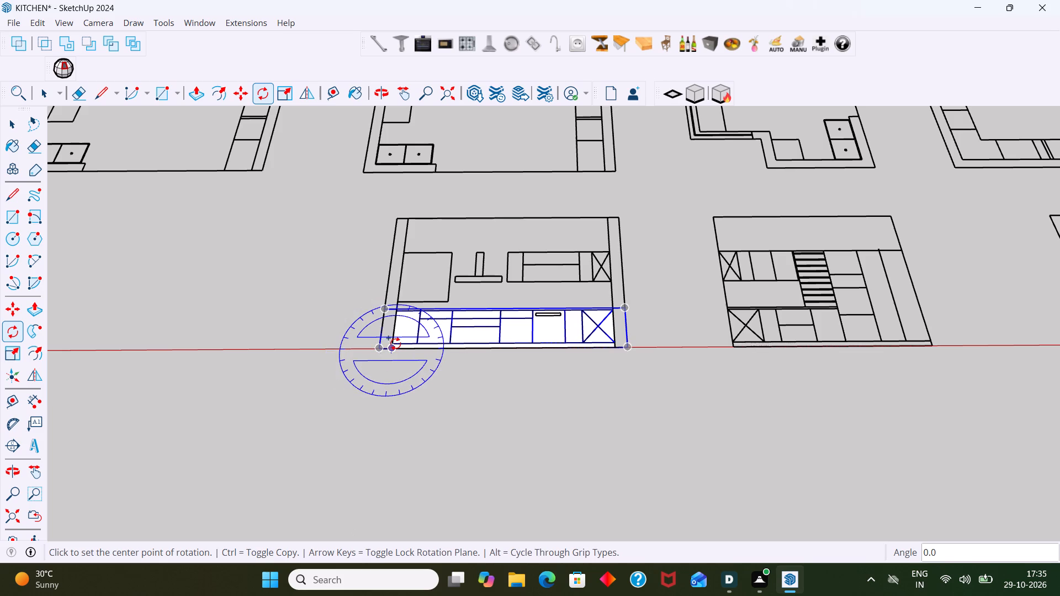
Rotate a copy of the base-cabinet group 90° upright about the red axis, centred on the cabinets' lower corner beside the side wall.
key("Right")
left_click(391, 348)
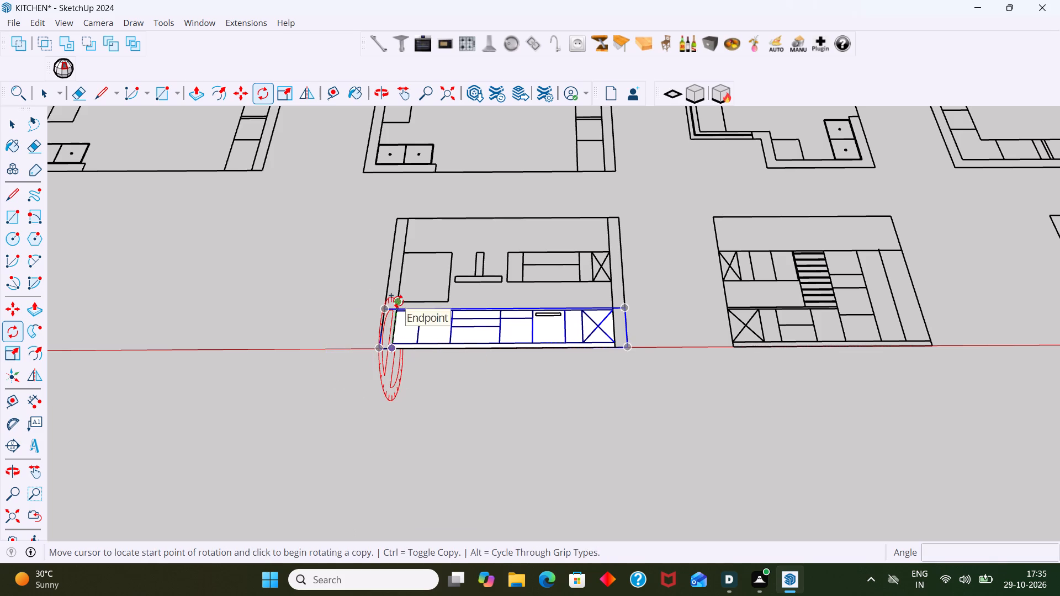
left_click(398, 304)
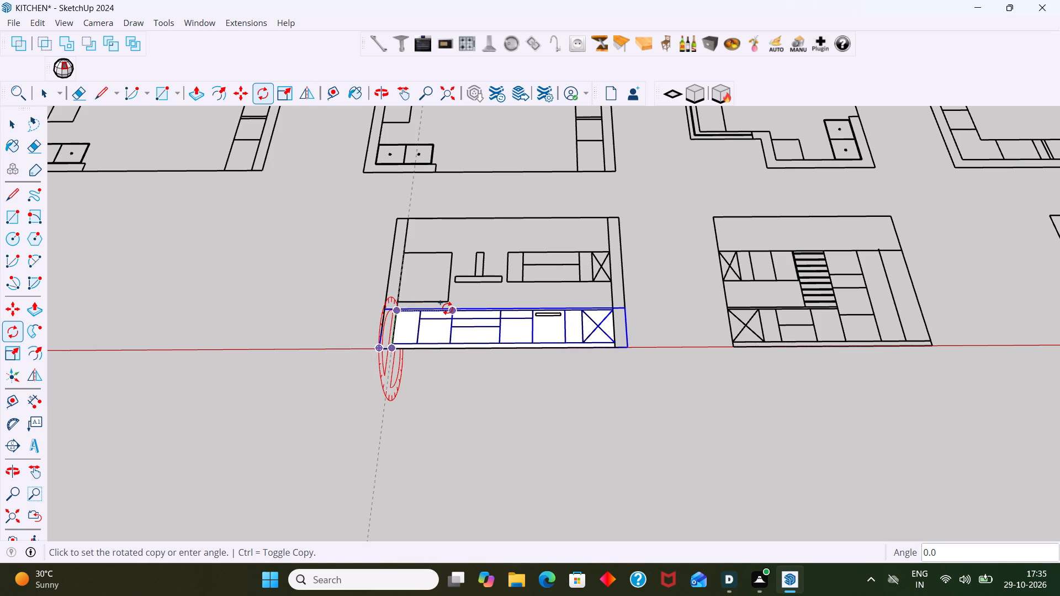
type("90")
key("Return")
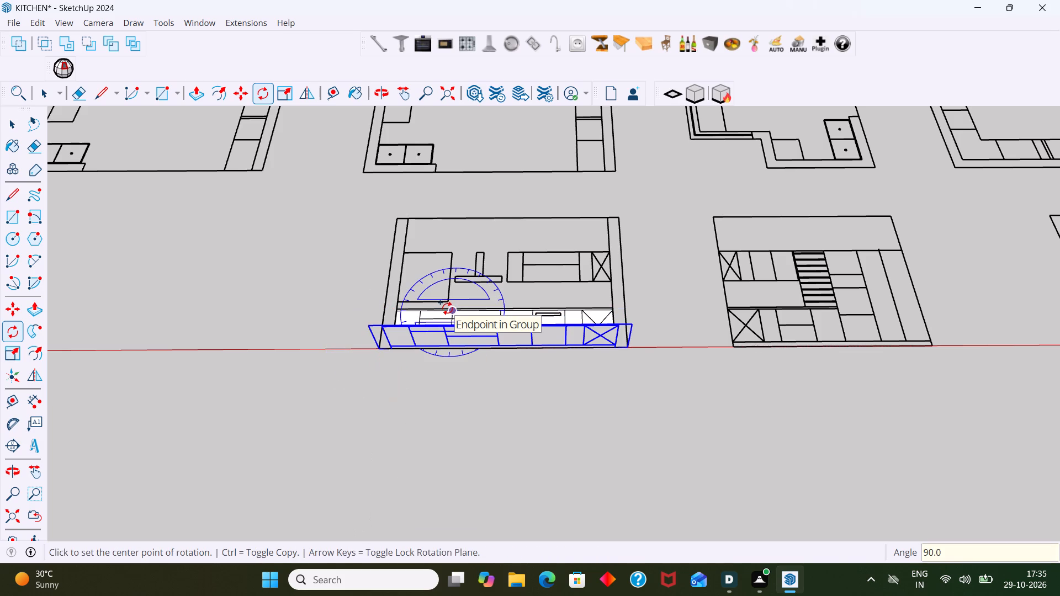
key("space")
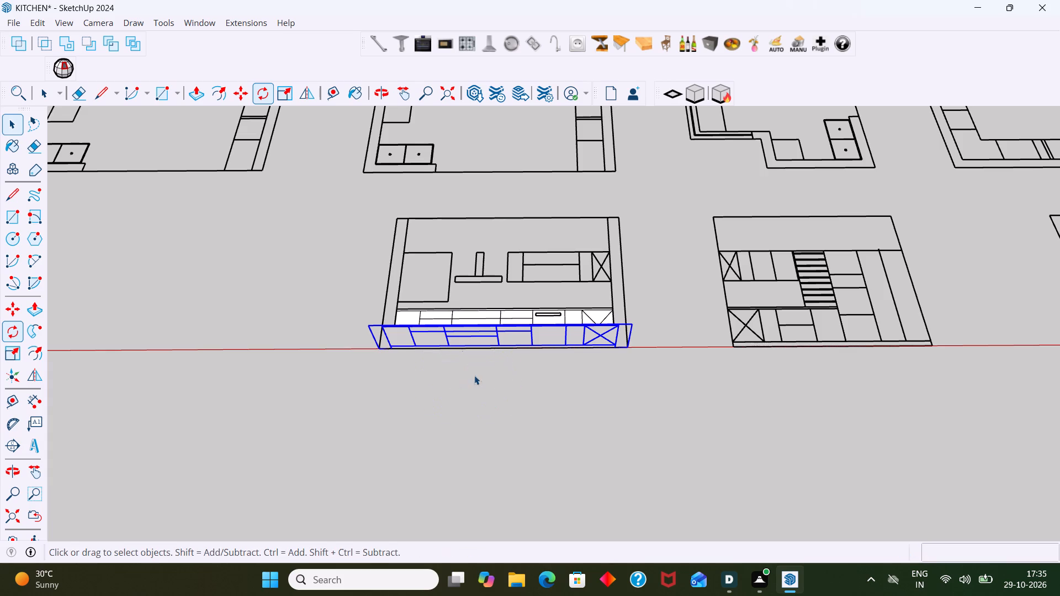
Examine the upright base-cabinet copy against the flat elevation from several angles.
scroll(484, 391, "down", 2)
middle_click_drag(484, 391, 484, 259)
scroll(489, 275, "up", 8)
scroll(517, 416, "down", 2)
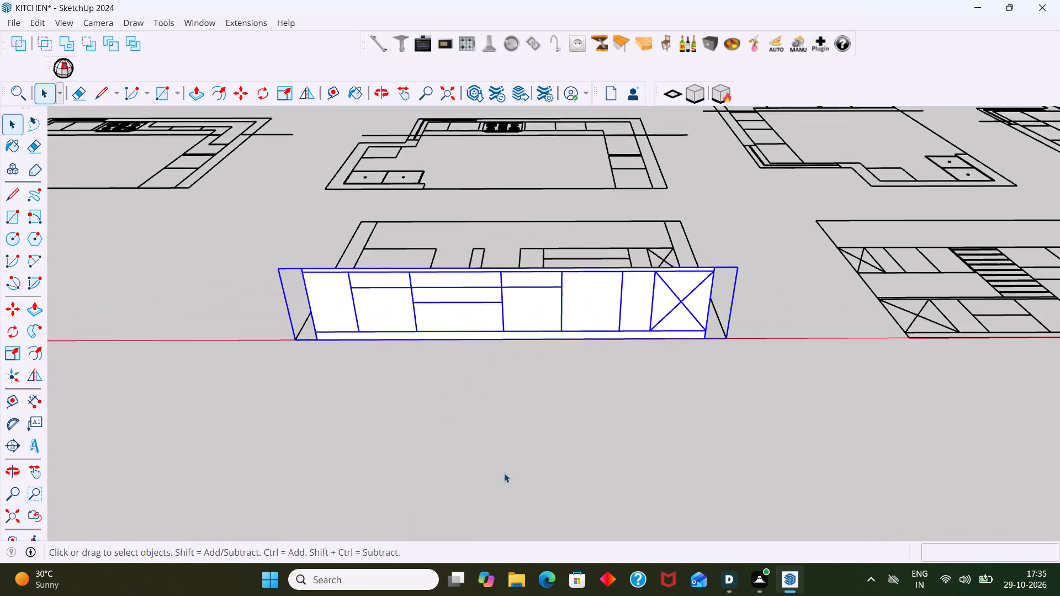
scroll(504, 473, "down", 7)
middle_click_drag(470, 446, 464, 450)
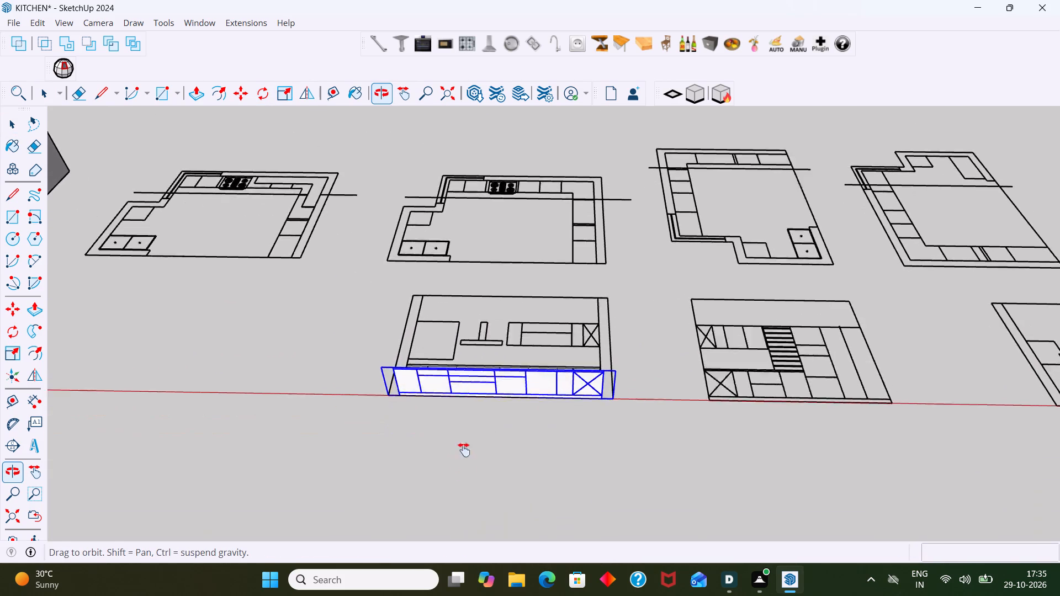
middle_click_drag(464, 450, 476, 378)
scroll(481, 374, "down", 2)
middle_click_drag(540, 361, 525, 474)
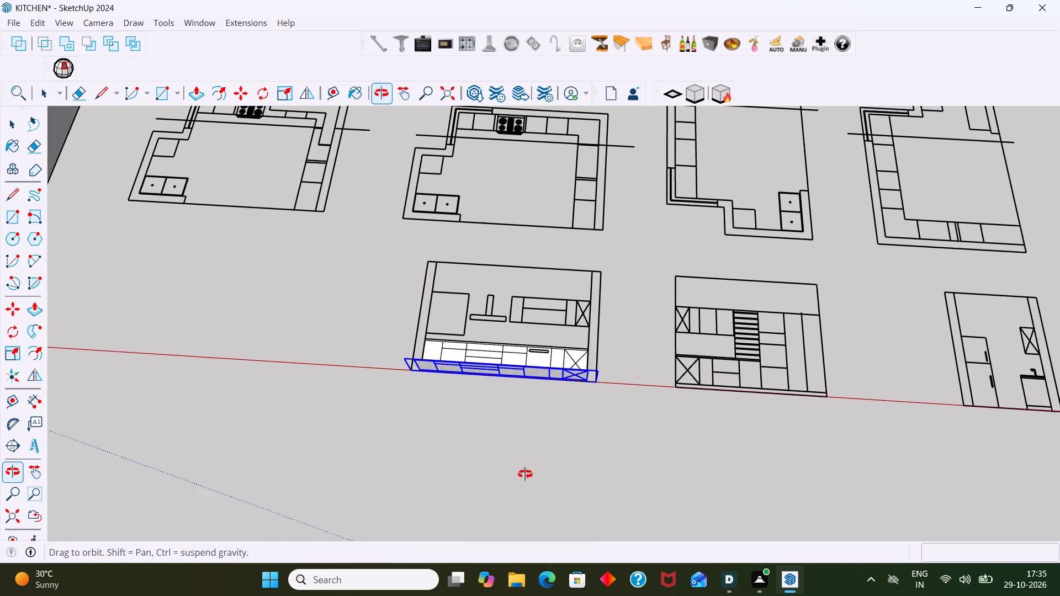
middle_click_drag(525, 474, 524, 465)
scroll(517, 392, "up", 9)
middle_click_drag(506, 390, 526, 305)
scroll(520, 307, "up", 2)
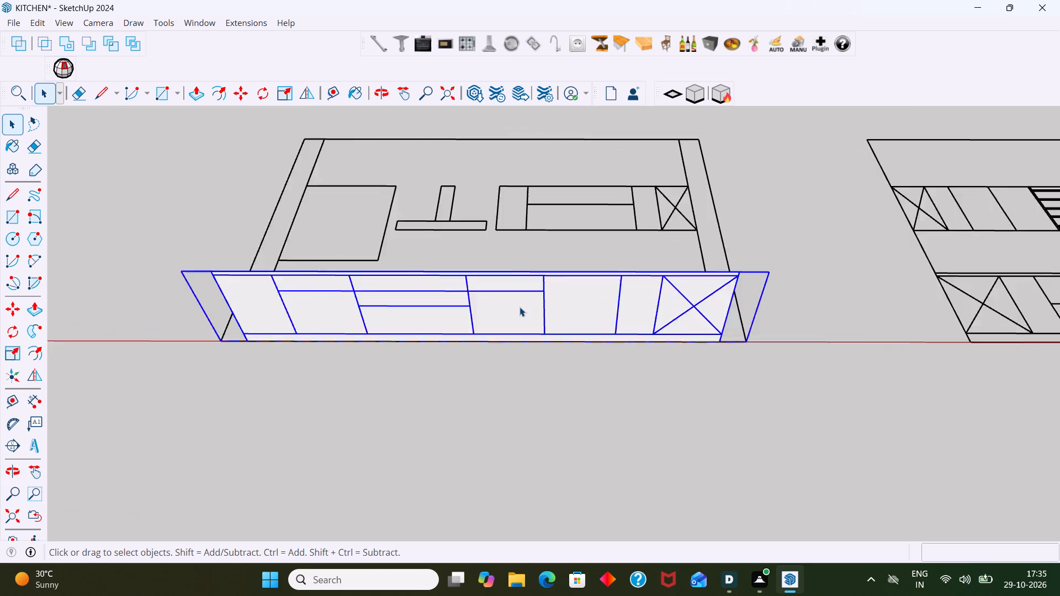
scroll(520, 307, "up", 1)
scroll(518, 307, "down", 3)
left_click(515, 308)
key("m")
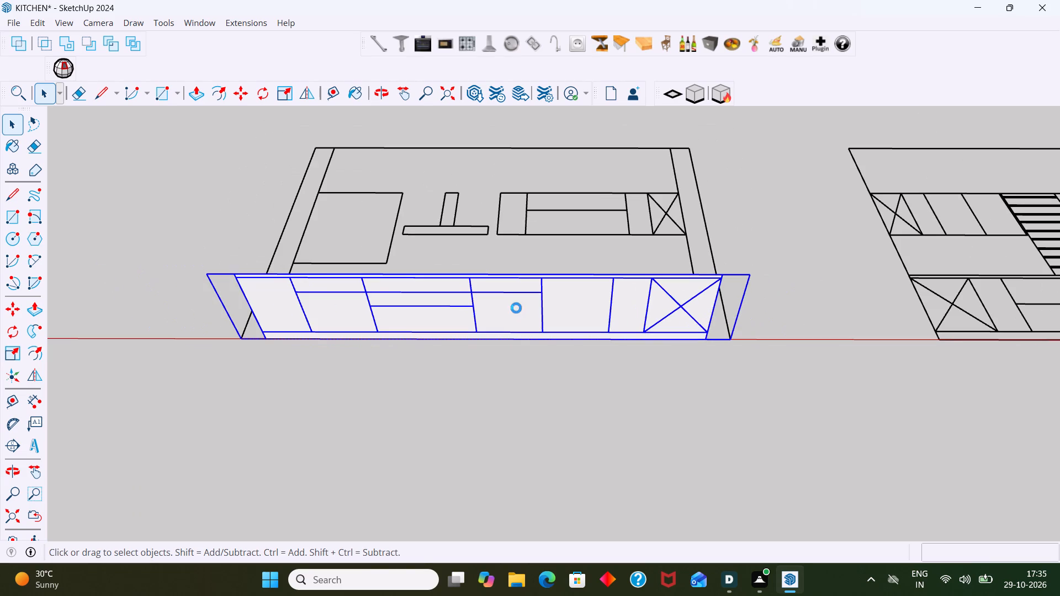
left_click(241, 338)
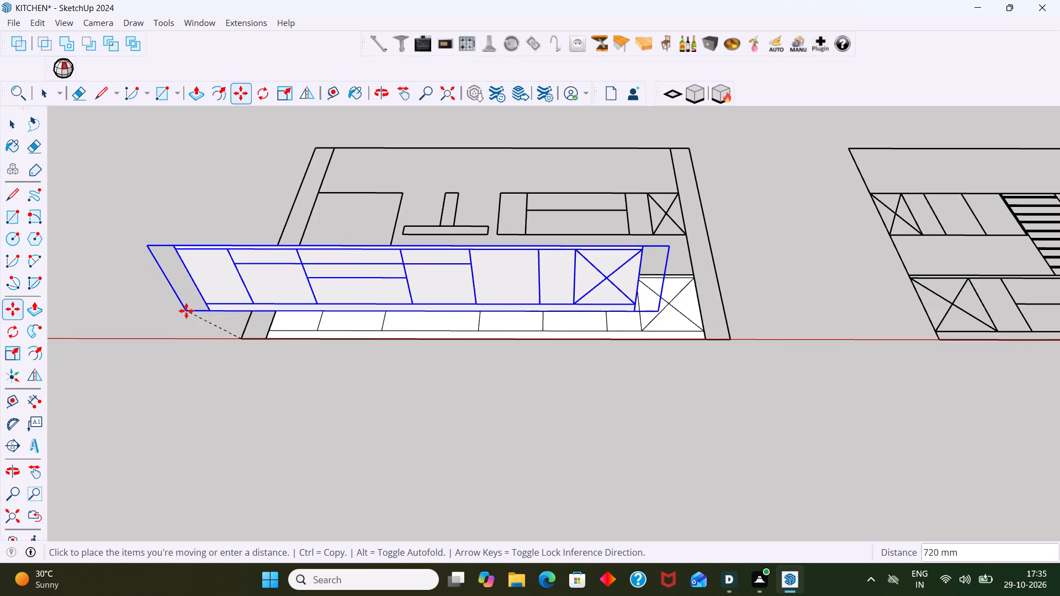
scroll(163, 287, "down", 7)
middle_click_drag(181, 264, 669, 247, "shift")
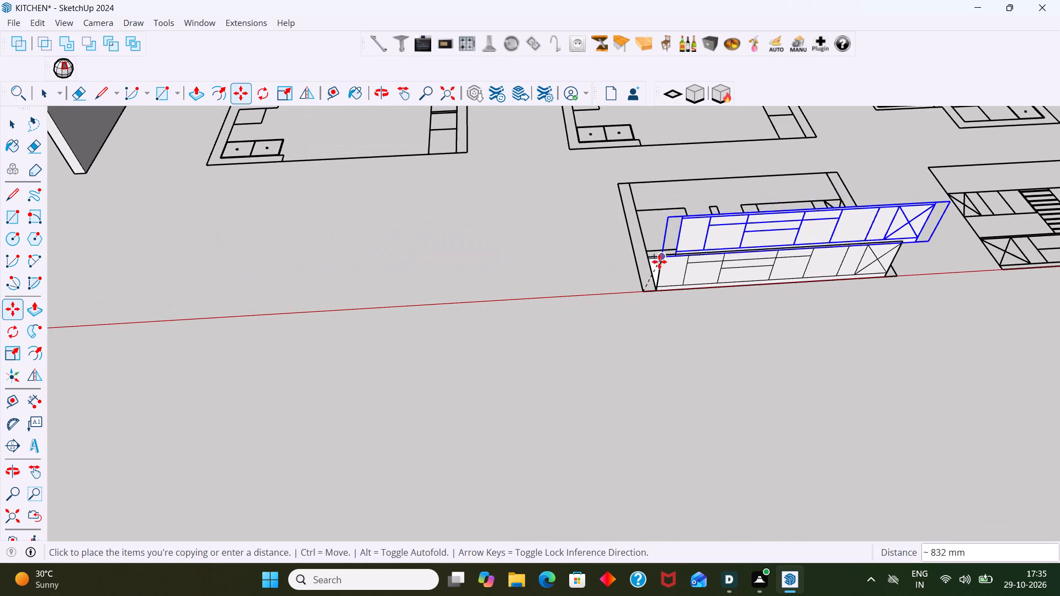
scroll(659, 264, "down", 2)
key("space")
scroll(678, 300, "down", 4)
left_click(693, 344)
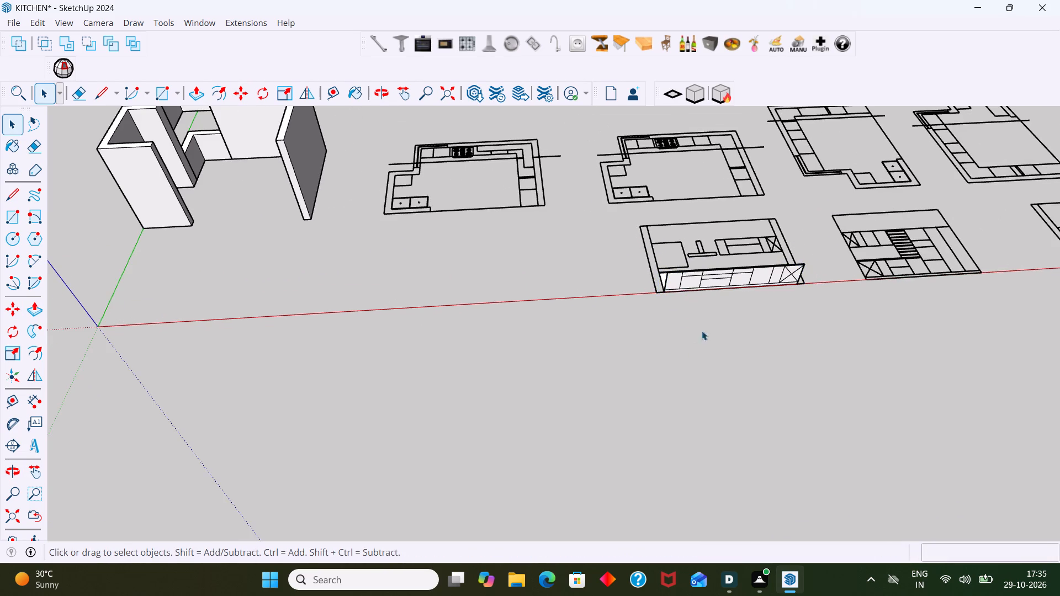
Open the upright base-cabinet copy for editing at its bottom plinth strip.
middle_click_drag(675, 297, 633, 305)
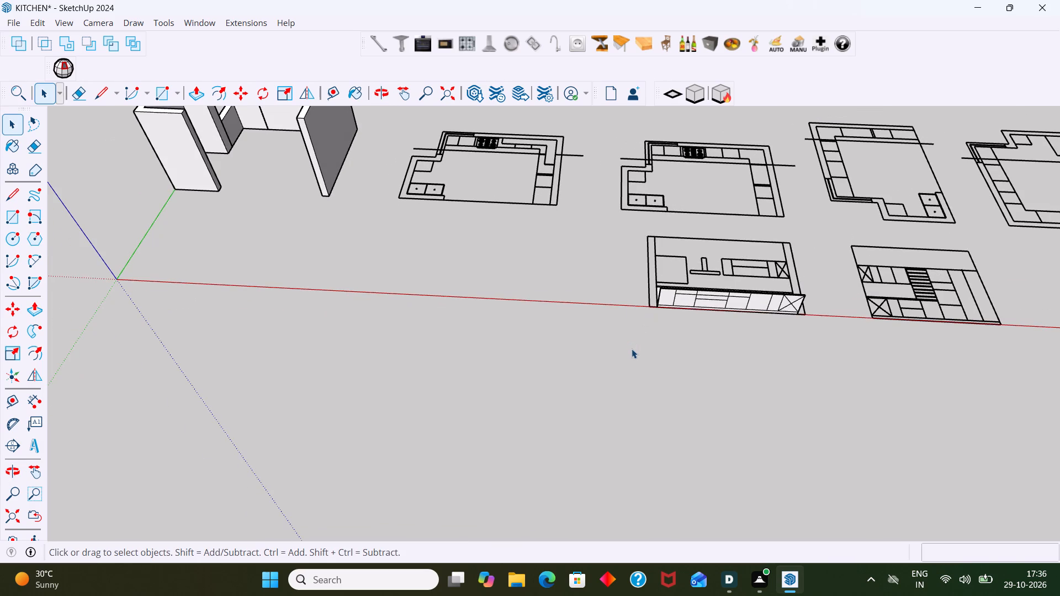
scroll(633, 345, "down", 2)
middle_click_drag(655, 344, 285, 345, "shift")
scroll(304, 326, "up", 10)
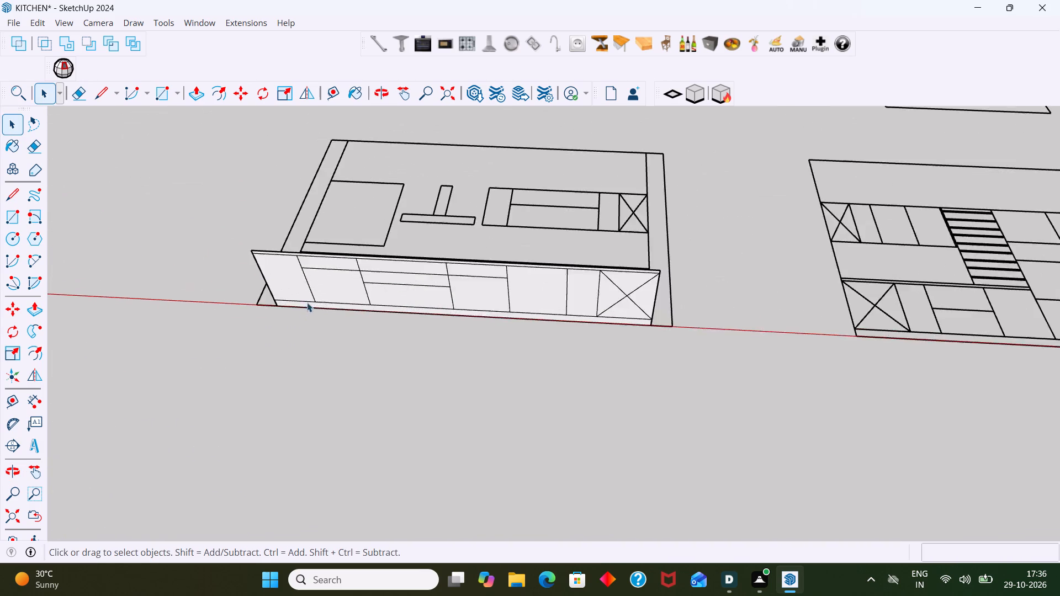
scroll(307, 302, "up", 10)
scroll(324, 312, "down", 1)
scroll(324, 312, "up", 2)
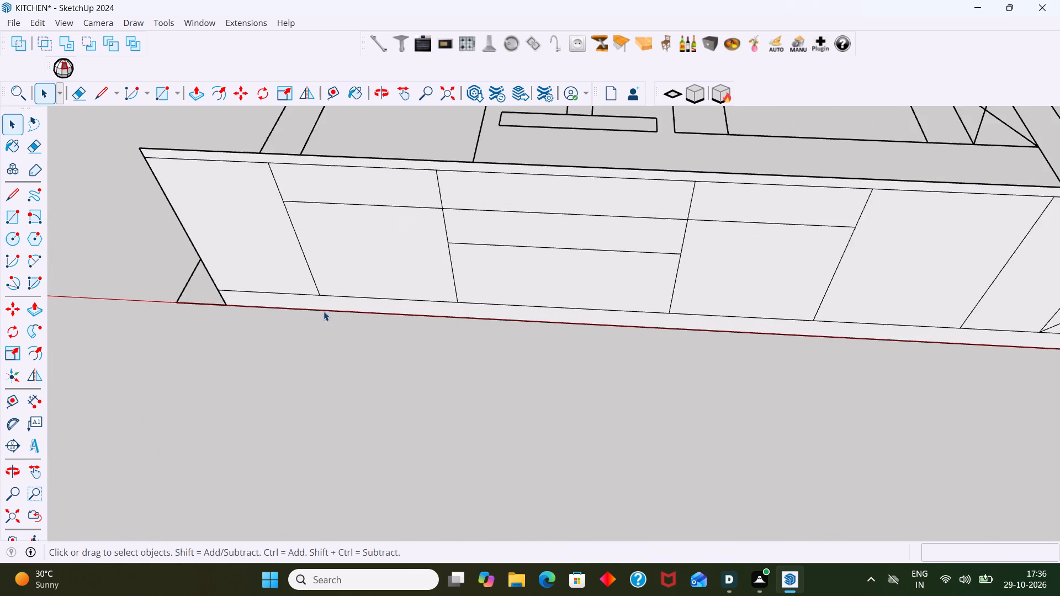
scroll(324, 311, "up", 4)
left_click(326, 301)
double_click(330, 301)
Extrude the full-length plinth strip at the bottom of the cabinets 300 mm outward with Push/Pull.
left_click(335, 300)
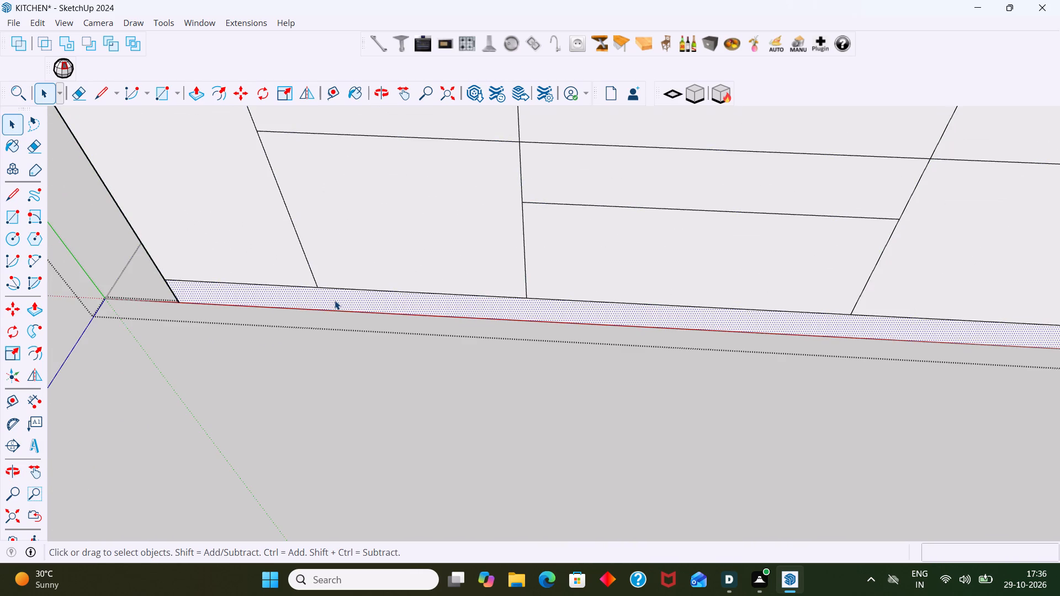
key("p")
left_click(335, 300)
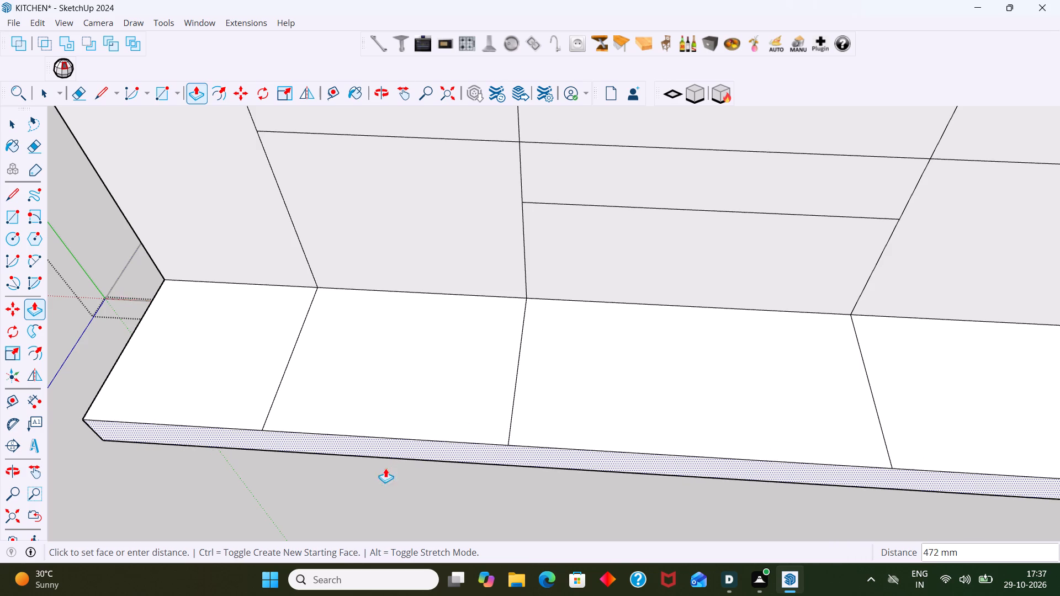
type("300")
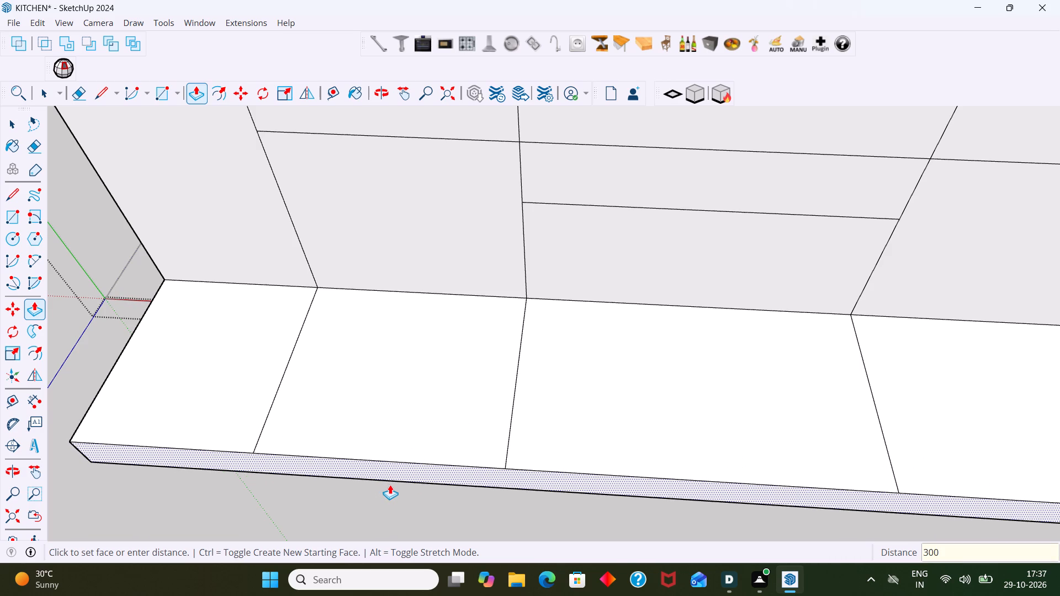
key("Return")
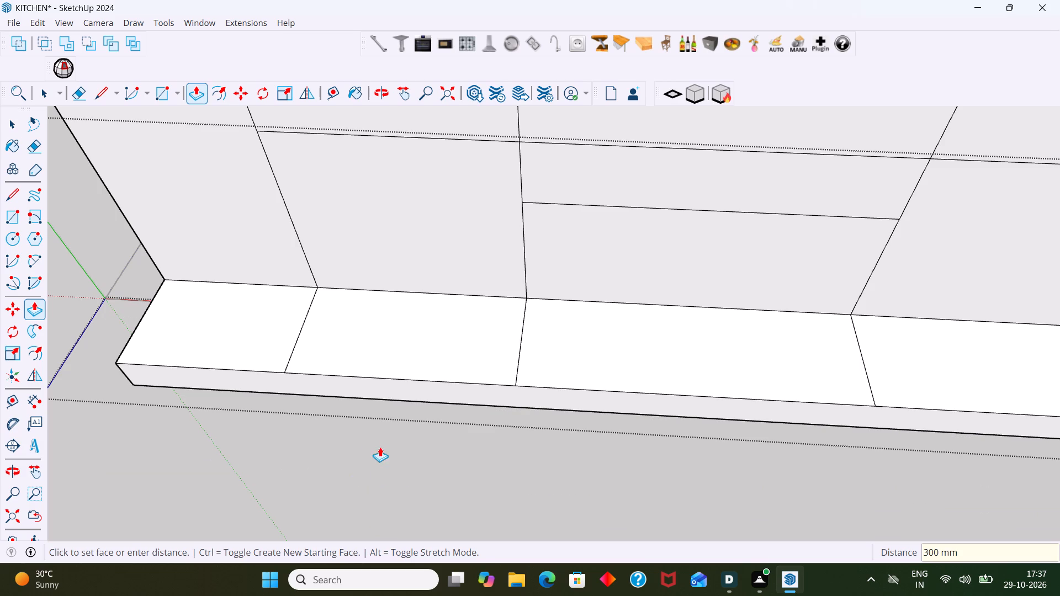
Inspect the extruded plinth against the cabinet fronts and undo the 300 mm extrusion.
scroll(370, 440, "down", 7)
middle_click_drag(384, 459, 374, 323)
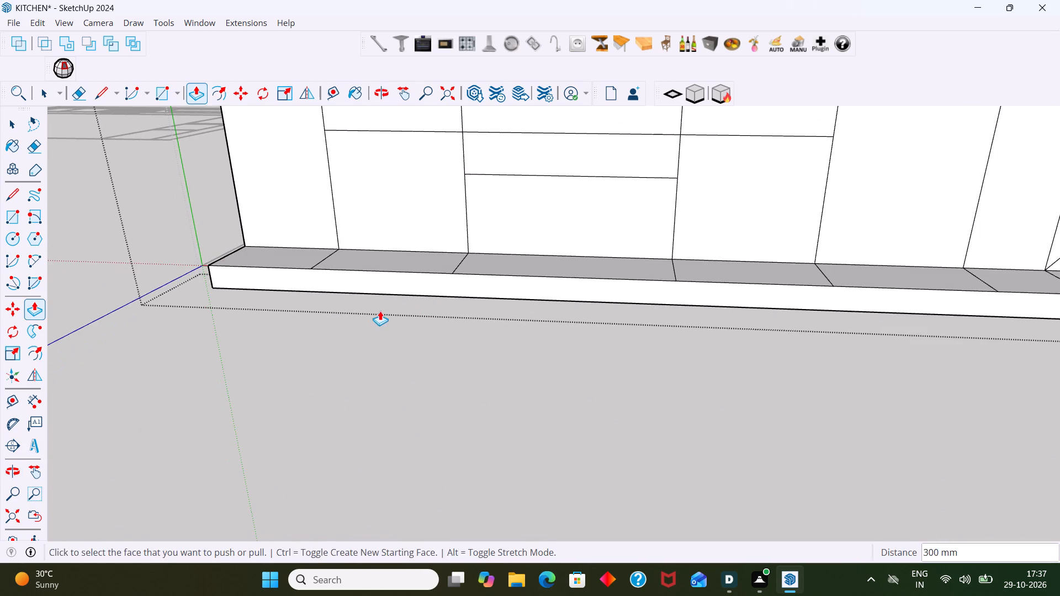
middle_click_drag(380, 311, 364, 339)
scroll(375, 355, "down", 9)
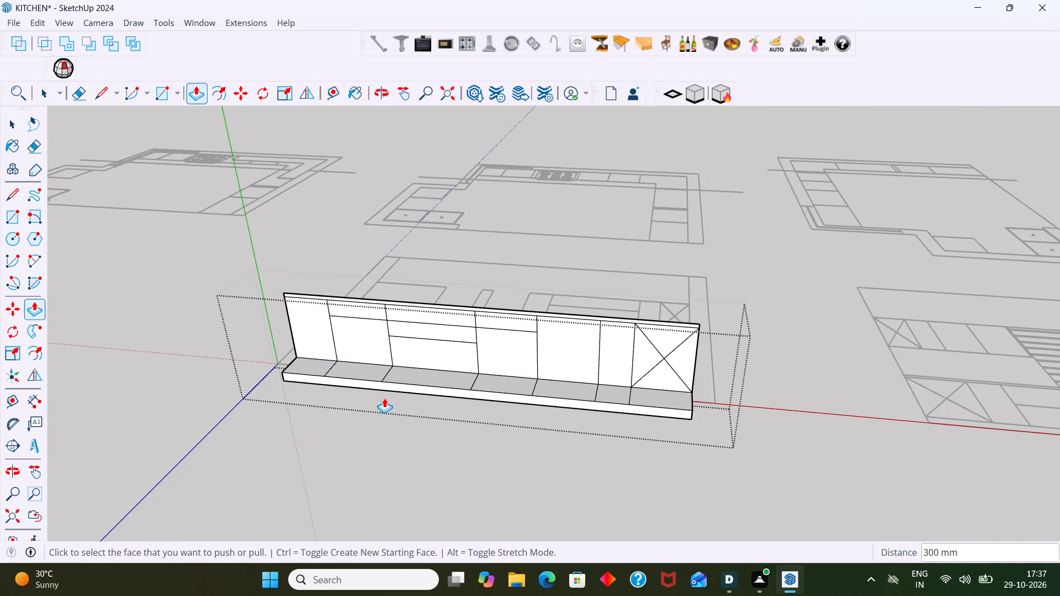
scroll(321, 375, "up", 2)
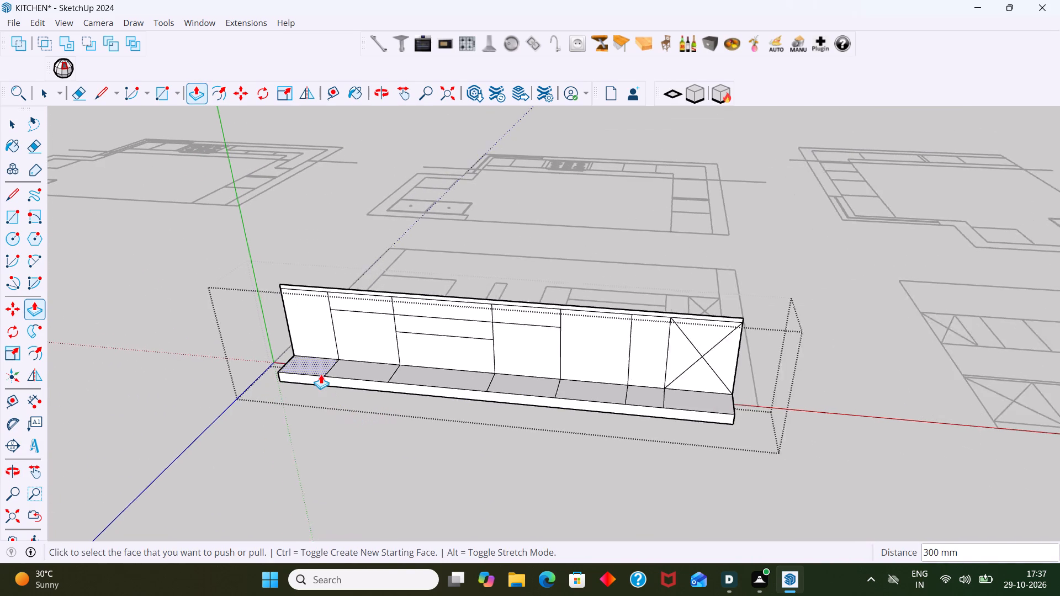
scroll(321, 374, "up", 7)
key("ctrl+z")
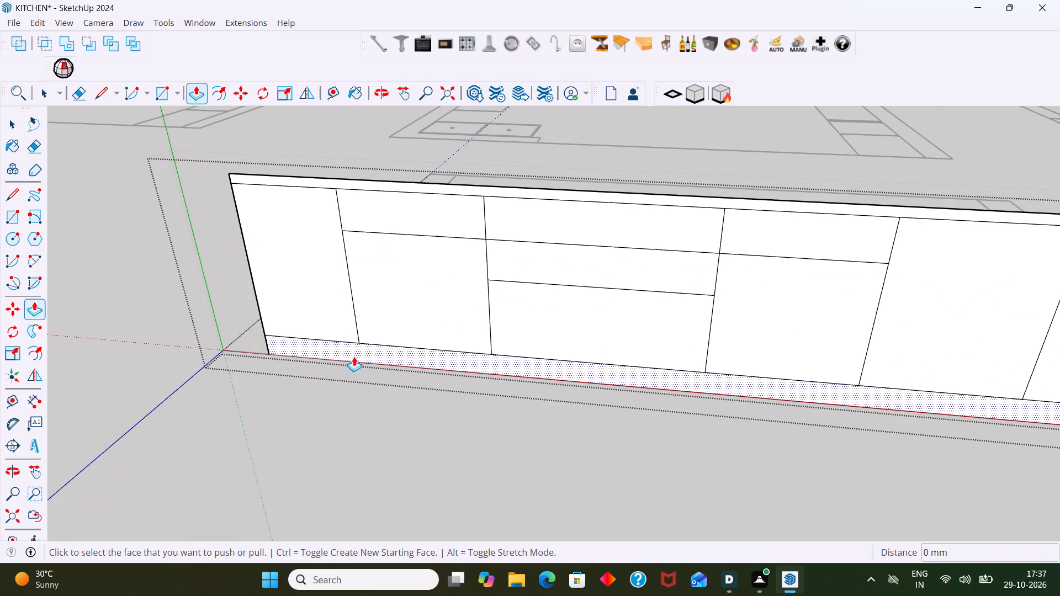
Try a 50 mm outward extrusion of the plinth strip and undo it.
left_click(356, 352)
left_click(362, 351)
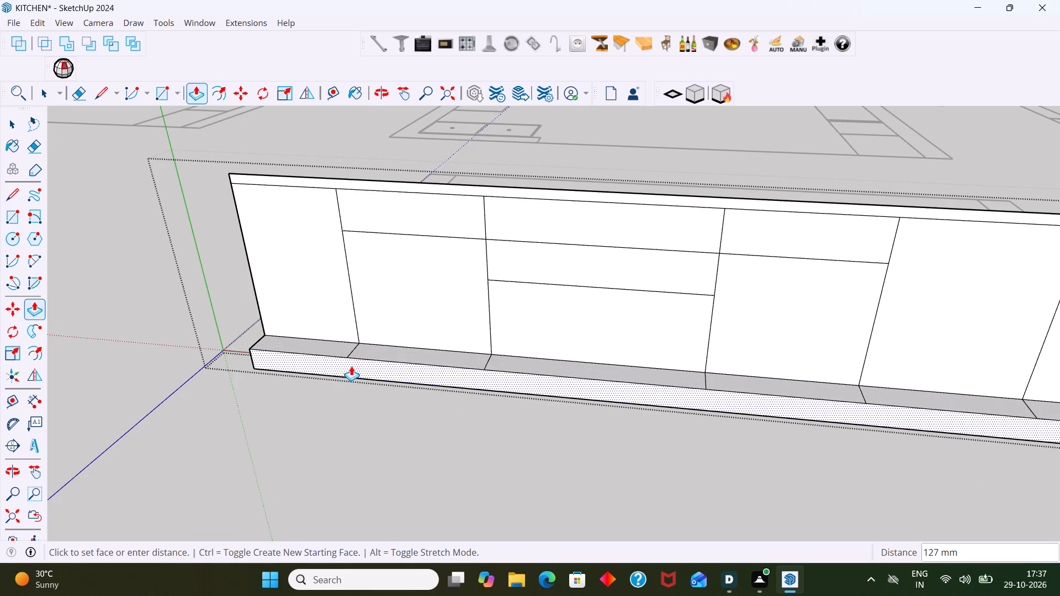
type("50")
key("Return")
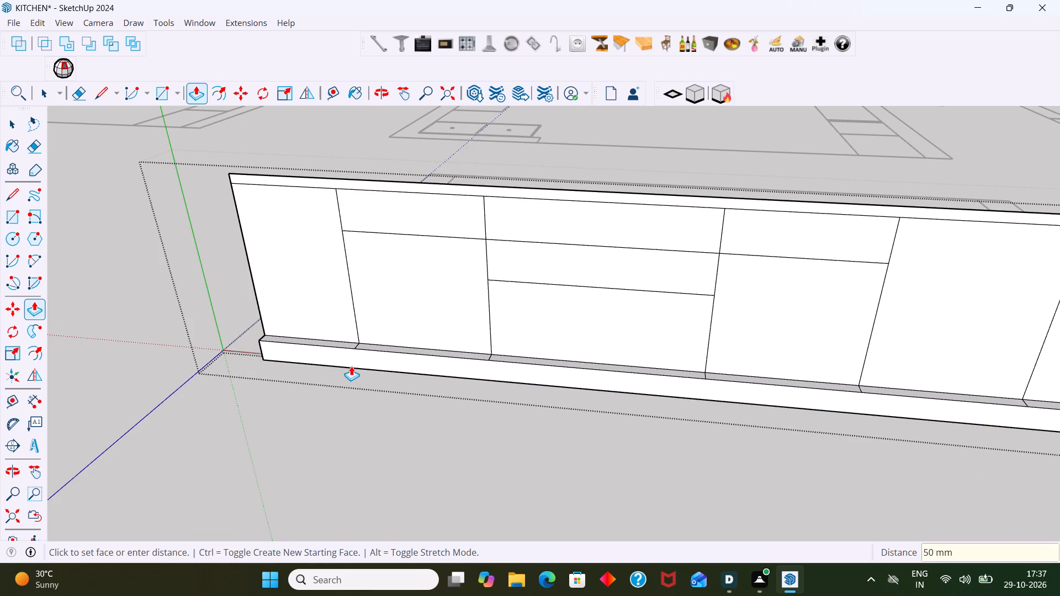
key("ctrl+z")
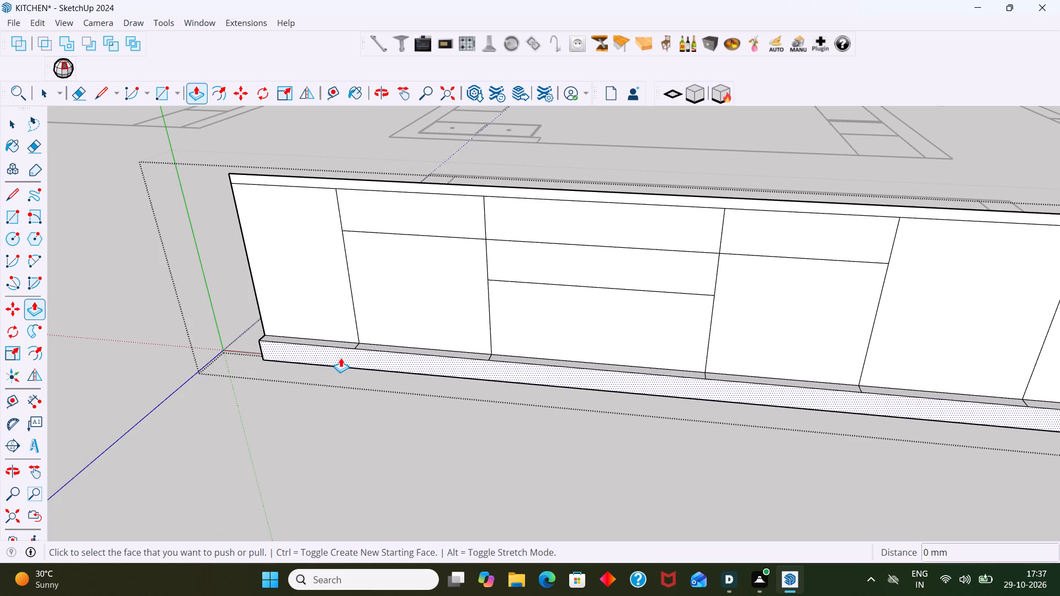
Extrude the plinth strip below the cabinet fronts 100 mm outward with Push/Pull.
left_click(349, 352)
type("100")
key("Return")
key("Return")
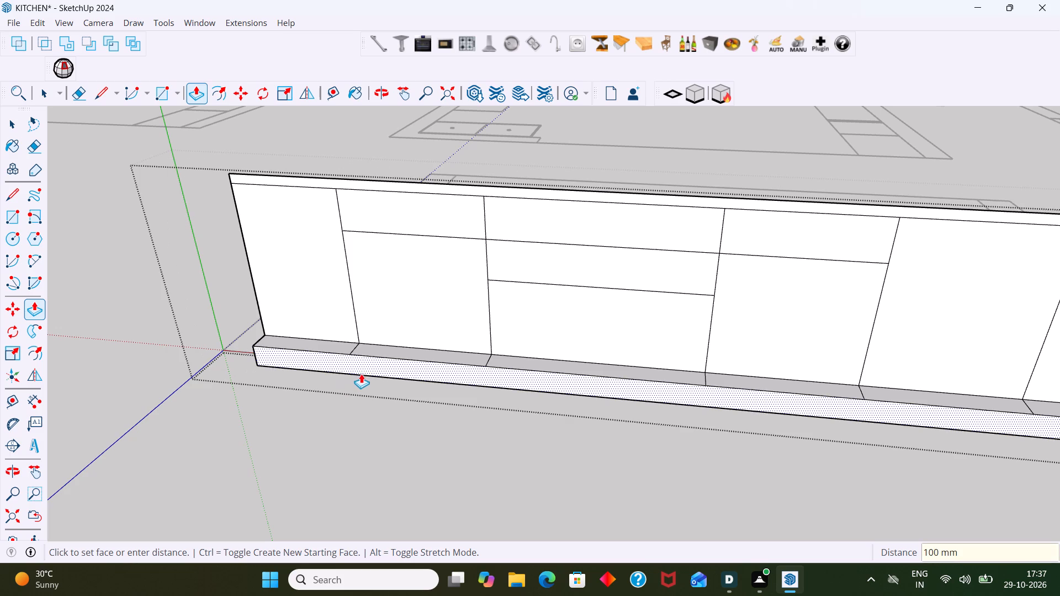
key("space")
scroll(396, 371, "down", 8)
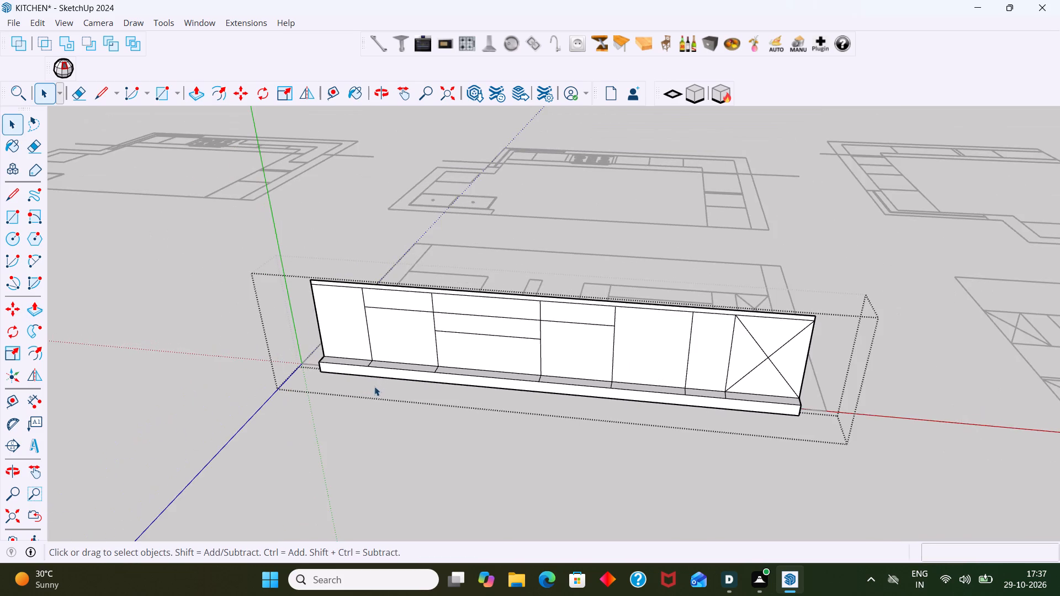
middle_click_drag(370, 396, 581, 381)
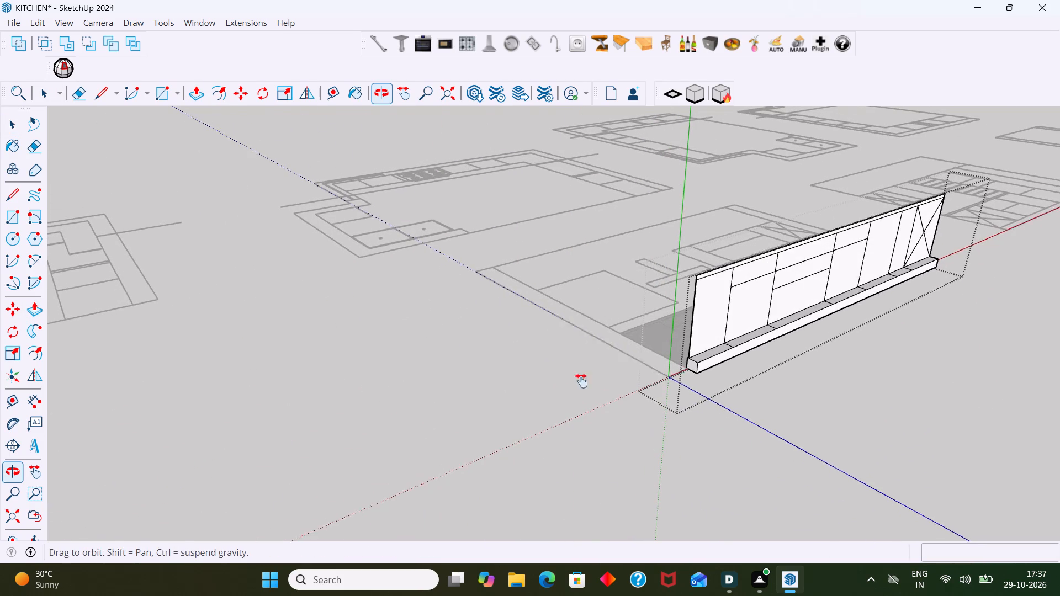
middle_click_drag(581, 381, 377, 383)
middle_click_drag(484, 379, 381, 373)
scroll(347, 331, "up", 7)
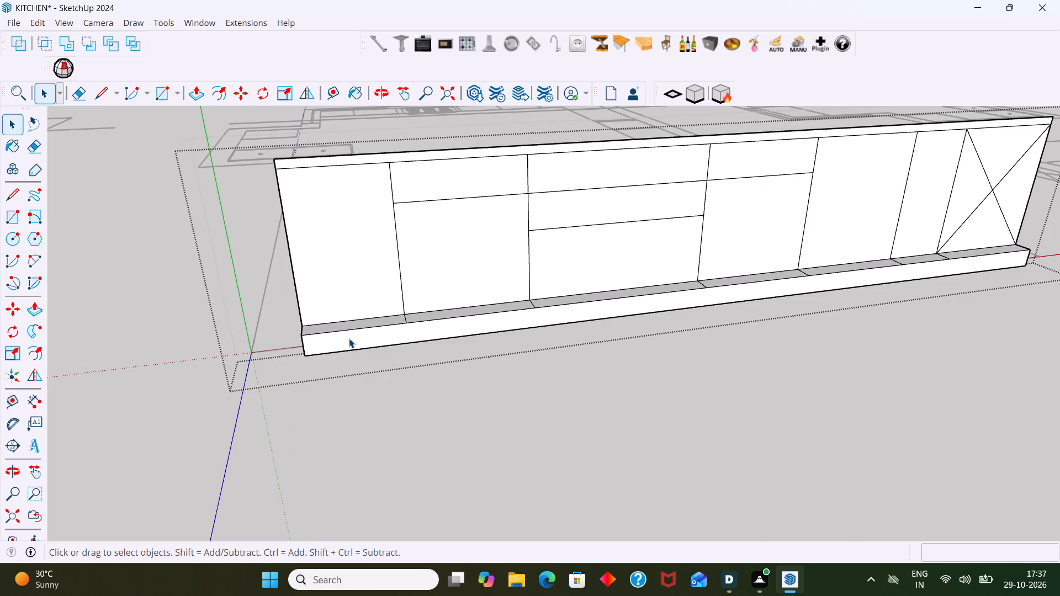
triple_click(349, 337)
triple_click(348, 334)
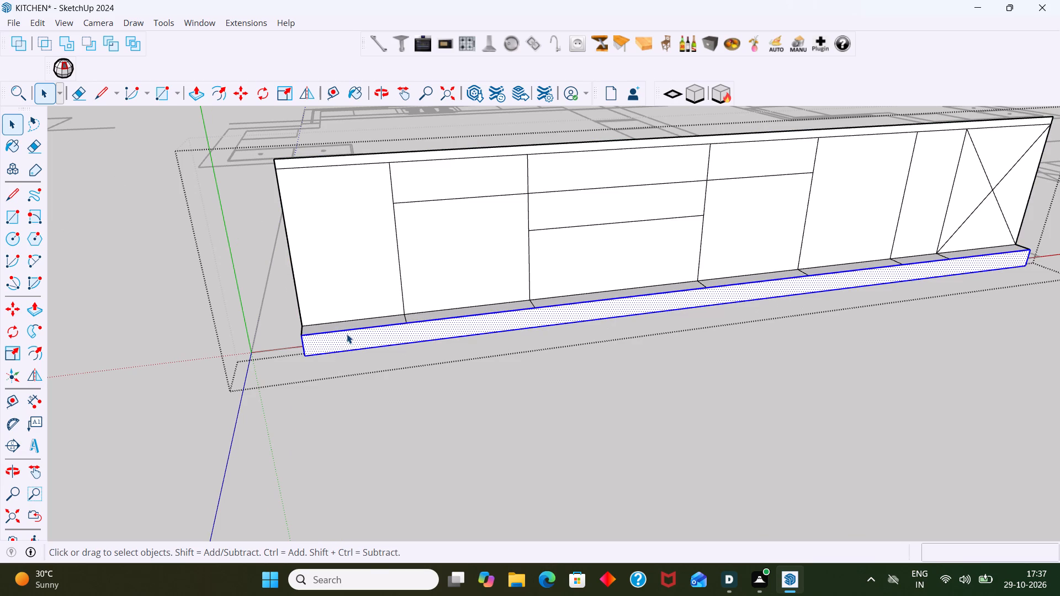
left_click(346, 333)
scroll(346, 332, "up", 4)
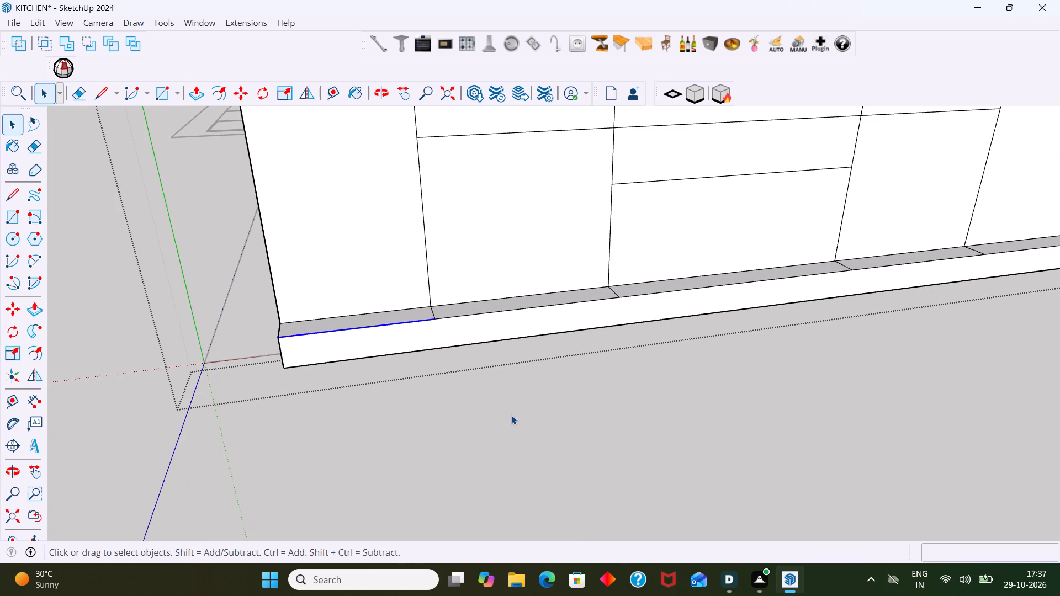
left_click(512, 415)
Delete the short seam edge across the plinth's top face, below the joint between the first and second cabinet fronts.
middle_click_drag(406, 308, 388, 372)
scroll(411, 372, "up", 6)
left_click(404, 423)
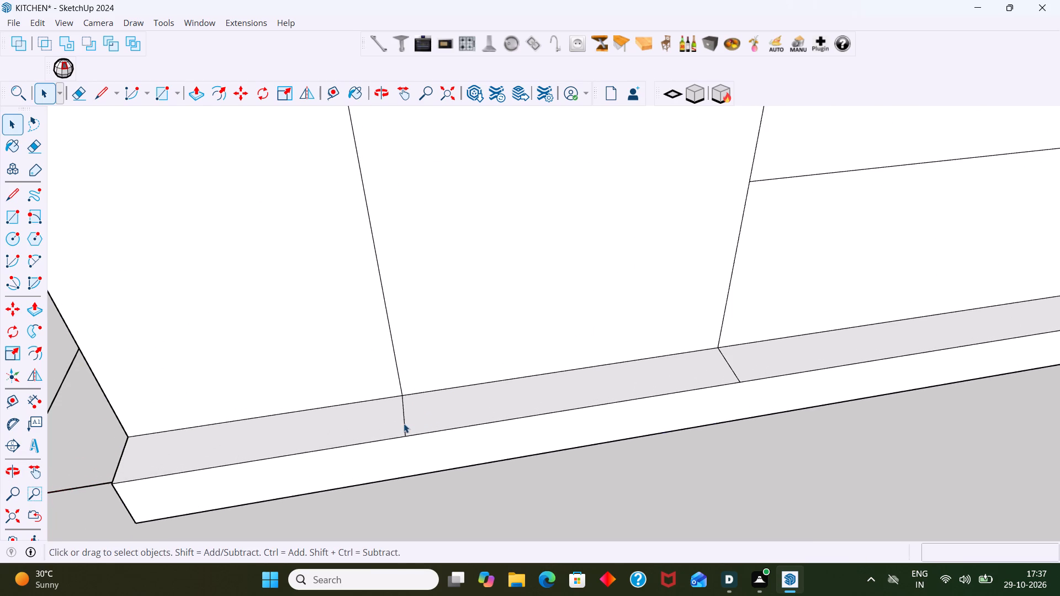
double_click(409, 424)
left_click(406, 423)
left_click(406, 423)
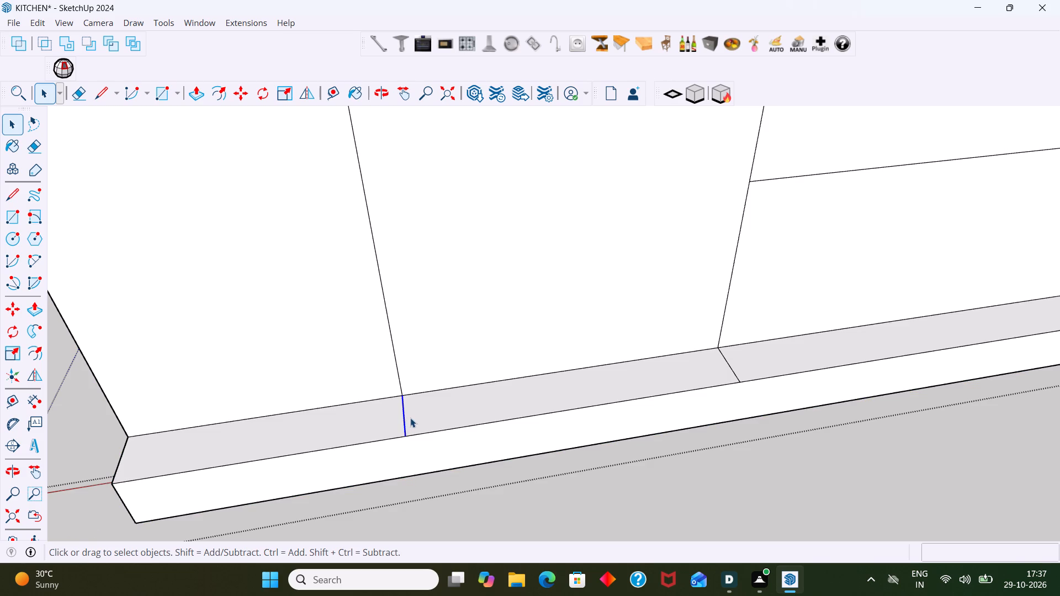
key("Delete")
Erase the five remaining short seam edges across the plinth's top face, below the joints between the cabinet fronts.
key("e")
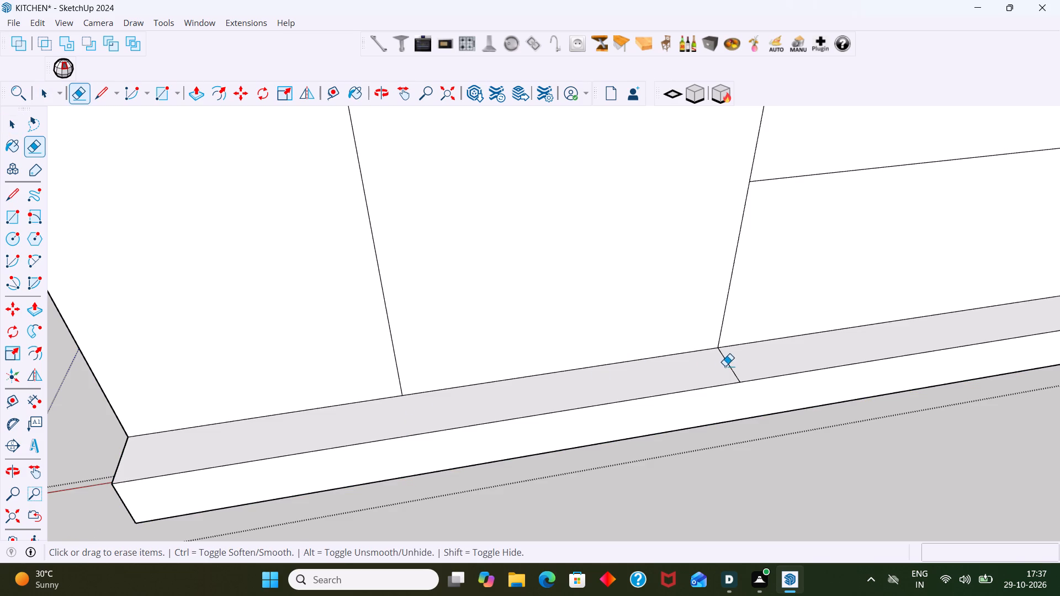
left_click(729, 363)
scroll(729, 363, "down", 2)
middle_click_drag(719, 361, 370, 349)
scroll(520, 335, "down", 3)
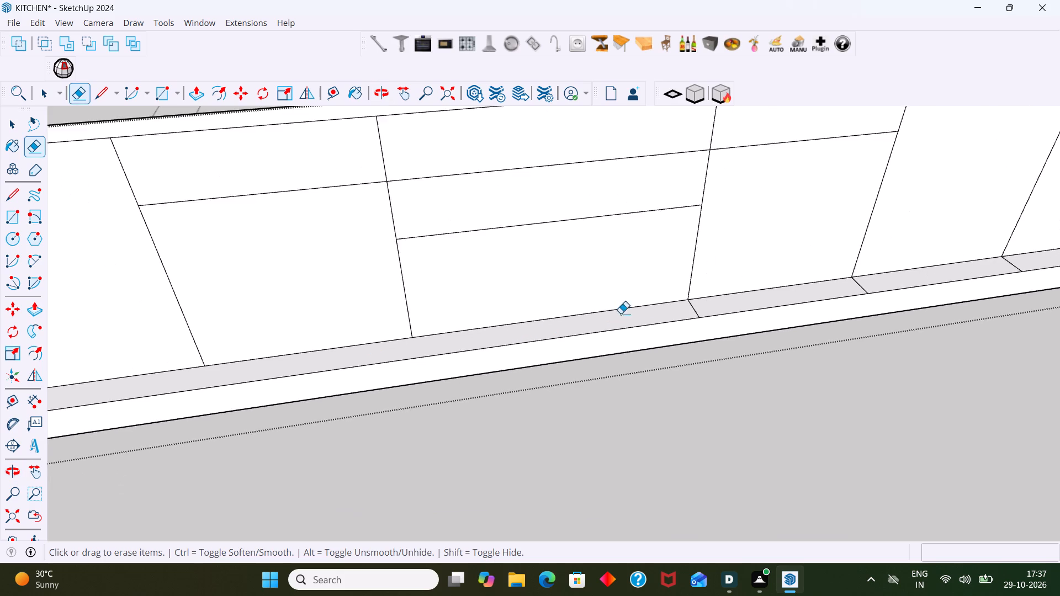
scroll(654, 316, "up", 4)
left_click(713, 302)
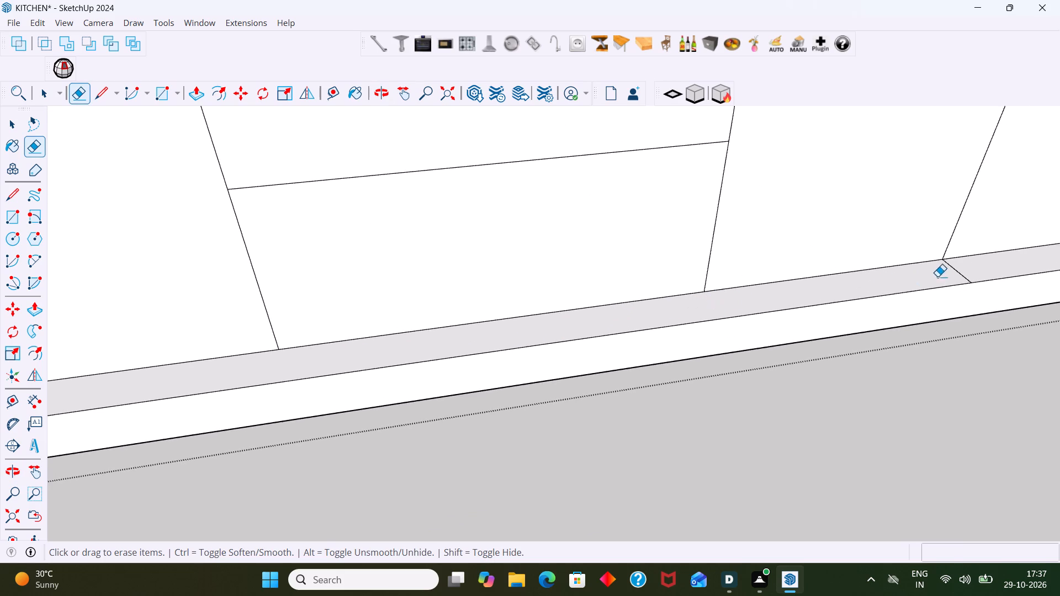
left_click(952, 268)
scroll(952, 267, "down", 2)
middle_click_drag(941, 274, 498, 311, "shift")
scroll(697, 299, "down", 3)
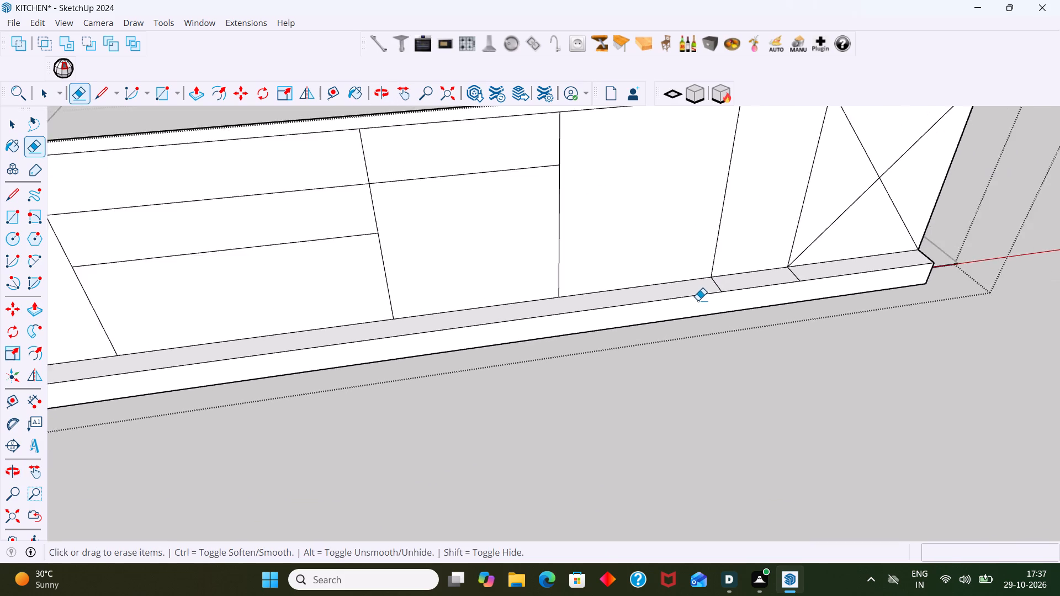
scroll(698, 297, "up", 4)
left_click(727, 283)
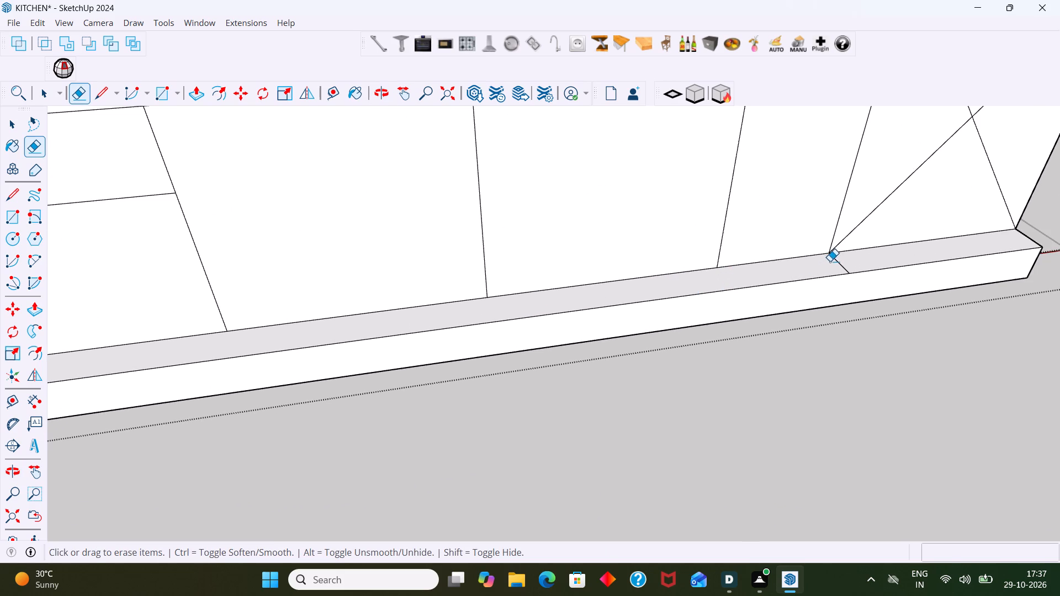
left_click(836, 260)
Erase the two crossing diagonal lines on the last cabinet front at the far end of the run.
middle_click_drag(813, 264, 569, 305, "shift")
scroll(791, 270, "down", 3)
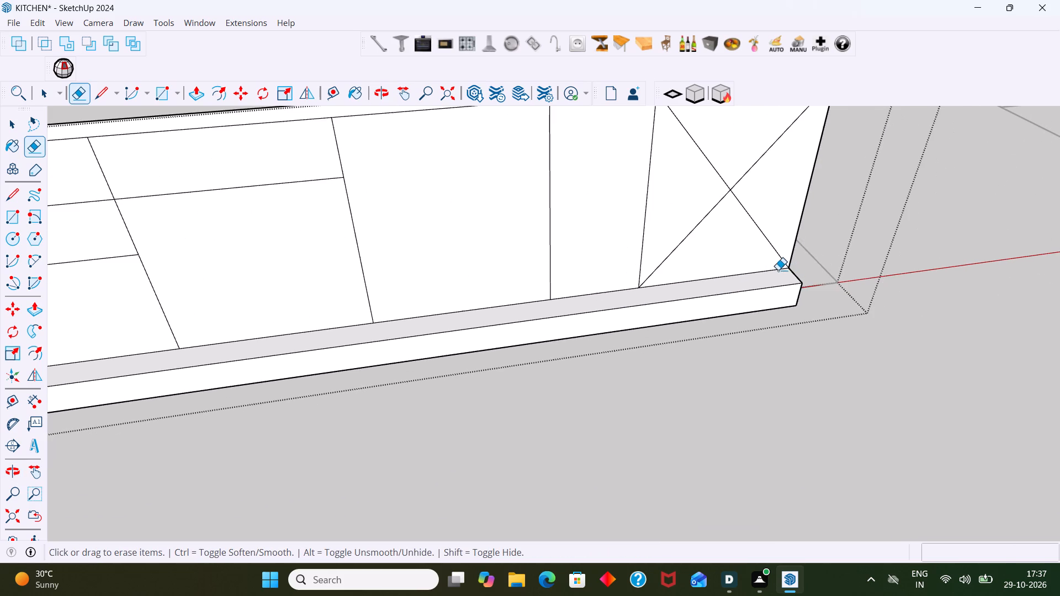
left_click(774, 246)
left_click(730, 187)
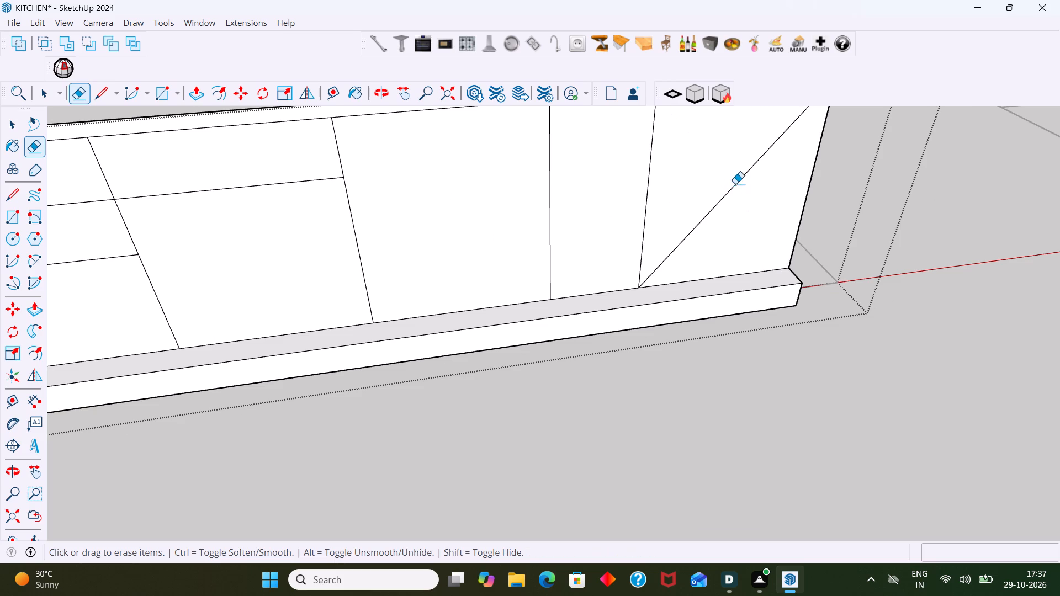
left_click(739, 183)
Inspect the cleaned-up cabinet fronts and plinth from several angles, and leave the group.
scroll(738, 183, "down", 9)
middle_click_drag(702, 209, 724, 253, "shift")
scroll(543, 279, "up", 3)
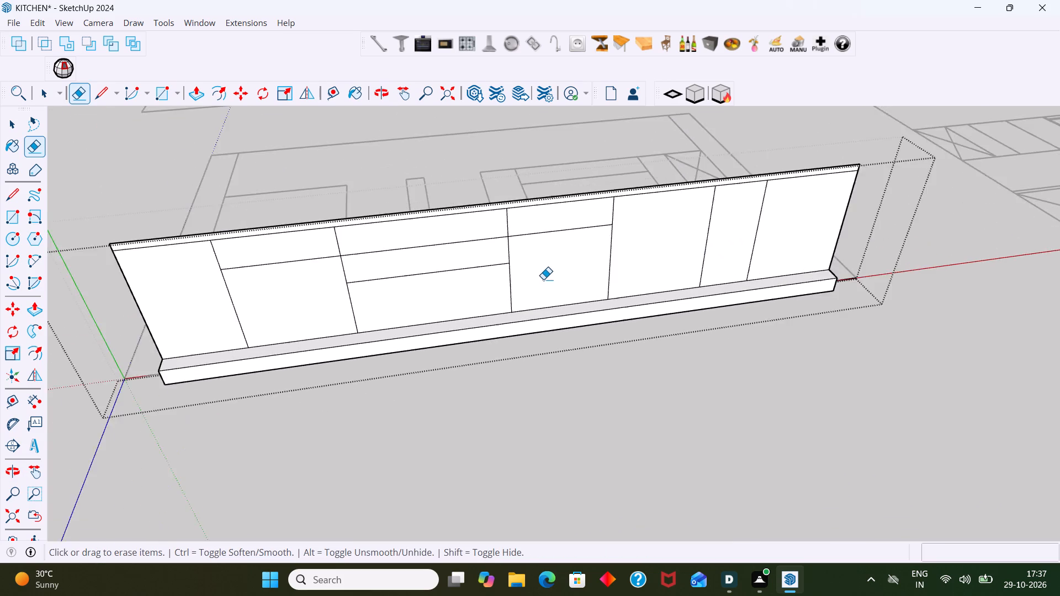
scroll(551, 281, "down", 5)
middle_click_drag(712, 311, 589, 305)
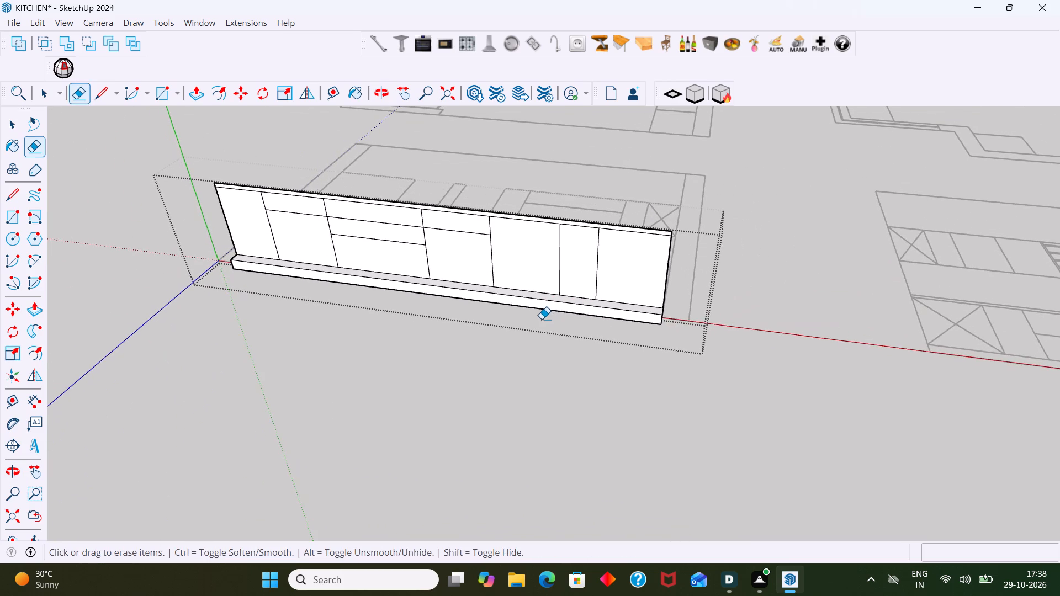
scroll(539, 320, "up", 6)
key("space")
triple_click(563, 292)
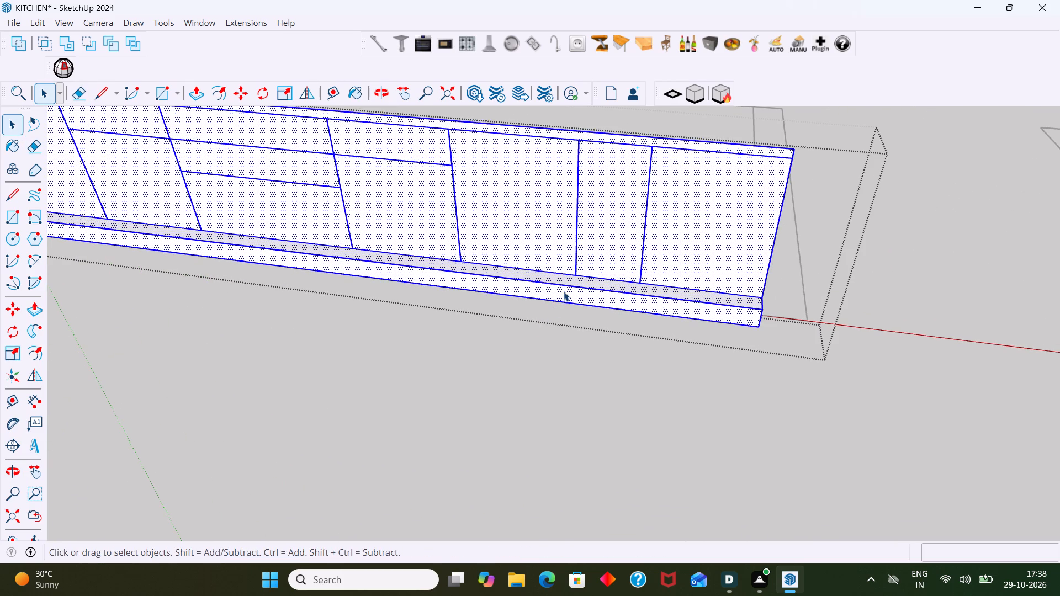
scroll(567, 292, "down", 2)
middle_click_drag(563, 296, 485, 342)
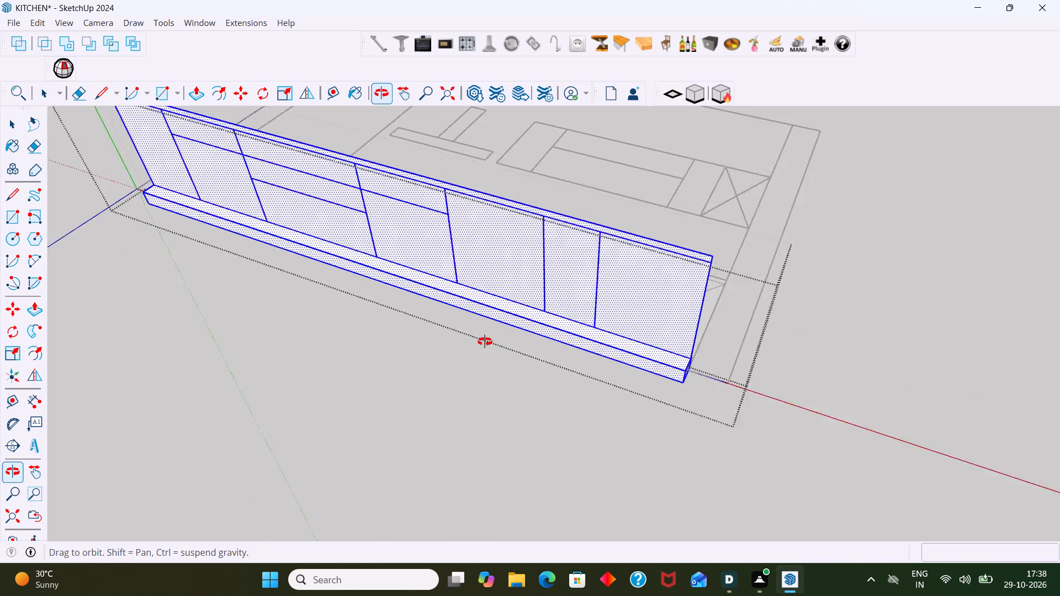
middle_click_drag(485, 342, 531, 323)
scroll(543, 312, "down", 4)
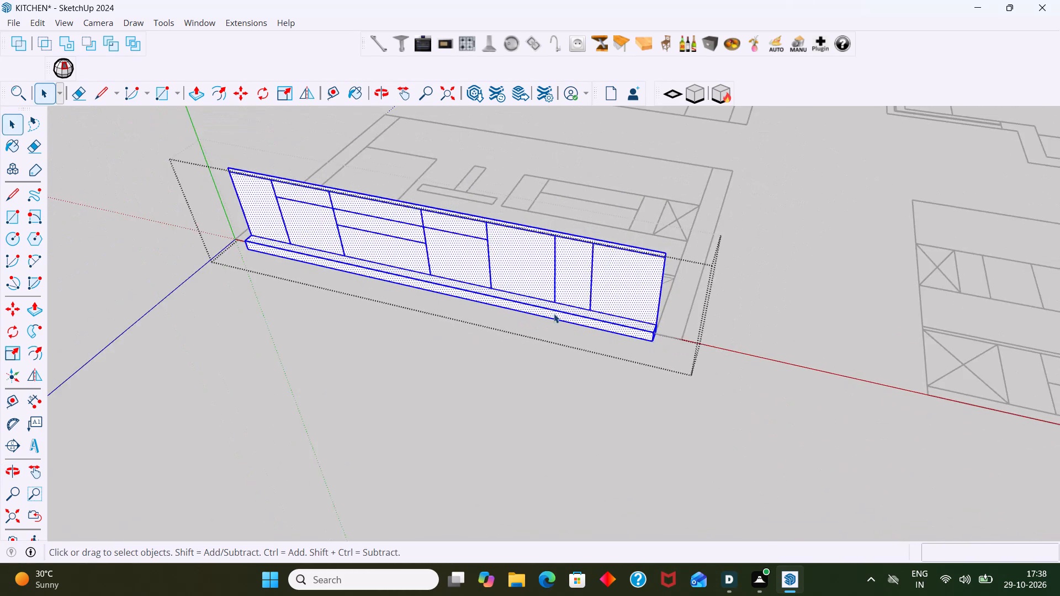
scroll(554, 313, "down", 6)
middle_click_drag(528, 362, 649, 323)
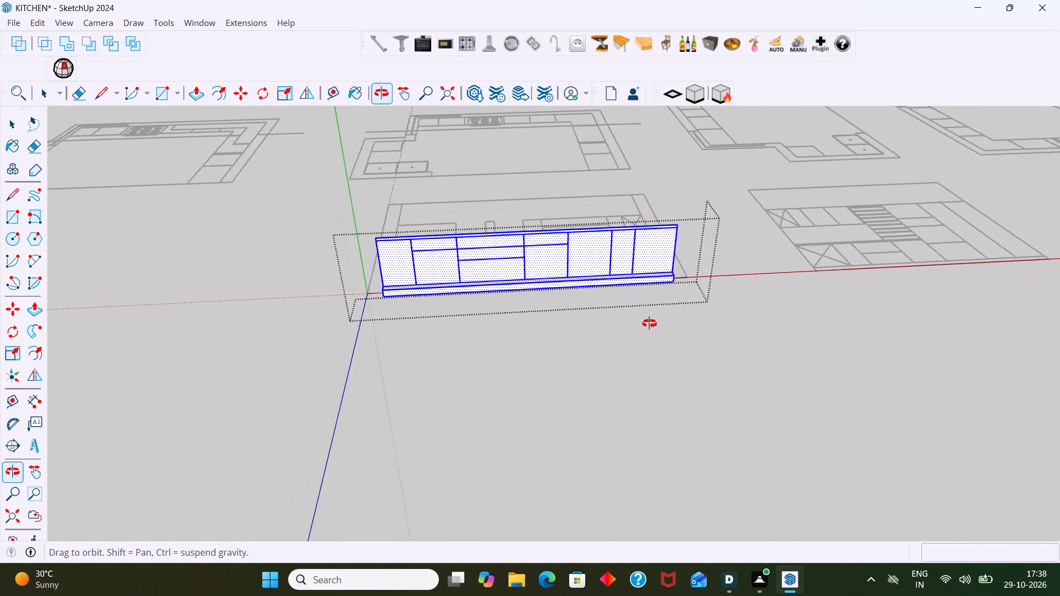
middle_click_drag(649, 323, 732, 313)
left_click(529, 363)
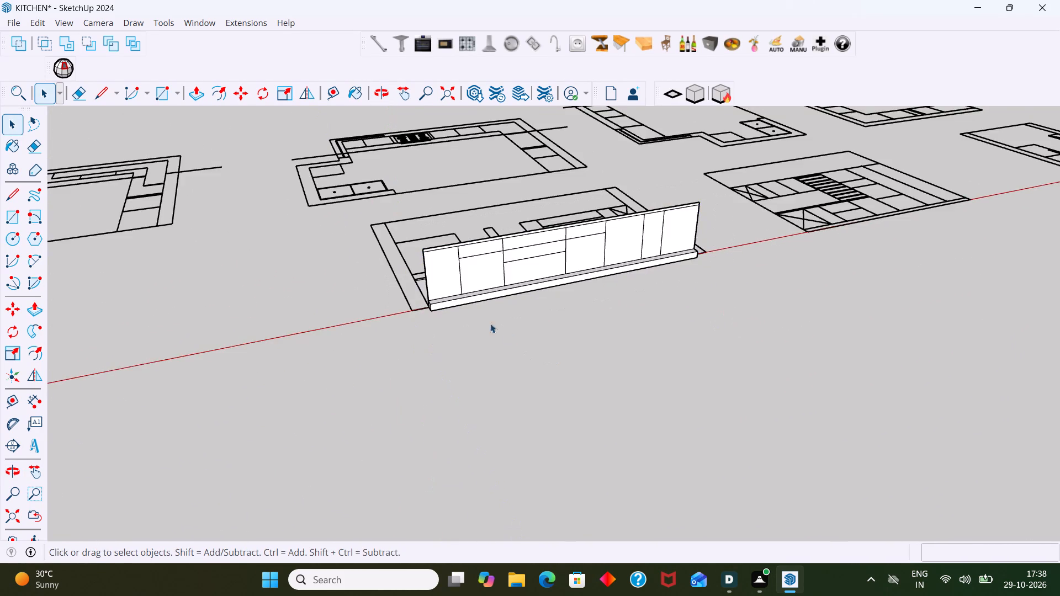
Reopen the cabinet group and copy both segments of the joint line between the first and second cabinet fronts 9 mm toward the second front.
scroll(481, 323, "down", 1)
scroll(446, 276, "up", 6)
middle_click_drag(428, 272, 343, 276)
scroll(398, 277, "up", 8)
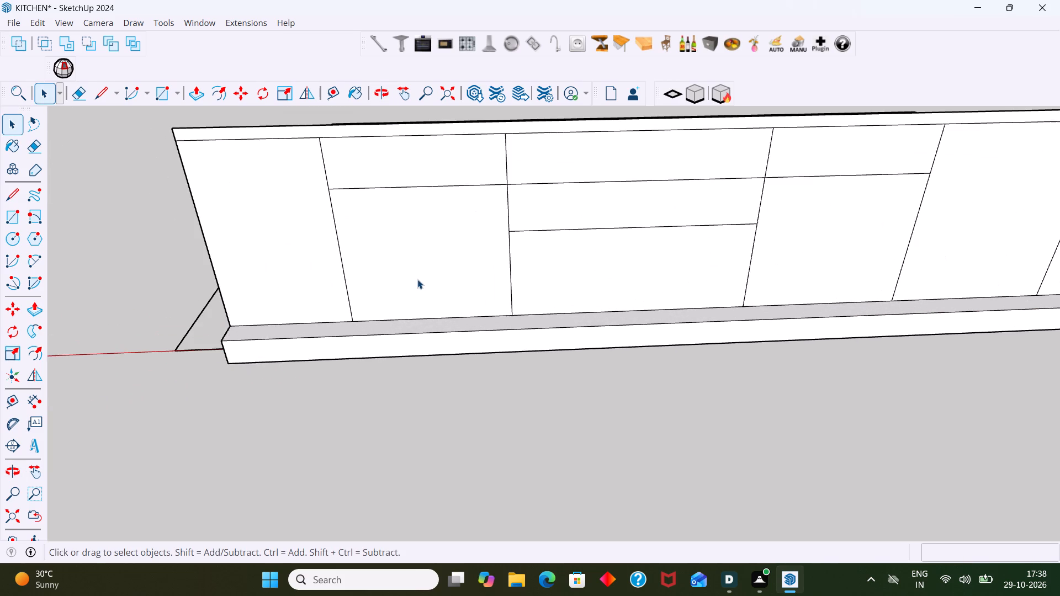
scroll(411, 284, "down", 4)
scroll(364, 288, "up", 3)
left_click(367, 284)
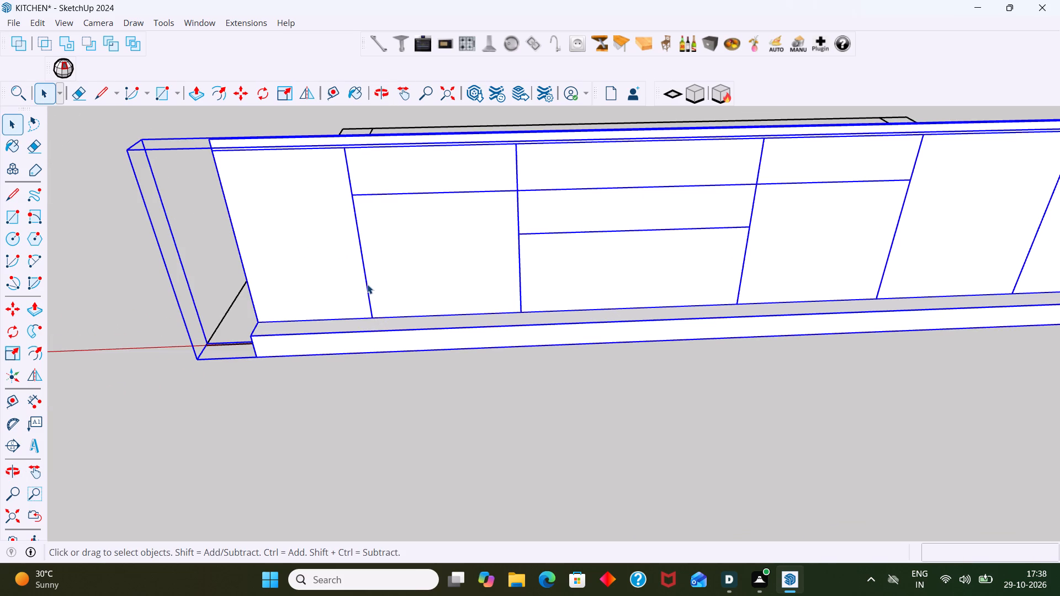
triple_click(367, 284)
left_click(367, 283)
left_click(374, 283)
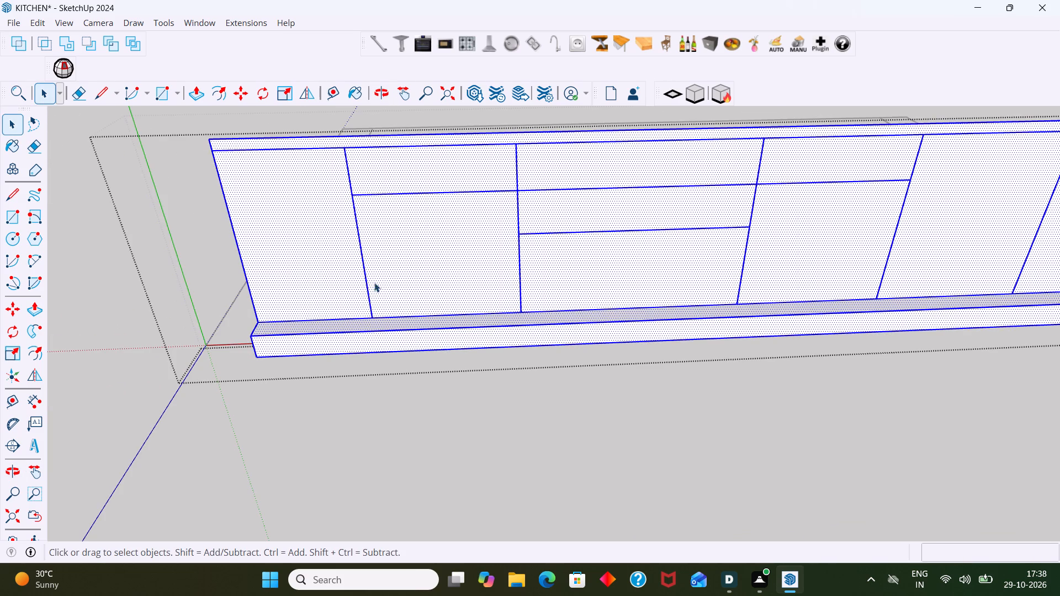
left_click(367, 285)
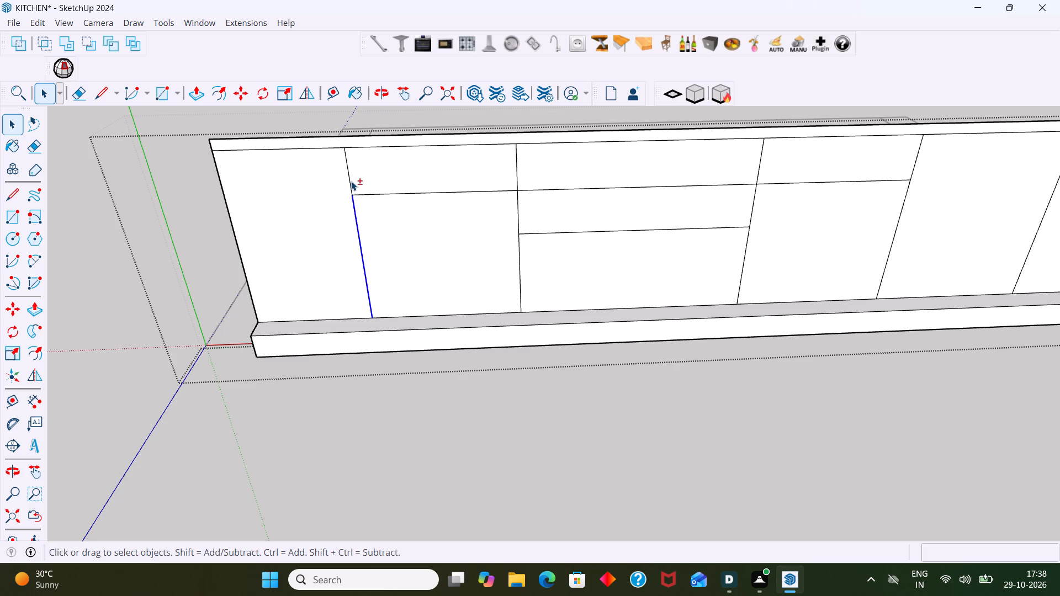
left_click(351, 180, "shift")
key("m")
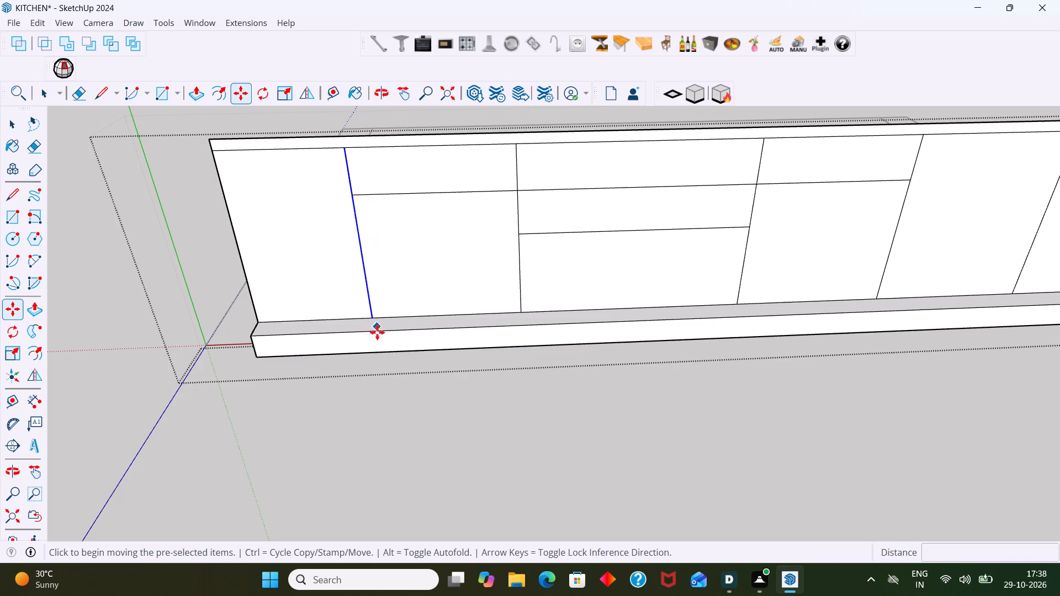
left_click(375, 318)
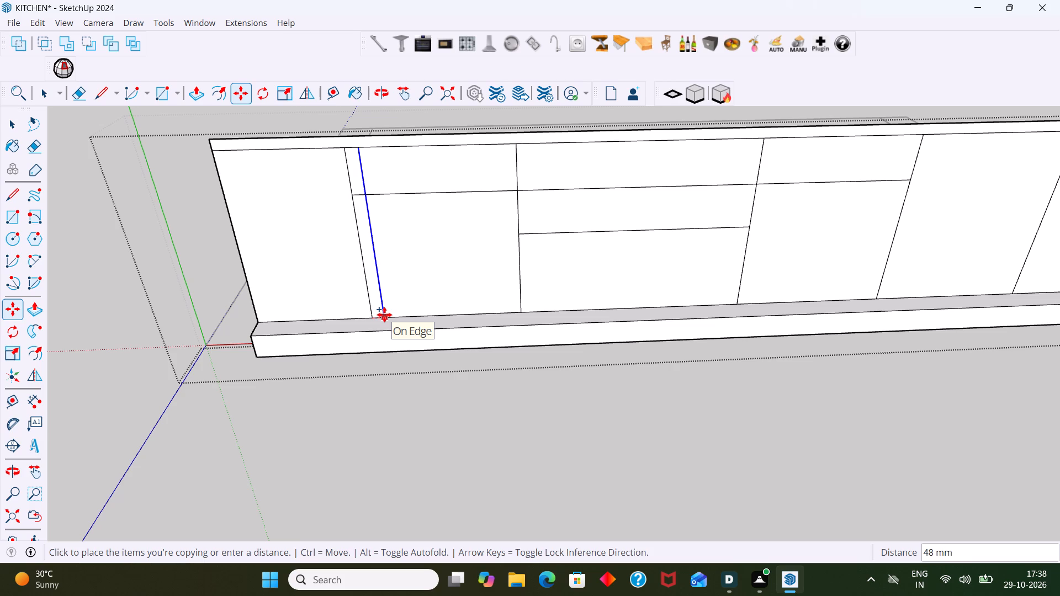
key("9")
key("Return")
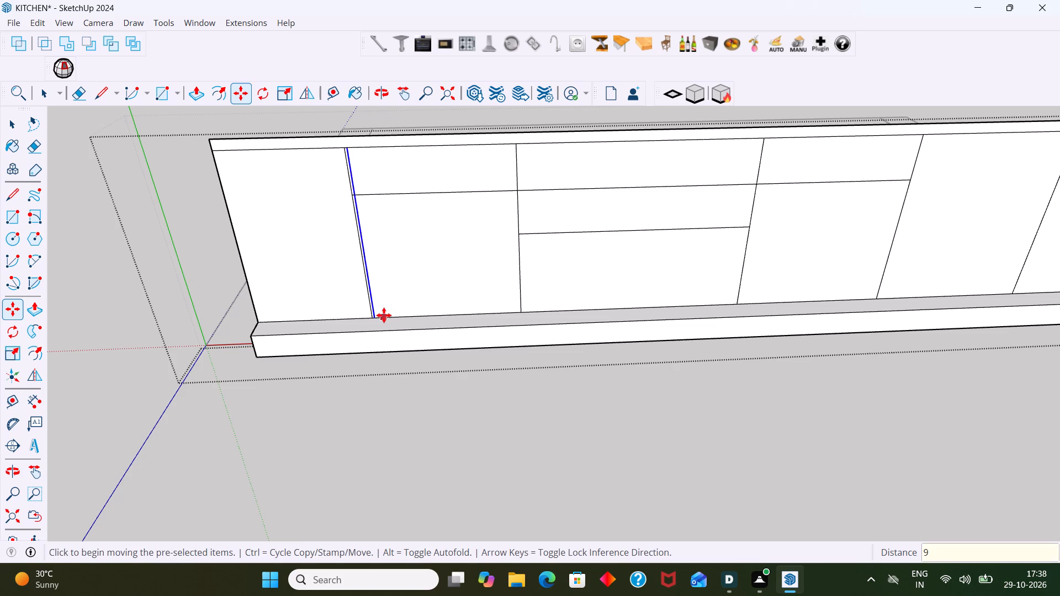
Copy the new offset line 18 mm back toward the first cabinet front, past the original joint line.
scroll(390, 317, "up", 11)
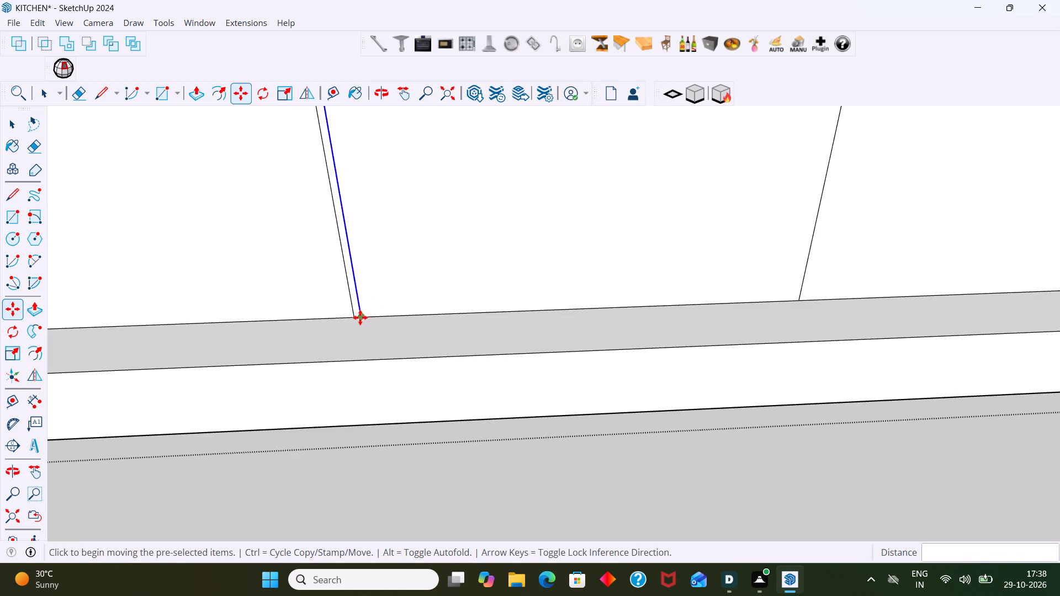
left_click(360, 317)
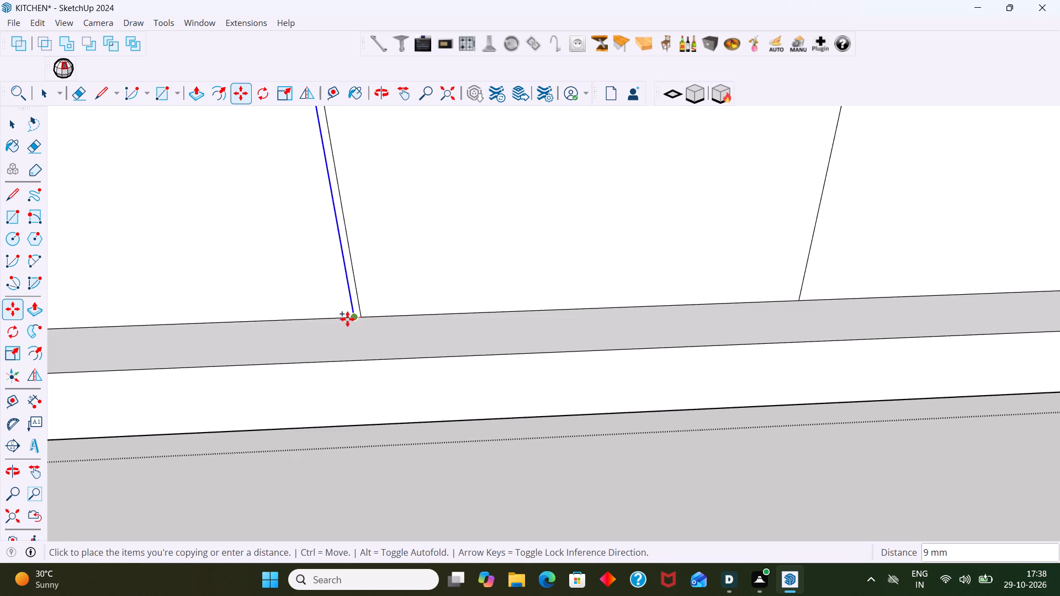
type("18")
key("Return")
key("space")
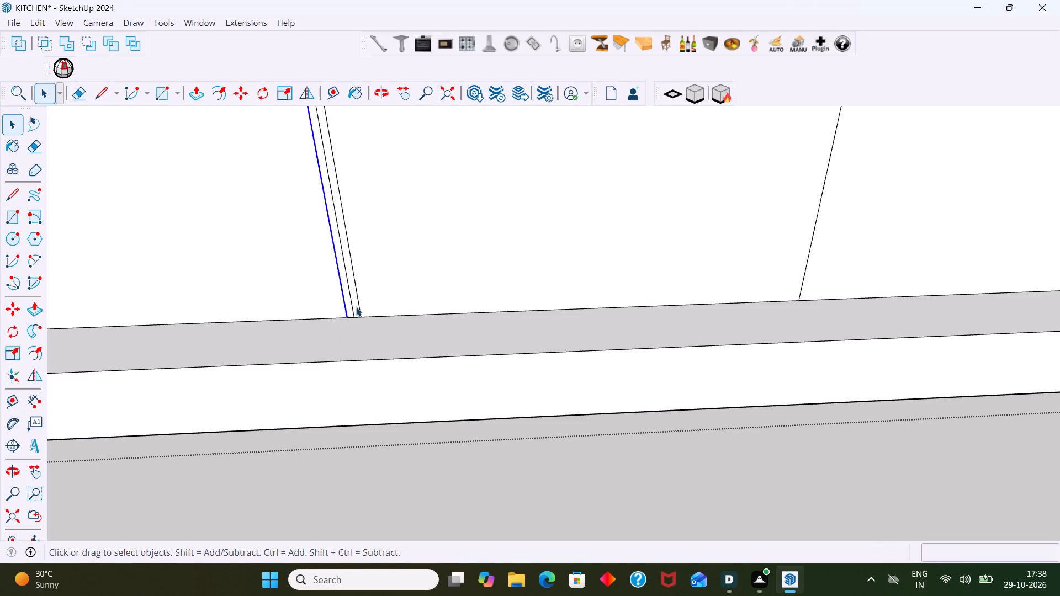
Delete both segments of the original joint line and the short horizontal stub between the two offset lines.
left_click(351, 308)
key("Delete")
scroll(353, 307, "up", 1)
scroll(353, 307, "down", 2)
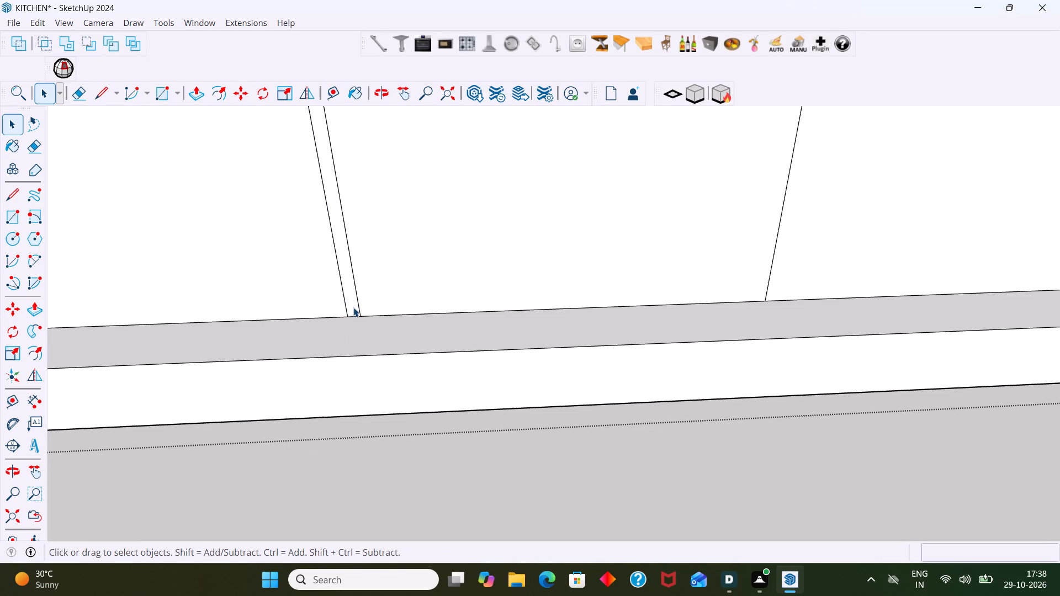
scroll(353, 307, "down", 4)
middle_click_drag(356, 301, 368, 437, "shift")
scroll(335, 291, "up", 4)
middle_click_drag(337, 256, 345, 369, "shift")
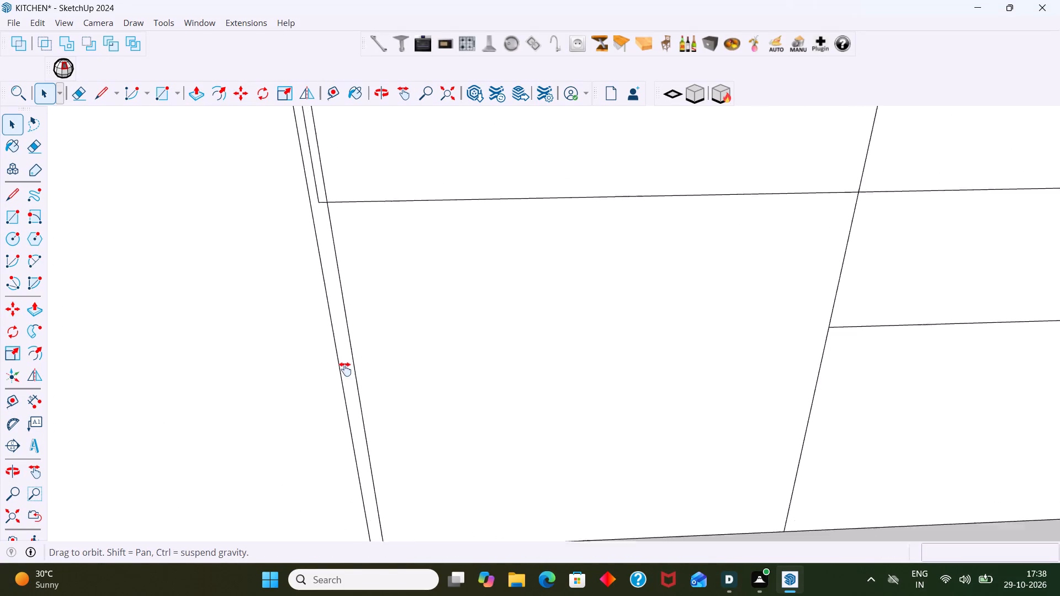
middle_click_drag(345, 369, 352, 418, "shift")
scroll(331, 301, "up", 1)
left_click(325, 303)
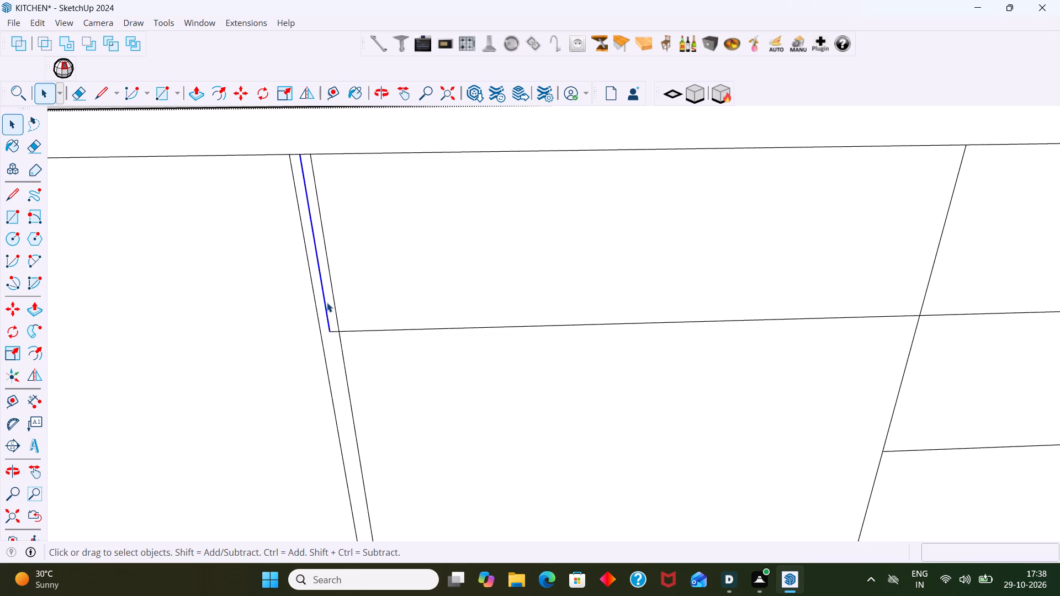
key("Delete")
left_click(332, 329)
key("Delete")
Examine the narrow vertical strip between the first and second cabinet fronts from different angles.
scroll(335, 328, "down", 10)
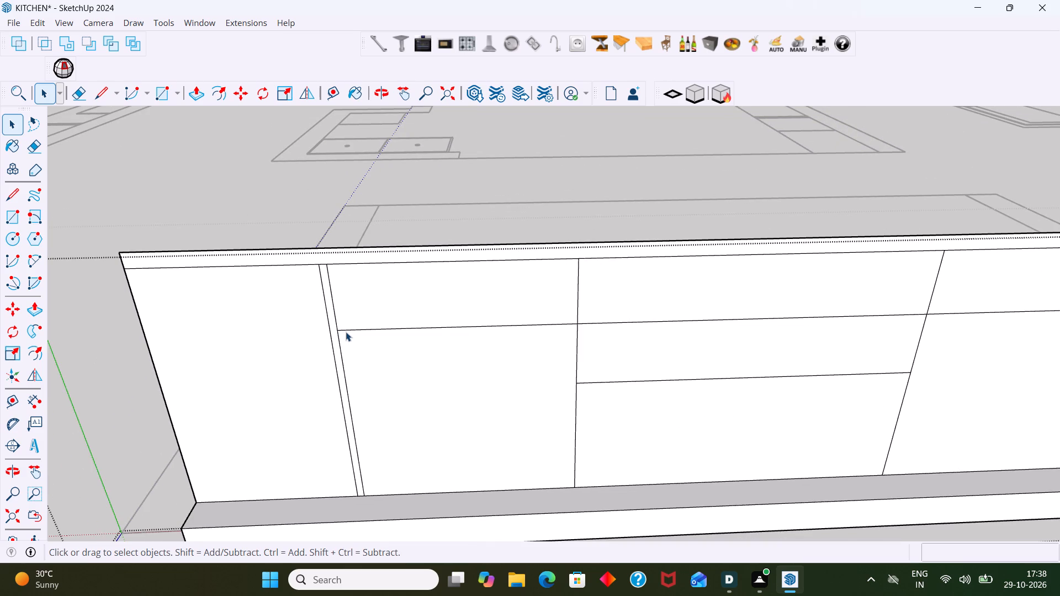
middle_click_drag(328, 288, 387, 254)
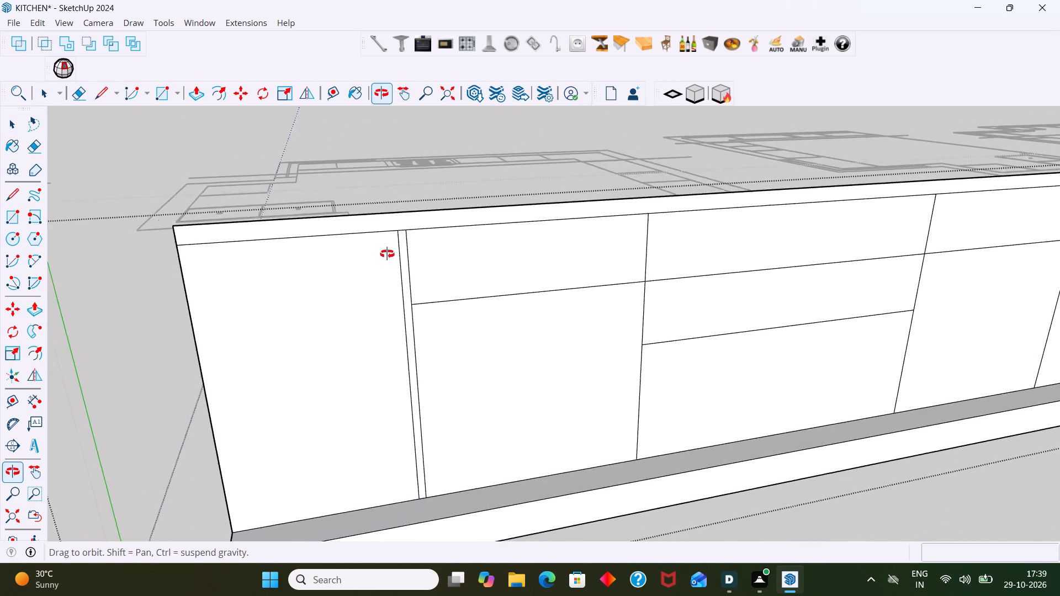
middle_click_drag(387, 254, 254, 278)
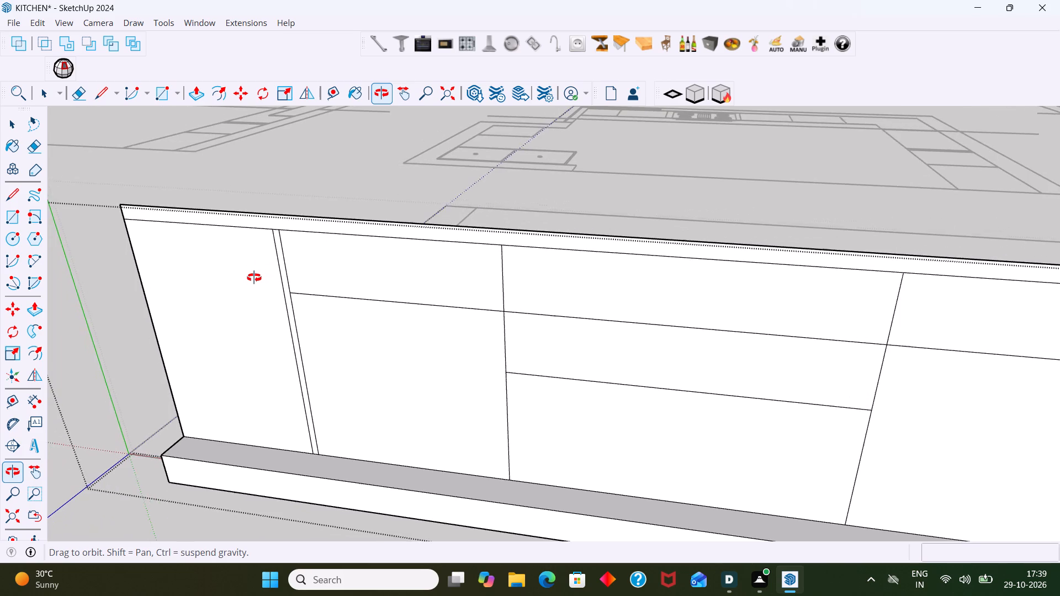
middle_click_drag(254, 278, 287, 276)
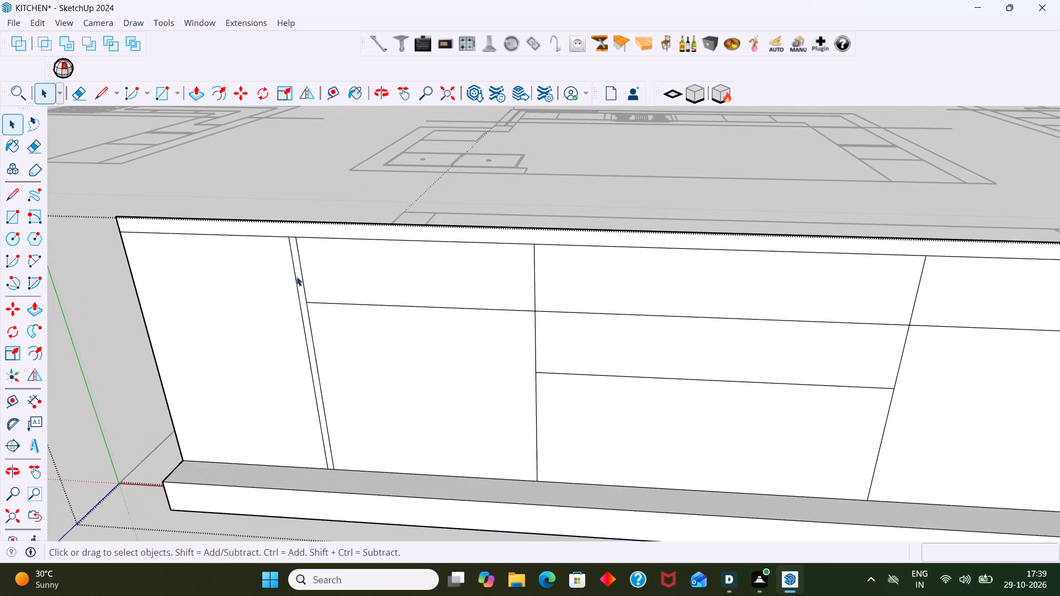
scroll(300, 279, "down", 2)
scroll(313, 329, "down", 1)
middle_click_drag(324, 339, 388, 318)
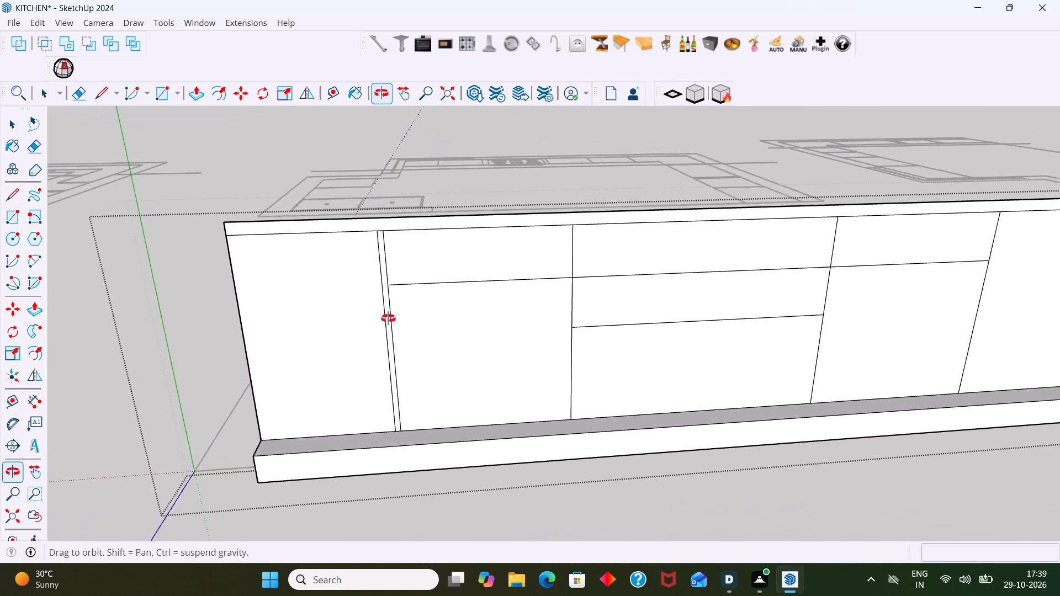
middle_click_drag(388, 318, 299, 344)
scroll(326, 285, "up", 2)
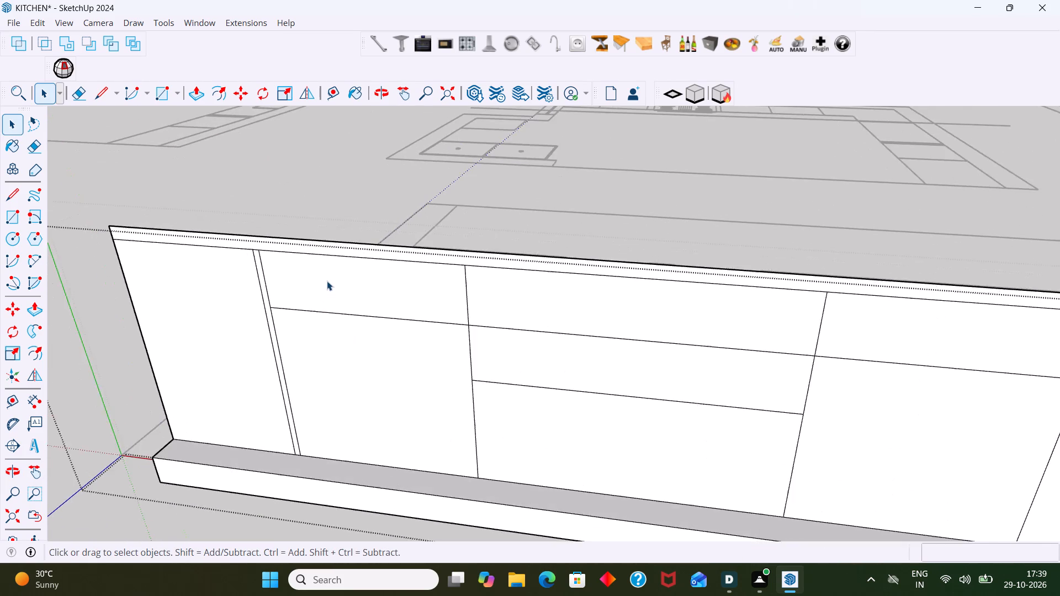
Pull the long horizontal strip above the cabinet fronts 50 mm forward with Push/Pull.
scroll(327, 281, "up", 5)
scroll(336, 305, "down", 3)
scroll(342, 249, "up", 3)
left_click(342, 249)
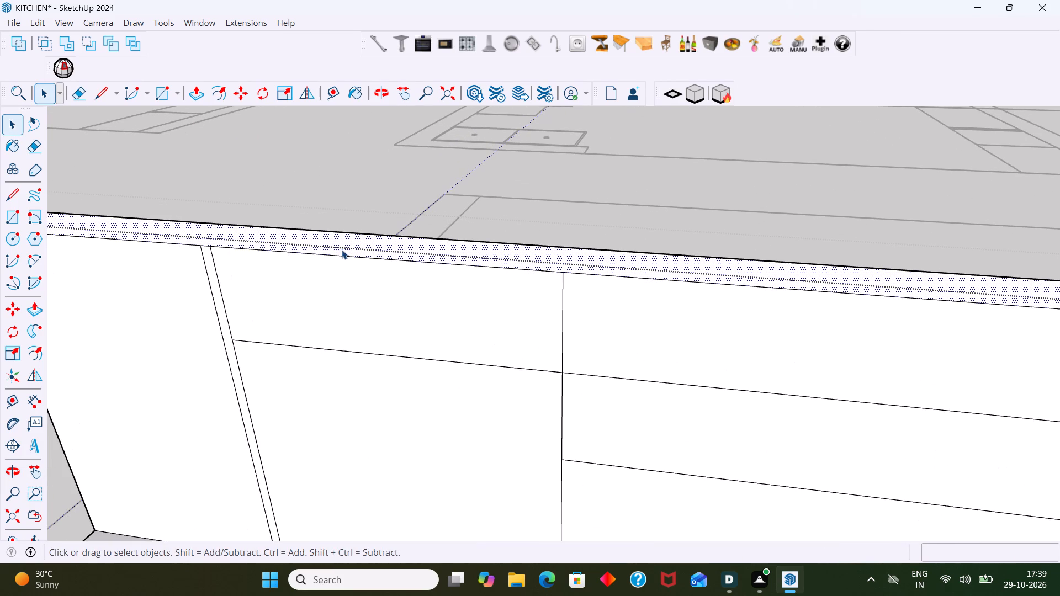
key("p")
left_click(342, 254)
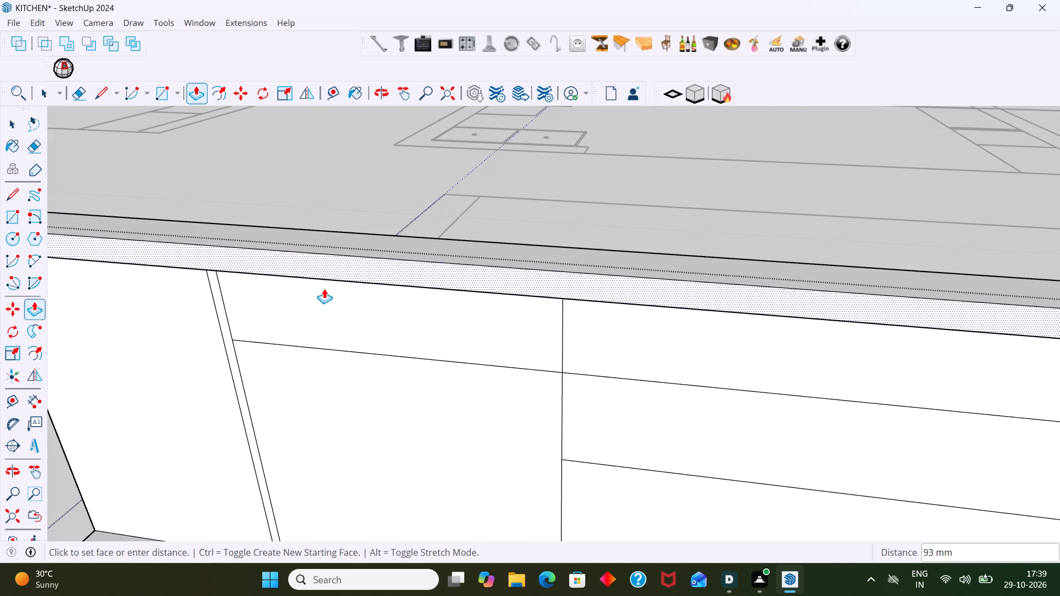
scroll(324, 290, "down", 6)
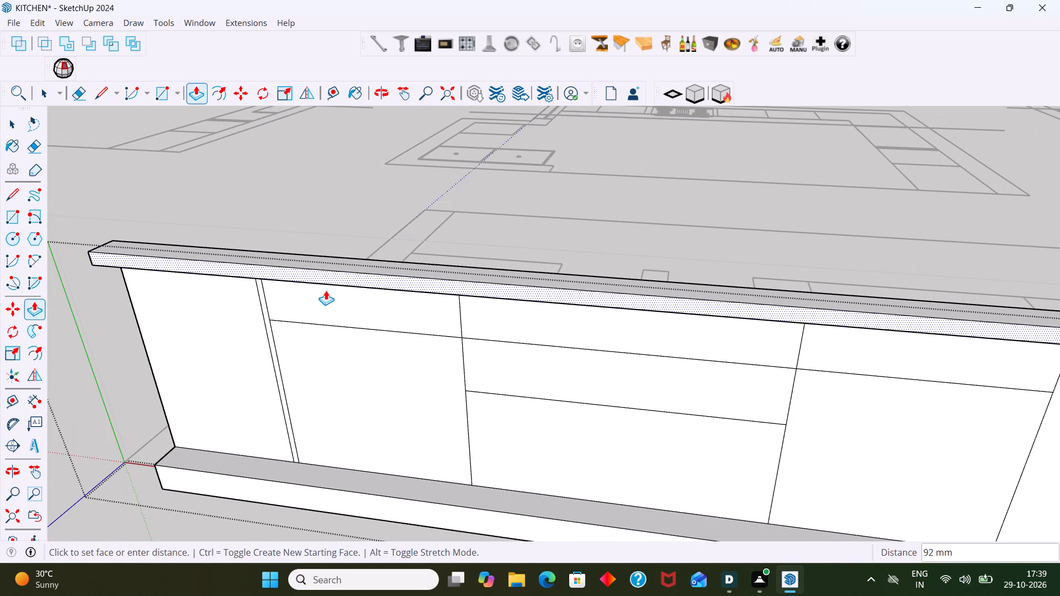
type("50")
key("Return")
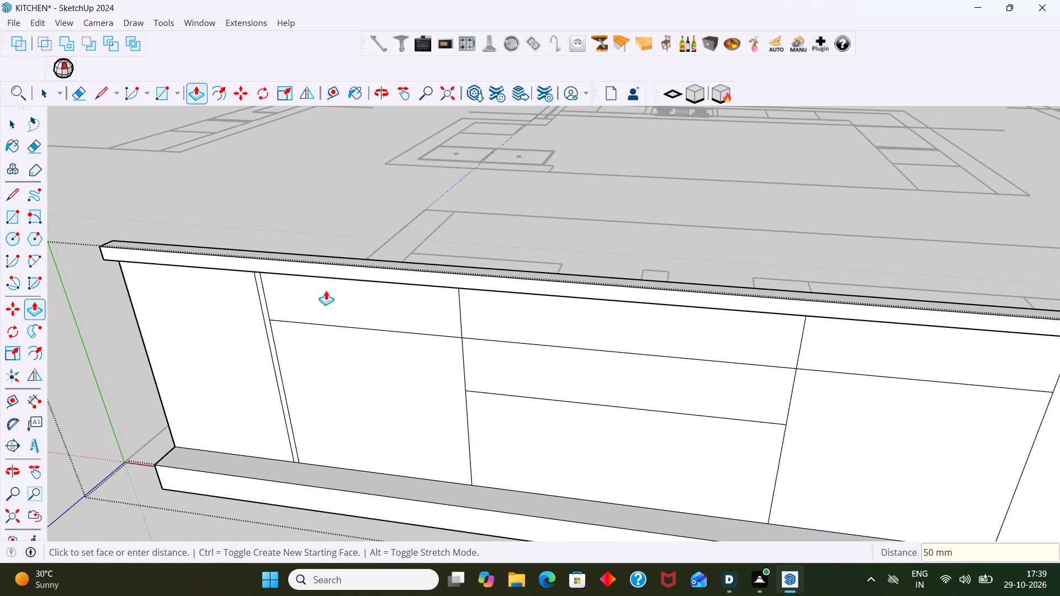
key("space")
Examine the projecting top strip and the cabinet fronts below it from several angles.
scroll(221, 294, "down", 5)
middle_click_drag(217, 328, 269, 322)
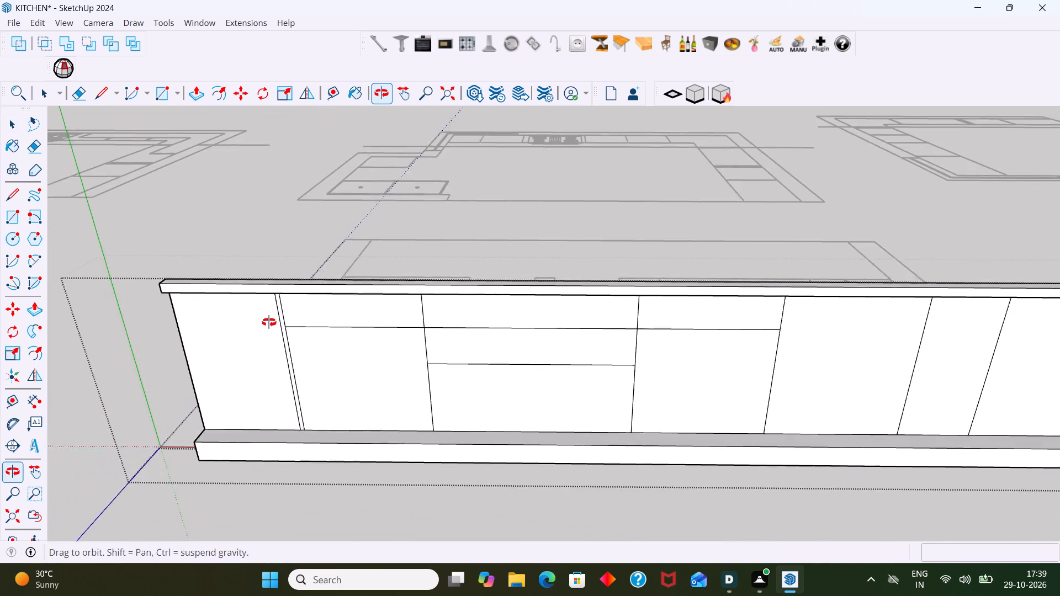
middle_click_drag(269, 322, 91, 344)
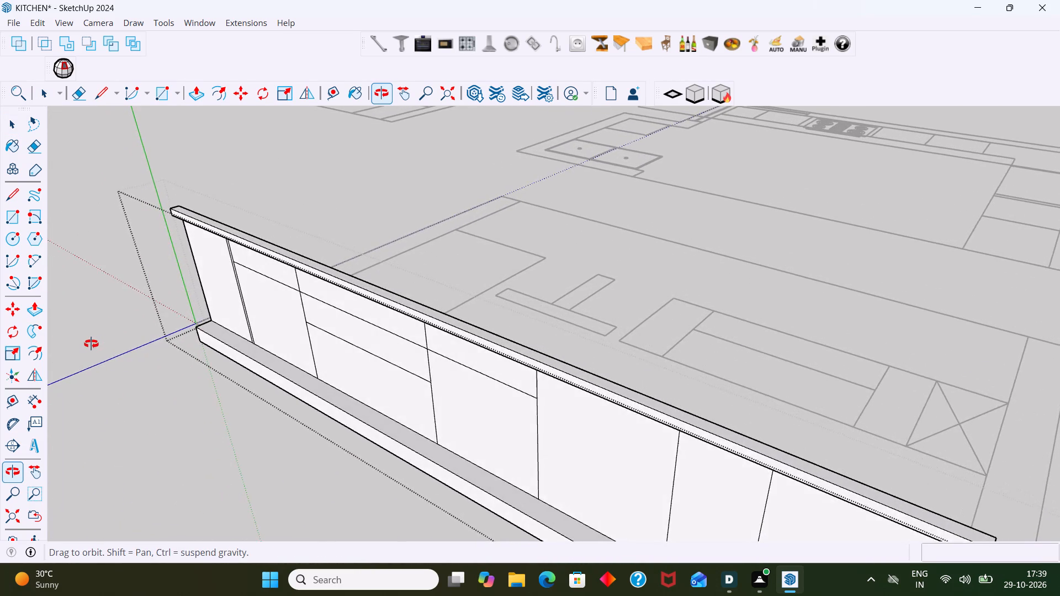
middle_click_drag(91, 344, 44, 359)
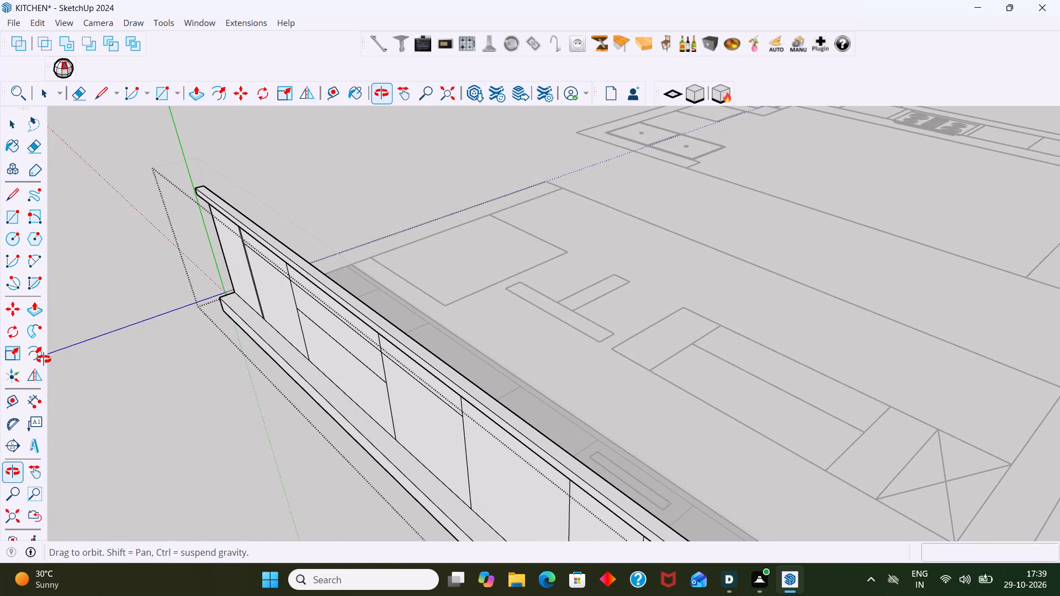
middle_click_drag(44, 359, 187, 333)
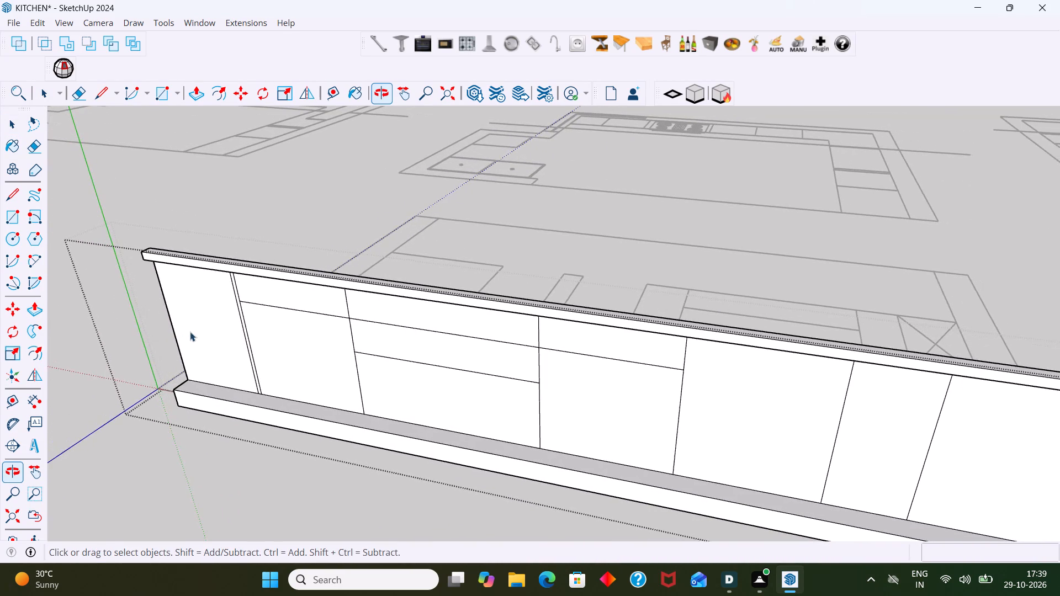
scroll(196, 331, "up", 5)
middle_click_drag(200, 329, 145, 367)
scroll(162, 334, "up", 3)
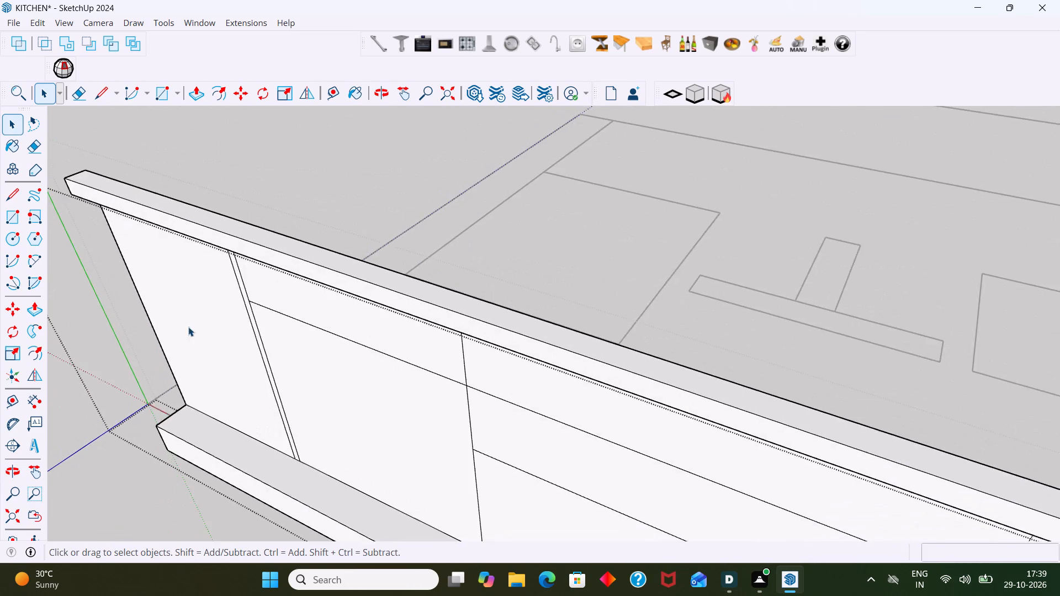
scroll(189, 327, "down", 8)
middle_click_drag(238, 333, 274, 316)
middle_click_drag(277, 316, 286, 247, "shift")
scroll(197, 307, "up", 3)
scroll(209, 299, "down", 10)
middle_click_drag(233, 300, 234, 300)
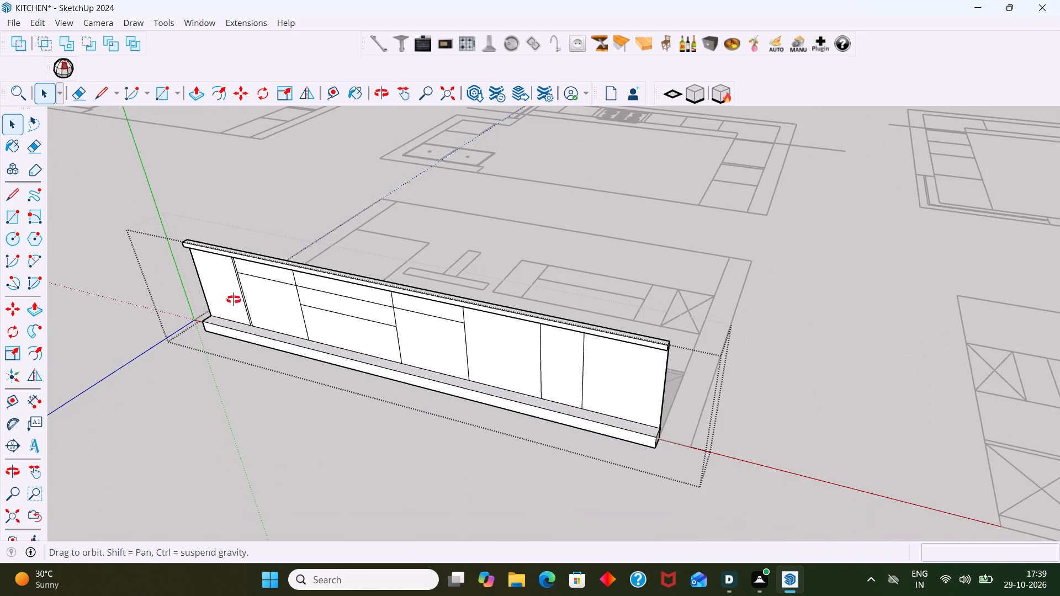
middle_click_drag(234, 300, 306, 311)
scroll(303, 320, "up", 6)
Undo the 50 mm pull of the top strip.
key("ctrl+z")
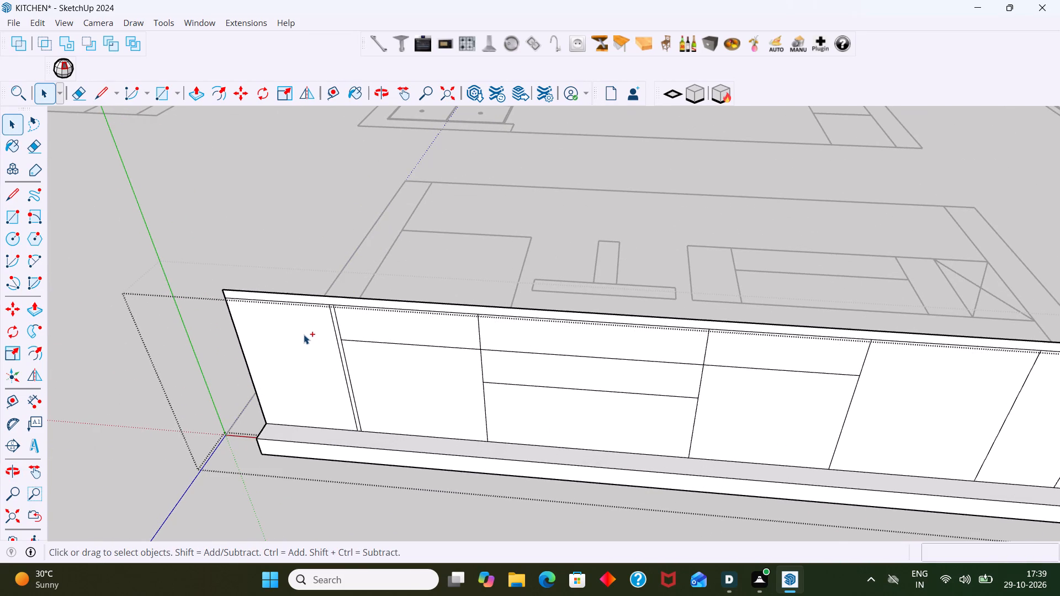
Make a separate group from the long top strip face above the cabinet fronts, including its bounding edges.
left_click(309, 300)
double_click(309, 300)
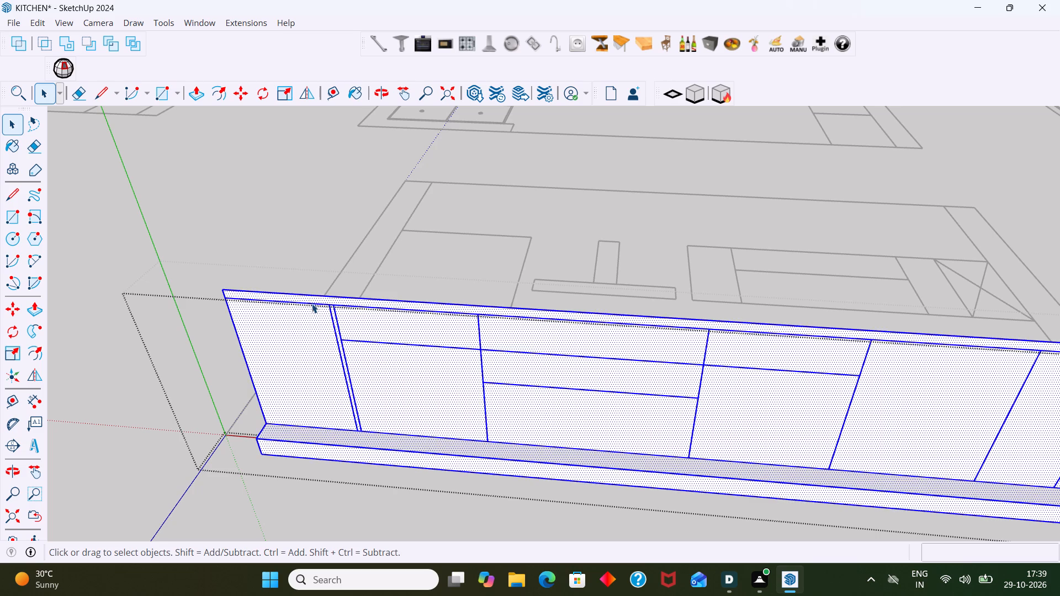
left_click(254, 260)
double_click(293, 299)
left_click(292, 297)
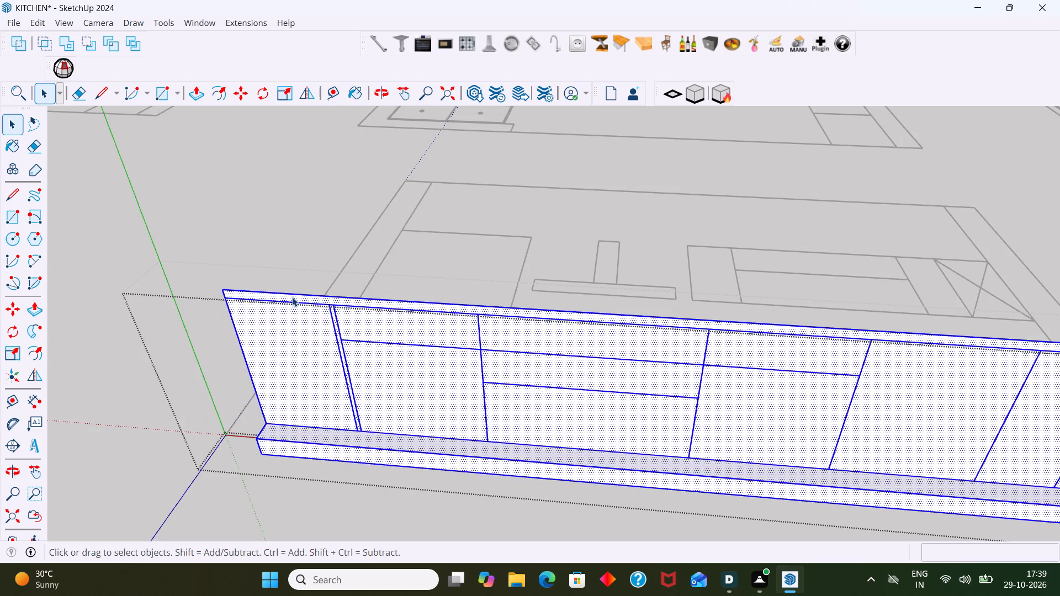
double_click(293, 297)
left_click(295, 297)
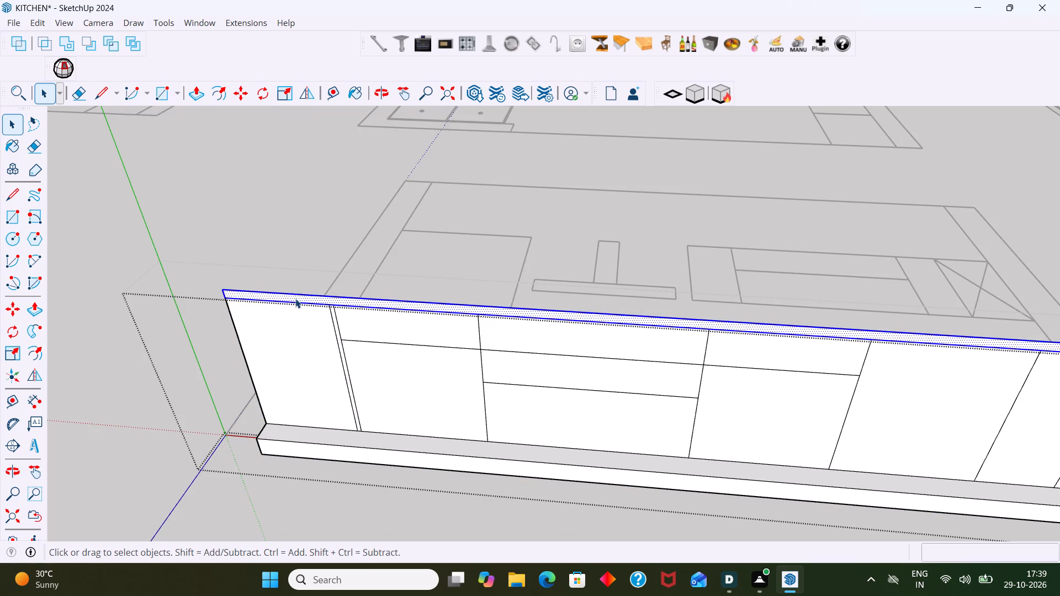
right_click(296, 298)
left_click(328, 135)
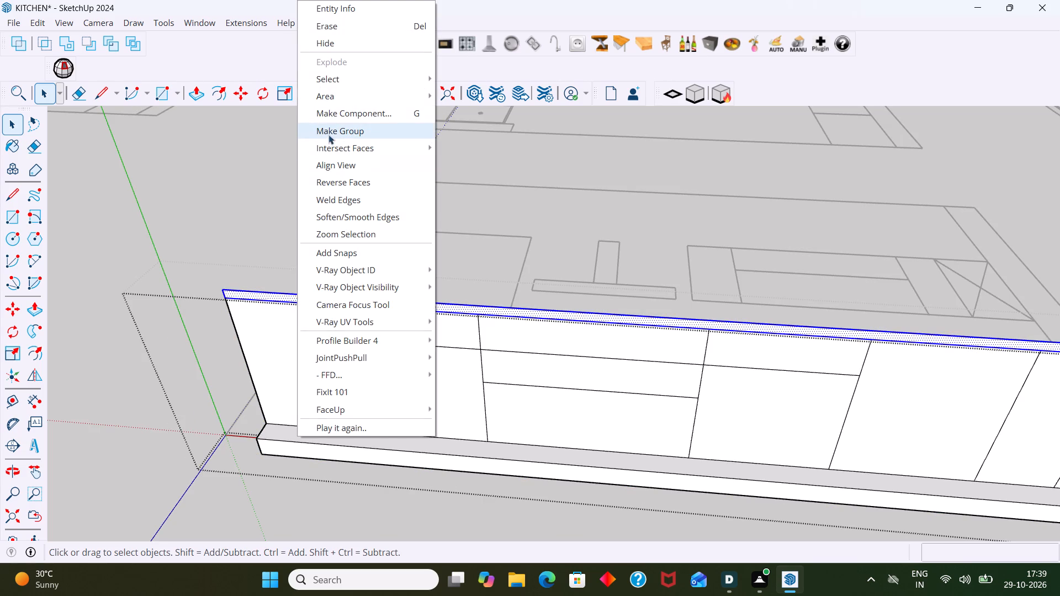
Inside the new top strip group, pull the face 300 mm forward as the worktop, and close the group.
left_click(290, 297)
scroll(290, 297, "up", 7)
triple_click(290, 299)
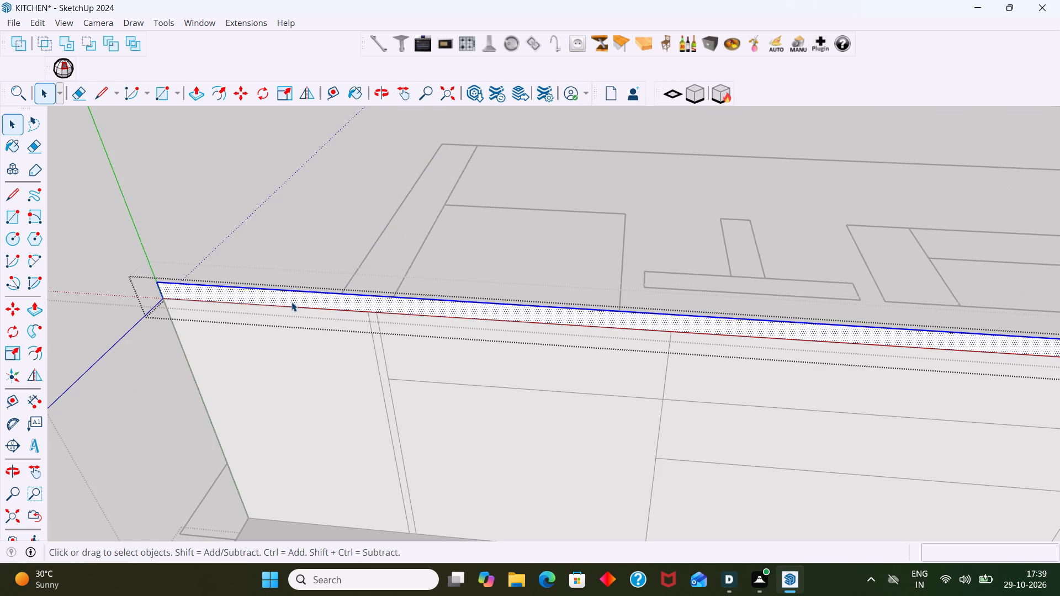
key("p")
left_click(291, 301)
scroll(266, 342, "down", 7)
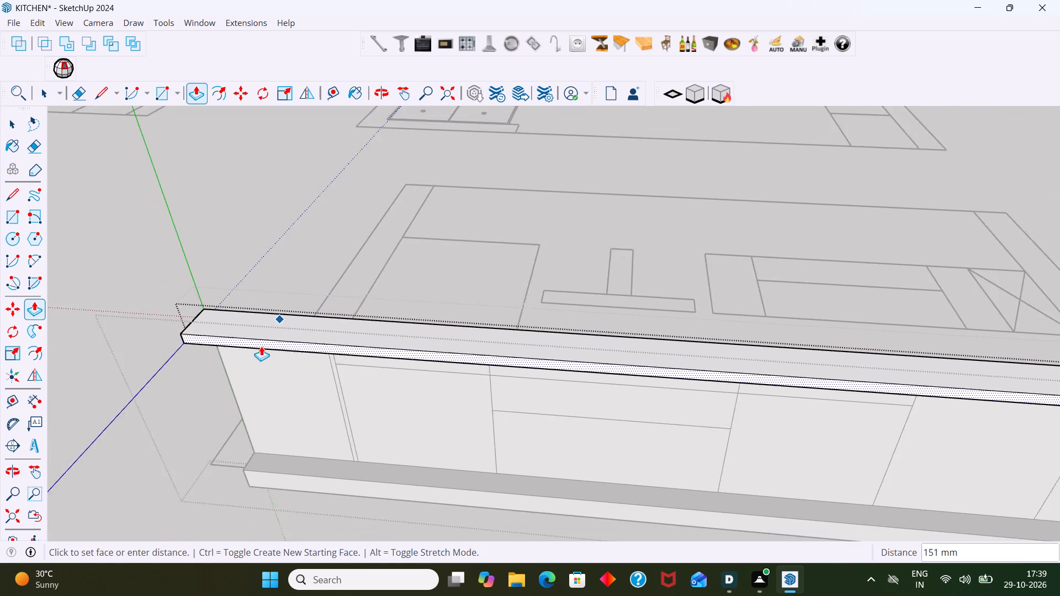
scroll(261, 346, "down", 3)
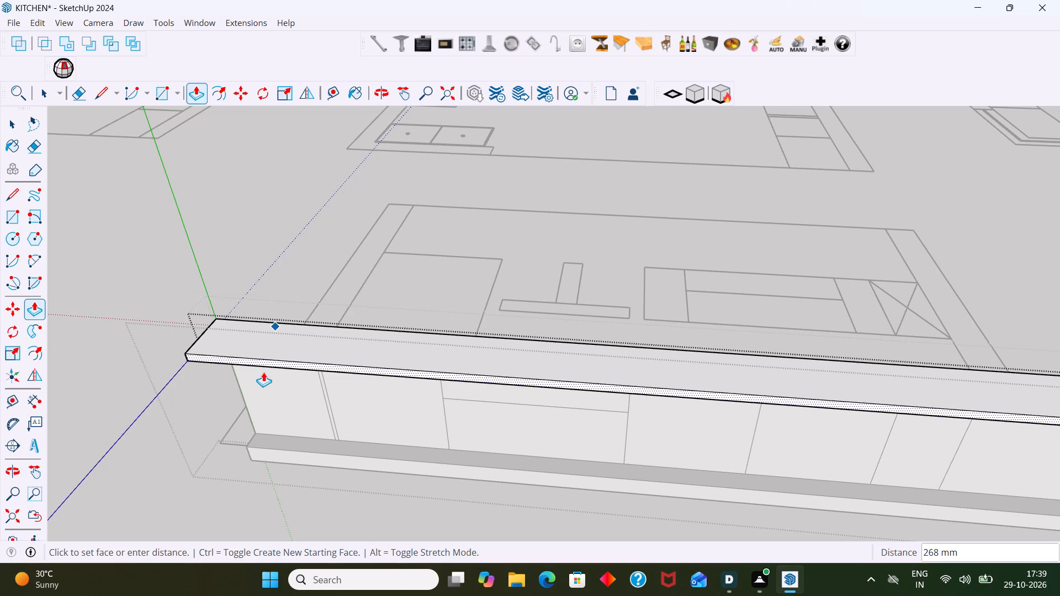
type("300")
key("Return")
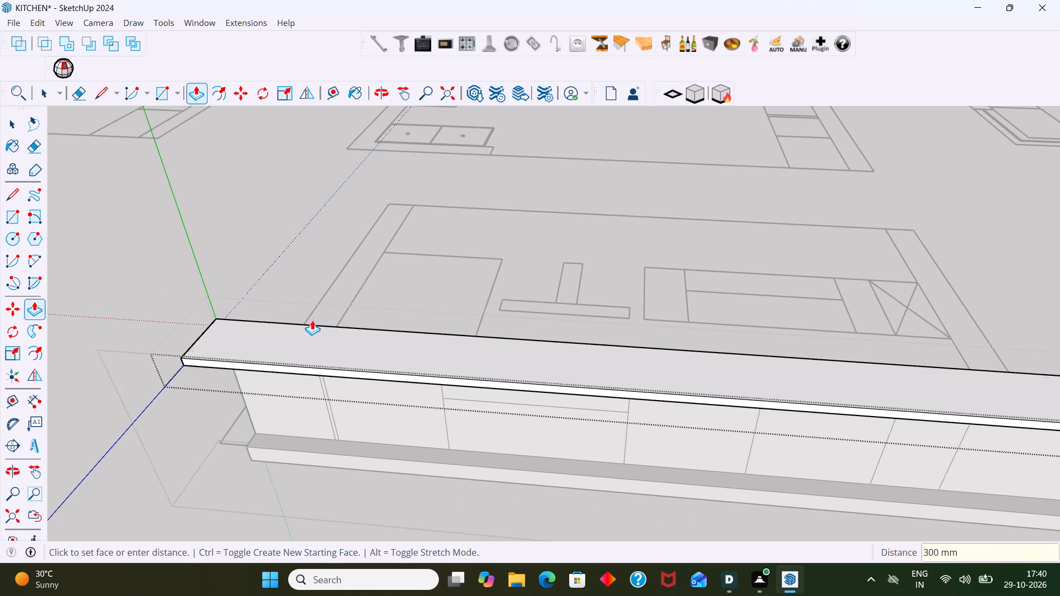
scroll(303, 358, "up", 8)
middle_click_drag(316, 373, 293, 329)
scroll(292, 334, "down", 5)
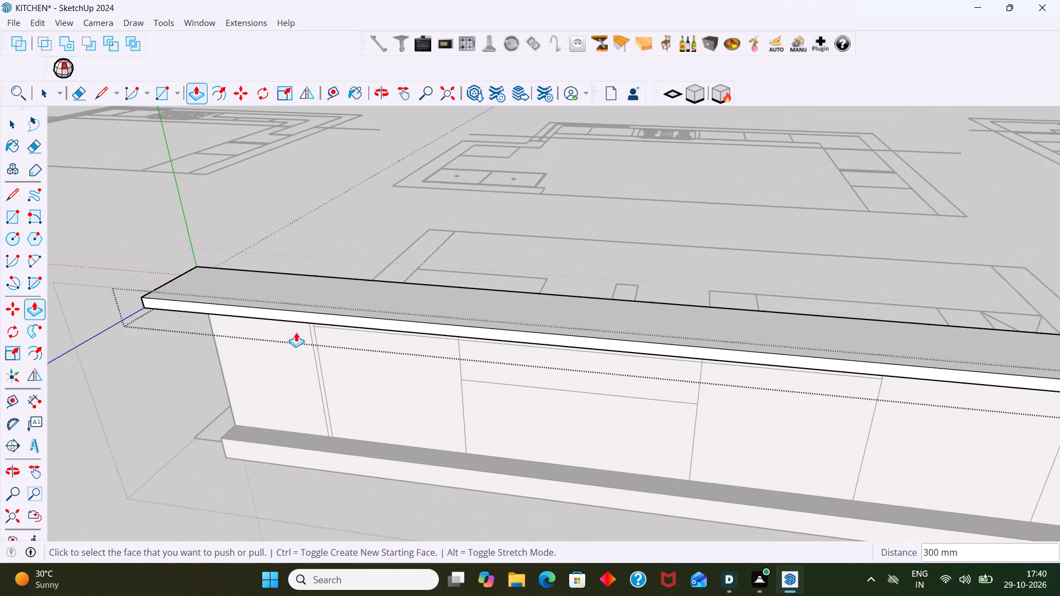
middle_click_drag(358, 369, 327, 269, "shift")
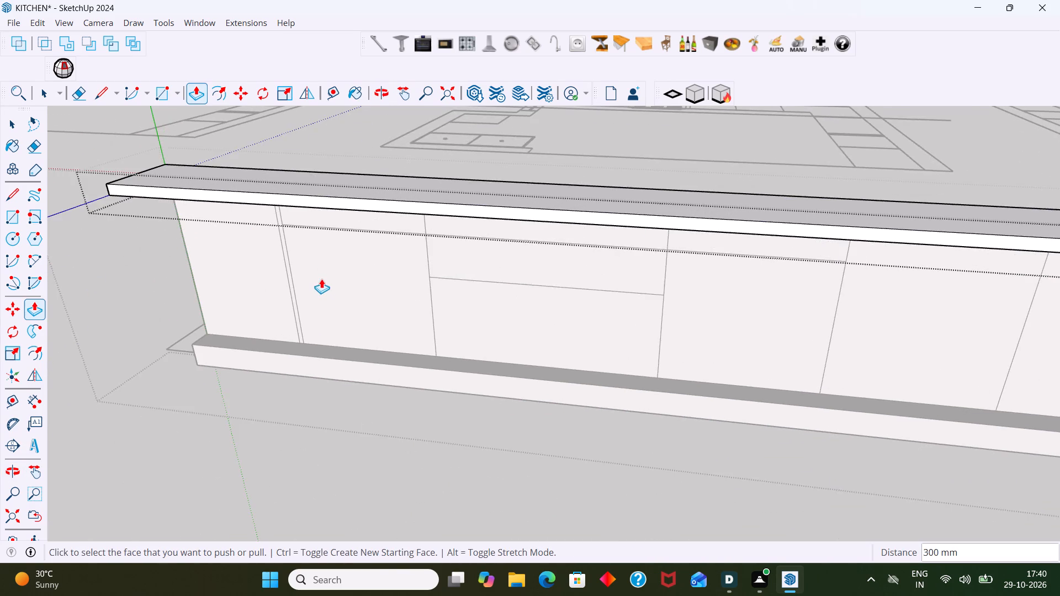
scroll(321, 284, "down", 7)
key("space")
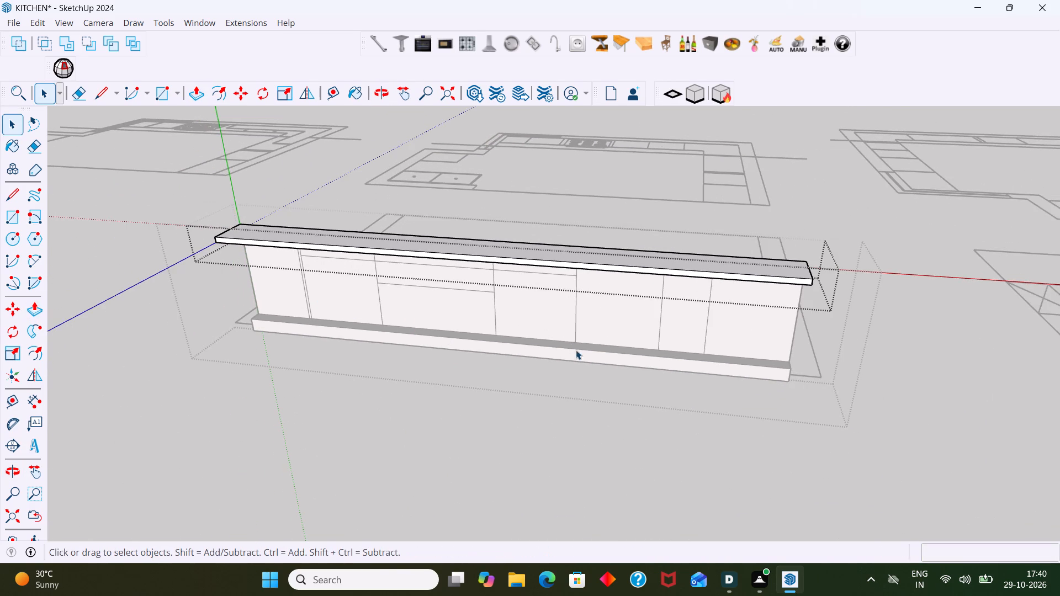
left_click(577, 376)
Examine the worktop overhang, the plinth and the divisions between the cabinet fronts from different angles and distances.
scroll(465, 356, "up", 4)
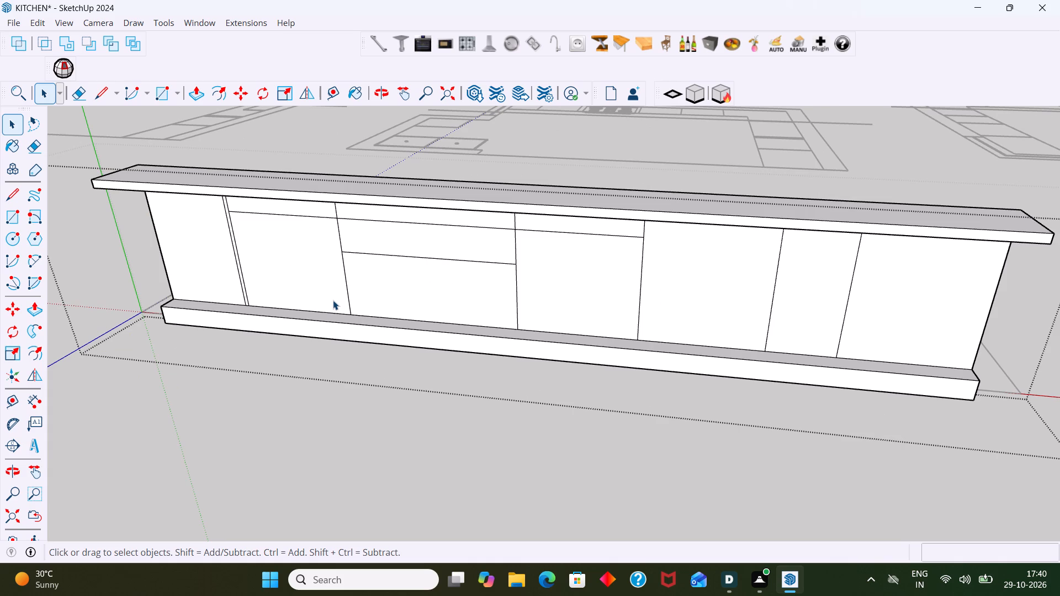
scroll(333, 300, "down", 2)
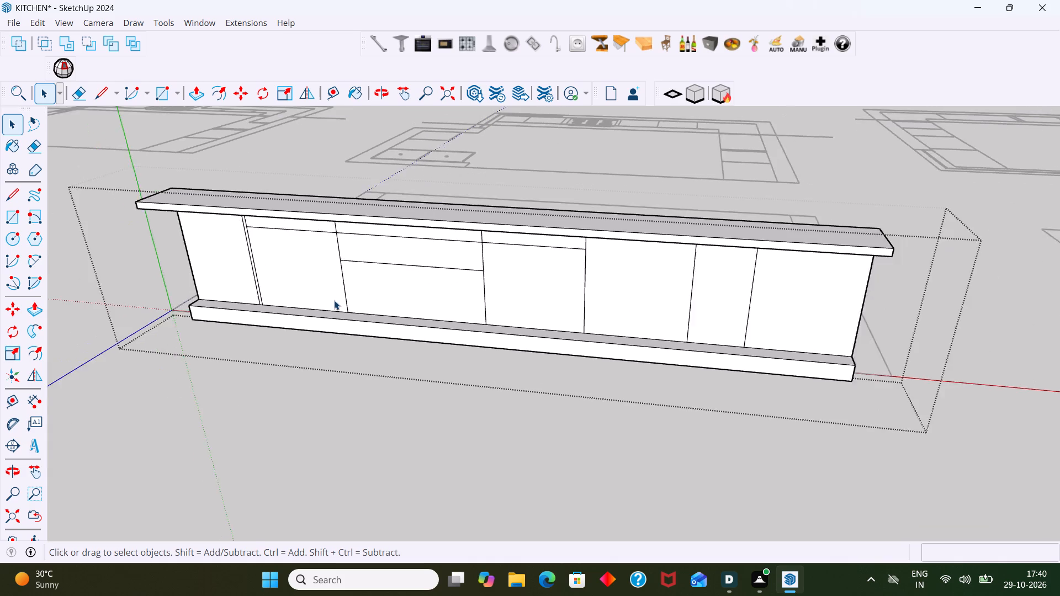
scroll(334, 300, "down", 2)
middle_click_drag(267, 300, 335, 297)
scroll(365, 288, "up", 7)
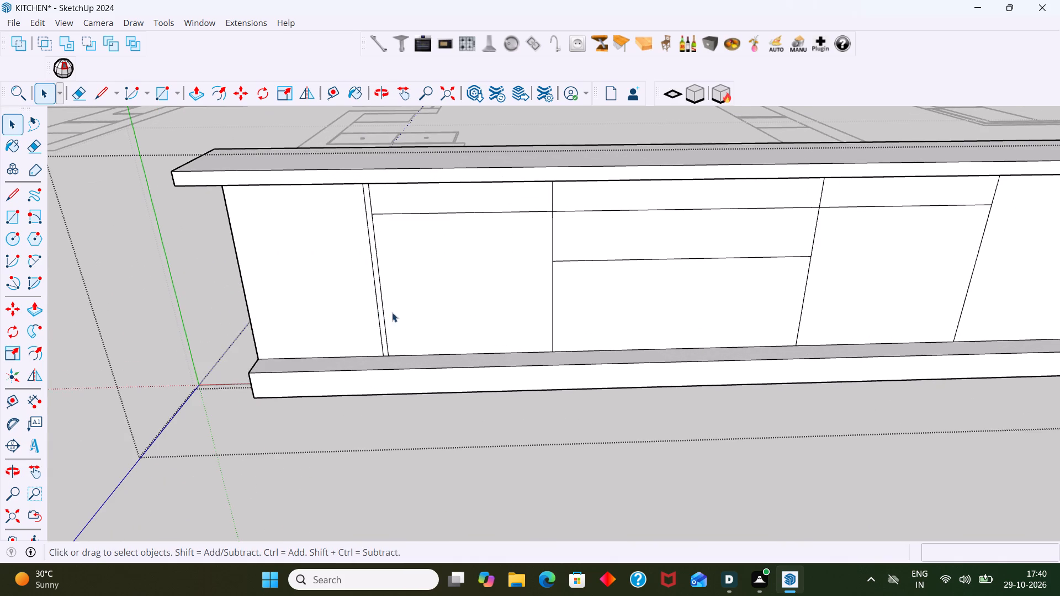
scroll(385, 334, "up", 1)
scroll(385, 335, "down", 2)
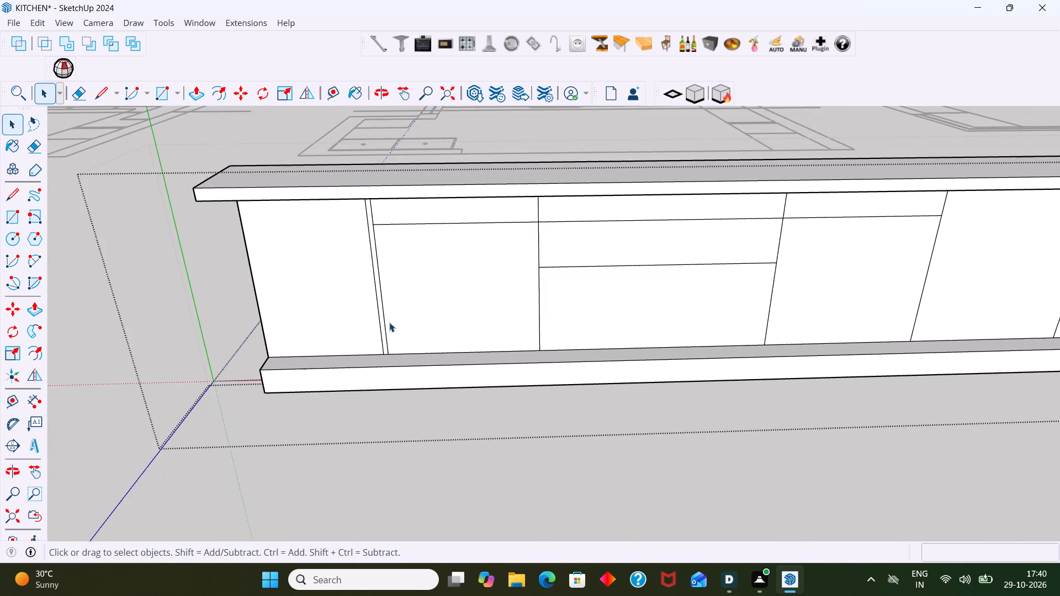
middle_click_drag(390, 314, 290, 321)
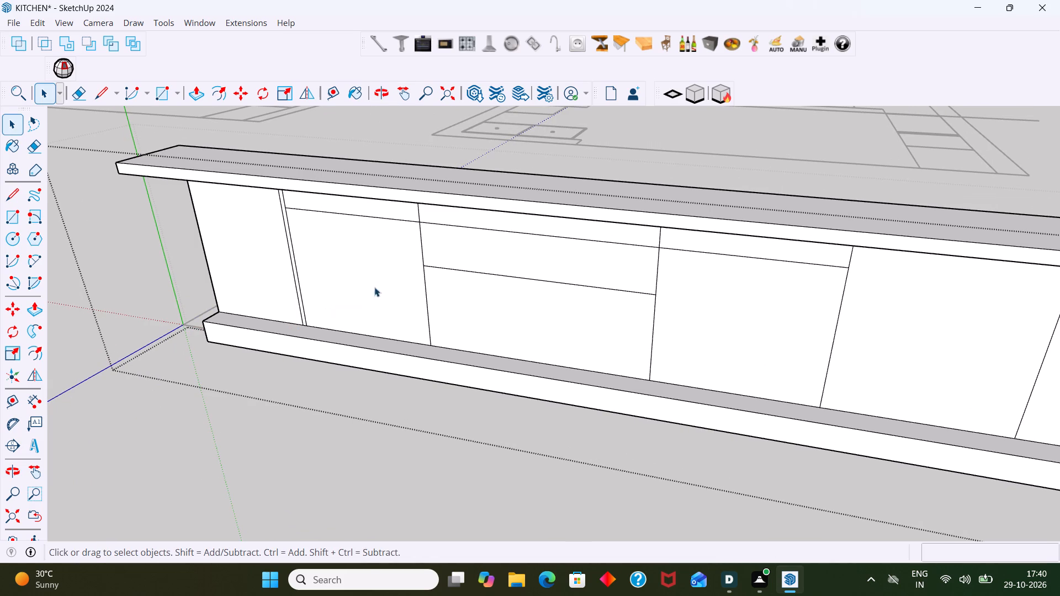
scroll(283, 287, "up", 5)
scroll(306, 296, "down", 2)
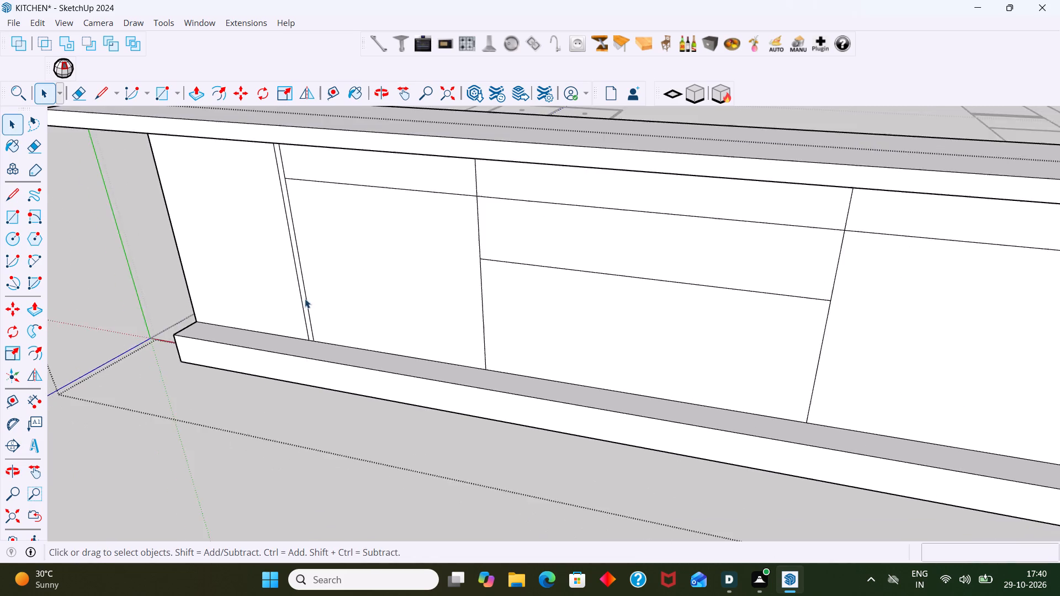
scroll(305, 299, "down", 3)
scroll(254, 301, "up", 3)
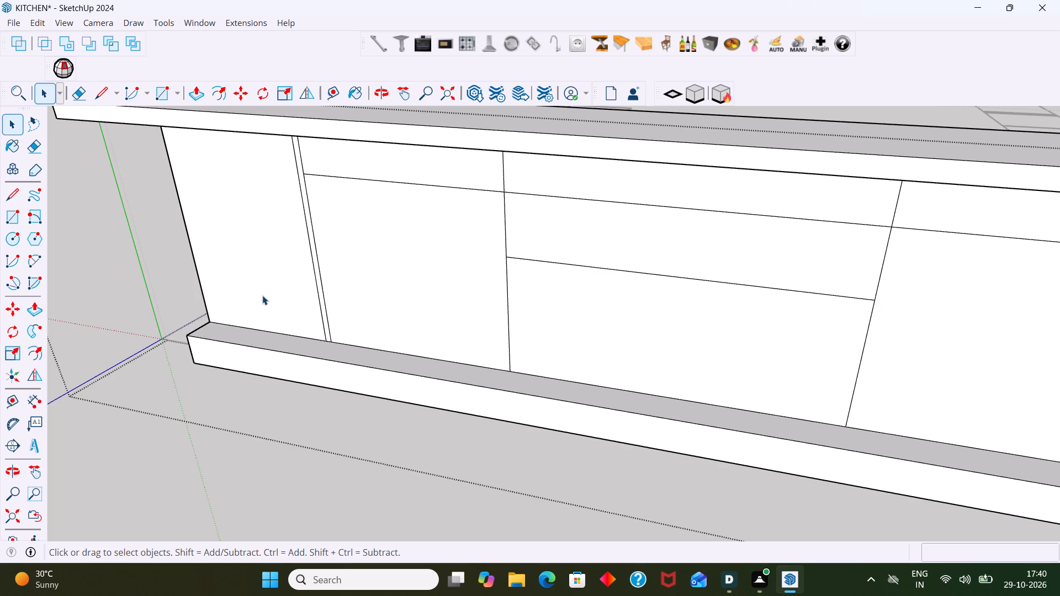
scroll(283, 301, "down", 6)
middle_click_drag(283, 304, 328, 264)
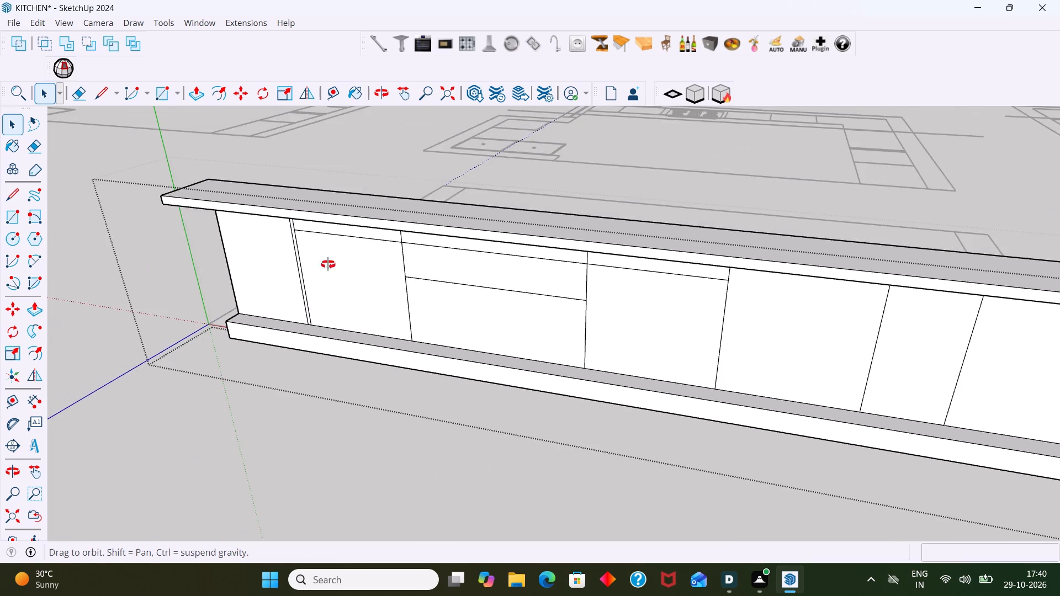
middle_click_drag(328, 264, 364, 291)
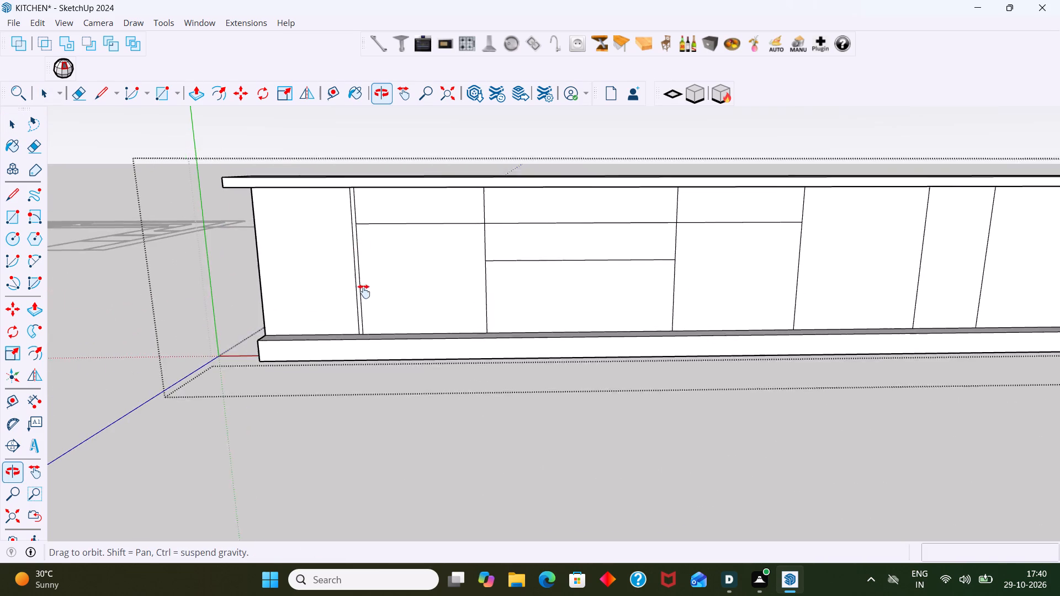
middle_click_drag(364, 291, 363, 291)
scroll(360, 282, "up", 4)
middle_click_drag(363, 251, 303, 315)
scroll(306, 291, "down", 7)
scroll(297, 331, "up", 4)
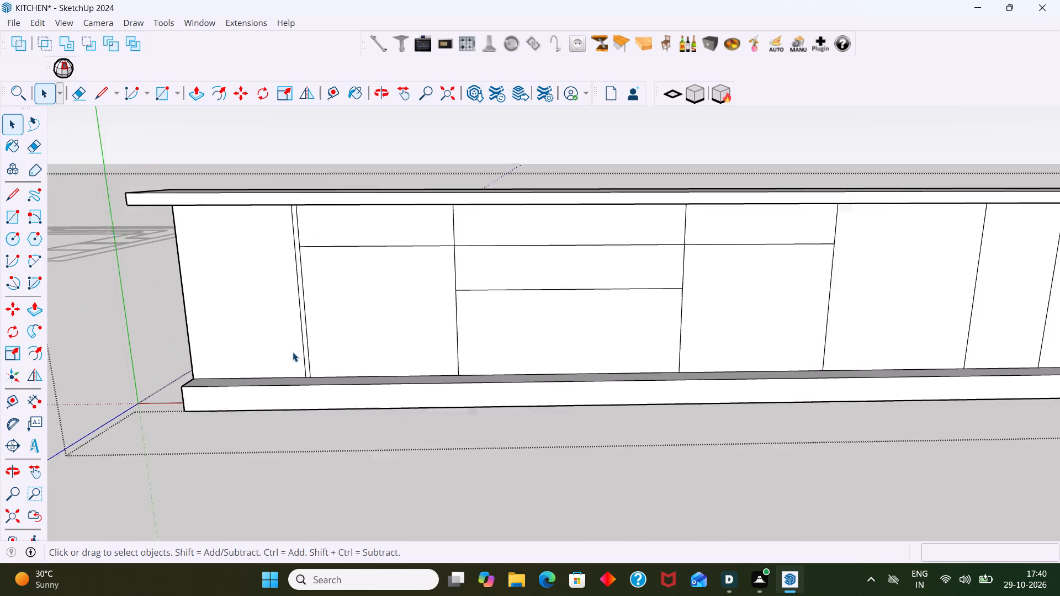
scroll(293, 352, "up", 3)
middle_click_drag(289, 355, 275, 380)
scroll(278, 361, "down", 2)
scroll(221, 347, "up", 3)
scroll(218, 347, "down", 8)
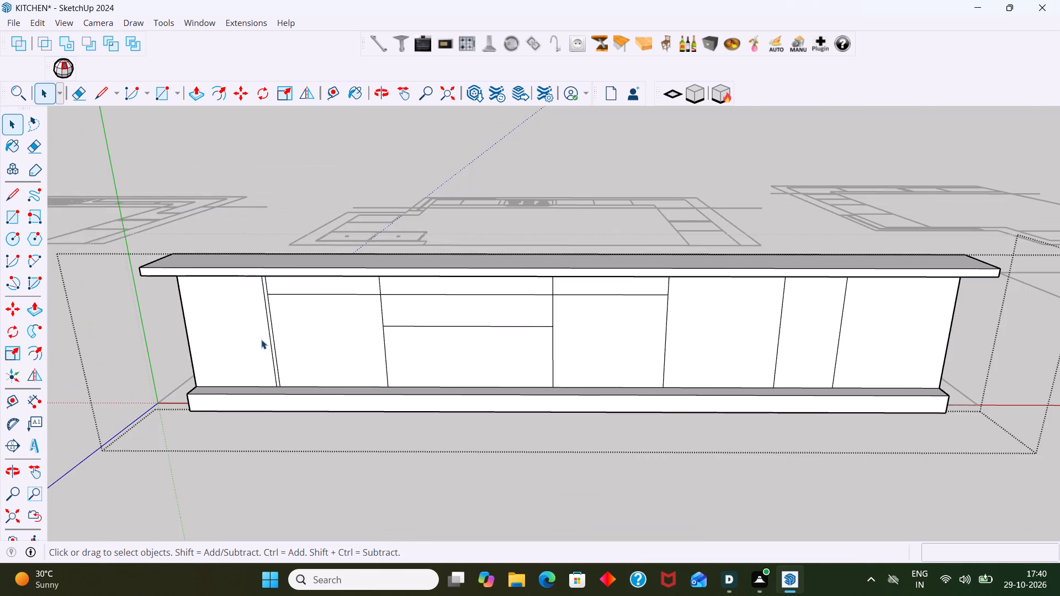
middle_click_drag(390, 348, 156, 357)
scroll(504, 342, "down", 5)
middle_click_drag(336, 360, 534, 344, "shift")
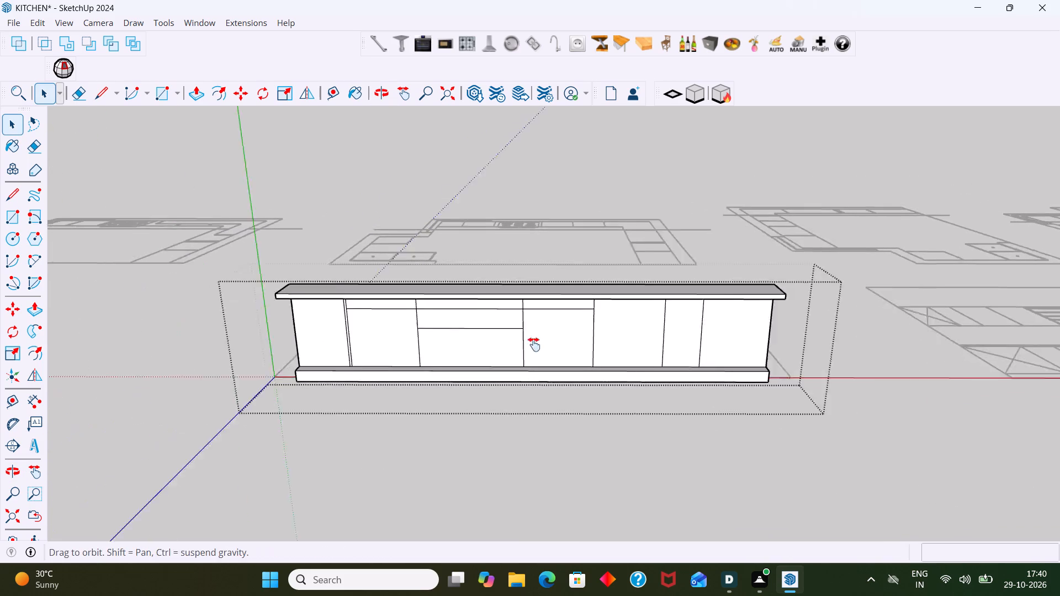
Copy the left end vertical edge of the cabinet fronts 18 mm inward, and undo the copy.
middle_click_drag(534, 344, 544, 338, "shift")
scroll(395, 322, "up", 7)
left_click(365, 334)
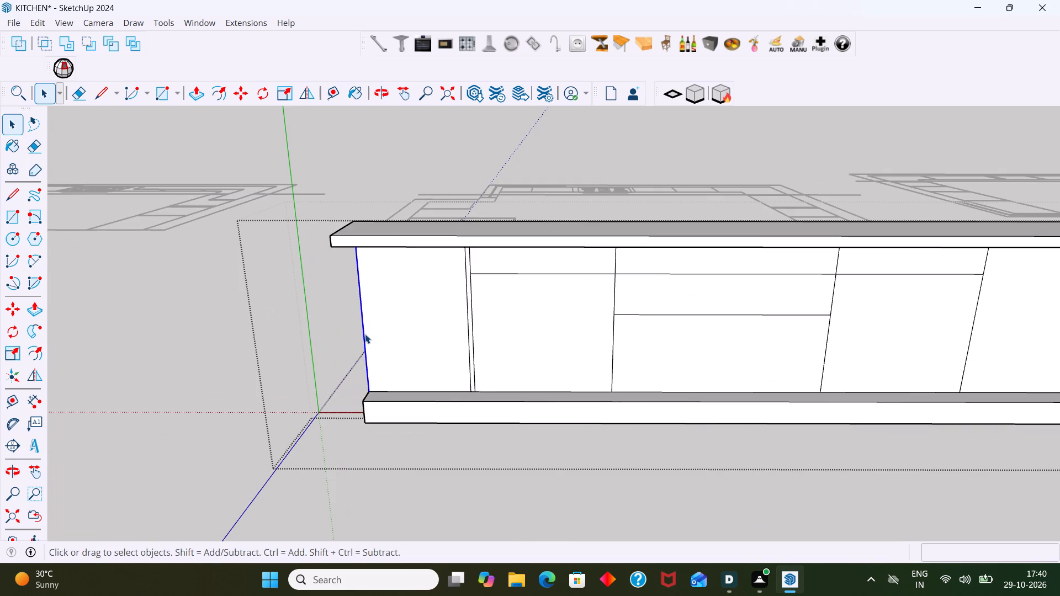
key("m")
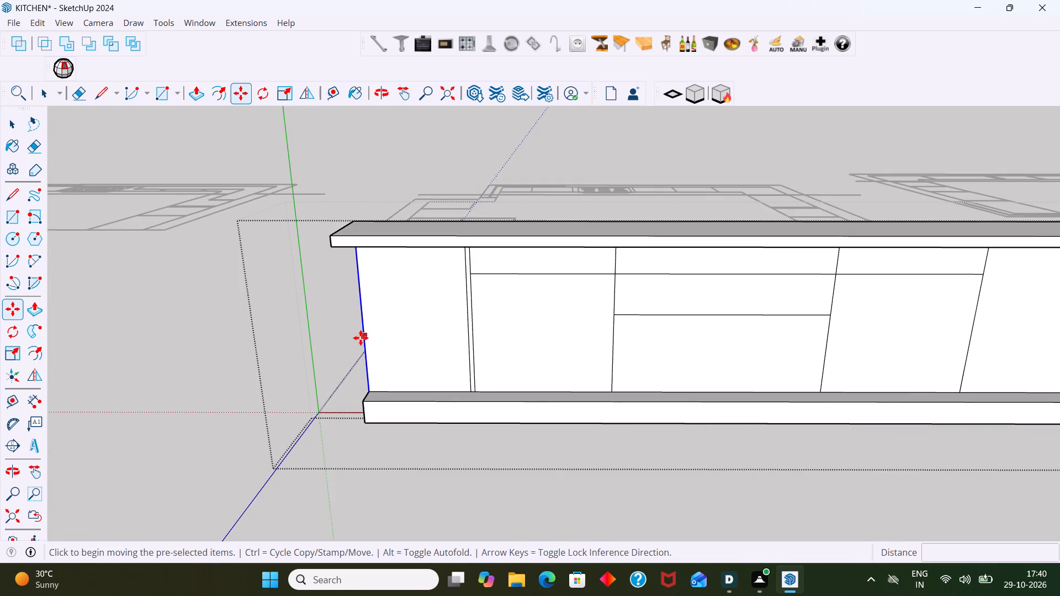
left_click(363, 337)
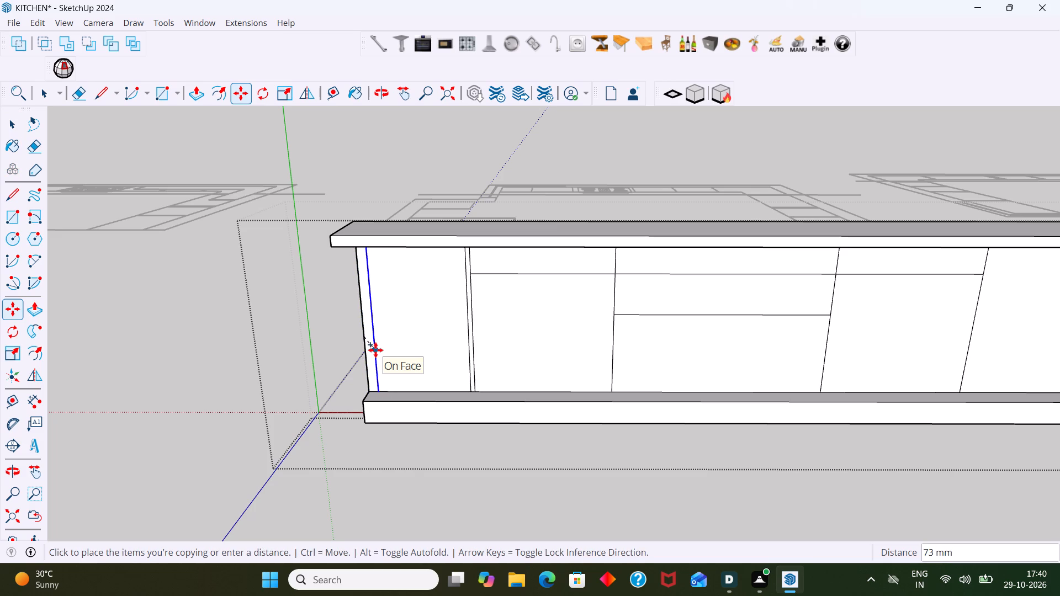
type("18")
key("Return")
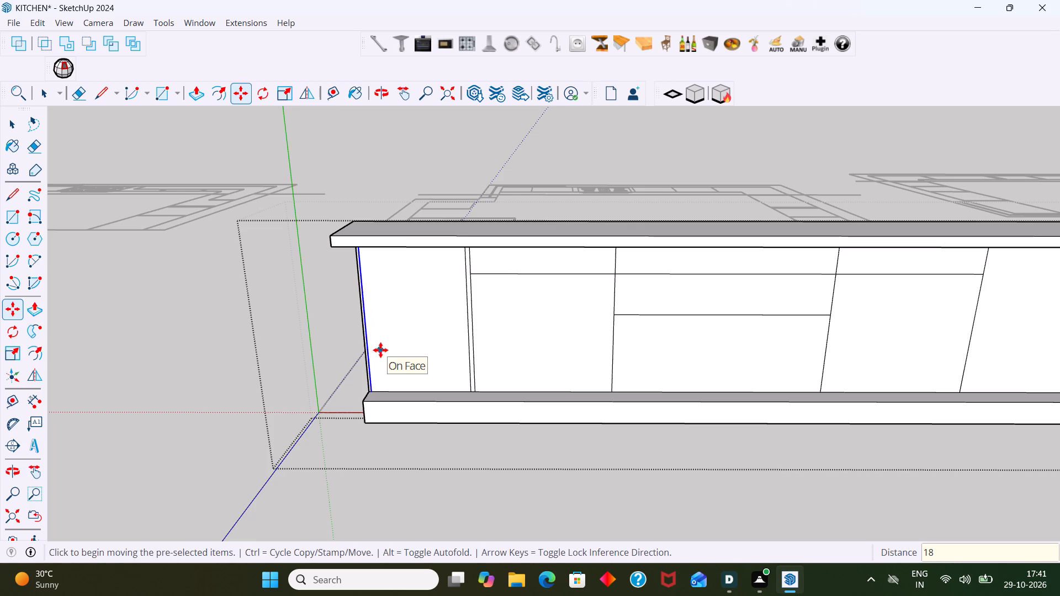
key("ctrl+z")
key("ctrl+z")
Copy the left end vertical edge of the cabinet fronts 36 mm inward.
left_click(367, 352)
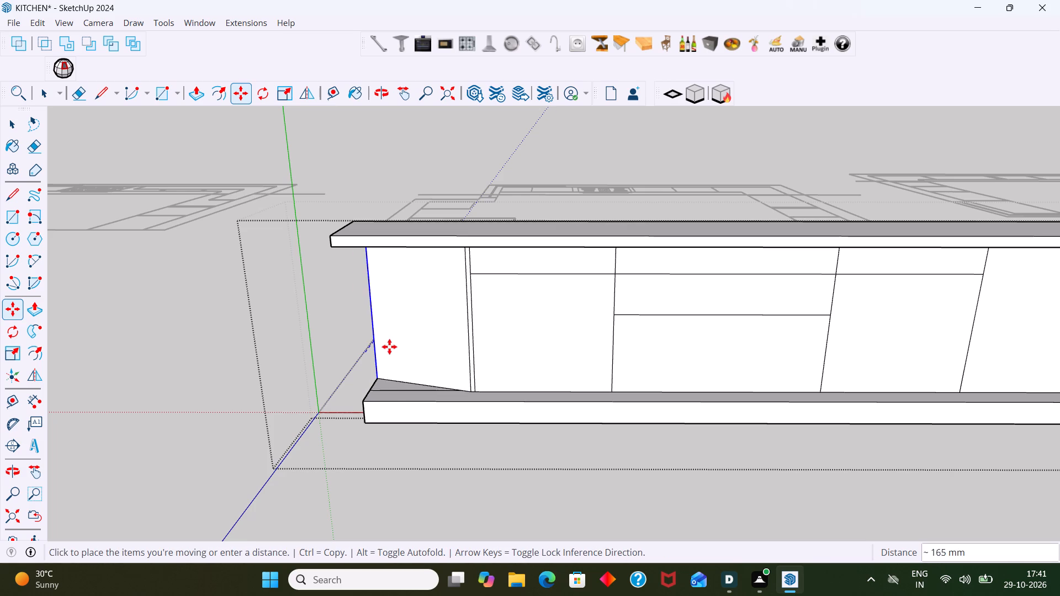
type("36")
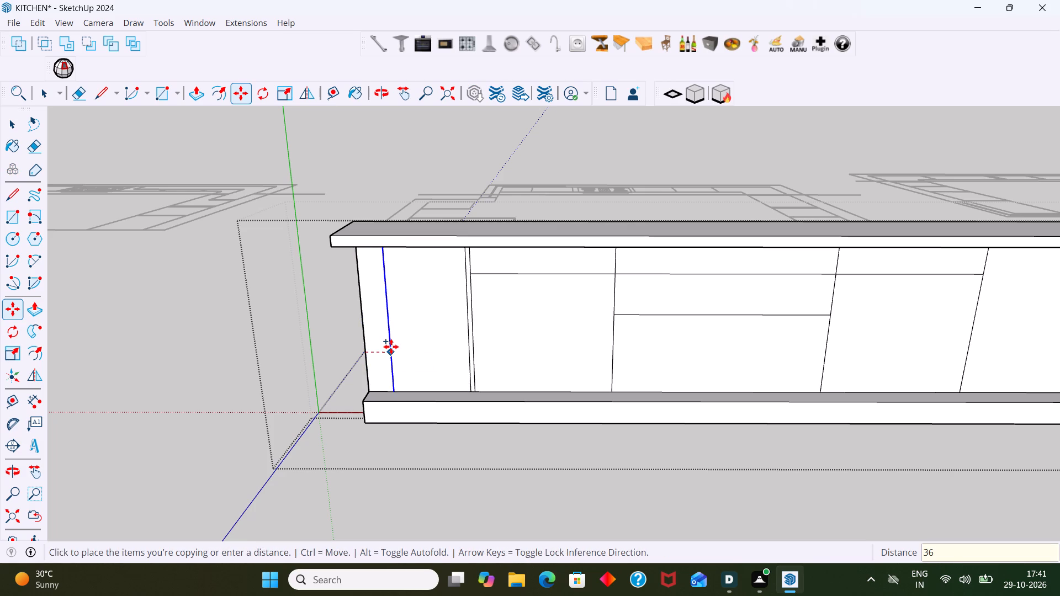
key("Return")
key("space")
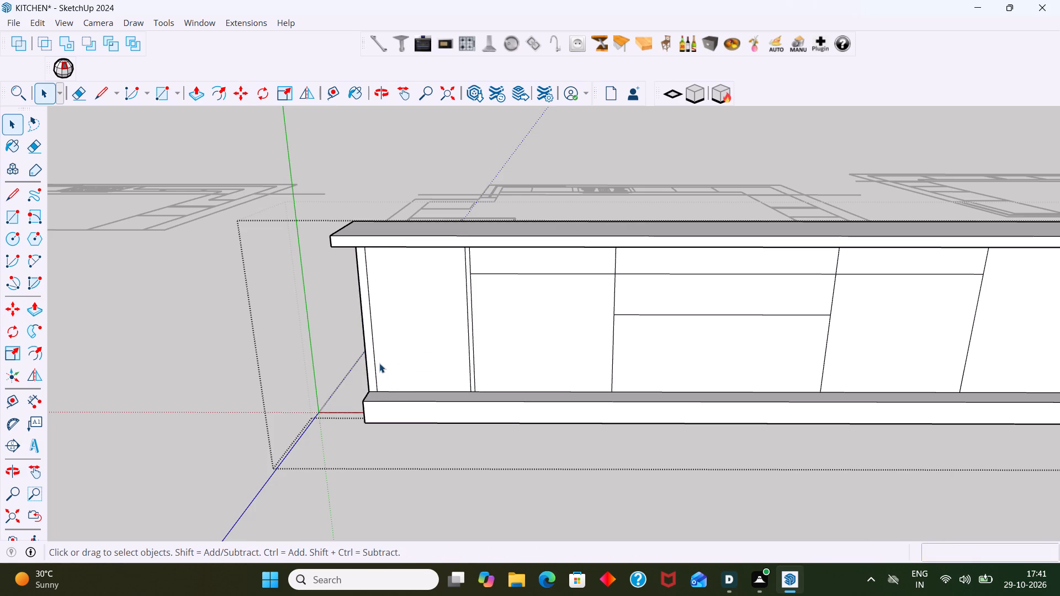
Copy the horizontal division line of the second cabinet from the left 9 mm downward.
middle_click_drag(372, 361, 218, 317, "shift")
scroll(243, 303, "down", 3)
scroll(266, 303, "up", 8)
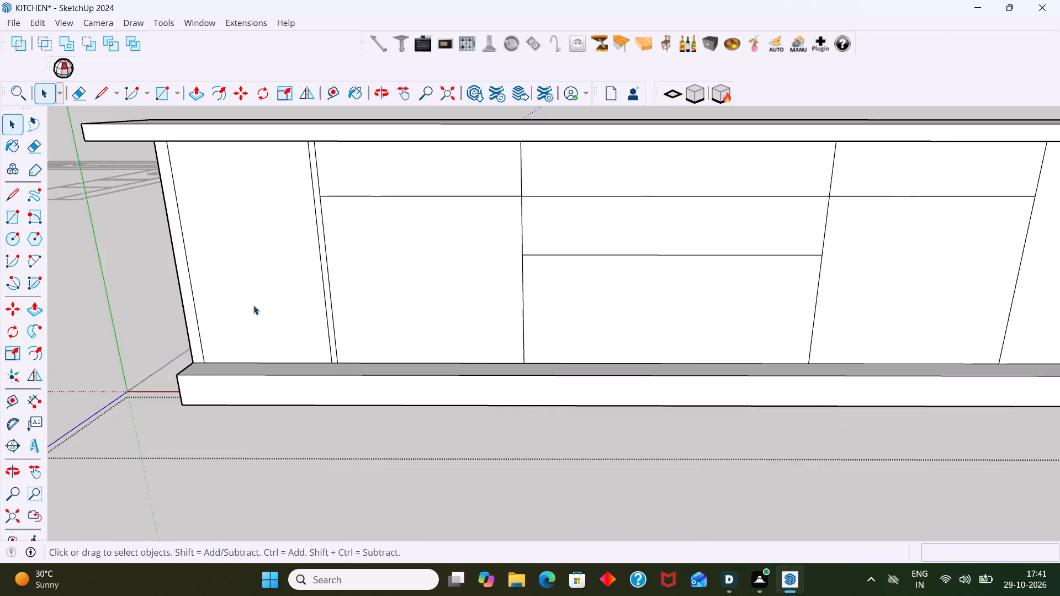
scroll(253, 305, "up", 2)
scroll(244, 307, "down", 2)
scroll(249, 360, "up", 3)
scroll(250, 360, "down", 10)
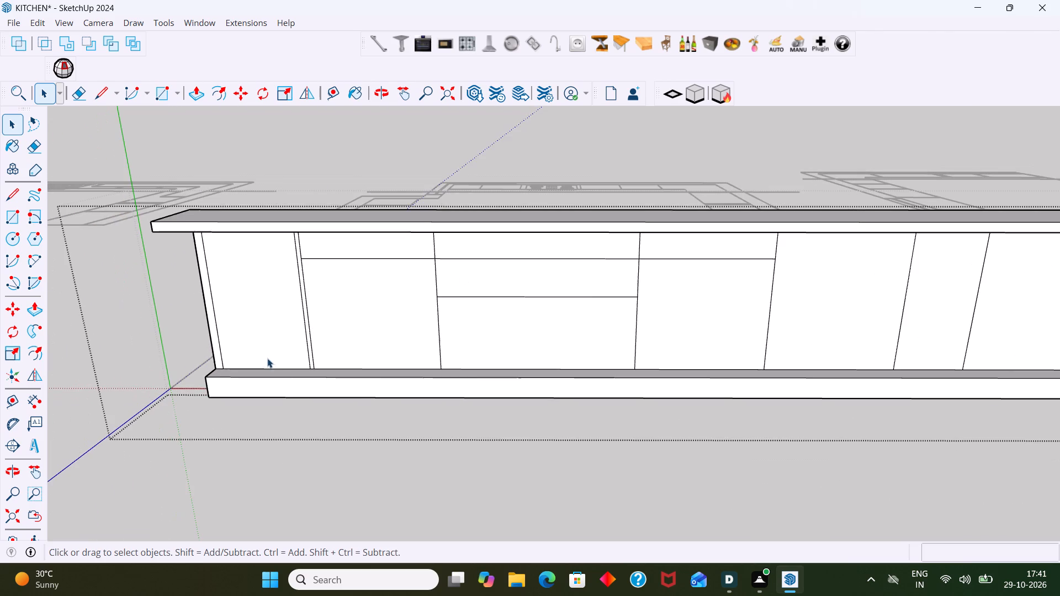
middle_click_drag(287, 337, 230, 347, "shift")
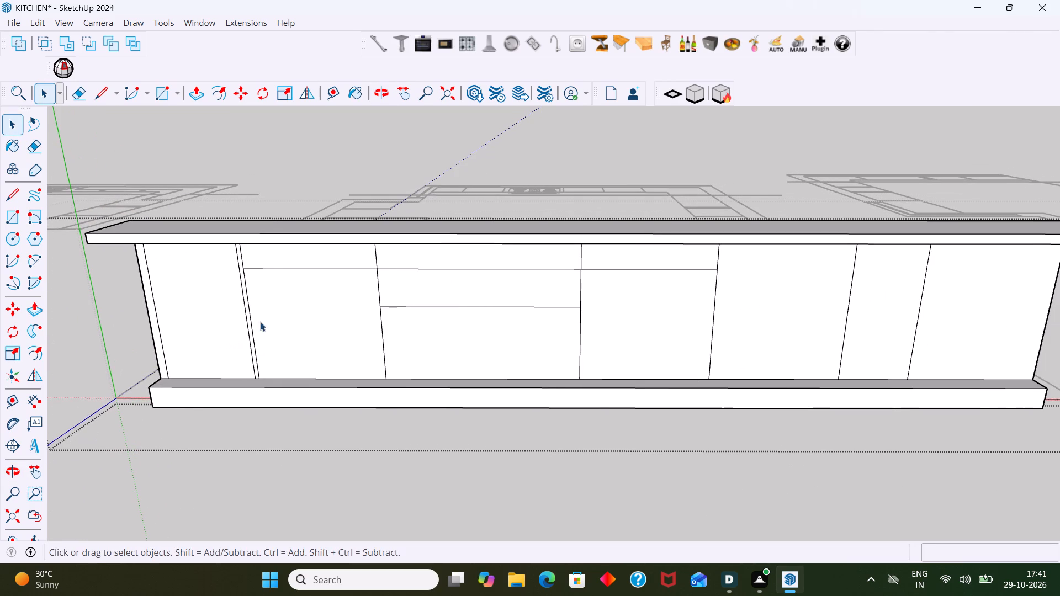
scroll(271, 273, "up", 4)
left_click(272, 267)
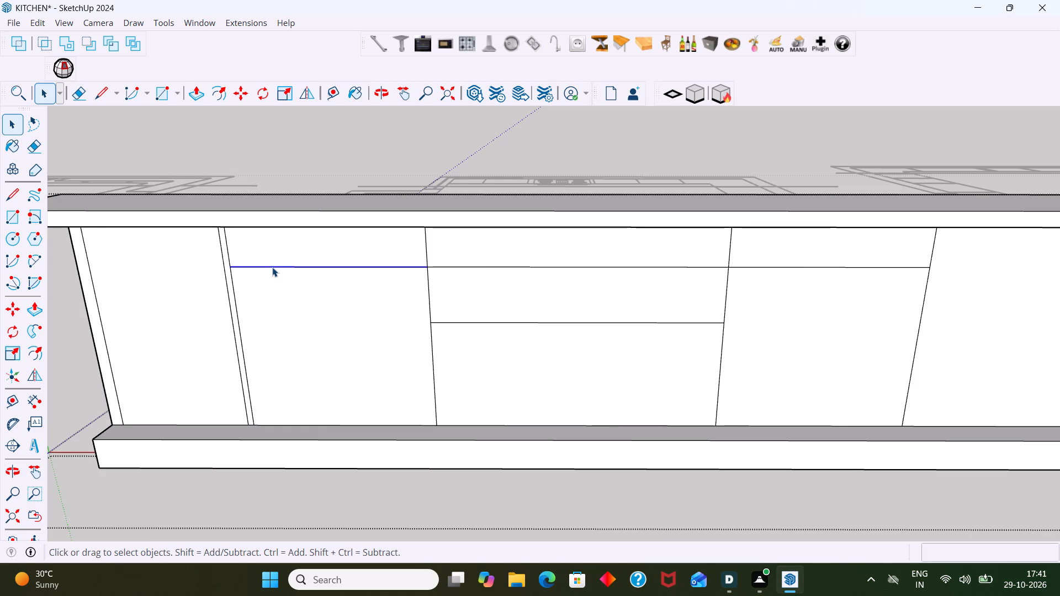
key("m")
left_click(272, 267)
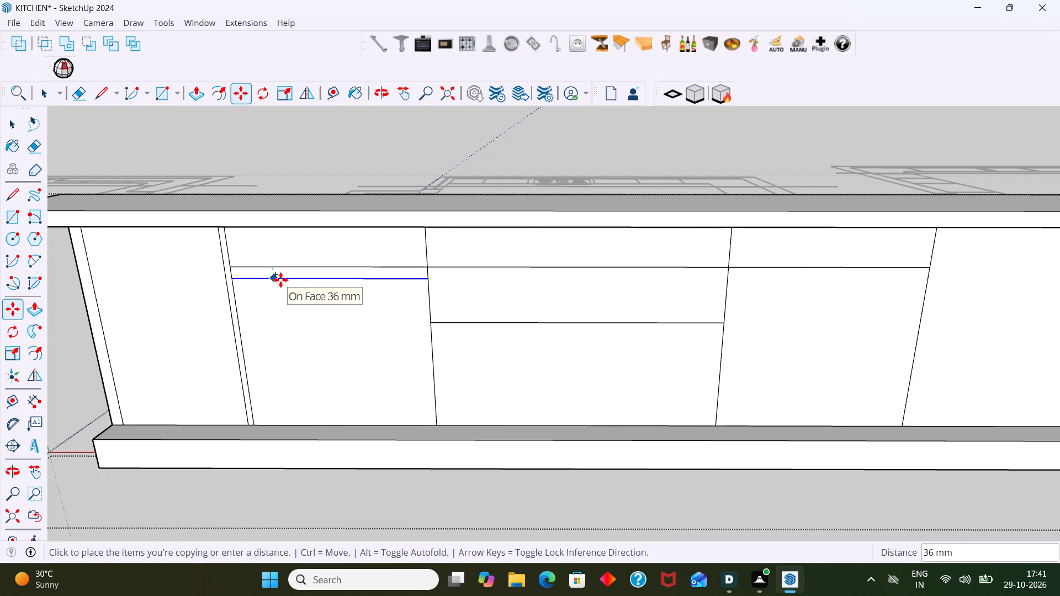
key("9")
key("Return")
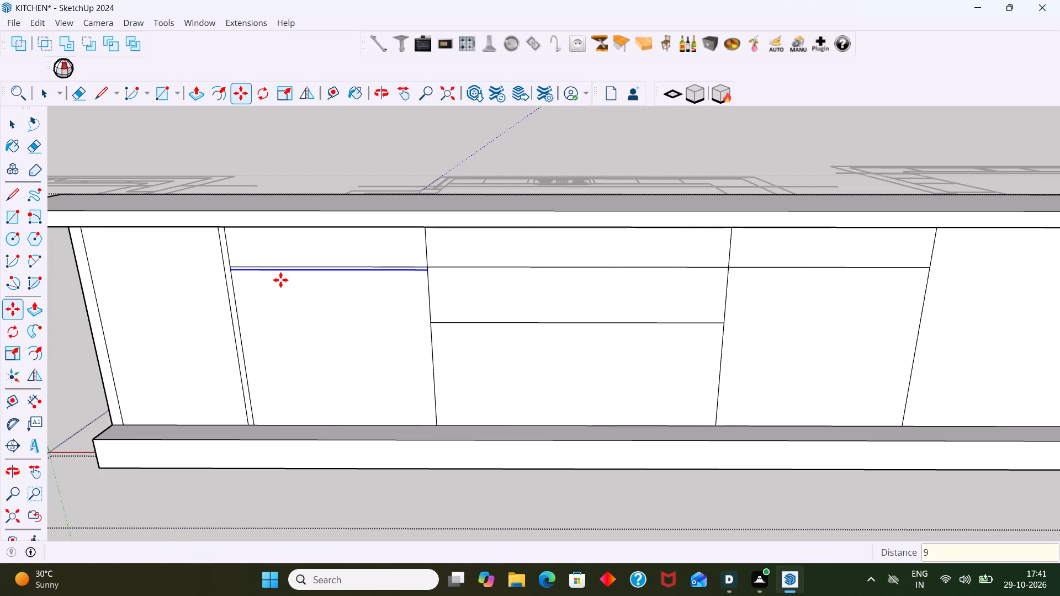
Copy the new line 18 mm upward along the green axis and delete the original division line between the two copies.
scroll(334, 257, "up", 7)
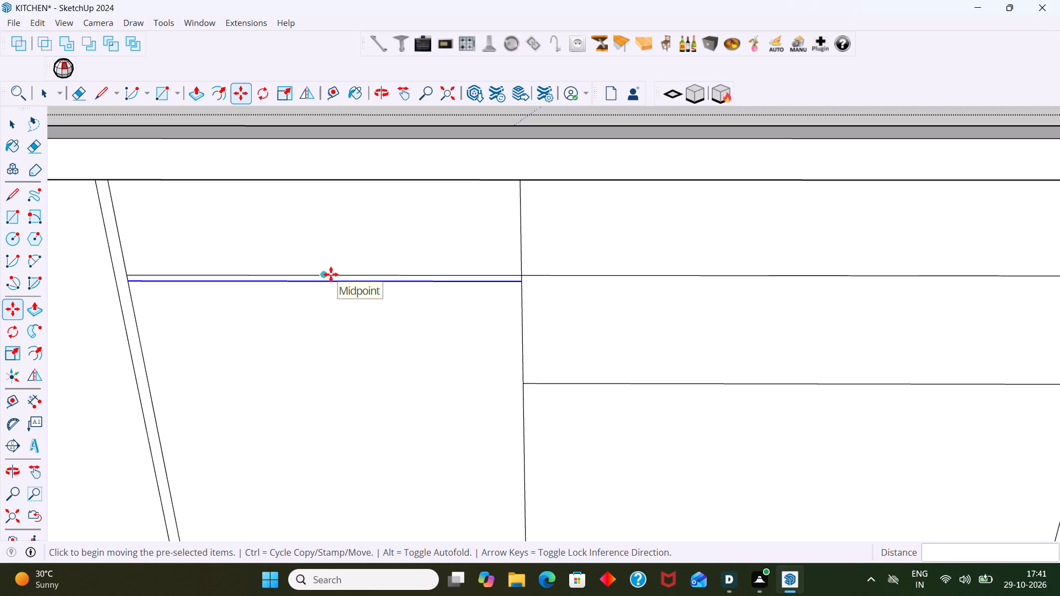
key("space")
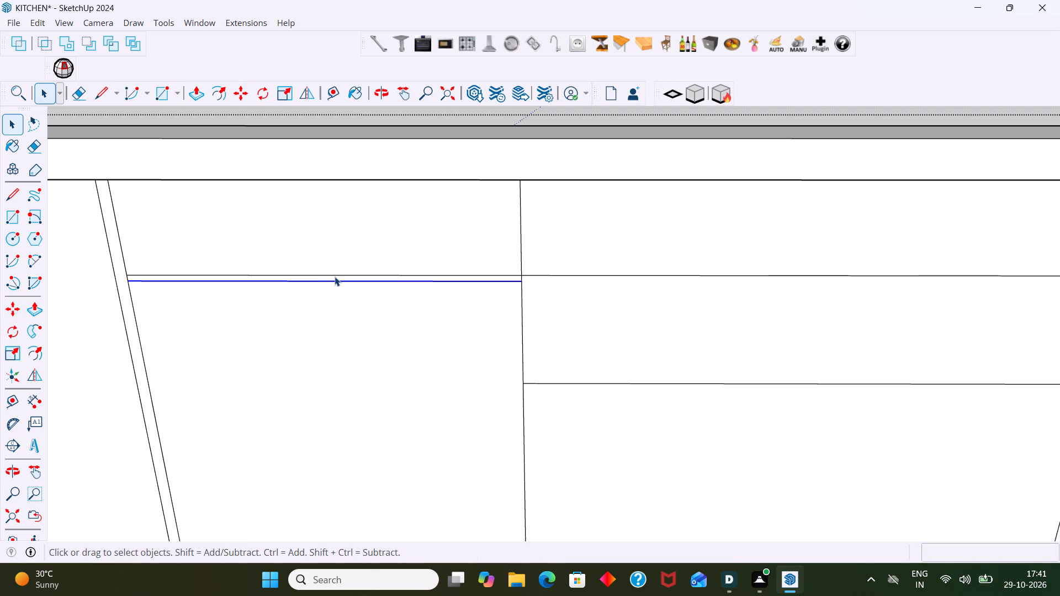
key("m")
left_click(335, 280)
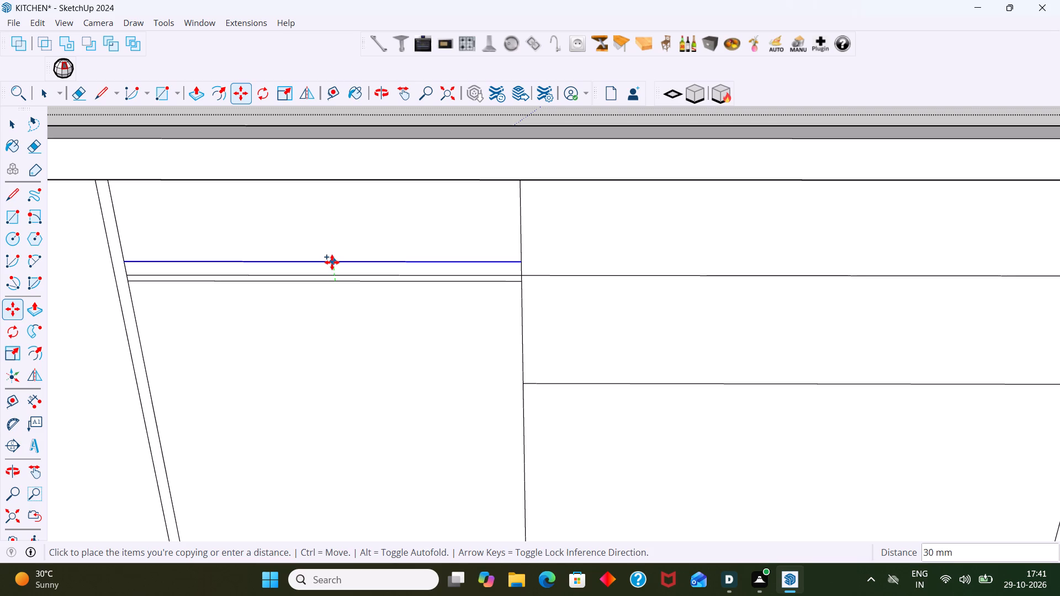
key("Left")
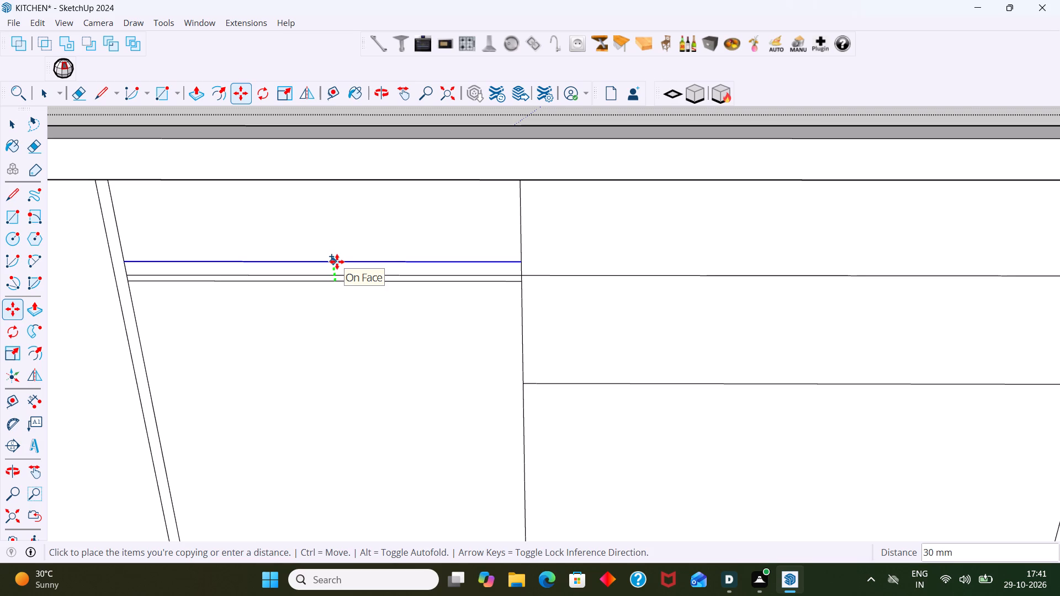
type("18")
key("Return")
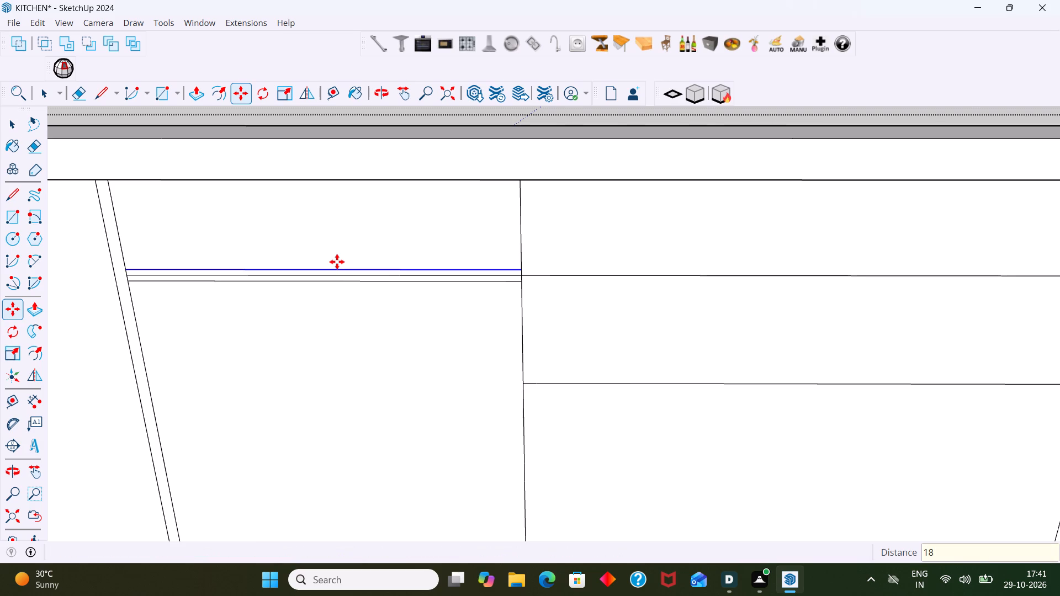
key("space")
left_click(373, 274)
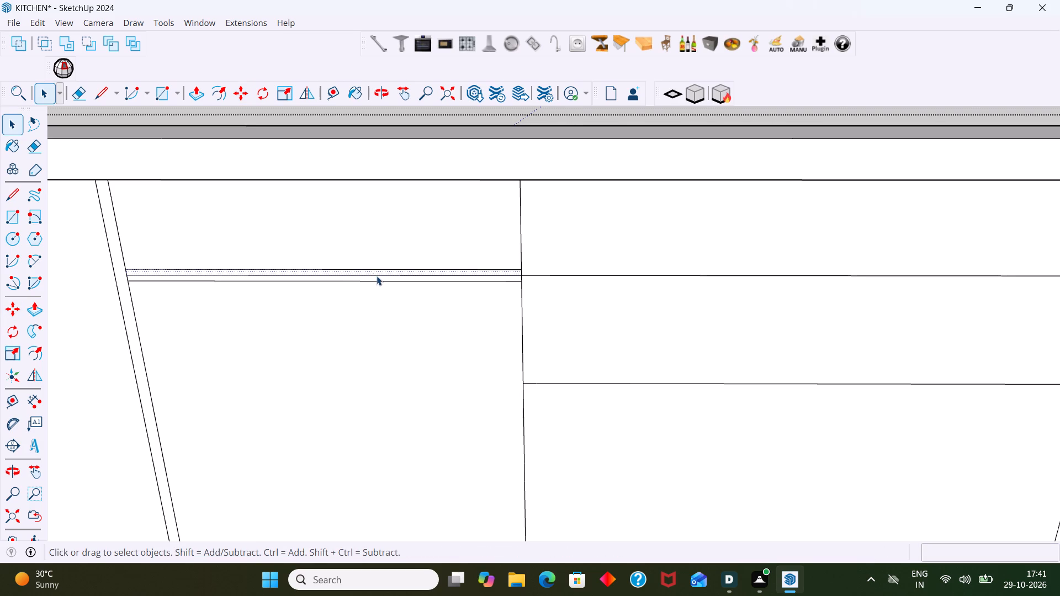
left_click(377, 276)
key("Delete")
scroll(385, 273, "down", 4)
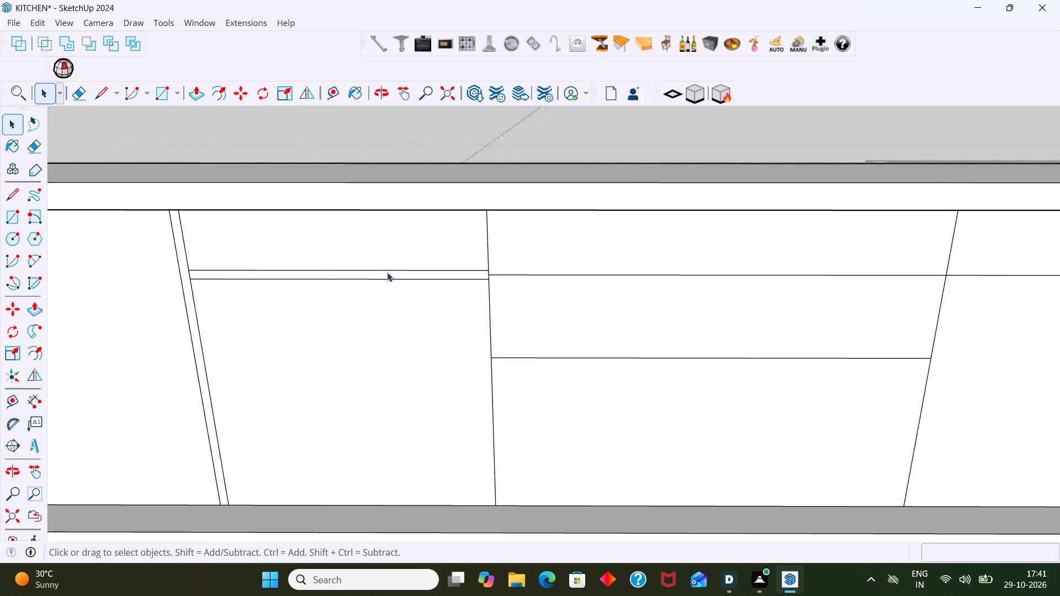
scroll(387, 272, "down", 1)
scroll(273, 300, "up", 5)
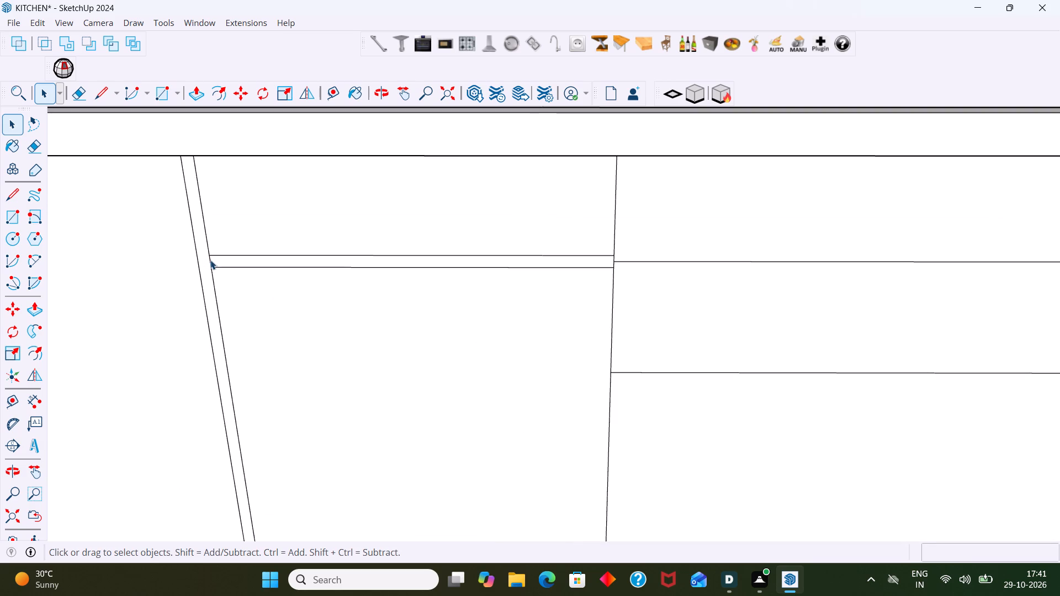
left_click(210, 260)
left_click(243, 298)
Copy the upper horizontal division line of the wide drawer cabinet 9 mm upward along the green axis.
scroll(239, 298, "down", 2)
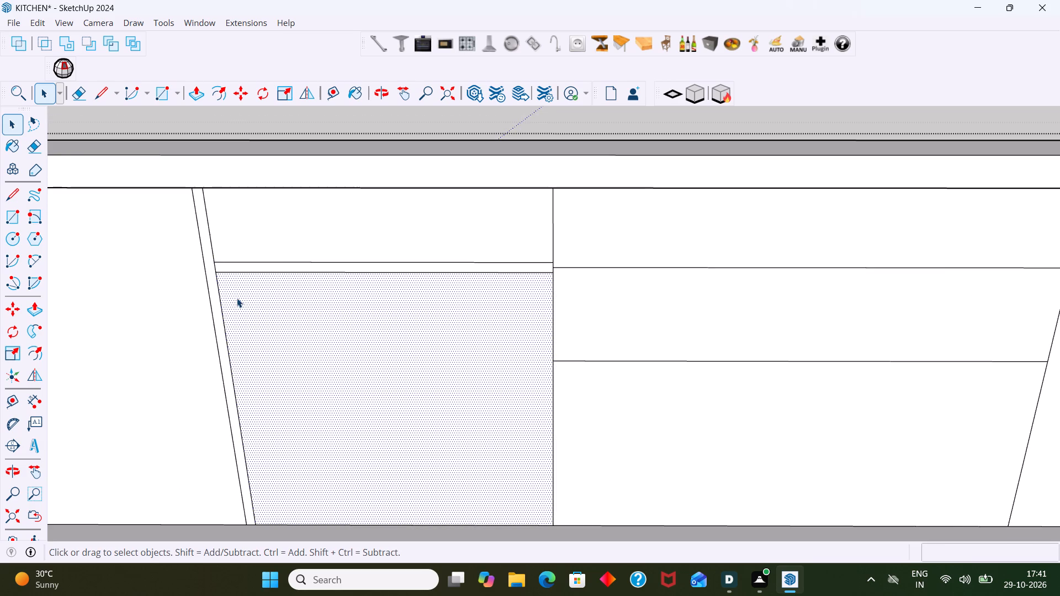
scroll(279, 258, "down", 4)
left_click(518, 265)
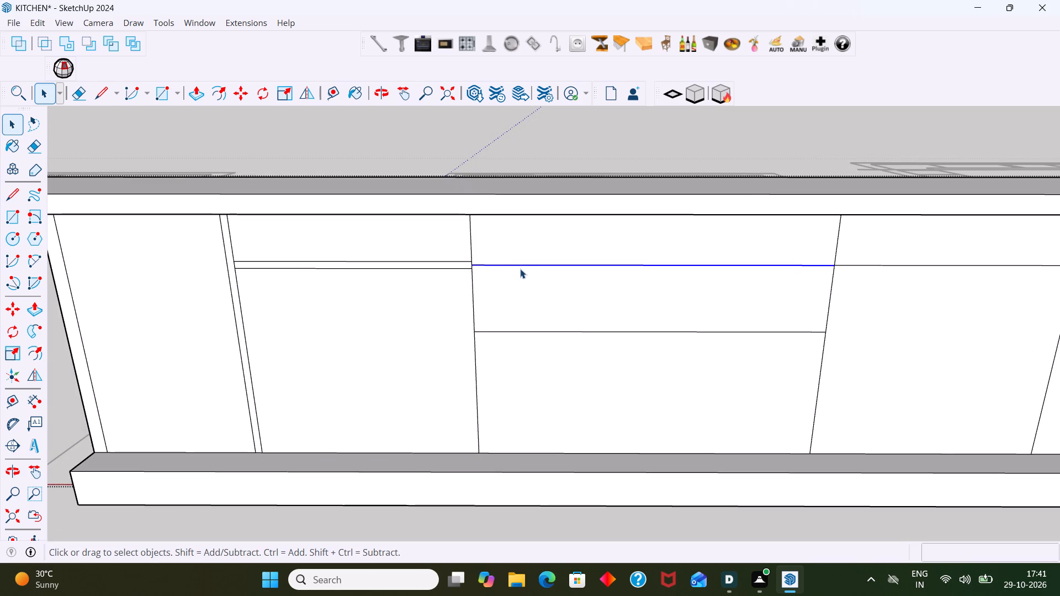
key("m")
left_click(520, 267)
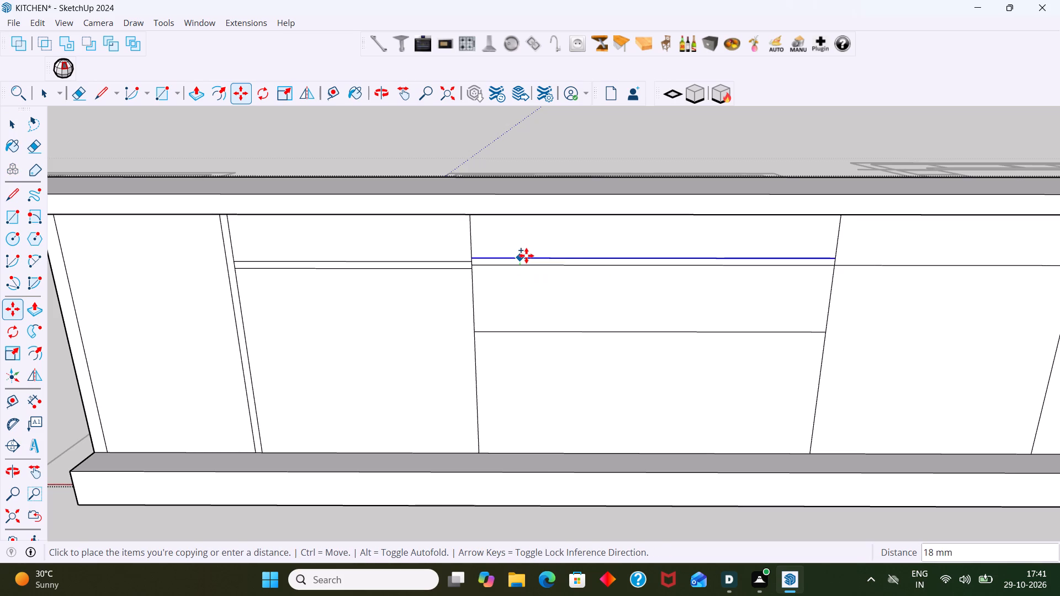
scroll(526, 258, "up", 2)
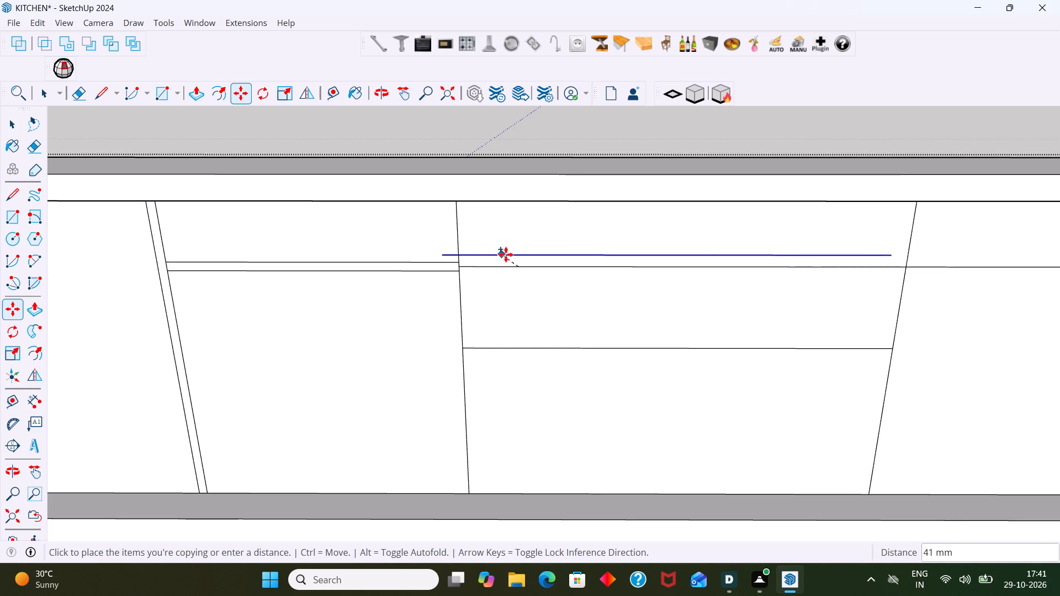
key("Left")
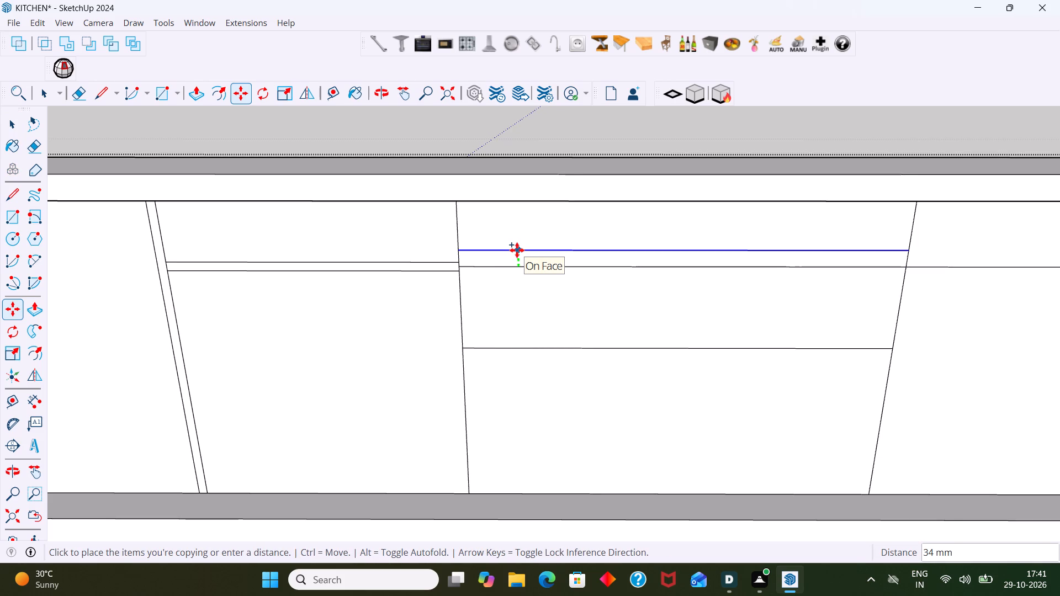
key("9")
key("Return")
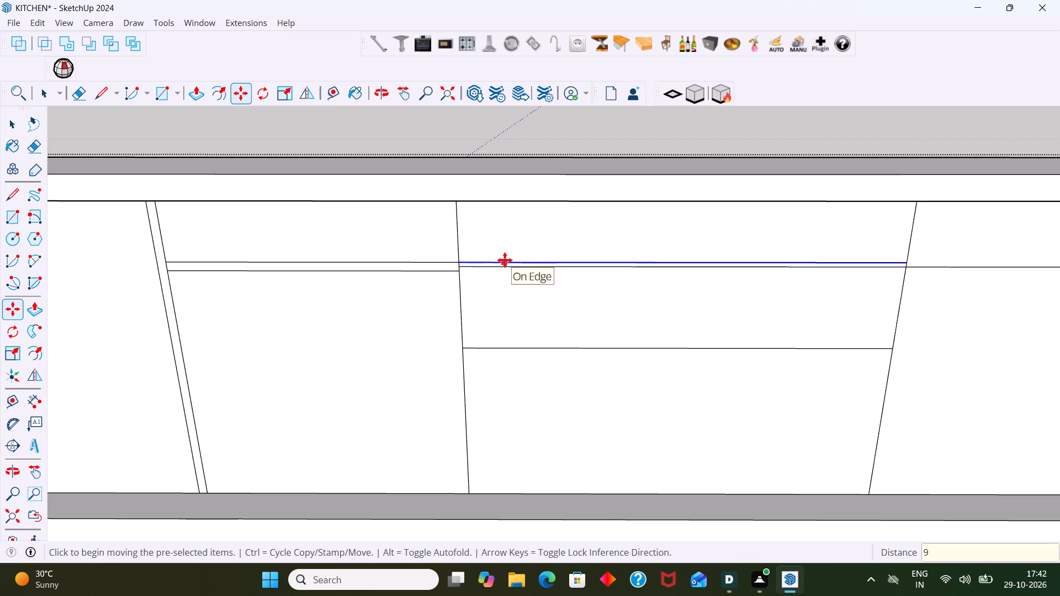
Copy that line 18 mm downward along the green axis and delete the wide cabinet's original upper division line between the copies.
left_click(505, 260)
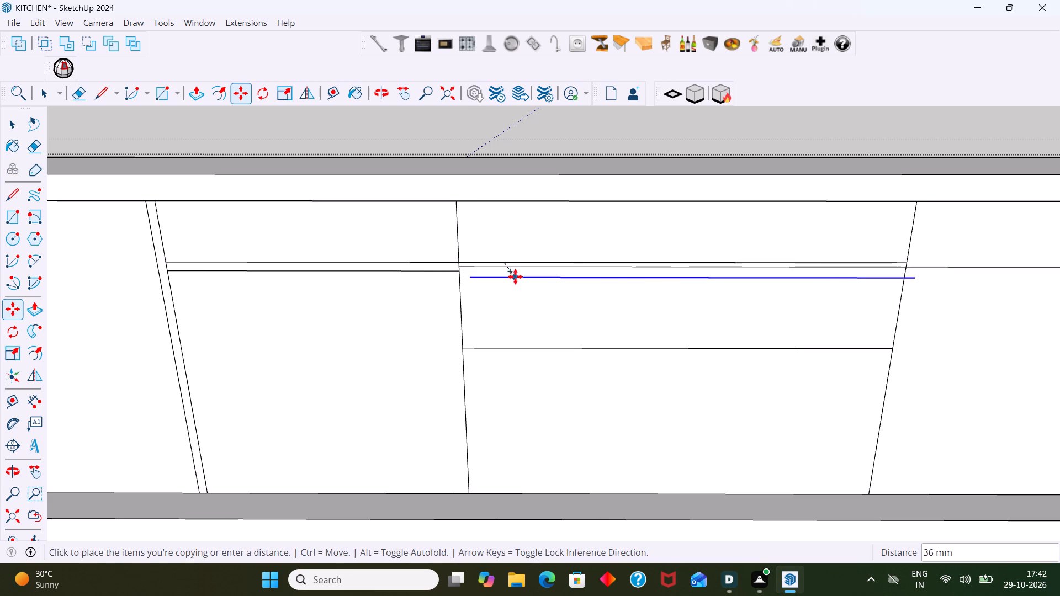
key("Left")
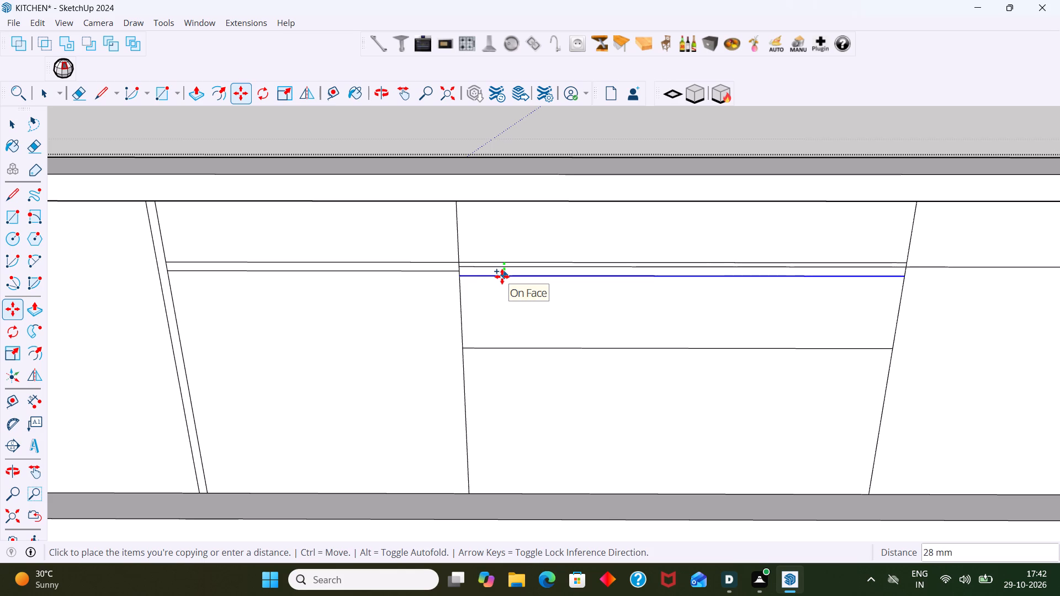
type("18")
key("Return")
key("space")
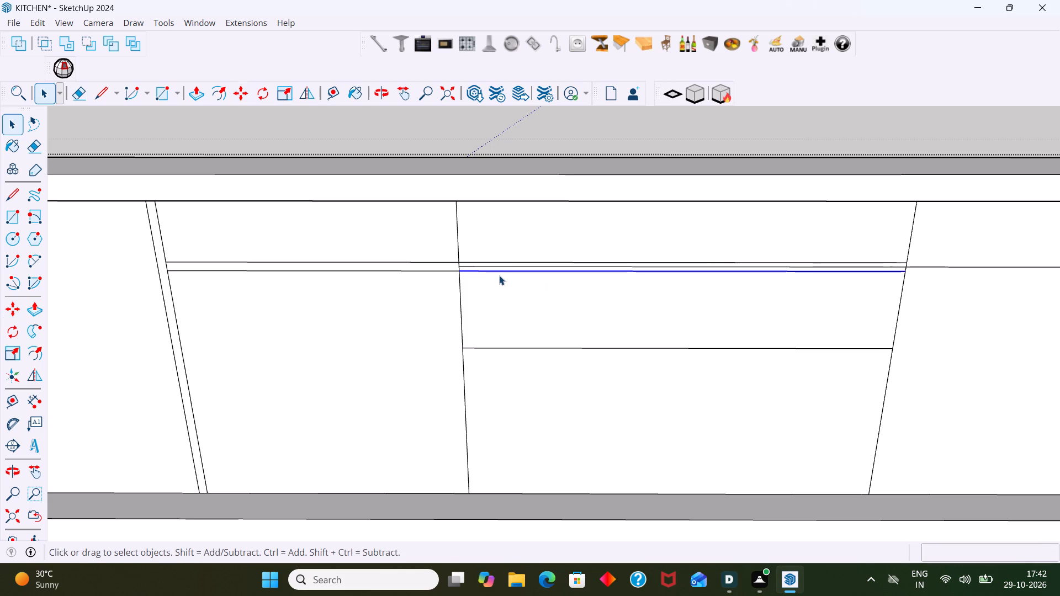
left_click(499, 267)
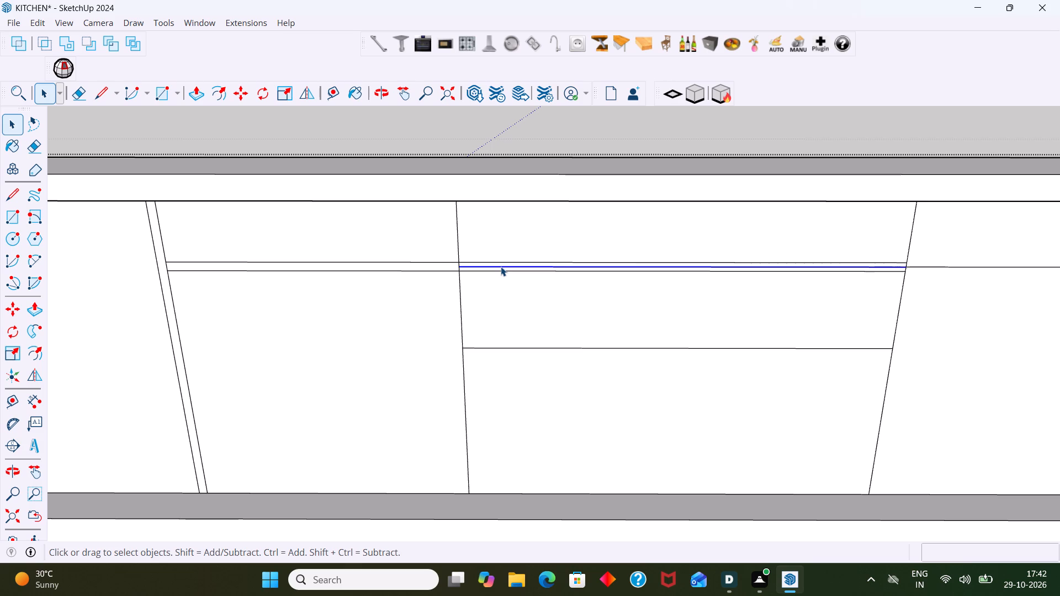
key("Delete")
Copy the full vertical line between the second cabinet and the wide drawer cabinet 9 mm along the red axis, toward the drawer cabinet.
scroll(455, 273, "up", 2)
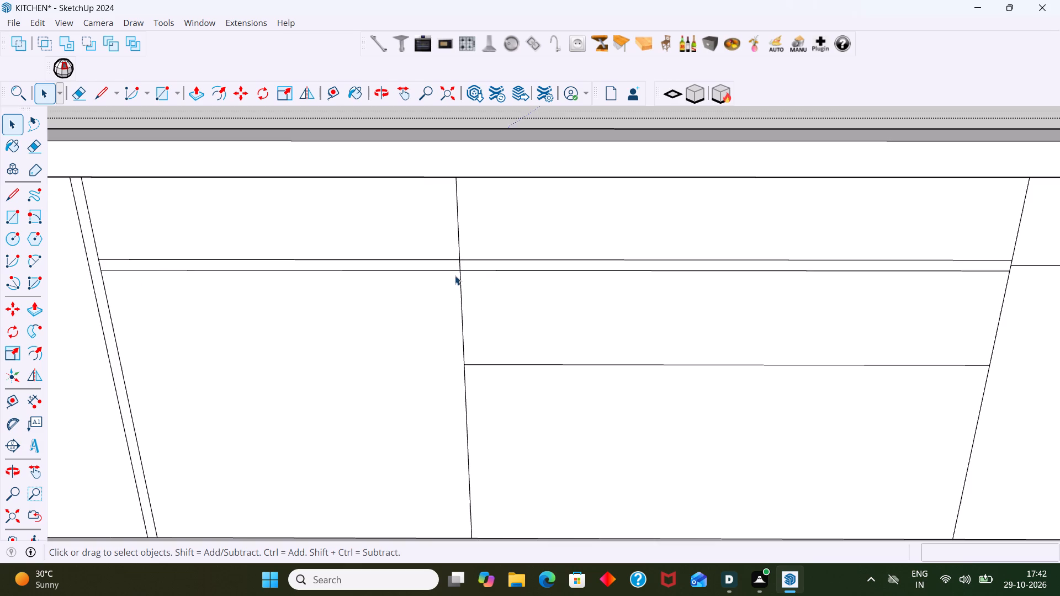
scroll(455, 278, "down", 3)
left_click(459, 288)
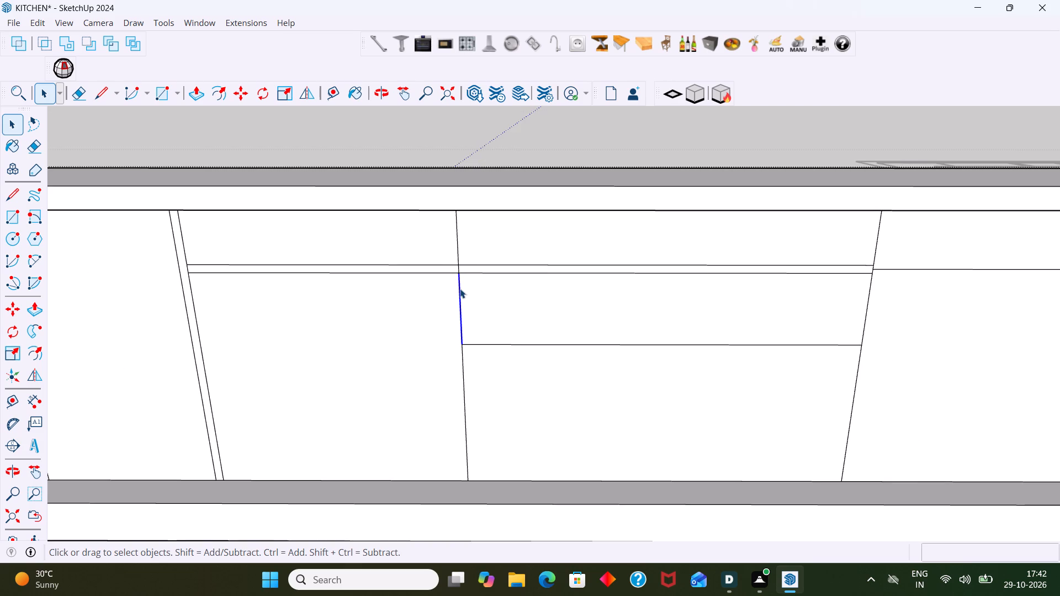
left_click(459, 269, "shift")
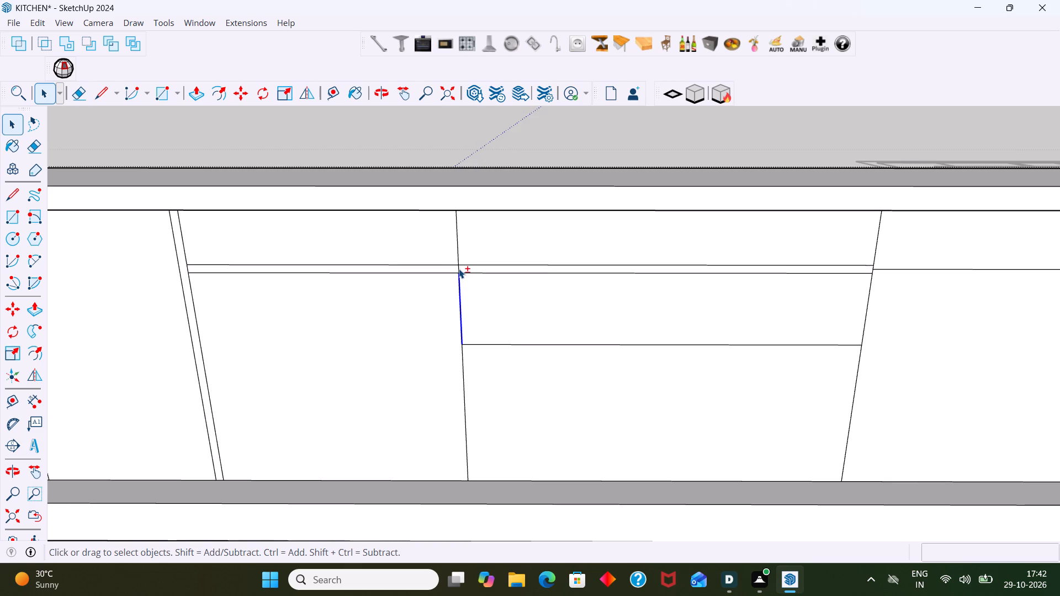
left_click(458, 257, "shift")
left_click(462, 378, "shift")
scroll(462, 379, "down", 5, "shift")
middle_click_drag(450, 376, 317, 369, "shift")
scroll(343, 371, "up", 1)
key("m")
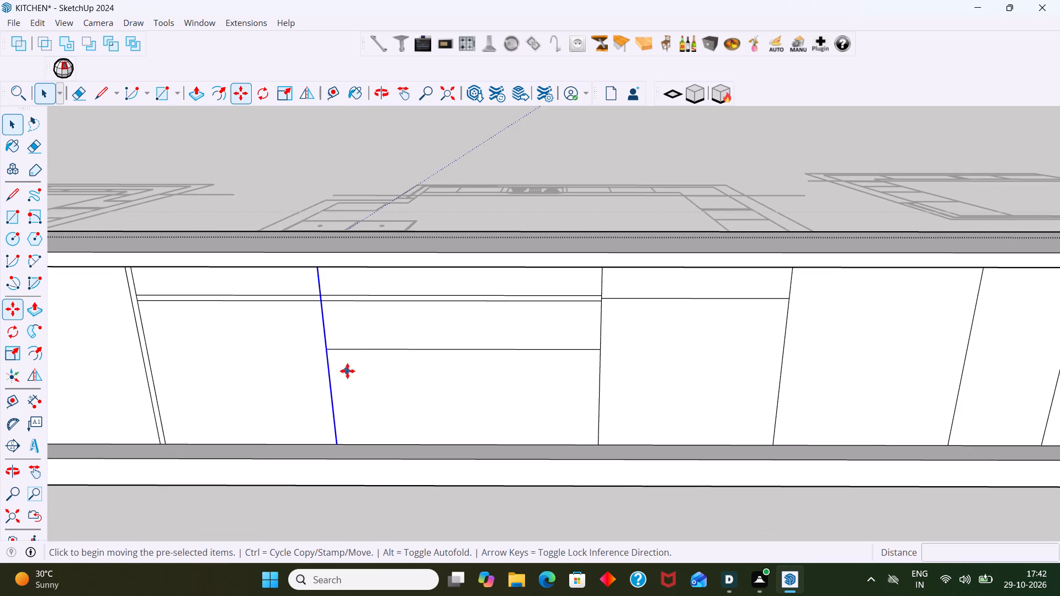
left_click(332, 395)
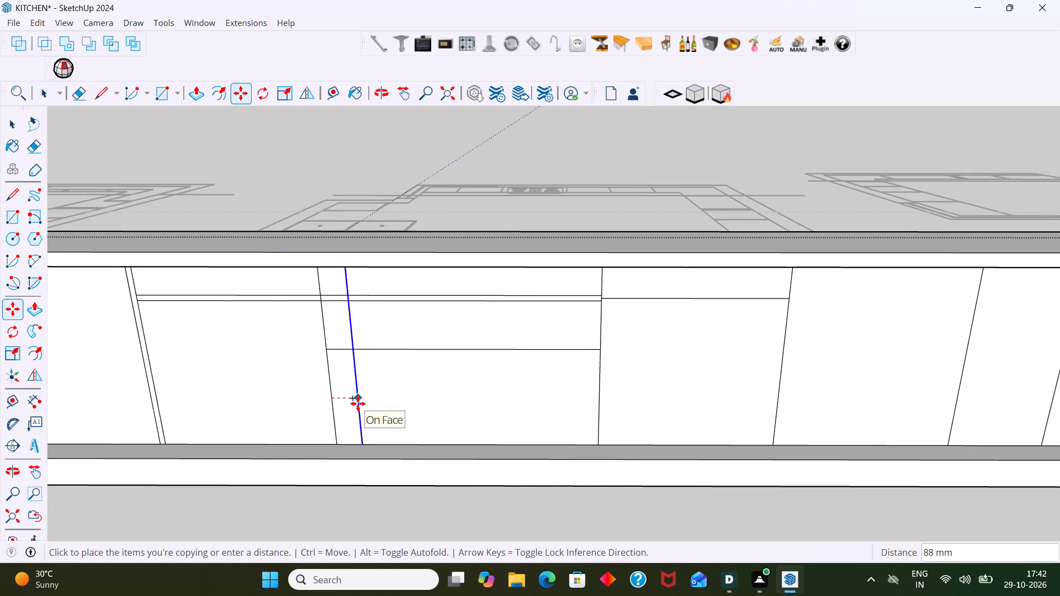
key("Right")
key("9")
key("Return")
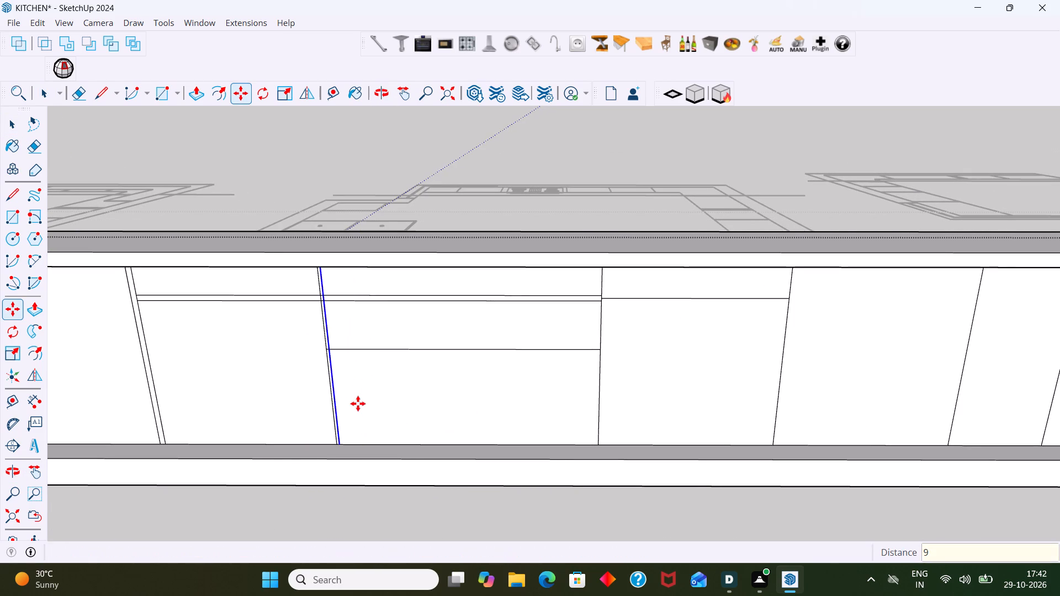
Copy the new vertical line 18 mm back along the red axis, toward the second cabinet.
scroll(337, 408, "up", 7)
left_click(336, 411)
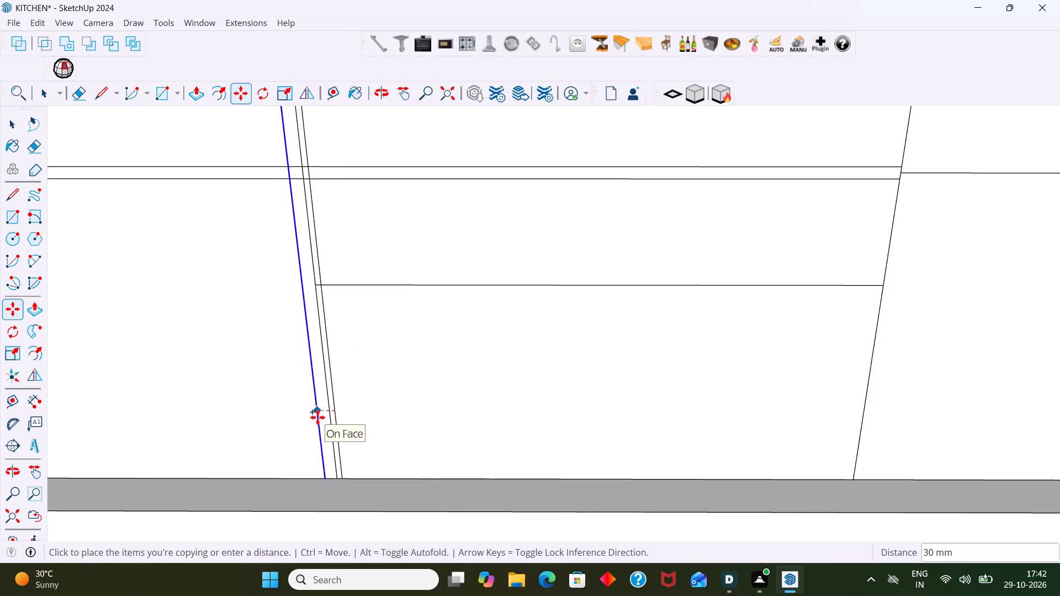
key("Right")
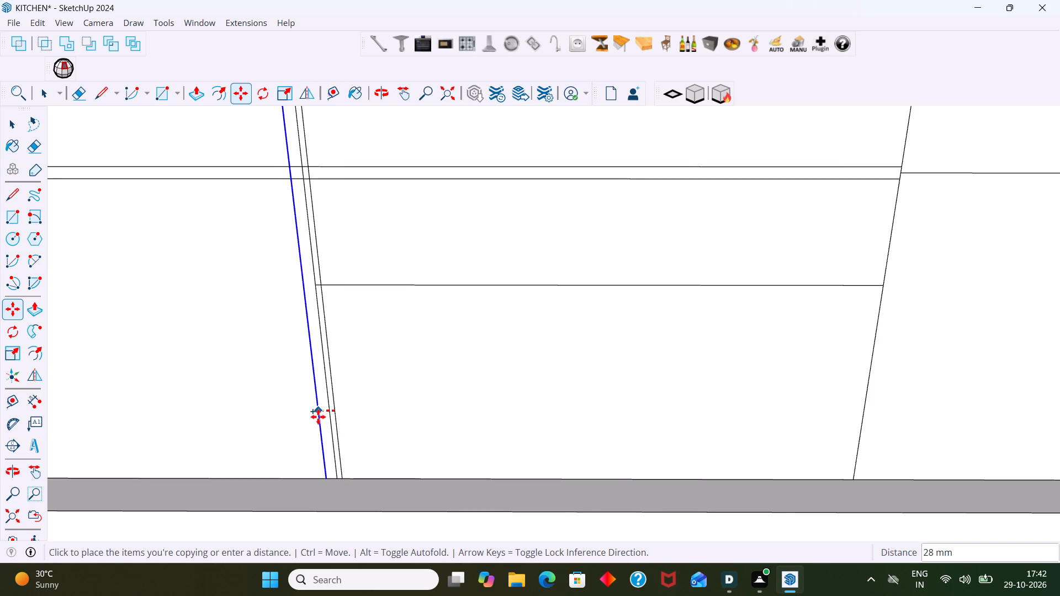
type("18")
key("Return")
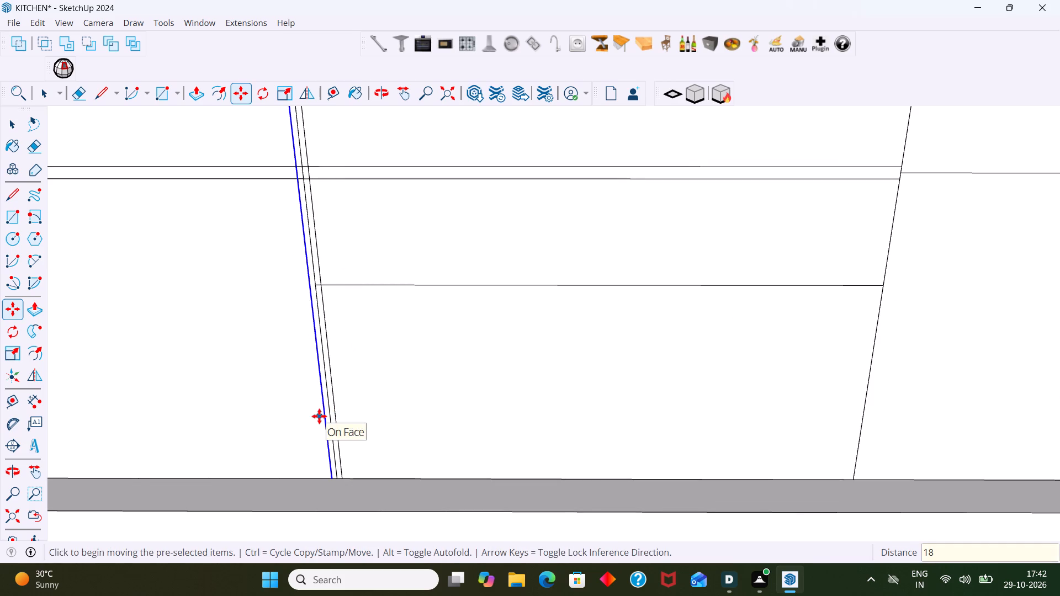
Delete the original vertical line below the horizontal strip and the short division-line stub between the two copies.
key("space")
left_click(328, 410)
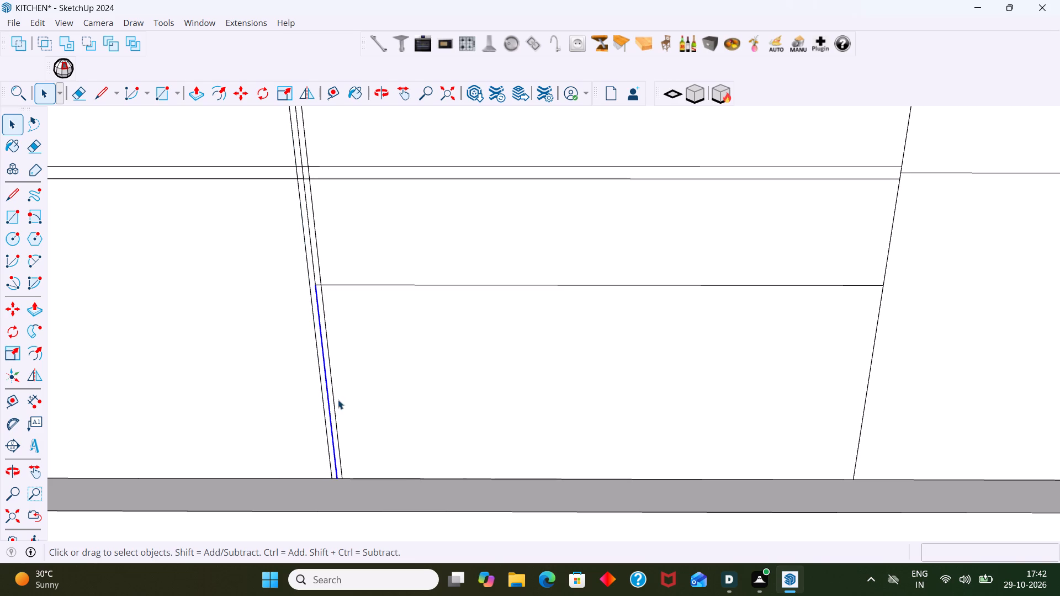
key("Delete")
left_click(312, 278)
key("Delete")
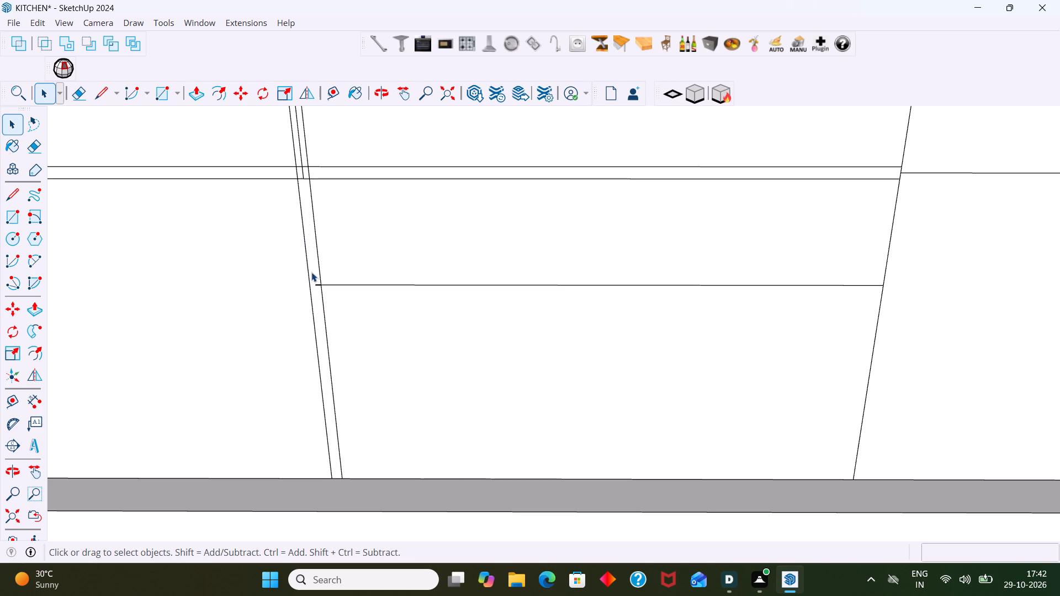
left_click(314, 283)
left_click(316, 284)
key("Delete")
Erase the original vertical line's upper remainder and the segments crossing the junction of the vertical and horizontal strips.
scroll(315, 284, "down", 5)
middle_click_drag(324, 284, 336, 427, "shift")
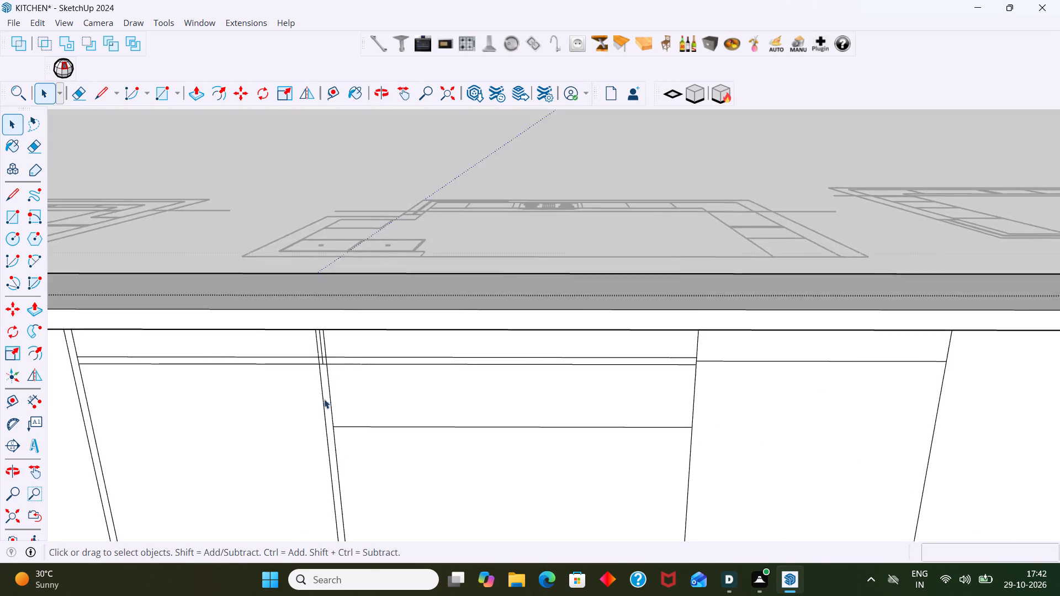
scroll(324, 389, "up", 9)
key("e")
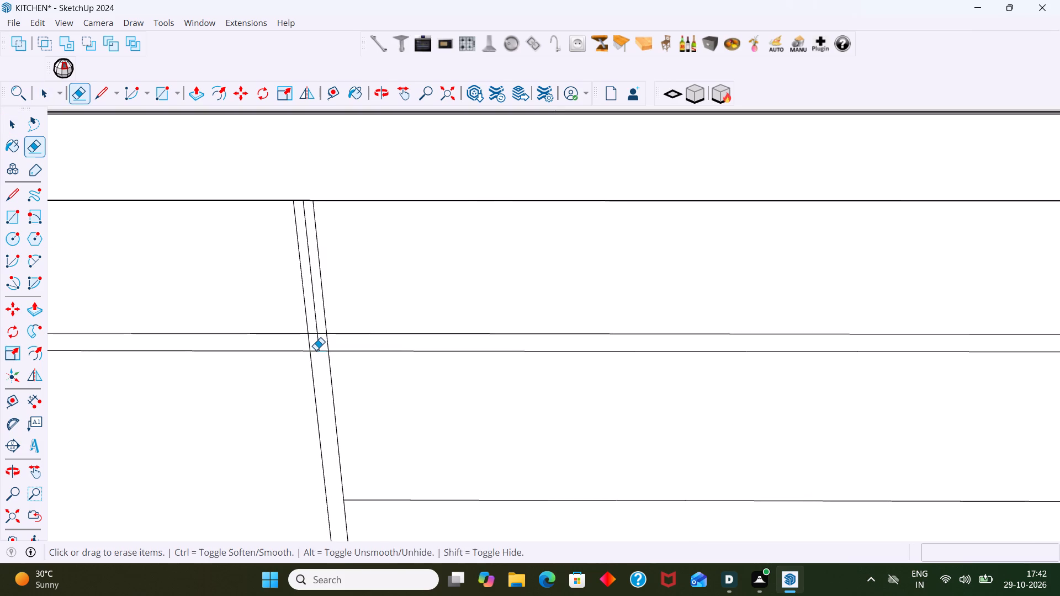
left_click(317, 336)
left_click(318, 333)
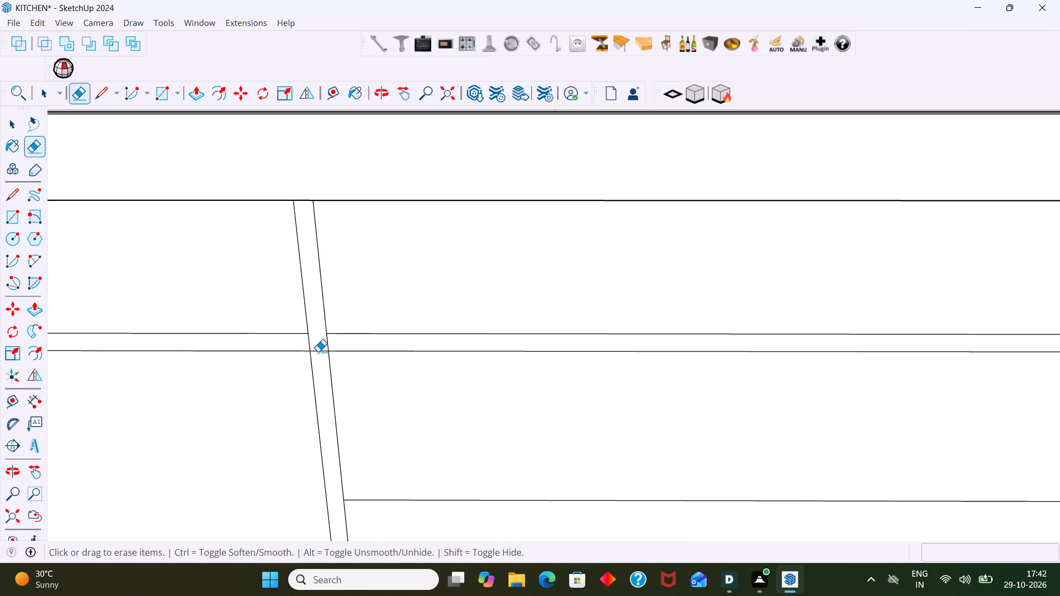
left_click(318, 352)
left_click(310, 345)
left_click(327, 344)
Erase the short vertical segment closing the second cabinet's horizontal strip where it meets the strip beside the first cabinet.
scroll(328, 344, "down", 8)
middle_click_drag(319, 427, 436, 403, "shift")
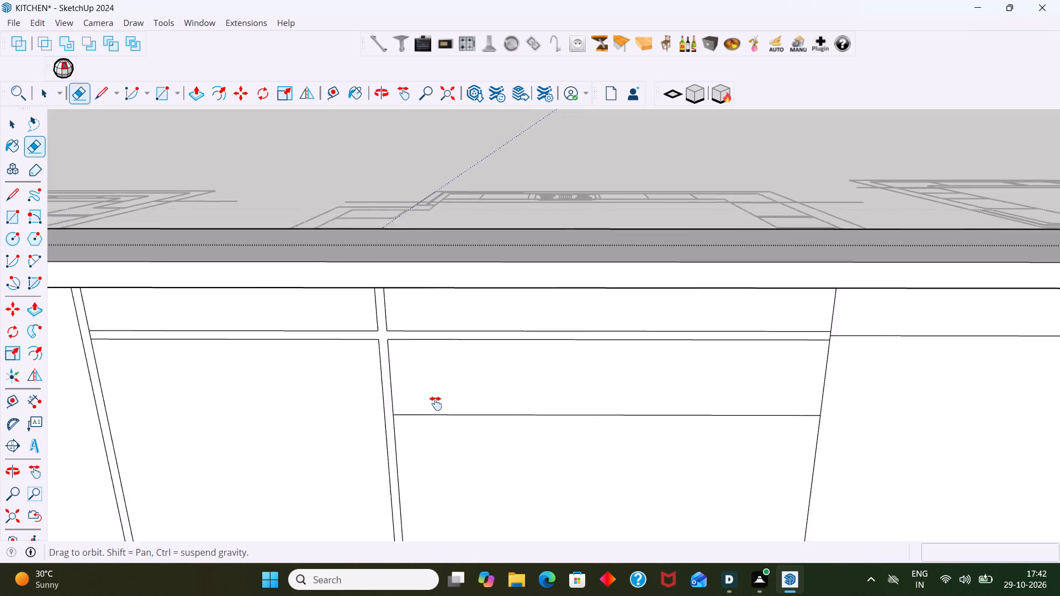
middle_click_drag(436, 403, 513, 392, "shift")
scroll(214, 313, "up", 4)
left_click(226, 314)
scroll(225, 316, "down", 6)
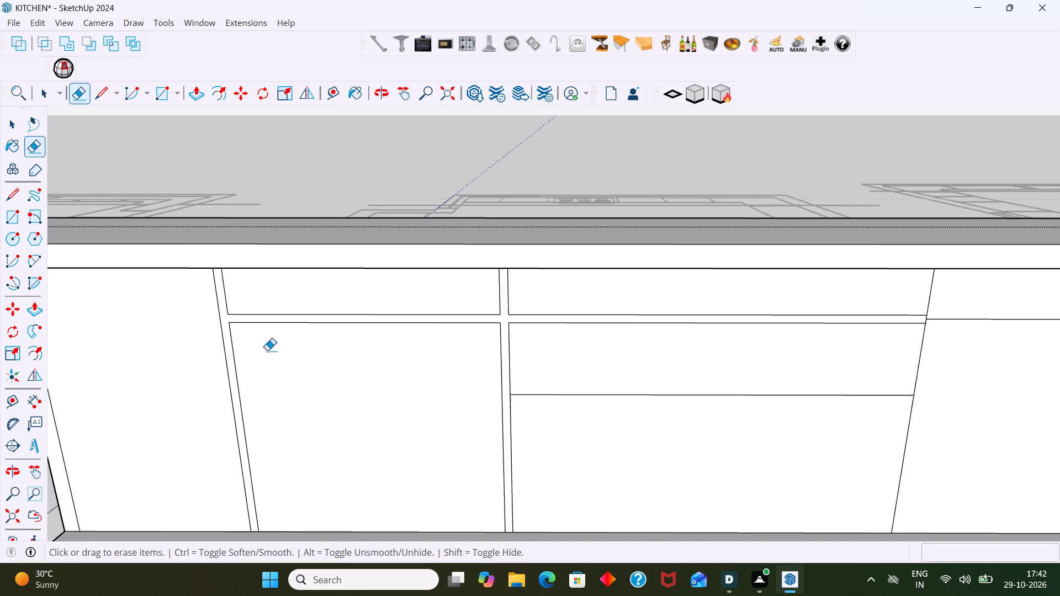
Copy the lower horizontal division line of the wide drawer cabinet 9 mm upward.
scroll(267, 350, "down", 4)
middle_click_drag(330, 384, 189, 366, "shift")
scroll(279, 384, "up", 2)
scroll(277, 382, "down", 4)
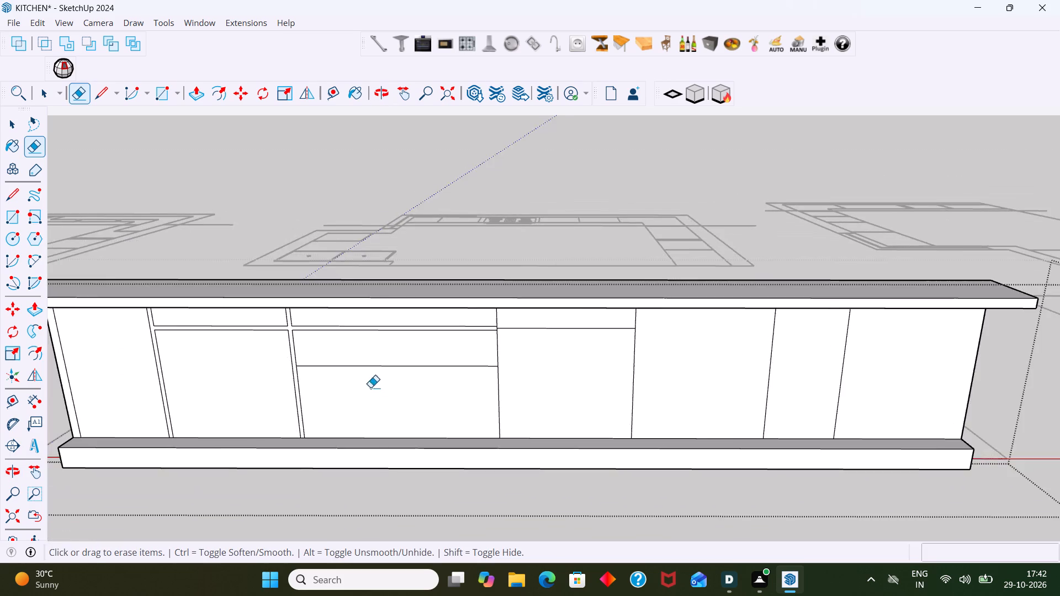
scroll(370, 387, "down", 3)
scroll(611, 379, "down", 2)
middle_click_drag(766, 389, 719, 379)
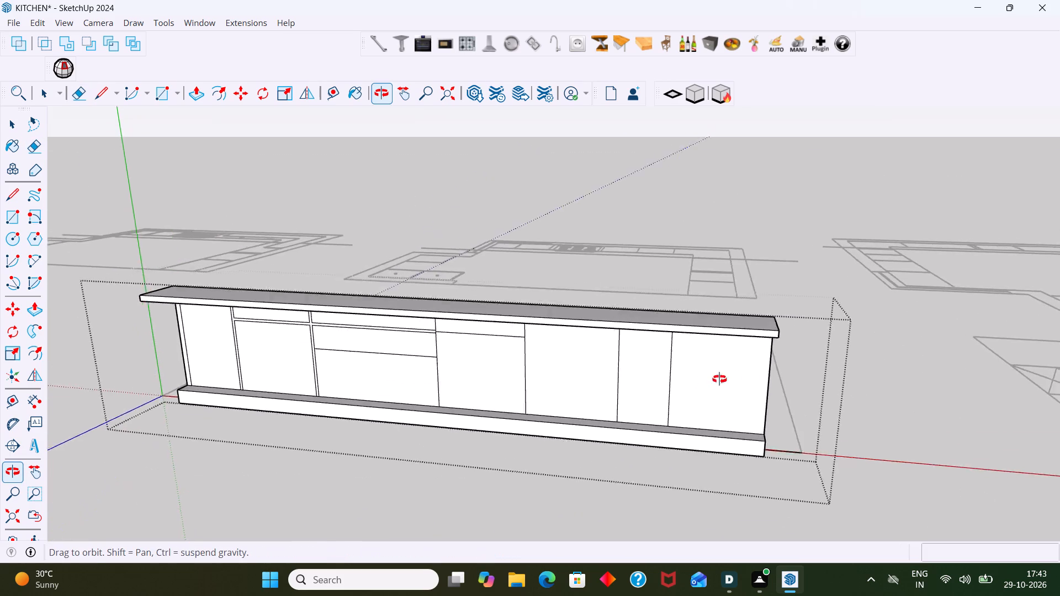
middle_click_drag(719, 379, 757, 375)
scroll(342, 367, "up", 10)
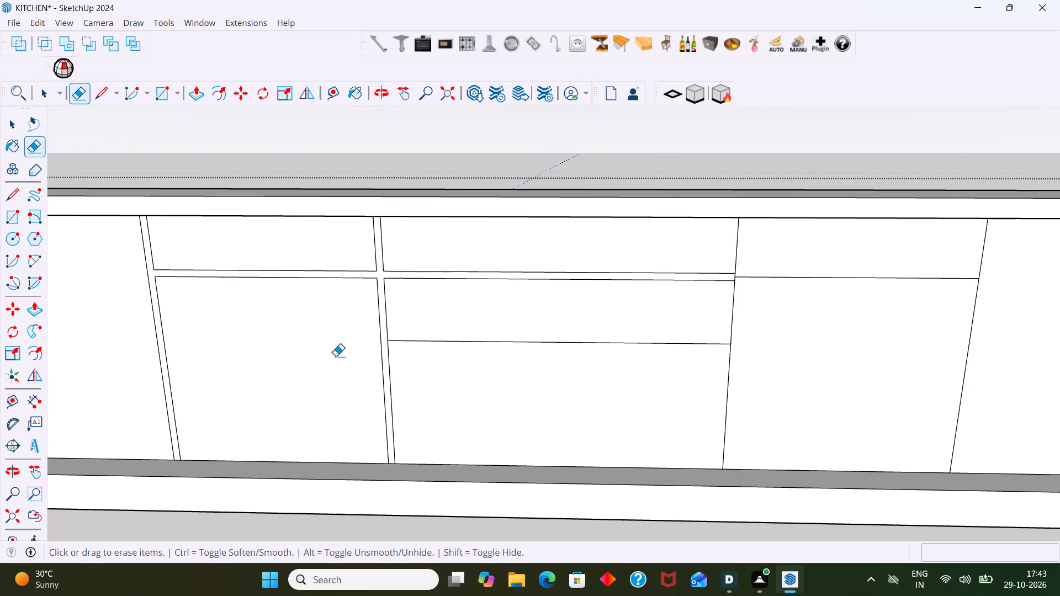
scroll(336, 356, "up", 1)
scroll(336, 354, "down", 9)
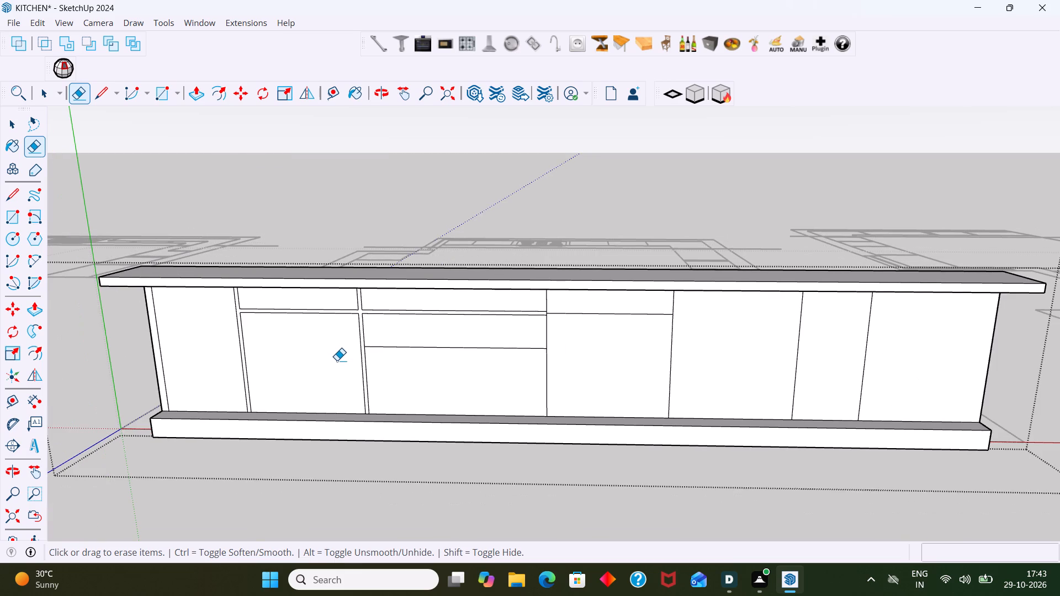
key("space")
scroll(402, 355, "up", 4)
left_click(407, 345)
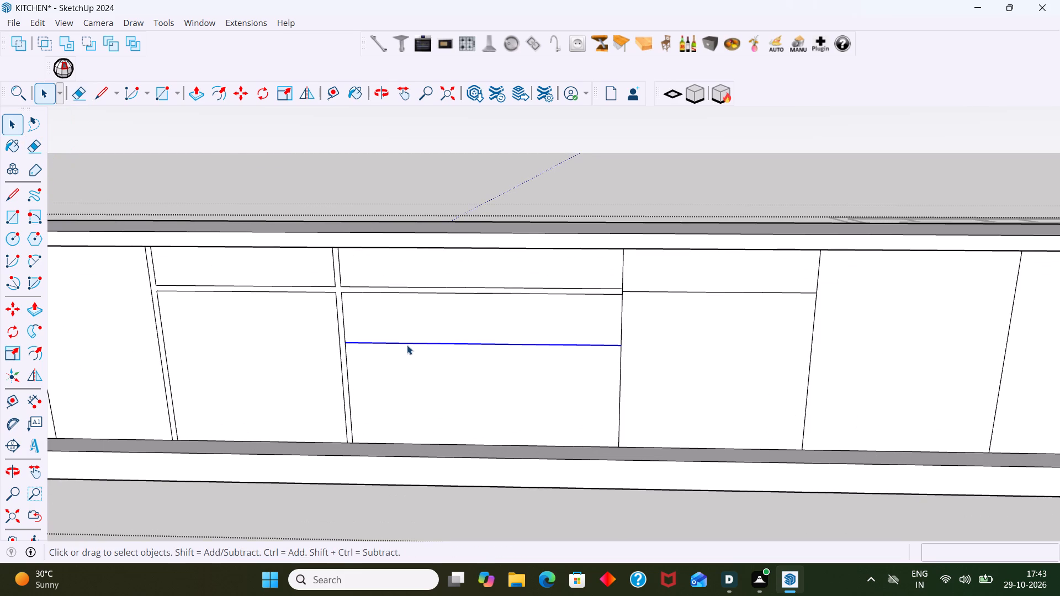
key("m")
left_click(407, 345)
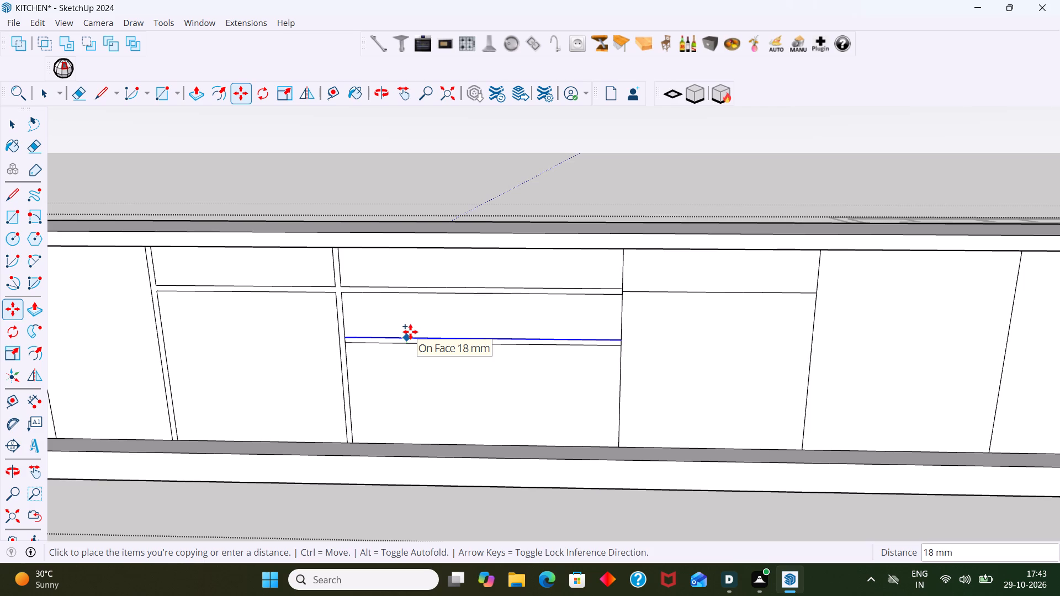
key("9")
key("Return")
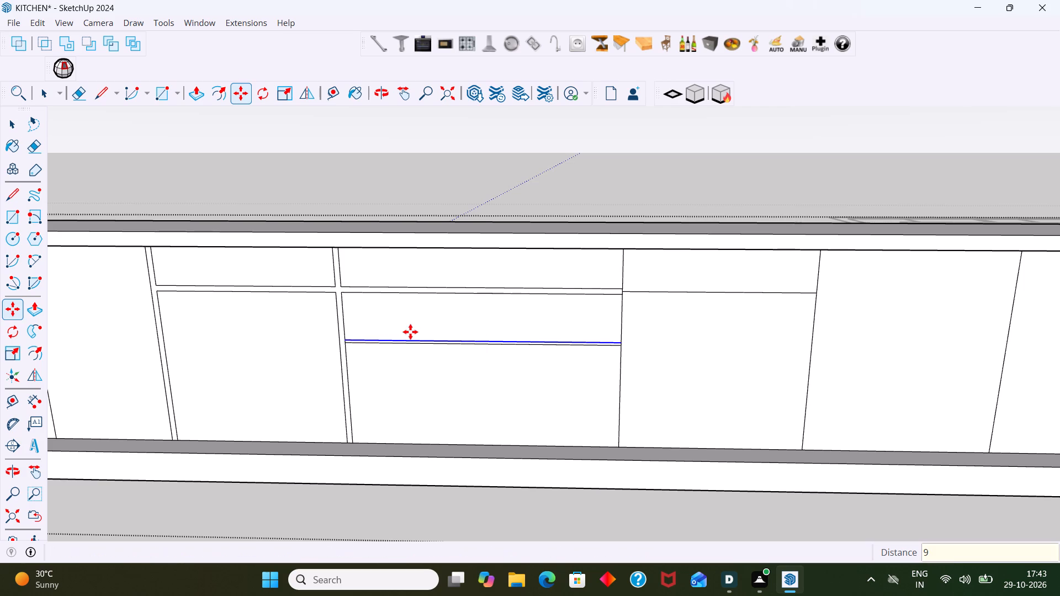
Copy the raised line of the wide drawer cabinet's lower division 18 mm downward and delete the original line between the two copies.
scroll(436, 322, "up", 7)
left_click(443, 353)
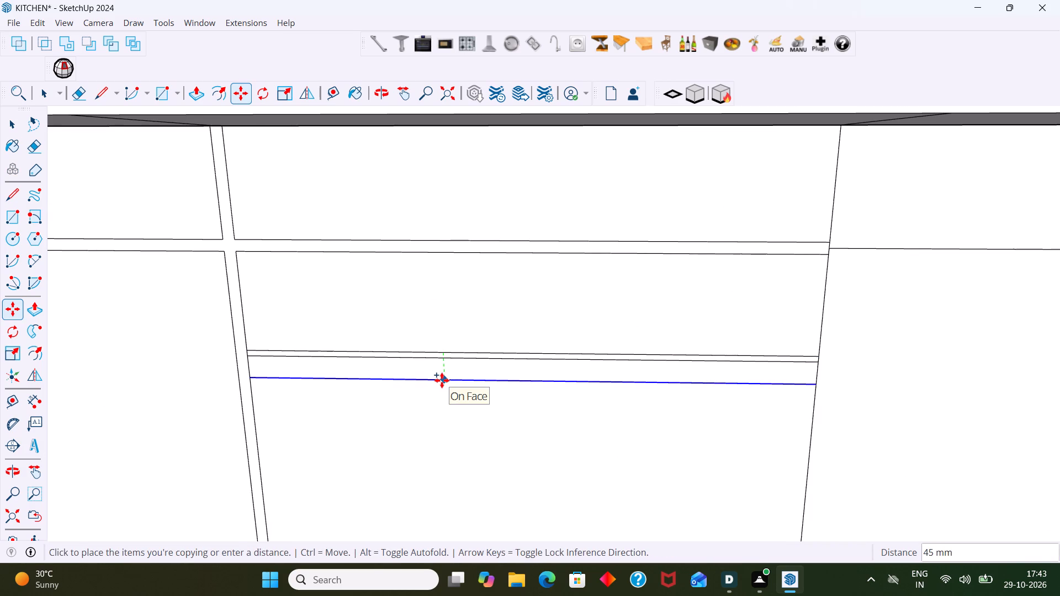
type("18")
key("Return")
key("space")
left_click(439, 358)
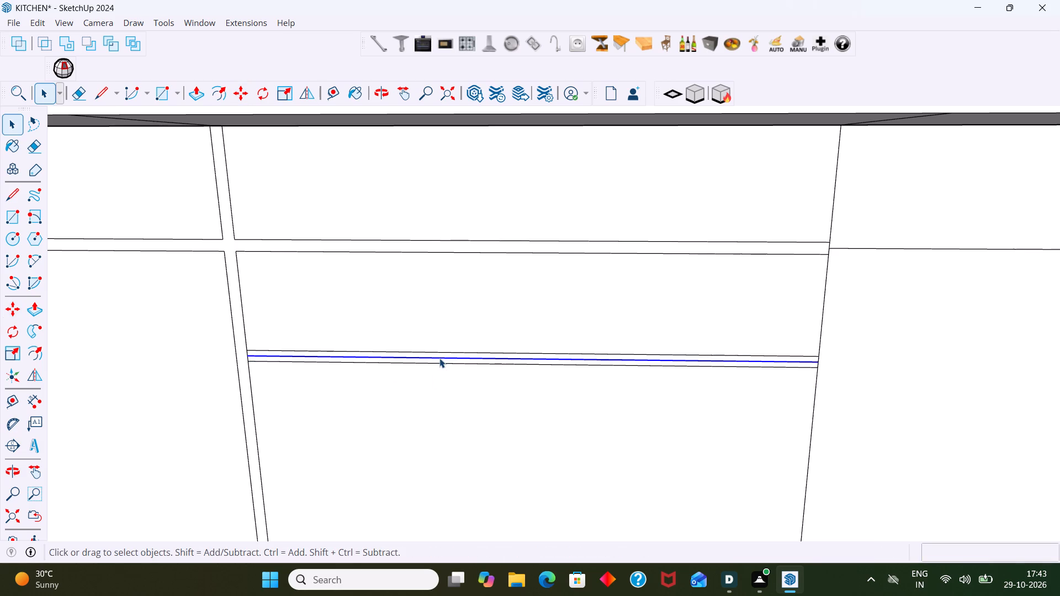
key("Delete")
key("Delete")
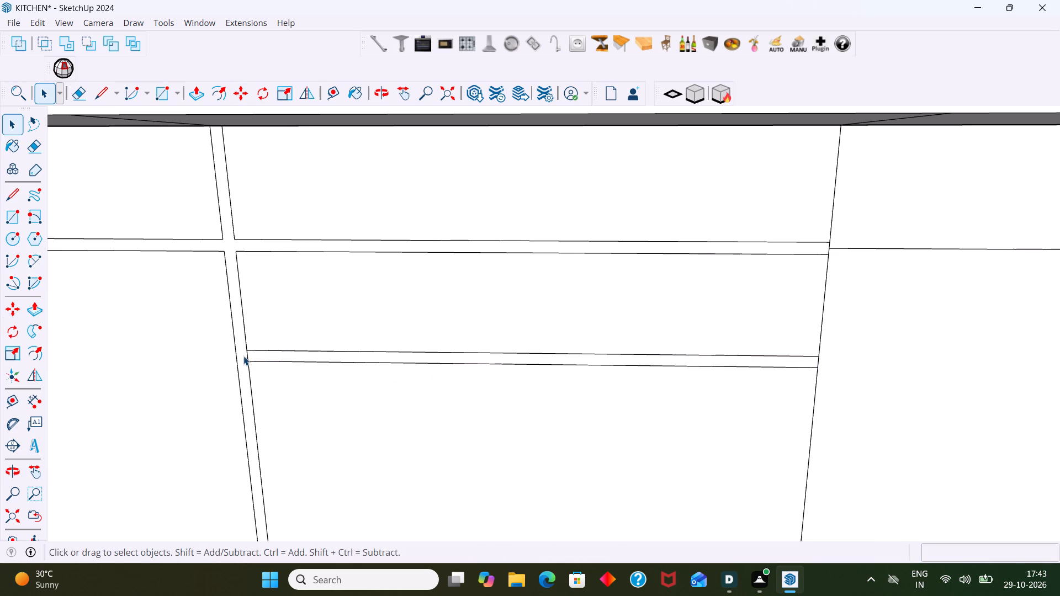
Erase the short vertical segment closing the lower drawer strip where it meets the vertical strip beside the second cabinet.
key("e")
scroll(248, 359, "up", 7)
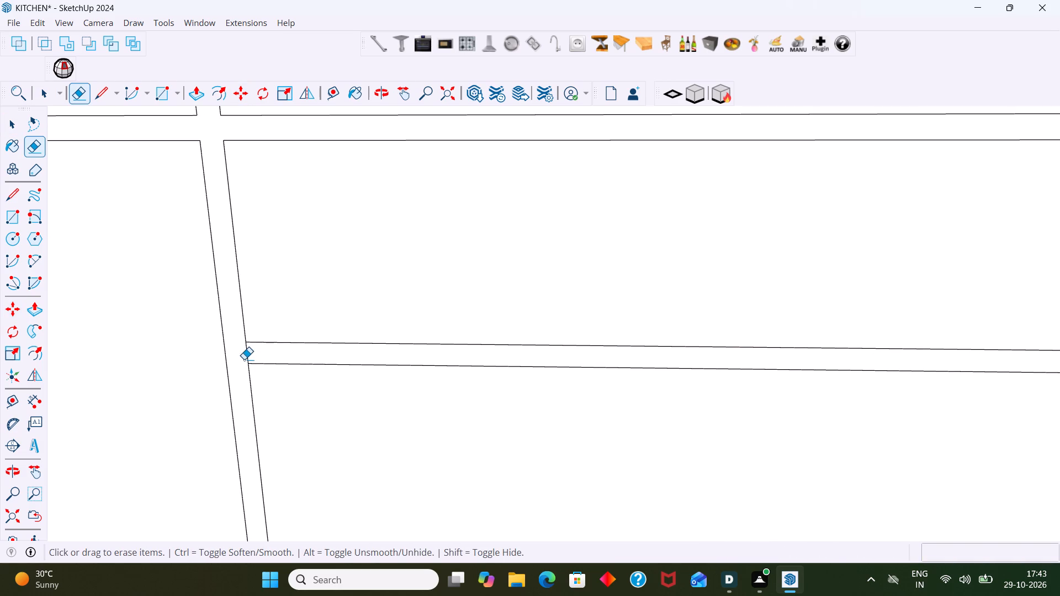
left_click(247, 357)
scroll(250, 356, "down", 11)
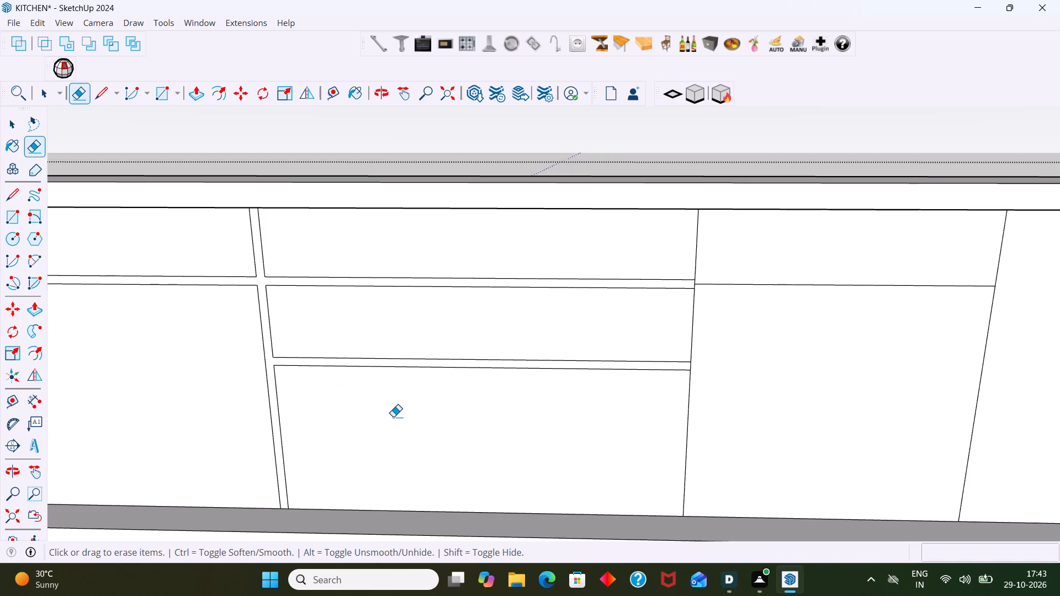
Copy the horizontal division line of the cabinet beyond the wide drawer cabinet 9 mm upward.
middle_click_drag(396, 416, 300, 409, "shift")
scroll(309, 404, "down", 9)
middle_click_drag(339, 424, 458, 391, "shift")
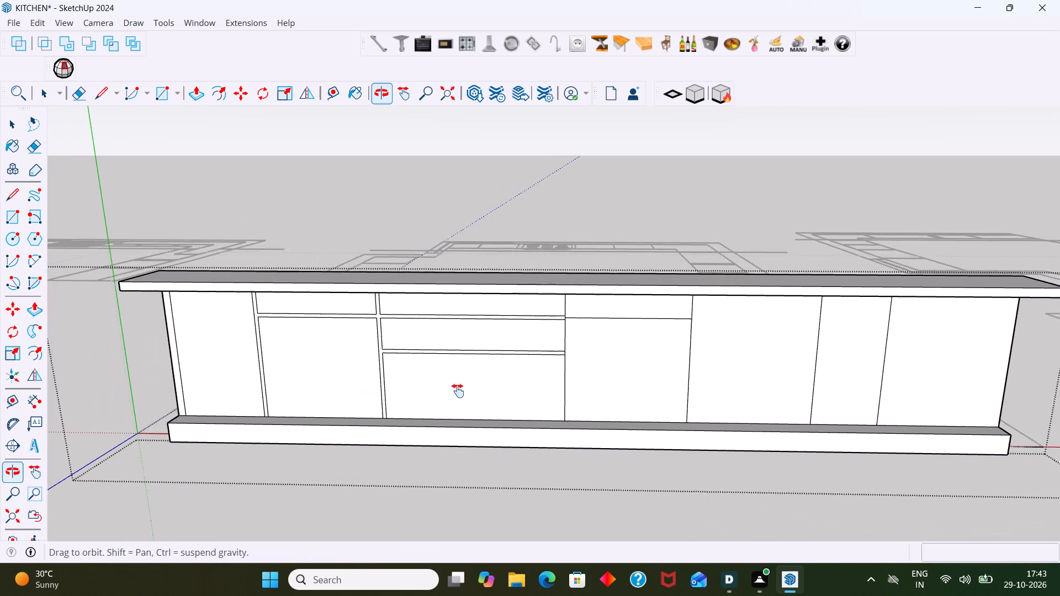
middle_click_drag(458, 391, 458, 391, "shift")
scroll(290, 407, "up", 9)
scroll(306, 411, "down", 7)
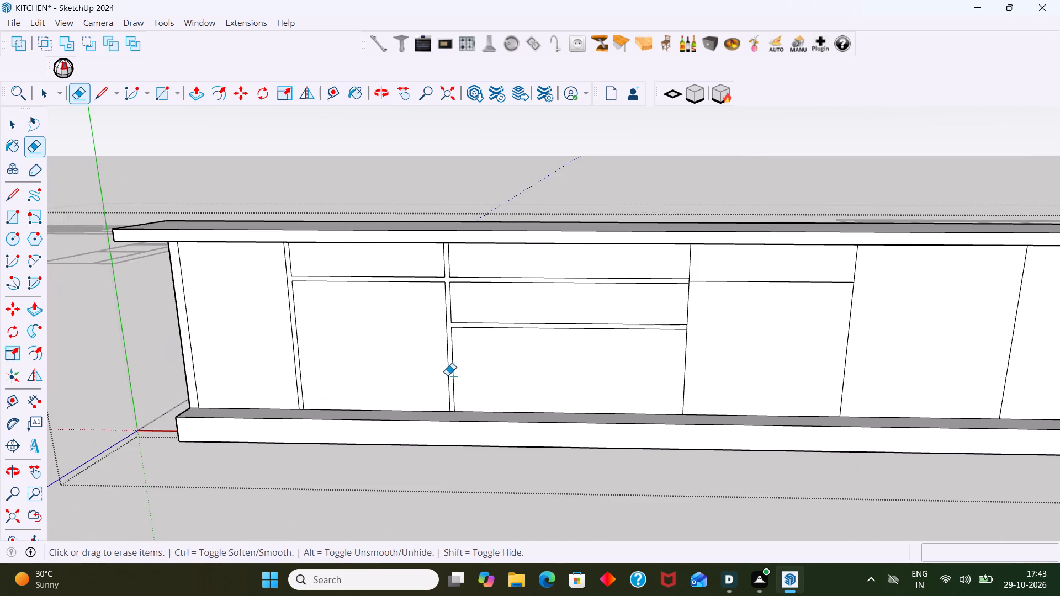
middle_click_drag(474, 375, 278, 392, "shift")
scroll(516, 316, "up", 4)
middle_click_drag(488, 318, 390, 339, "shift")
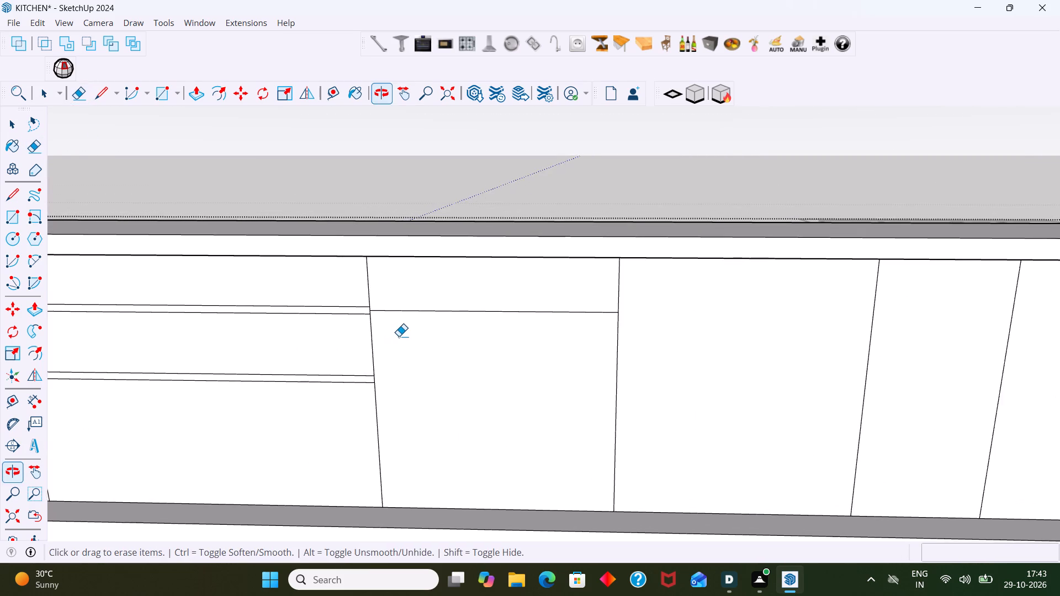
scroll(402, 334, "up", 3)
key("space")
left_click(426, 303)
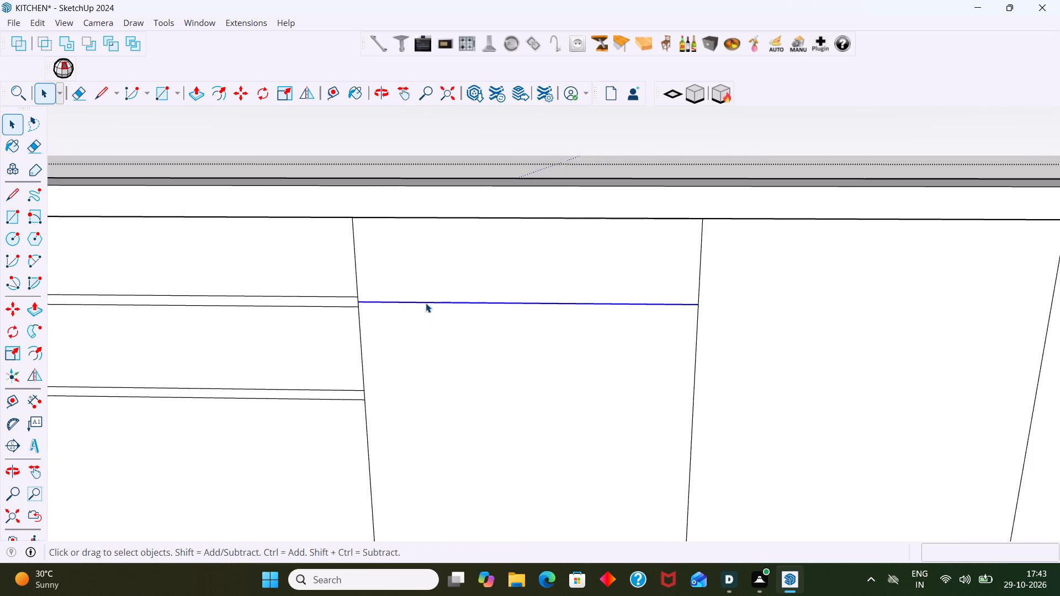
key("m")
left_click(426, 302)
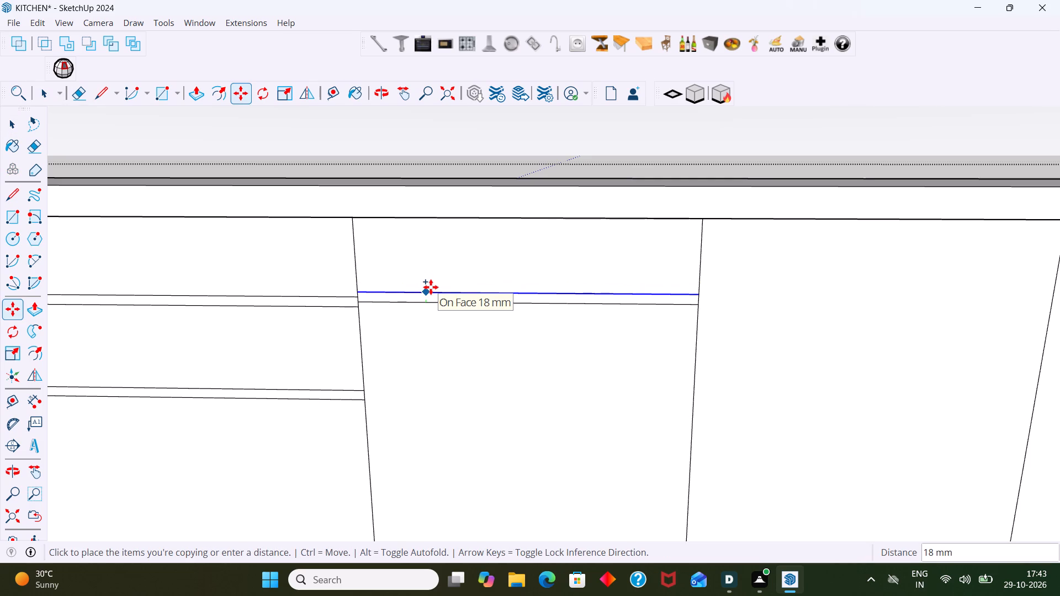
key("9")
key("Return")
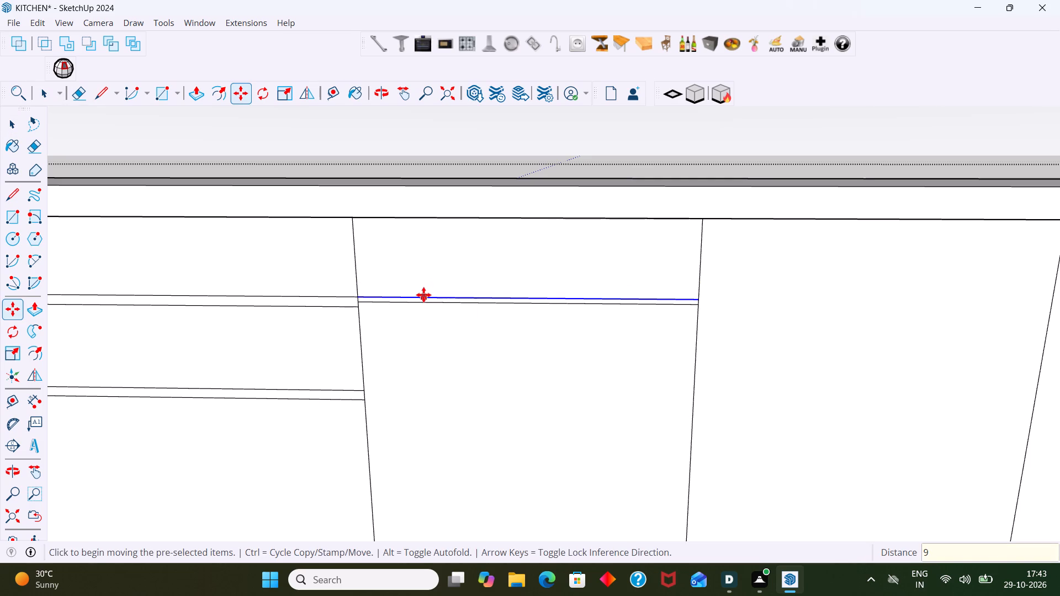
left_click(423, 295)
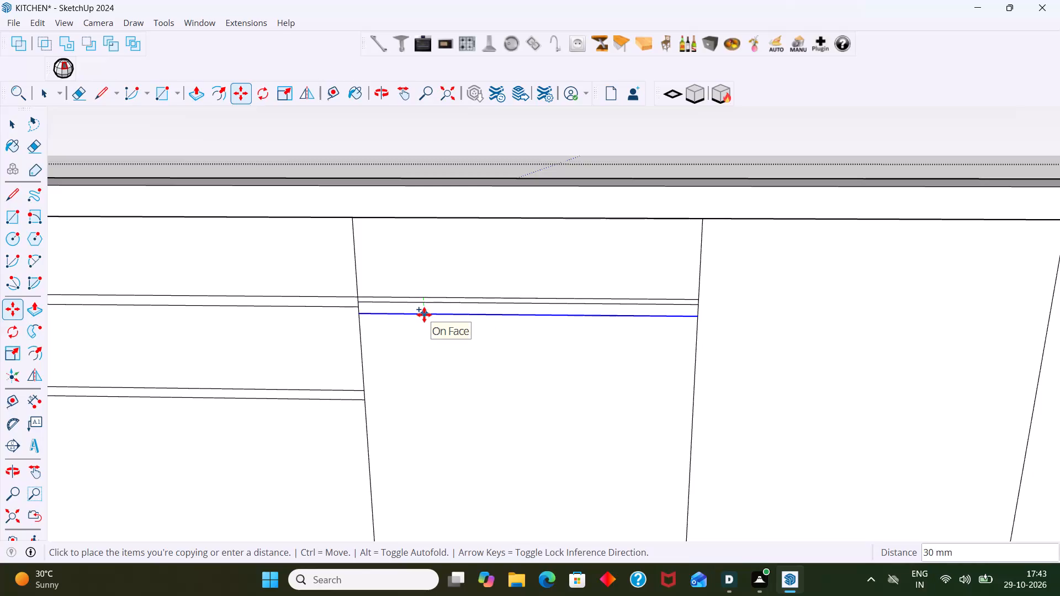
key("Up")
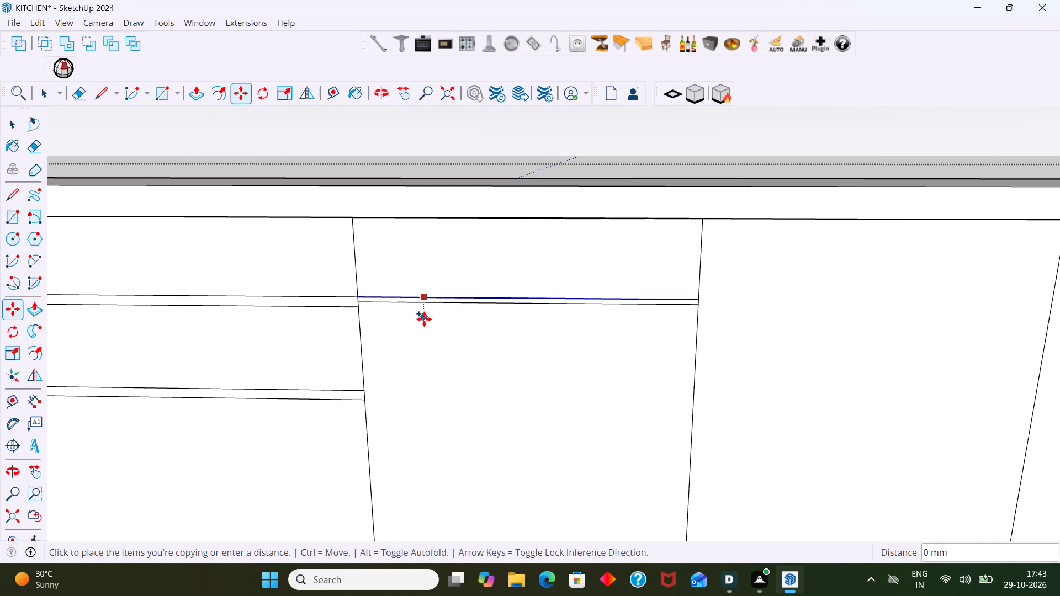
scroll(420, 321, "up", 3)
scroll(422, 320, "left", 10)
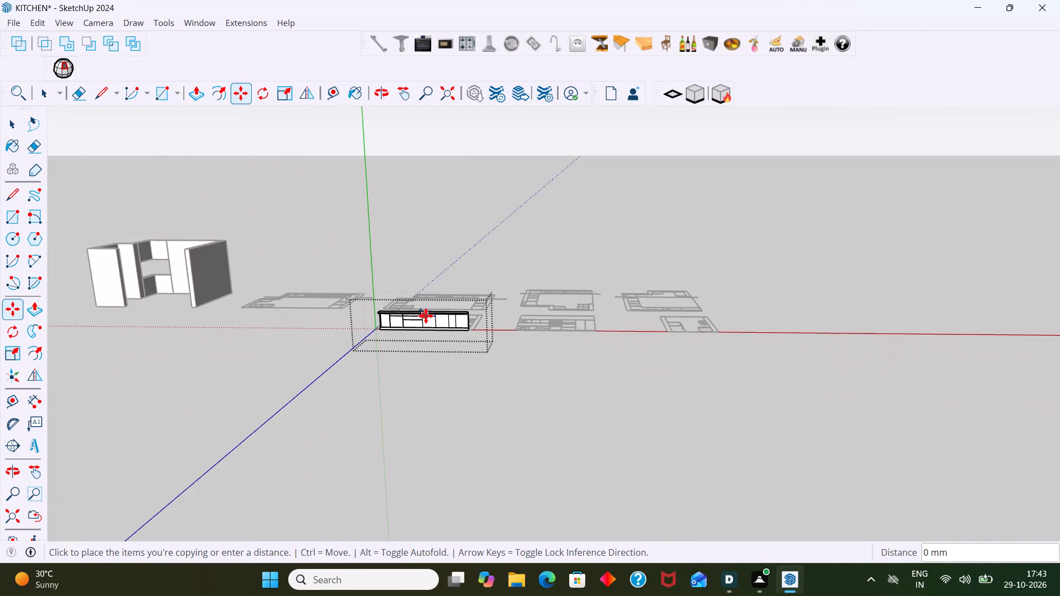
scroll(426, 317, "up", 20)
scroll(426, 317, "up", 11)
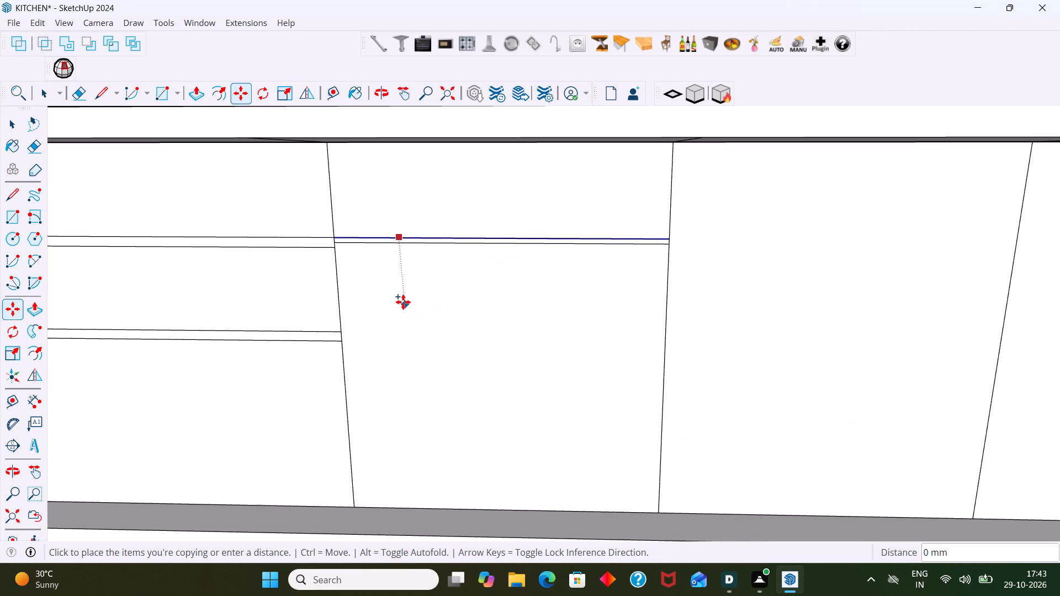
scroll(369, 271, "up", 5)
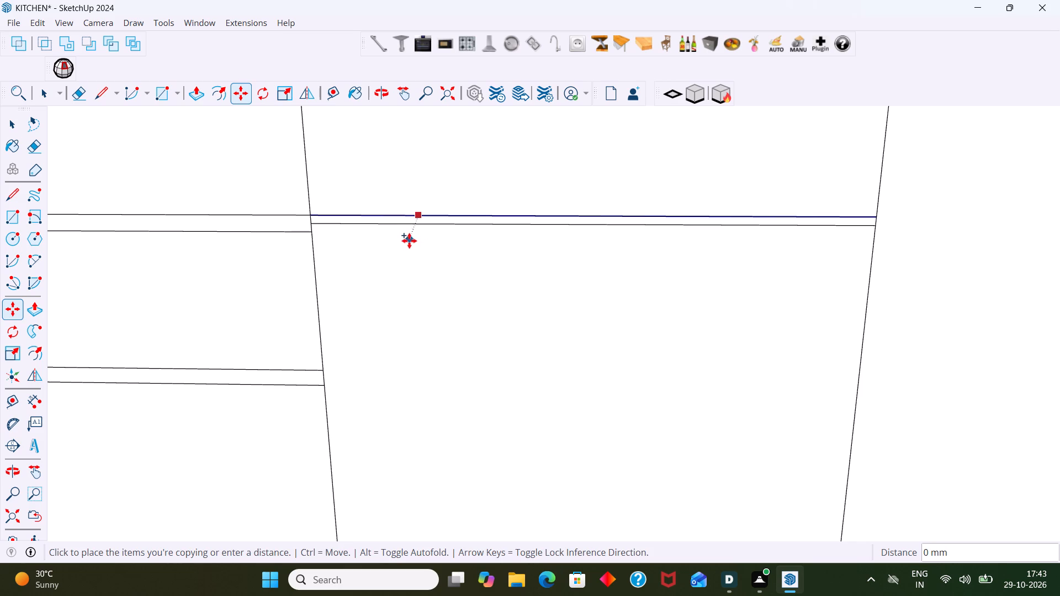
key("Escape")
Copy that raised line 18 mm downward and delete the original division line between the two copies.
left_click(426, 215)
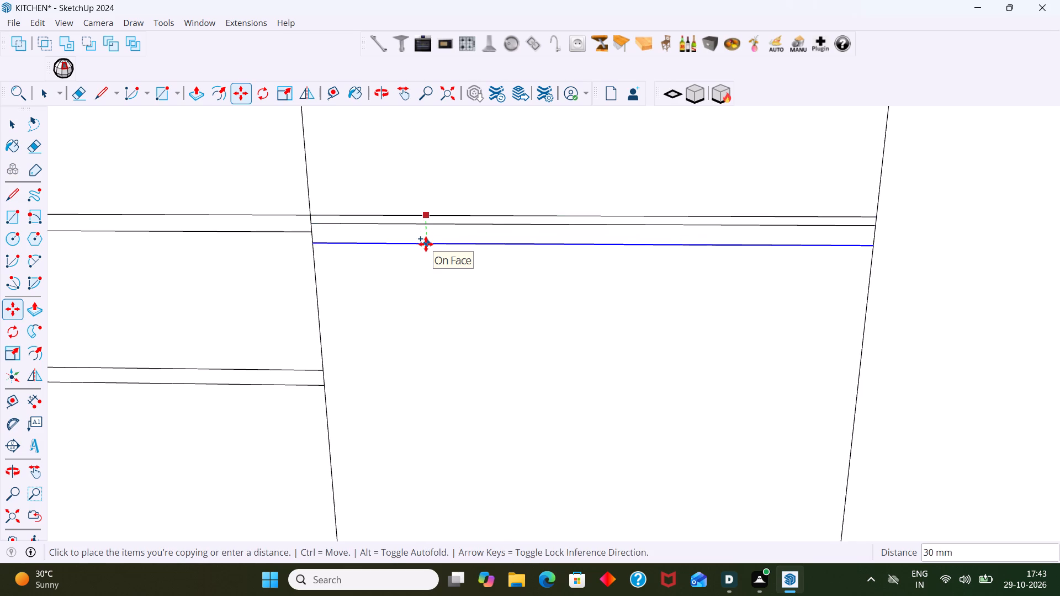
type("18")
key("Return")
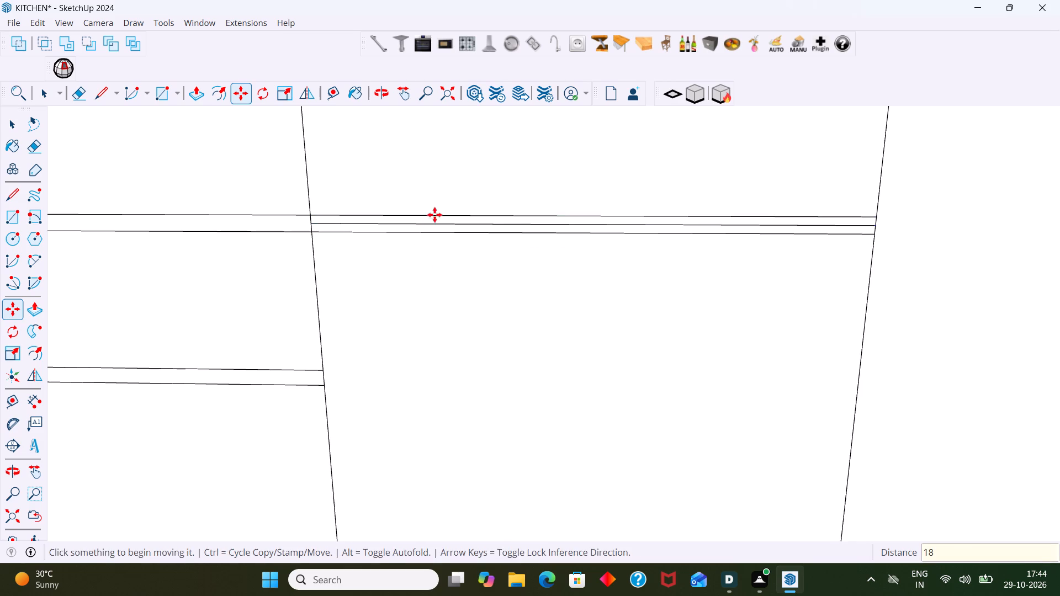
key("space")
left_click(441, 225)
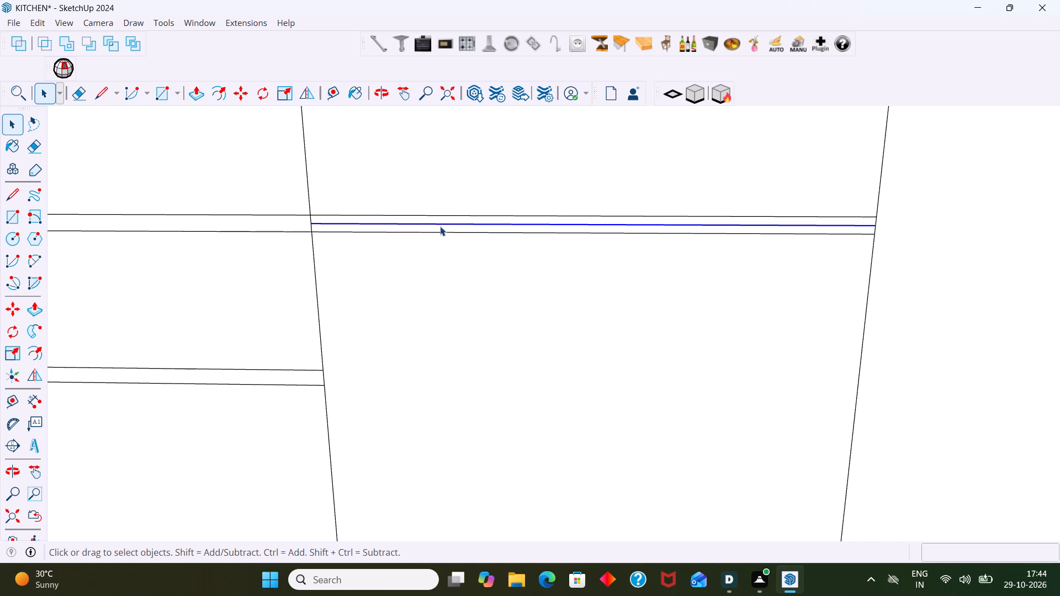
key("Delete")
Copy all segments of the vertical line between the wide drawer cabinet and the next cabinet 9 mm toward that next cabinet.
scroll(378, 232, "down", 12)
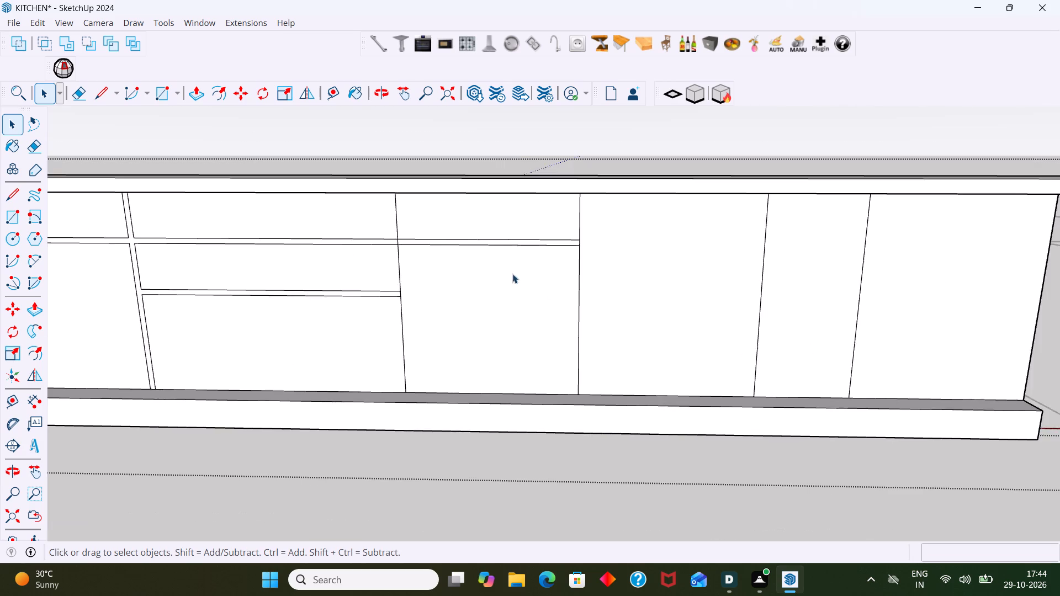
scroll(549, 286, "down", 2)
scroll(515, 297, "up", 3)
scroll(453, 297, "down", 4)
scroll(390, 290, "up", 4)
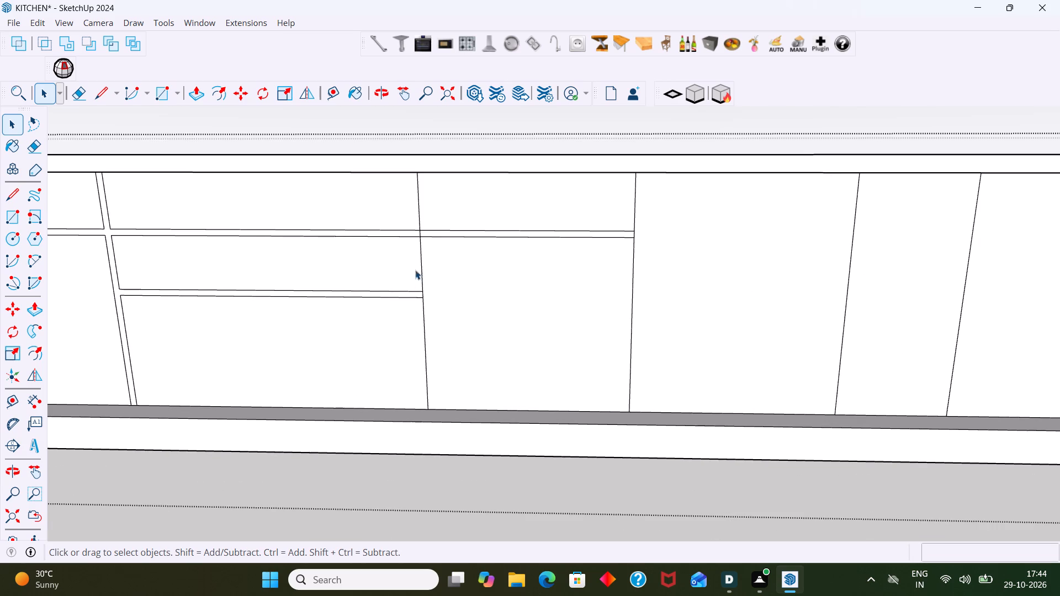
left_click(422, 262)
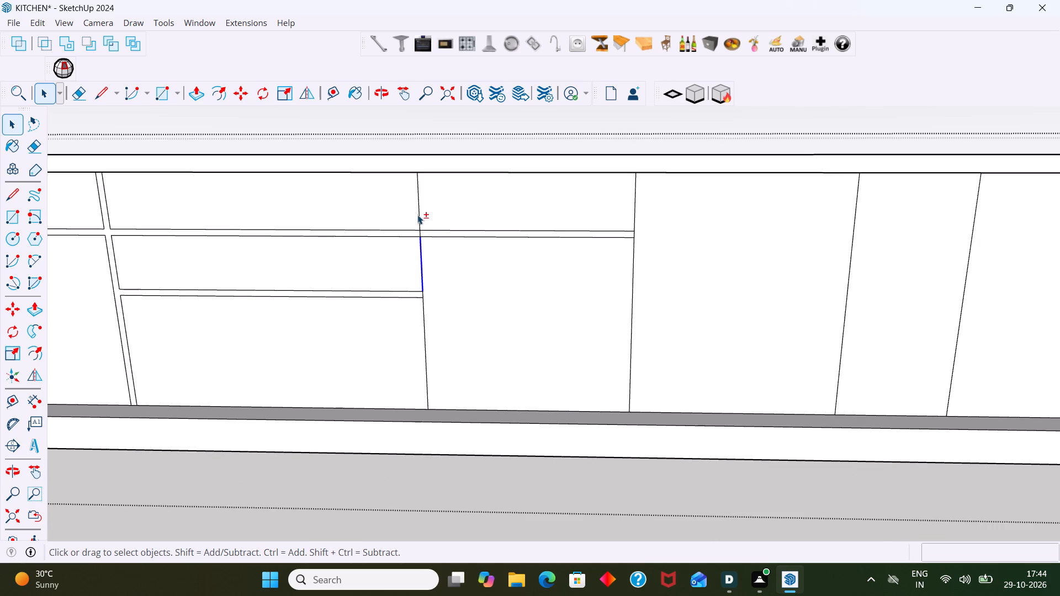
left_click(418, 213, "shift")
scroll(422, 239, "up", 8, "shift")
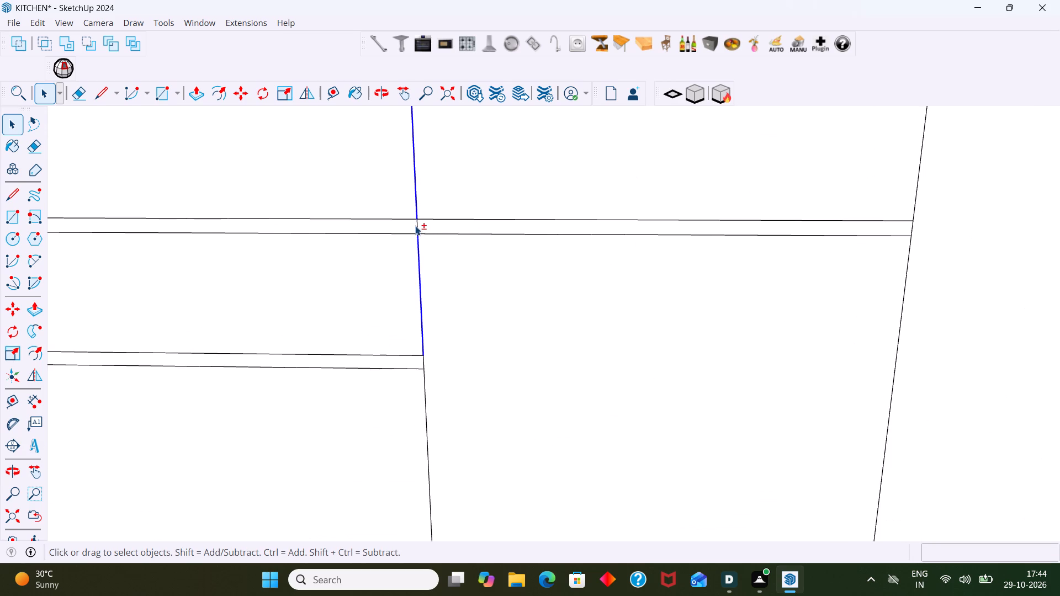
left_click(417, 225, "shift")
left_click(428, 440, "shift")
left_click(423, 361, "shift")
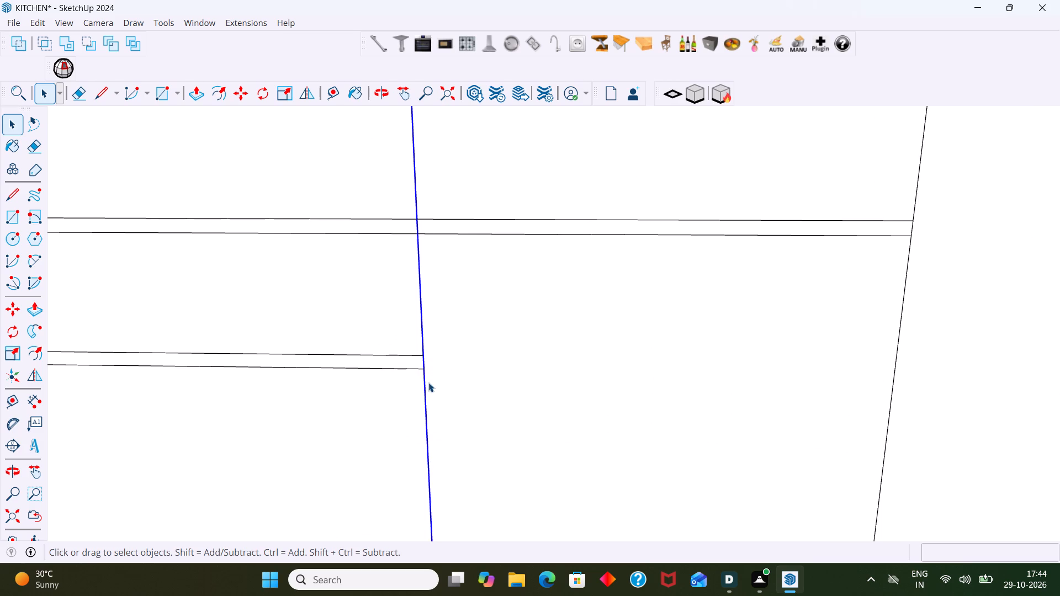
scroll(433, 434, "down", 5, "shift")
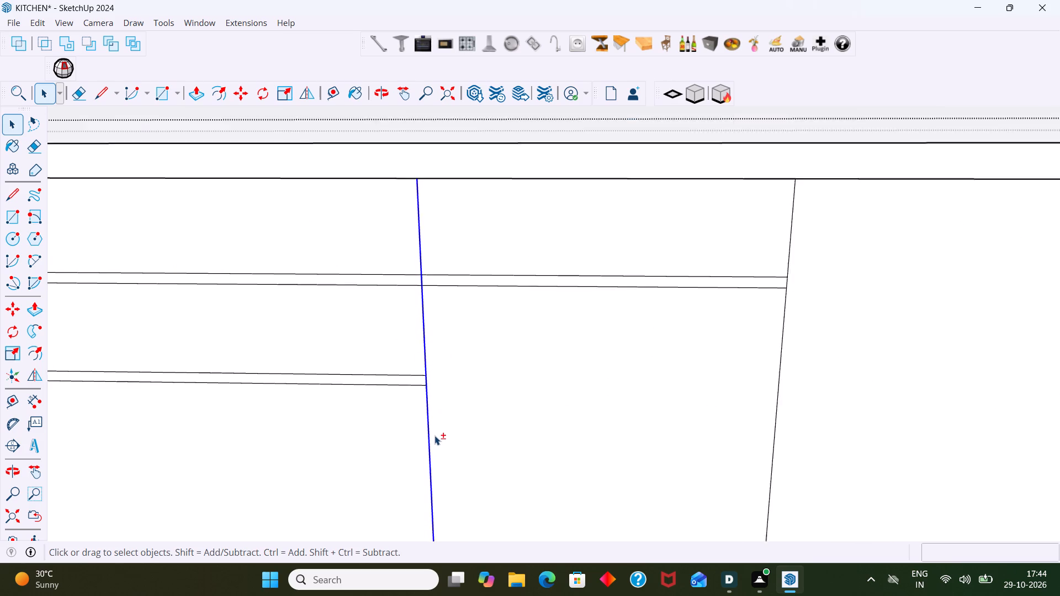
scroll(434, 435, "down", 3, "shift")
middle_click_drag(436, 443, 379, 348, "shift")
key("m")
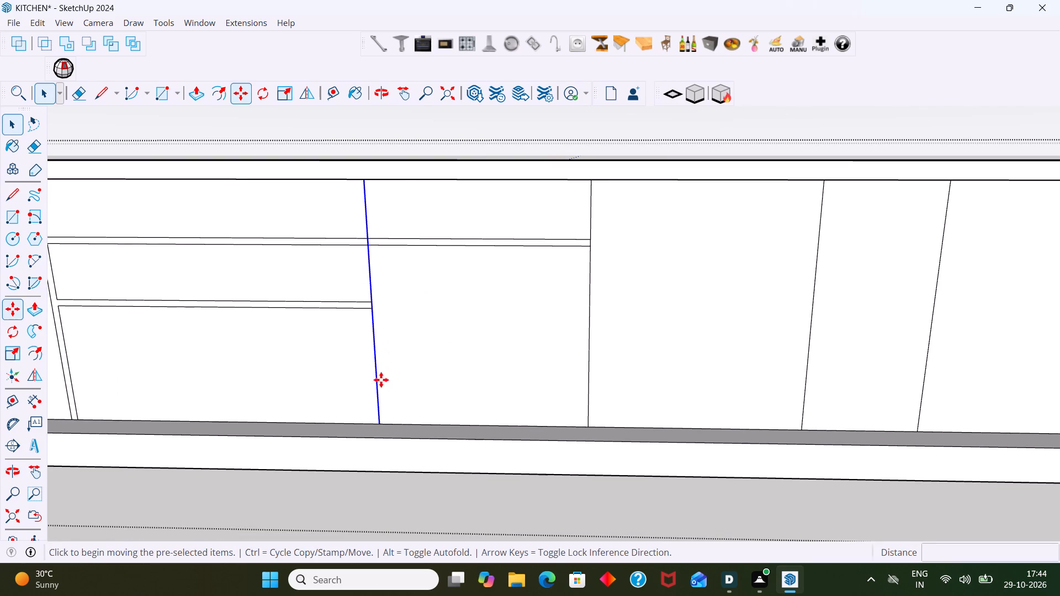
left_click(377, 391)
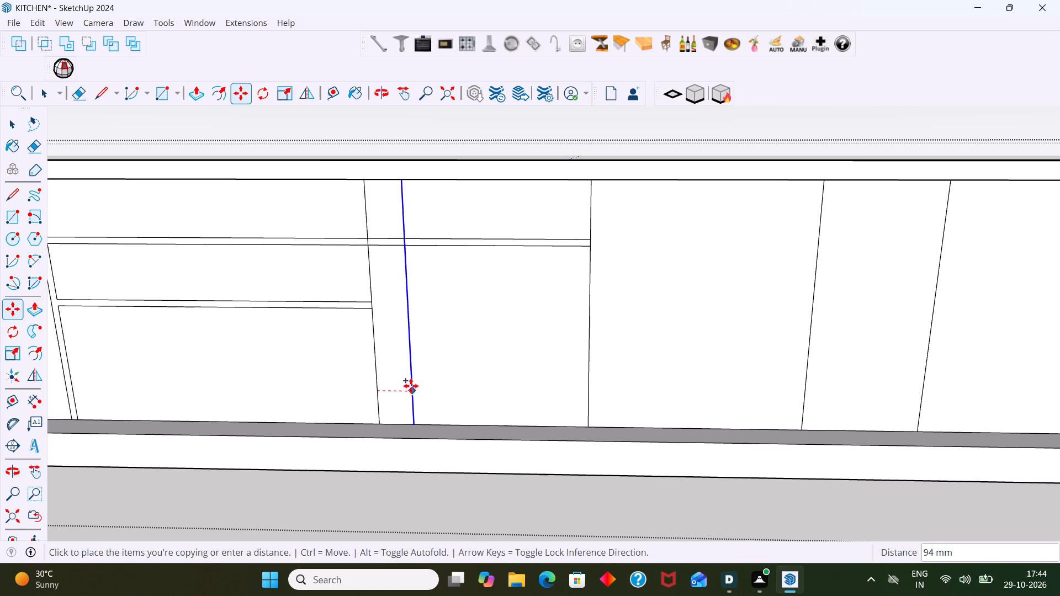
key("9")
key("Return")
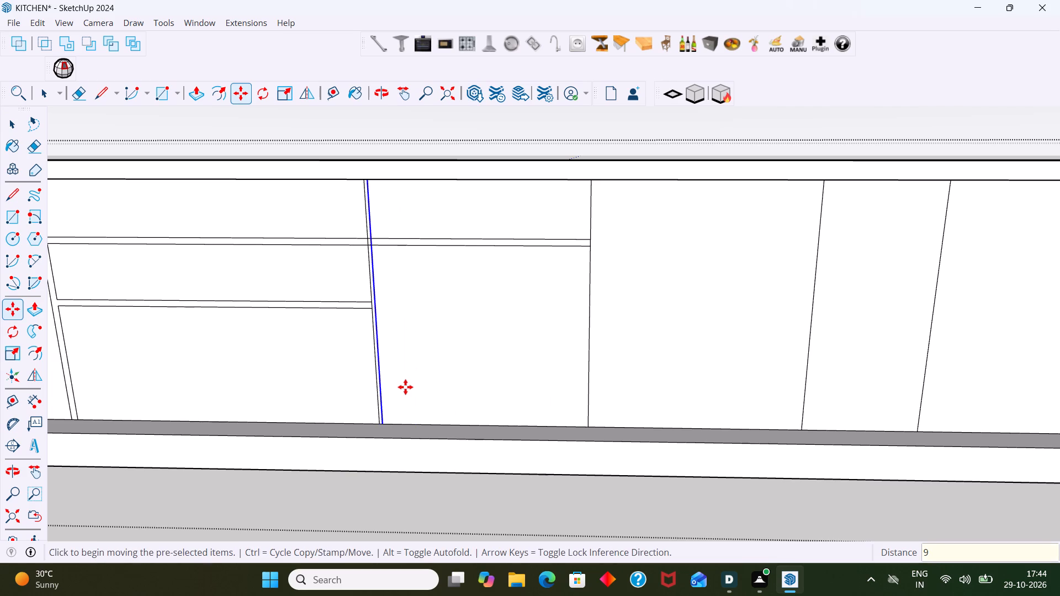
Copy the offset vertical line 18 mm back toward the wide drawer cabinet.
scroll(356, 387, "up", 7)
left_click(399, 403)
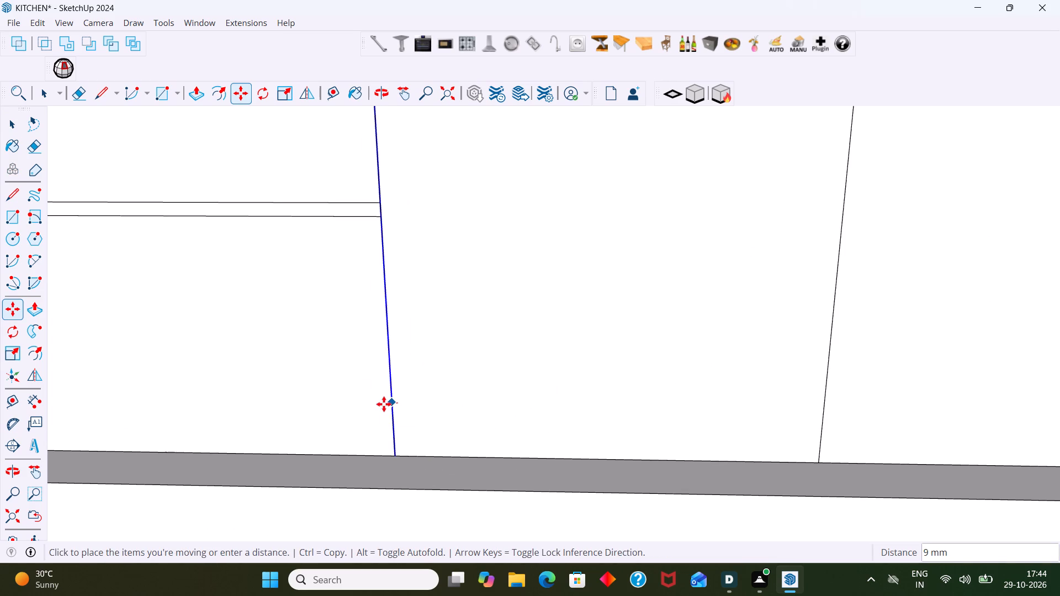
type("18")
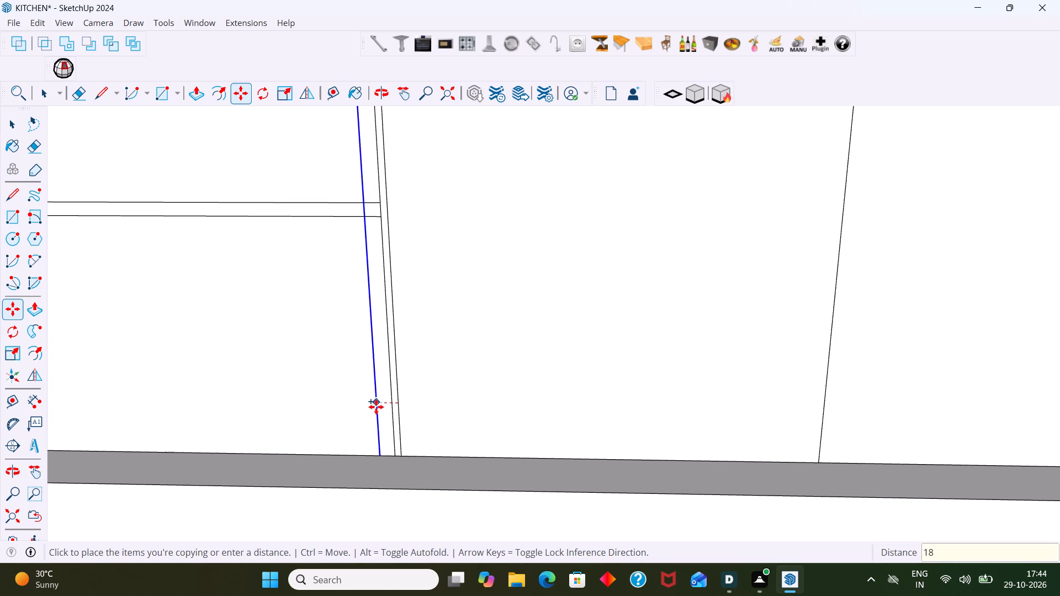
key("Return")
Delete the original vertical line's segment below the lower drawer strip, between the two copies.
key("space")
left_click(390, 396)
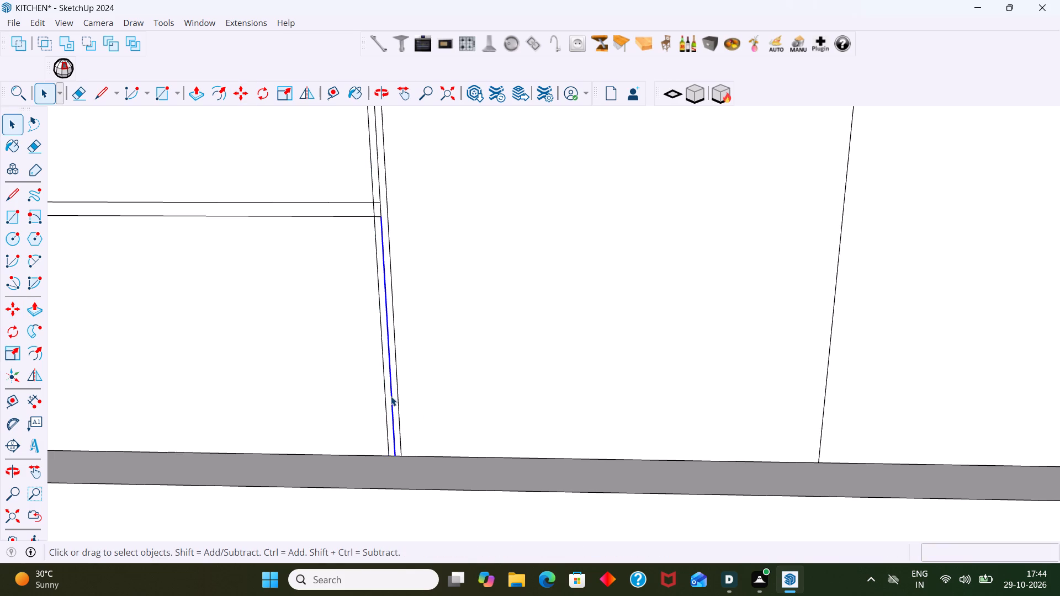
key("Delete")
Erase the original vertical line's remaining middle segments and the crossing segments where the vertical strip meets the upper horizontal strip.
scroll(391, 392, "down", 2)
scroll(369, 284, "up", 4)
scroll(374, 254, "down", 2)
middle_click_drag(375, 253, 368, 367, "shift")
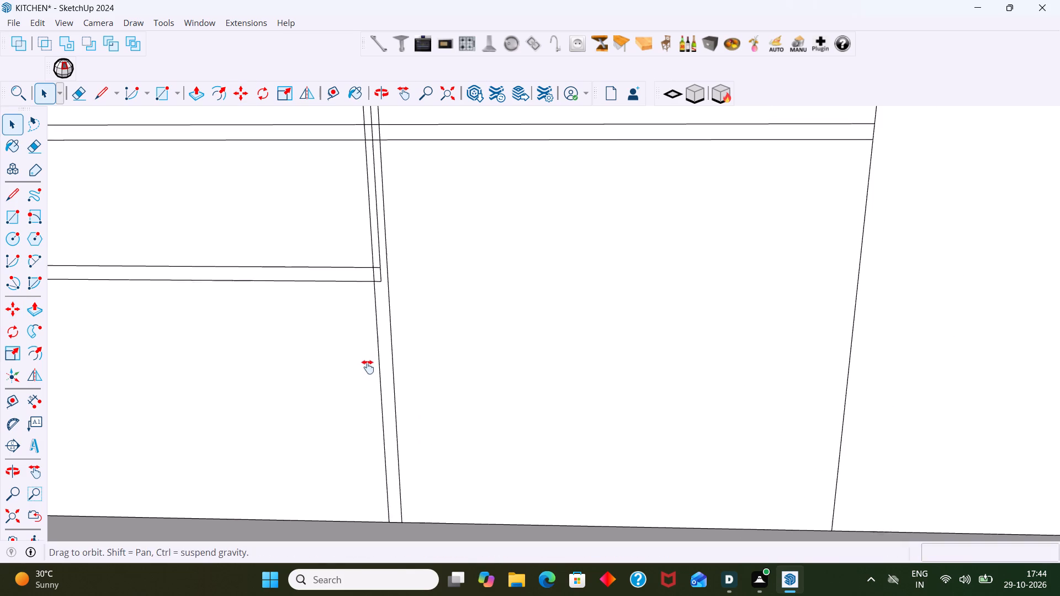
middle_click_drag(368, 367, 377, 415, "shift")
key("e")
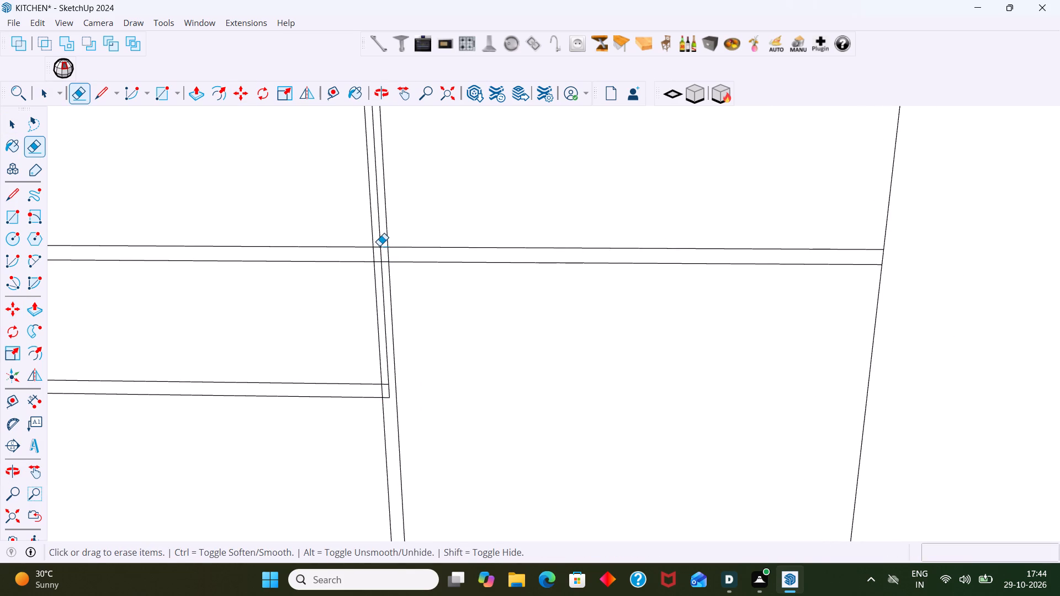
left_click(379, 246)
left_click(381, 253)
left_click(381, 273)
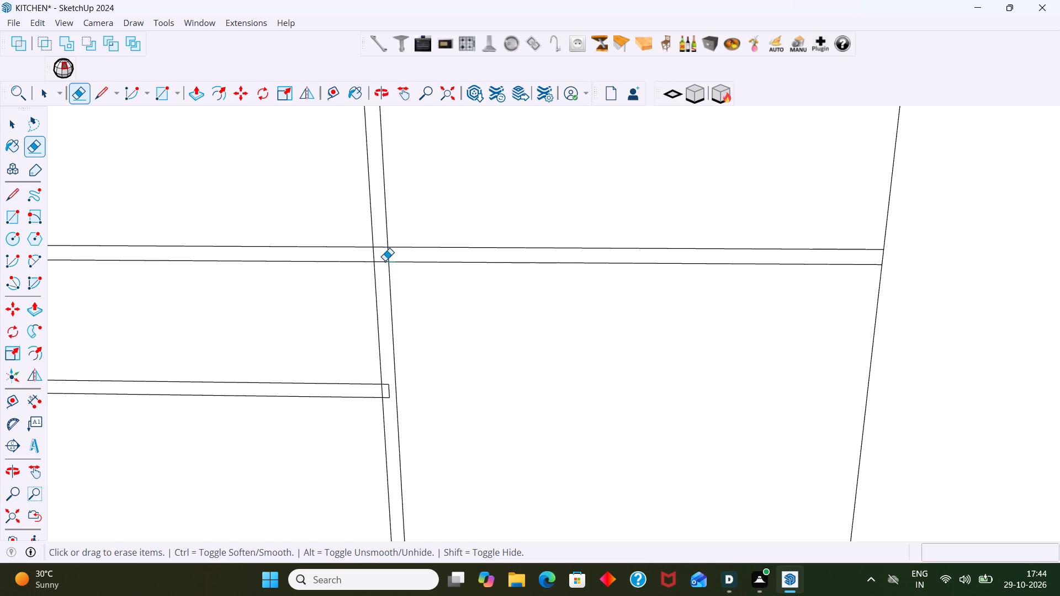
left_click(381, 250)
left_click(380, 262)
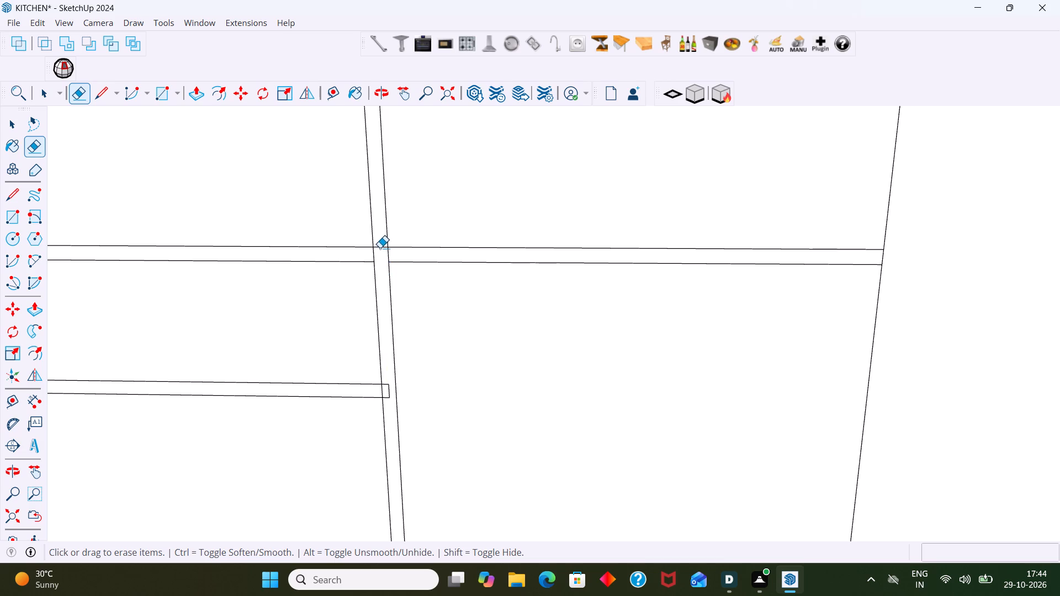
left_click(380, 248)
left_click(374, 255)
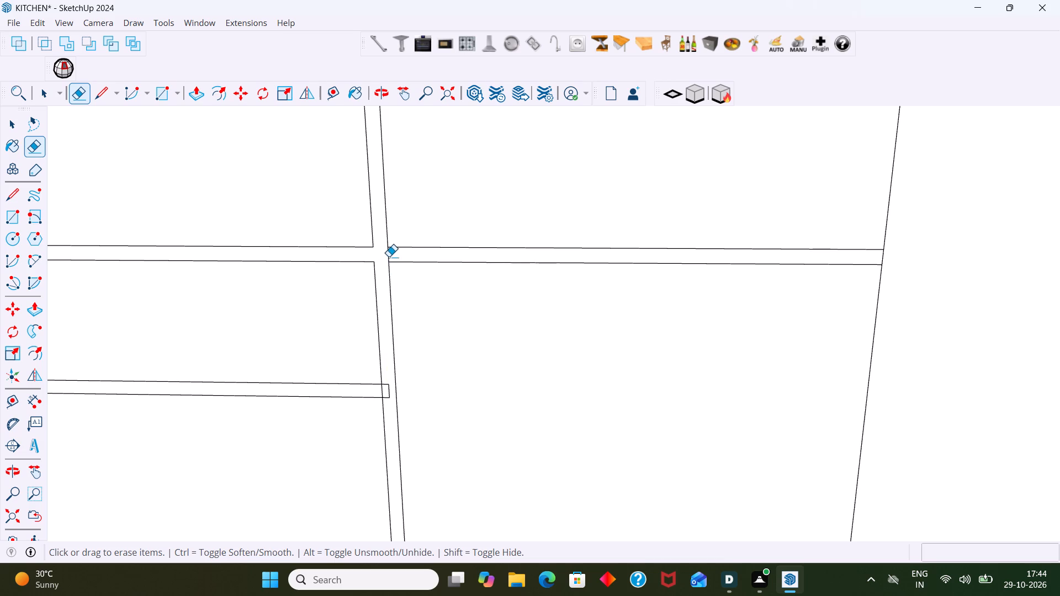
left_click(389, 257)
Erase the line ends and crossing segments where the lower drawer strip runs into the vertical strip.
left_click(391, 392)
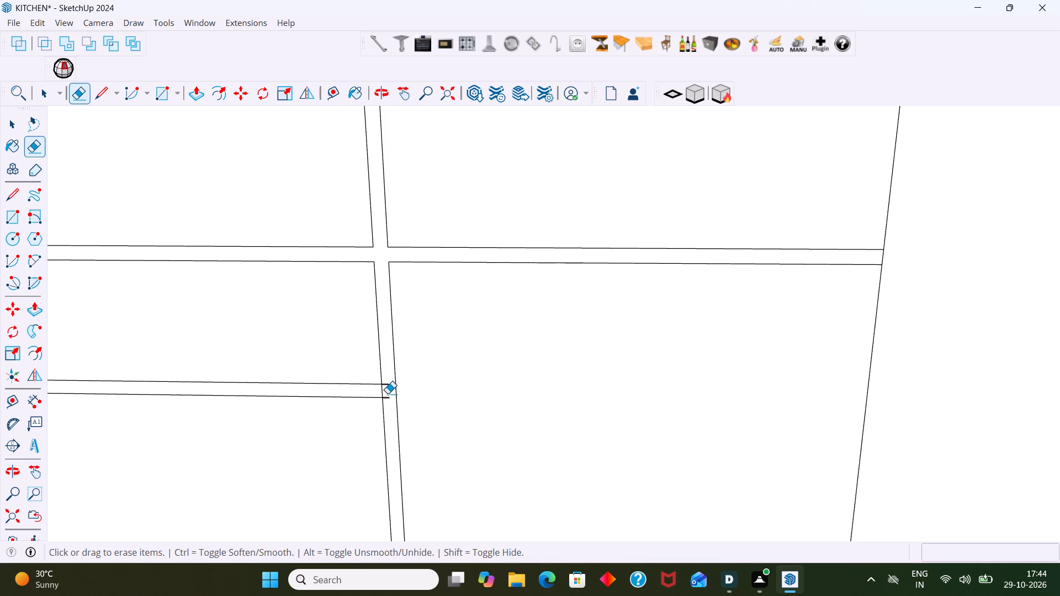
left_click(382, 394)
left_click(386, 386)
left_click(391, 398)
Copy all segments of the vertical line between the drawer-and-door cabinet and the adjacent plain cabinet 9 mm toward the drawer-and-door cabinet.
scroll(385, 410, "down", 11)
scroll(281, 455, "down", 2)
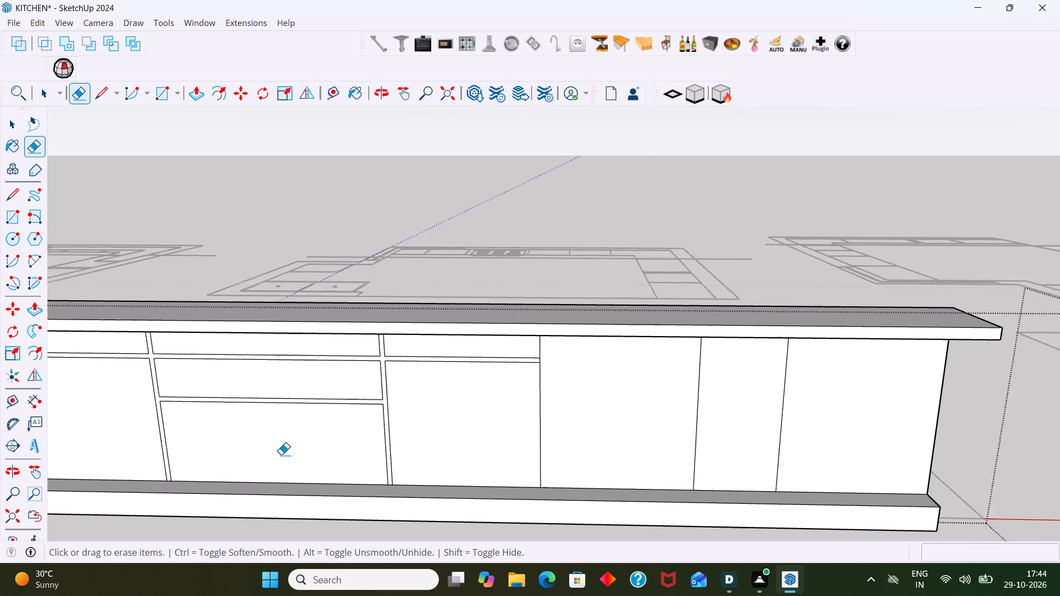
scroll(281, 455, "down", 4)
middle_click_drag(288, 439, 210, 406, "shift")
scroll(319, 402, "up", 2)
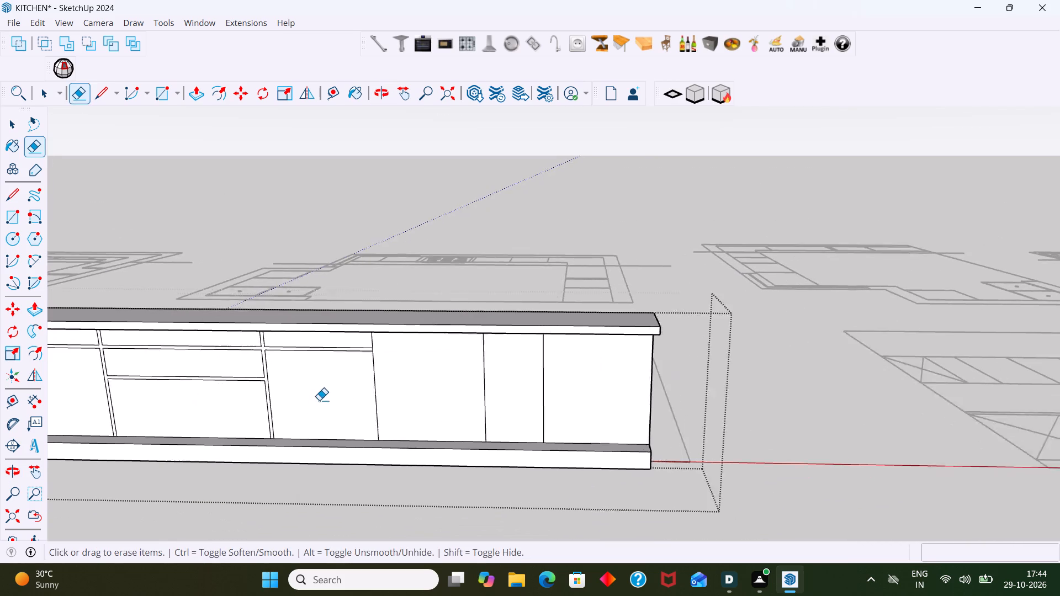
middle_click_drag(343, 393, 234, 396, "shift")
key("space")
left_click(276, 425)
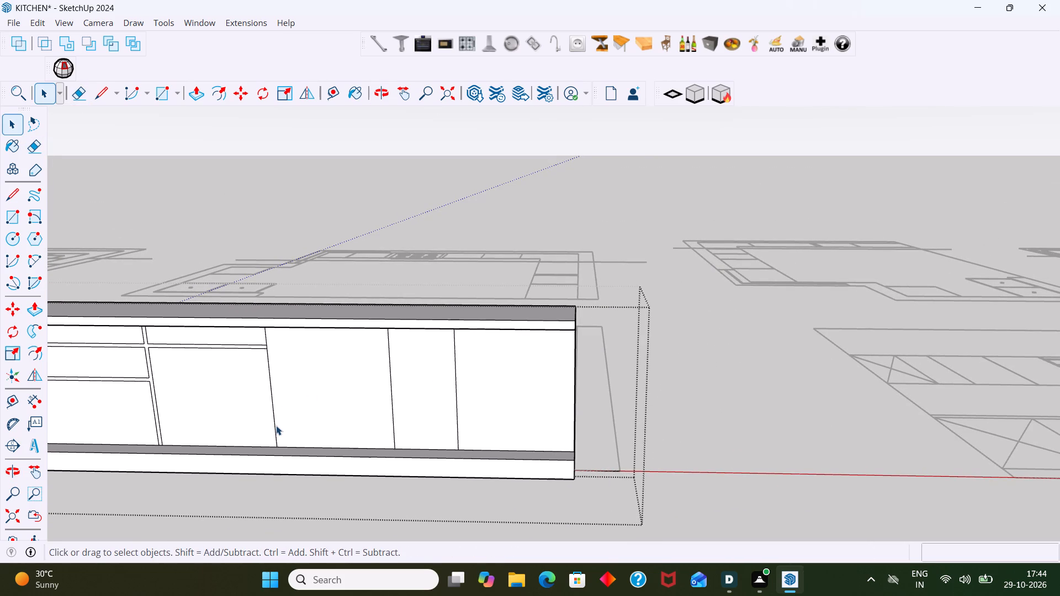
scroll(250, 355, "up", 19)
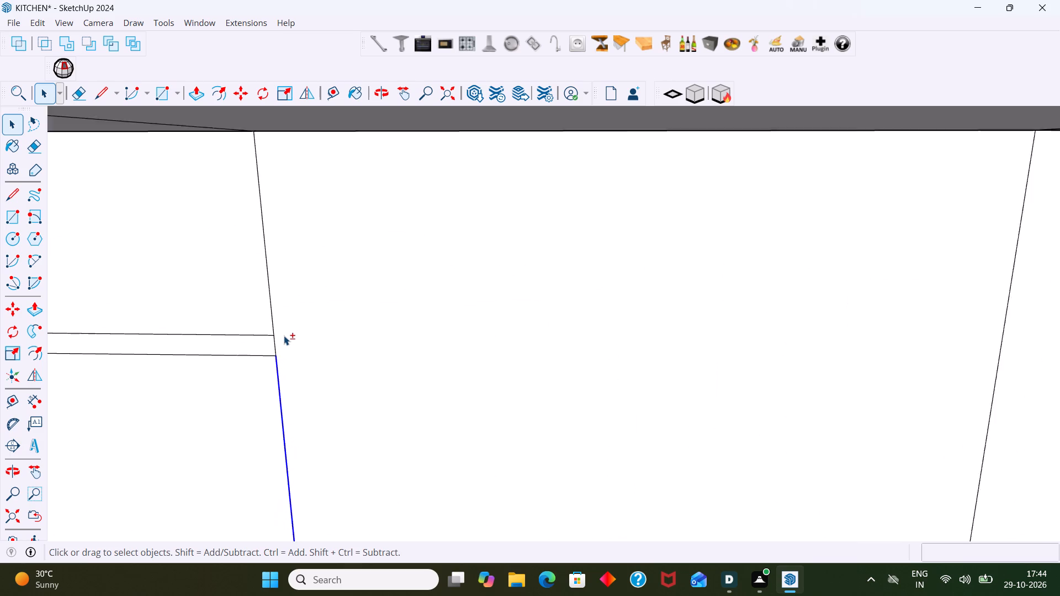
scroll(284, 336, "up", 2)
left_click(272, 350, "shift")
left_click(268, 316, "shift")
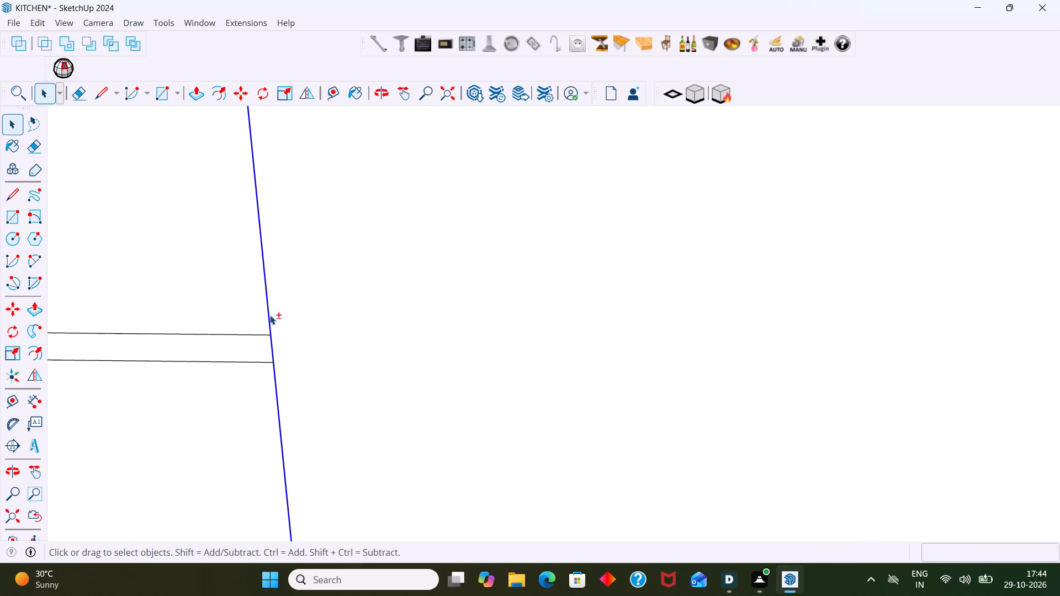
scroll(272, 314, "down", 10, "shift")
key("m")
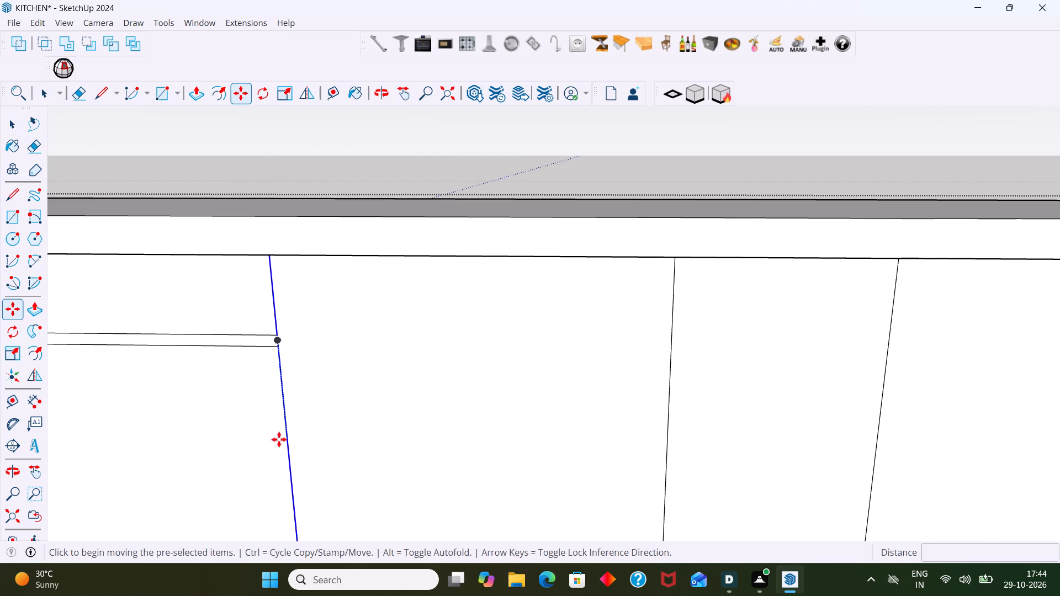
left_click(288, 435)
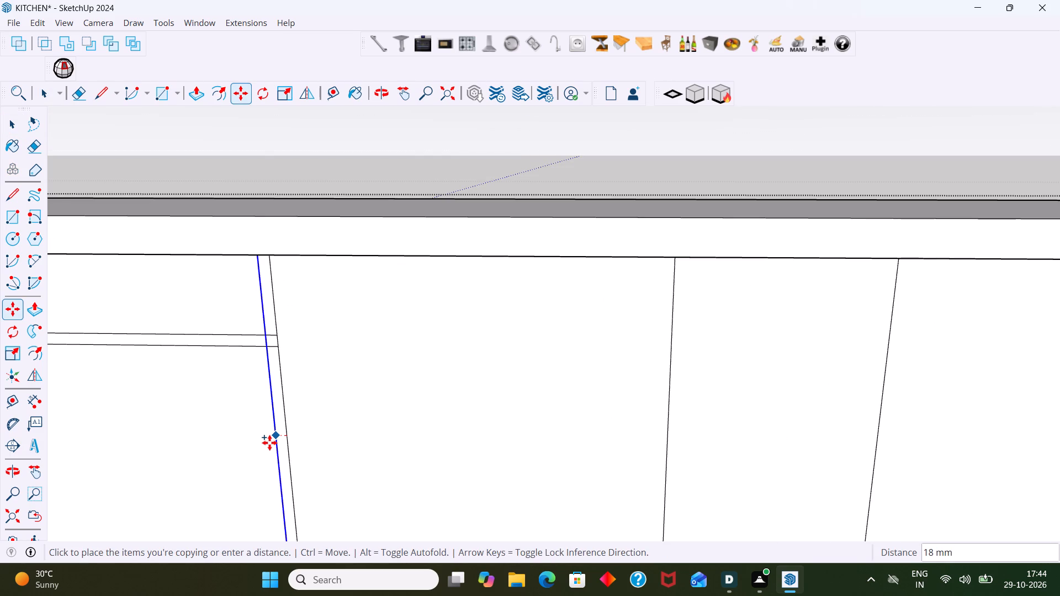
key("9")
key("Return")
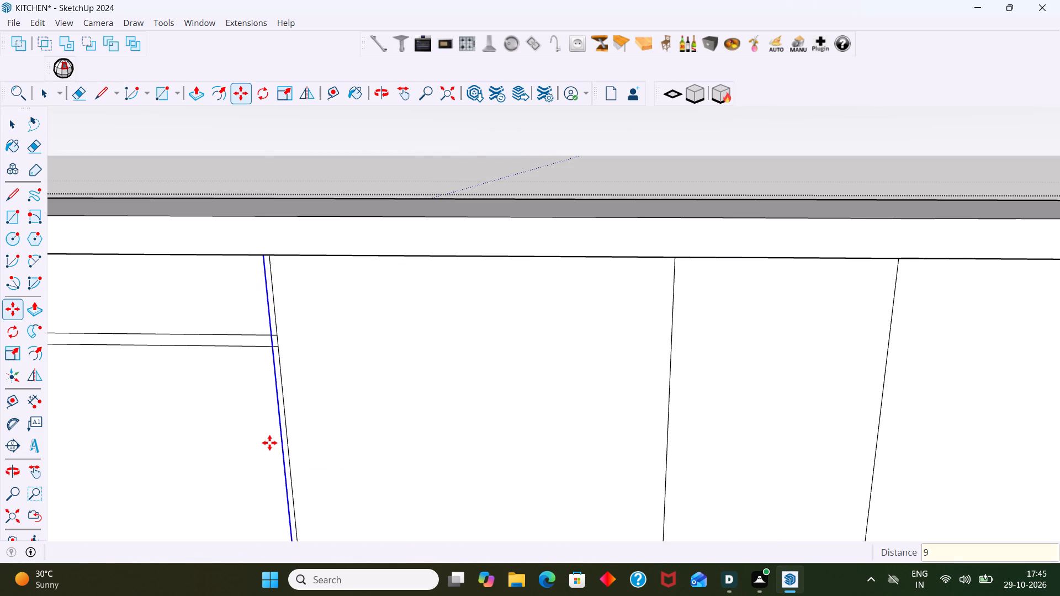
Copy the offset vertical line 18 mm back toward the plain cabinet.
scroll(267, 445, "up", 4)
left_click(289, 443)
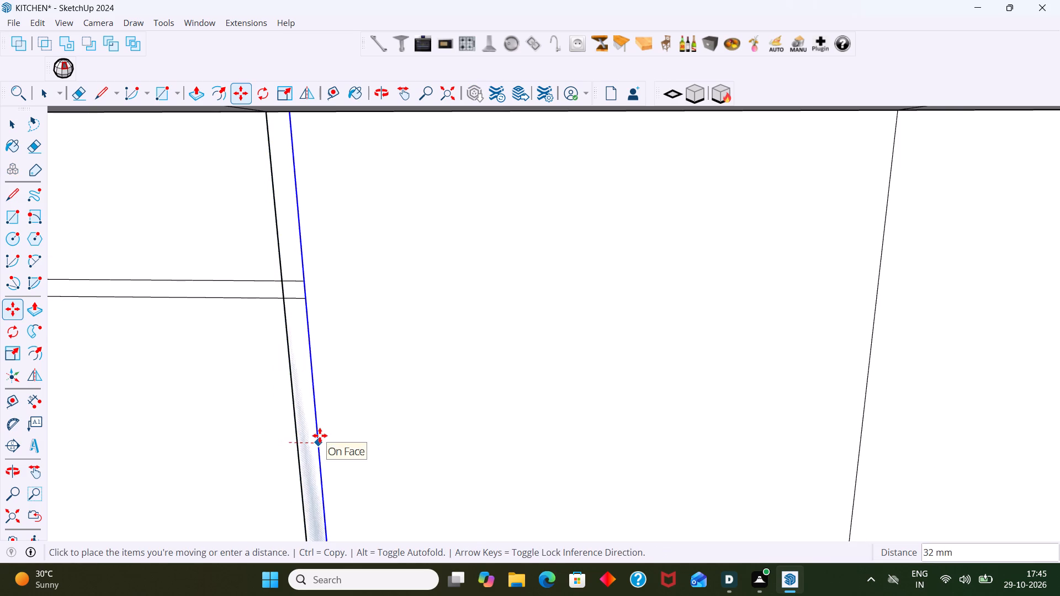
type("18")
key("Return")
key("space")
Erase the original vertical line between the two copies and the drawer strip's overlapping segments at that junction.
scroll(341, 376, "down", 3)
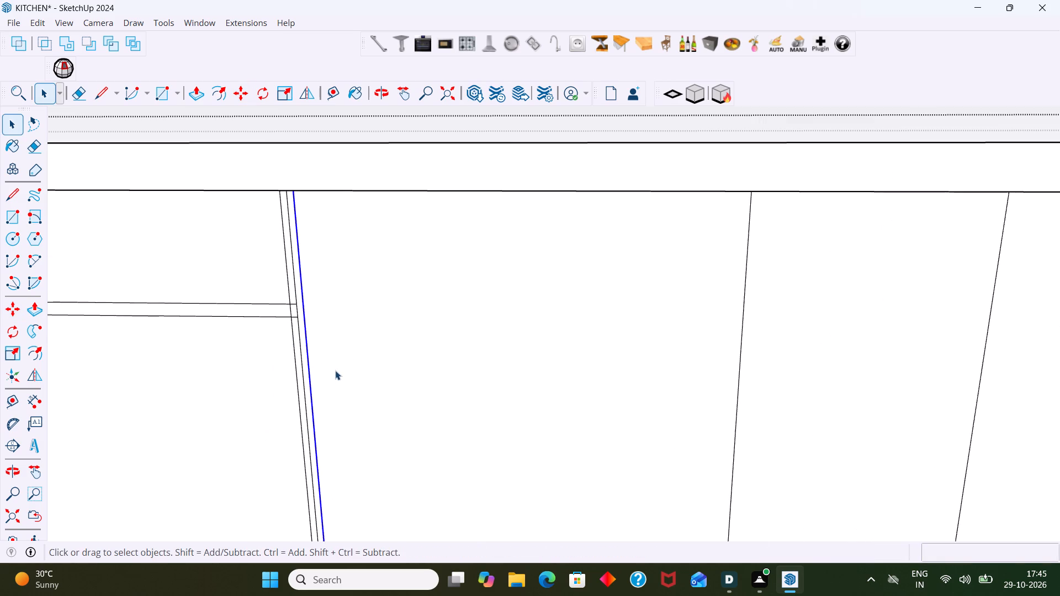
key("e")
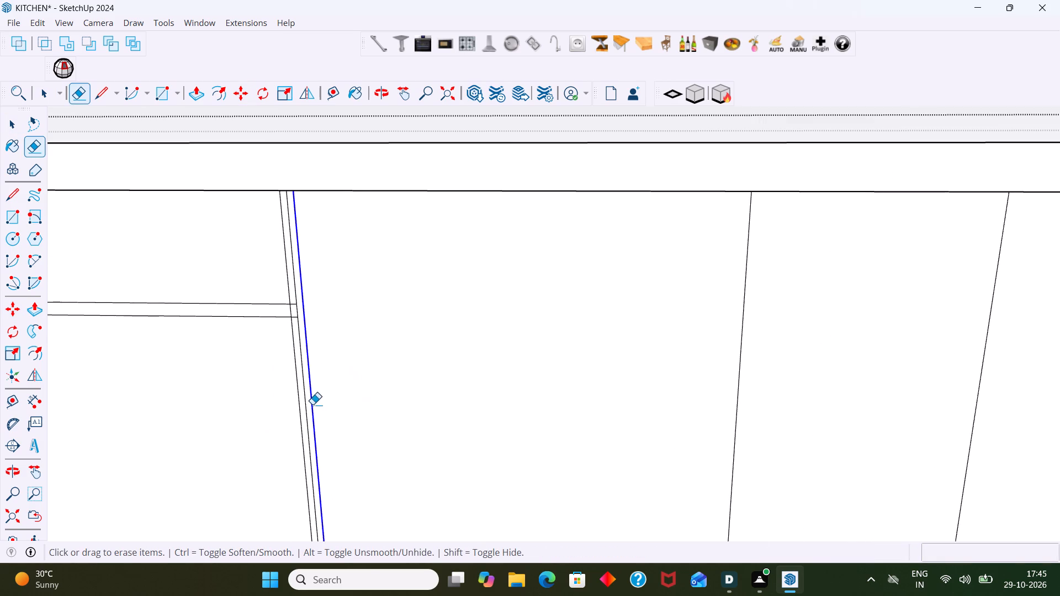
scroll(312, 403, "up", 5)
left_click(303, 411)
left_click(290, 249)
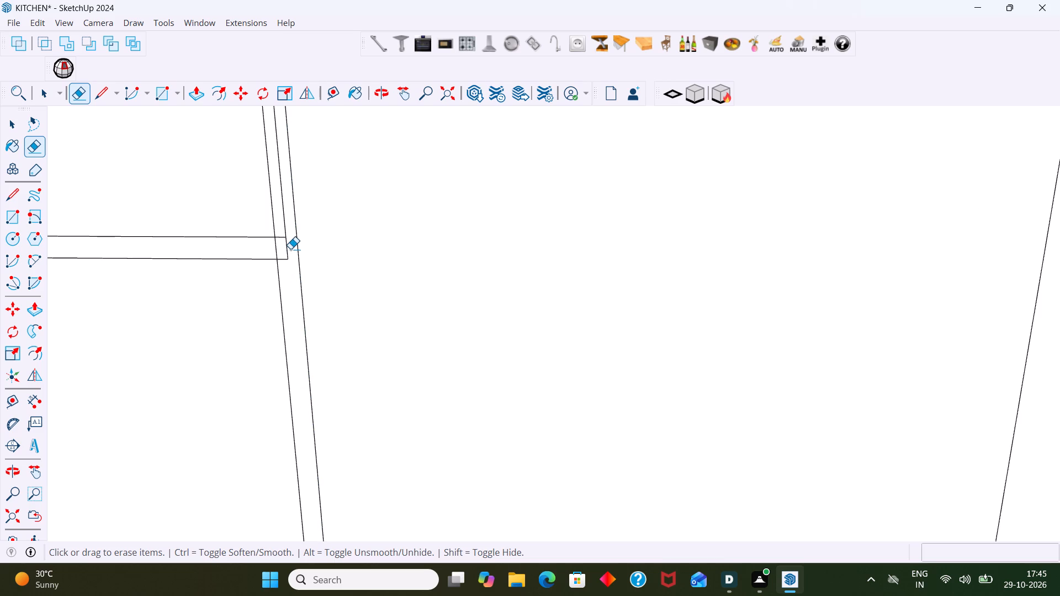
left_click(289, 247)
left_click(283, 221)
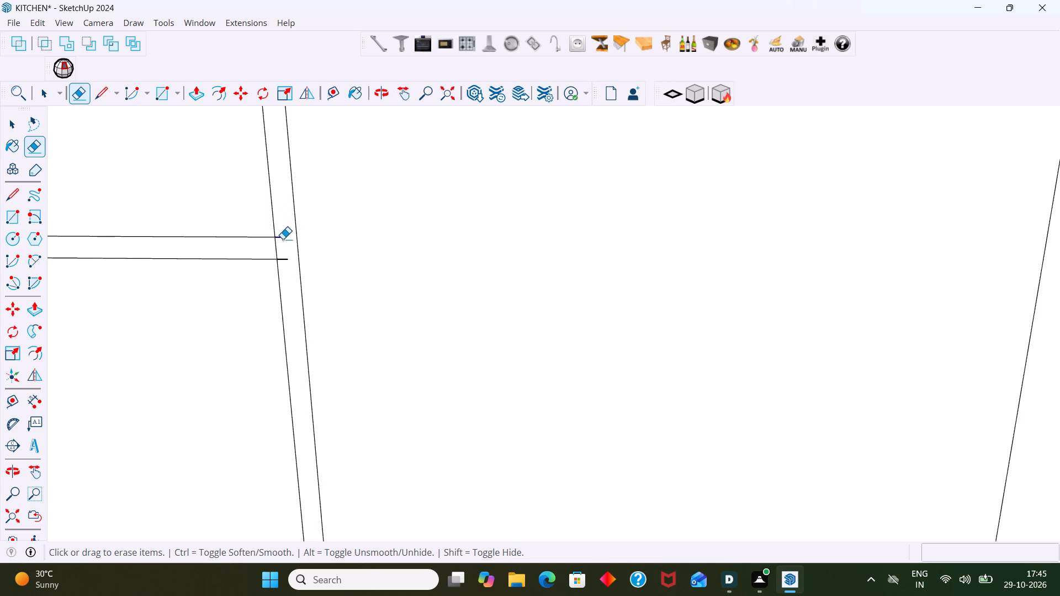
left_click(283, 239)
left_click(287, 260)
left_click(276, 252)
Copy the vertical line between the wide plain cabinet and the narrow cabinet 9 mm toward the narrow cabinet.
scroll(277, 252, "down", 5)
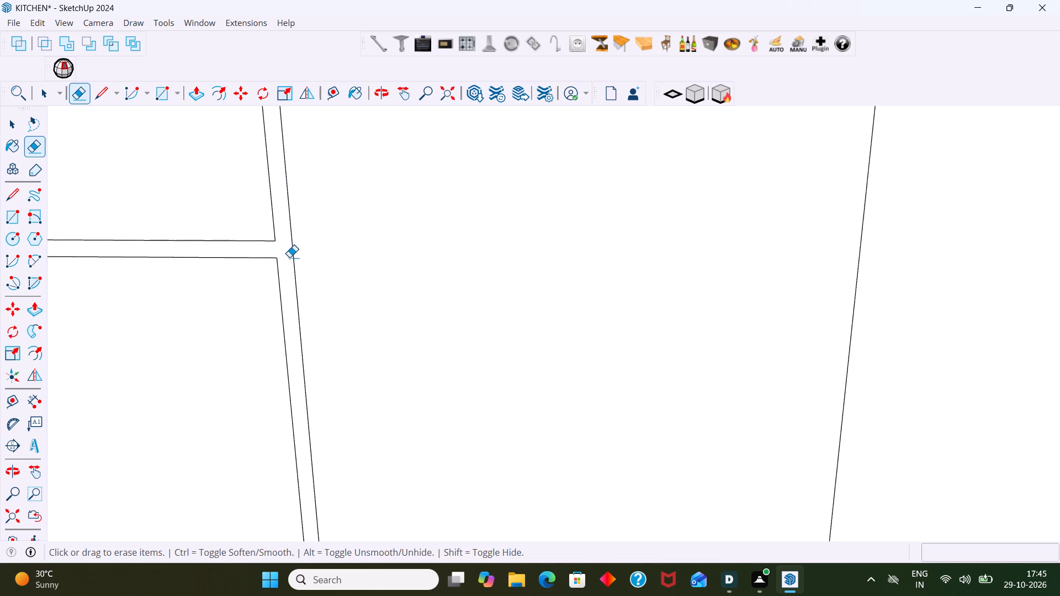
scroll(289, 257, "down", 6)
middle_click_drag(331, 248, 197, 263, "shift")
scroll(290, 267, "down", 8)
middle_click_drag(303, 344, 256, 321, "shift")
key("space")
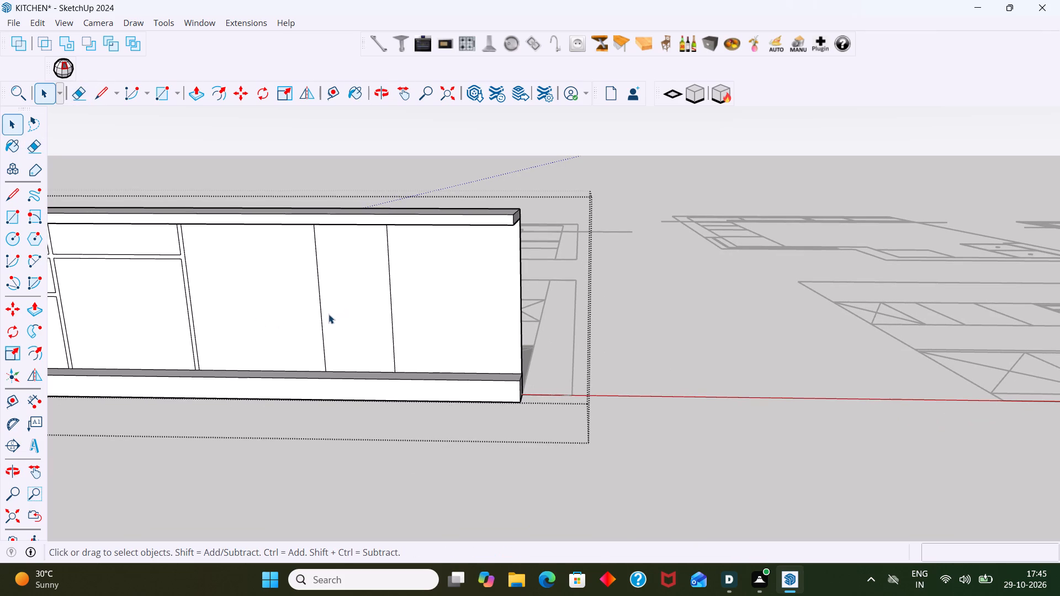
left_click(322, 324)
key("m")
left_click(322, 325)
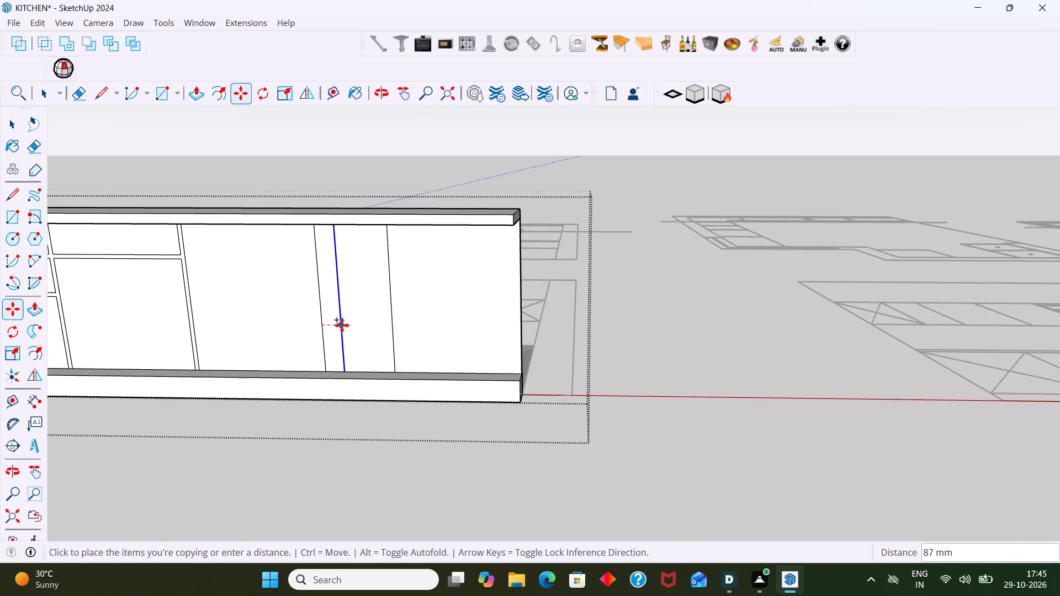
key("9")
key("Return")
Copy the offset line 18 mm back toward the wide plain cabinet.
scroll(287, 324, "up", 10)
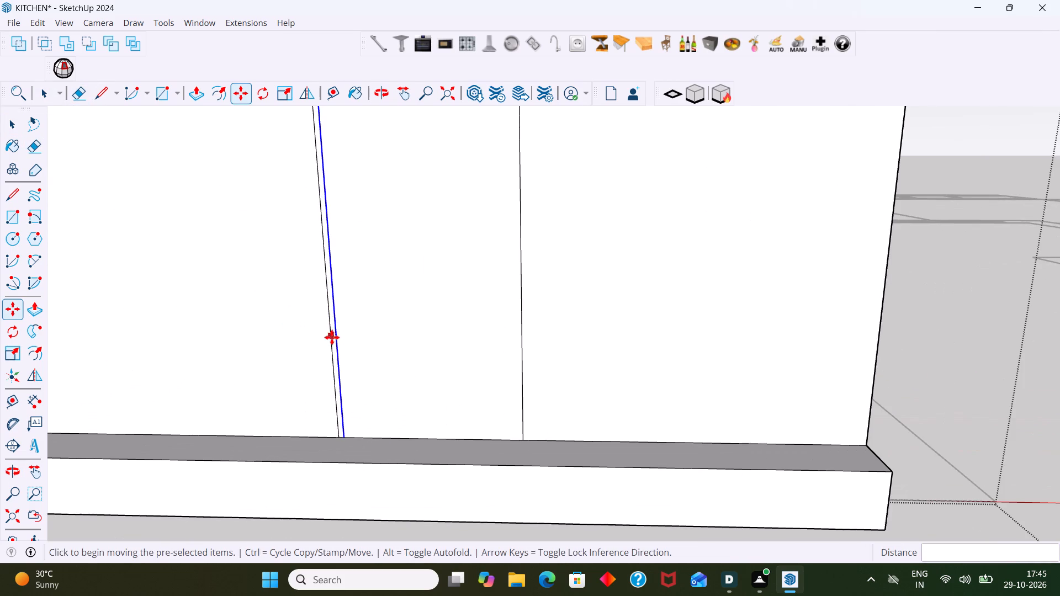
left_click(336, 333)
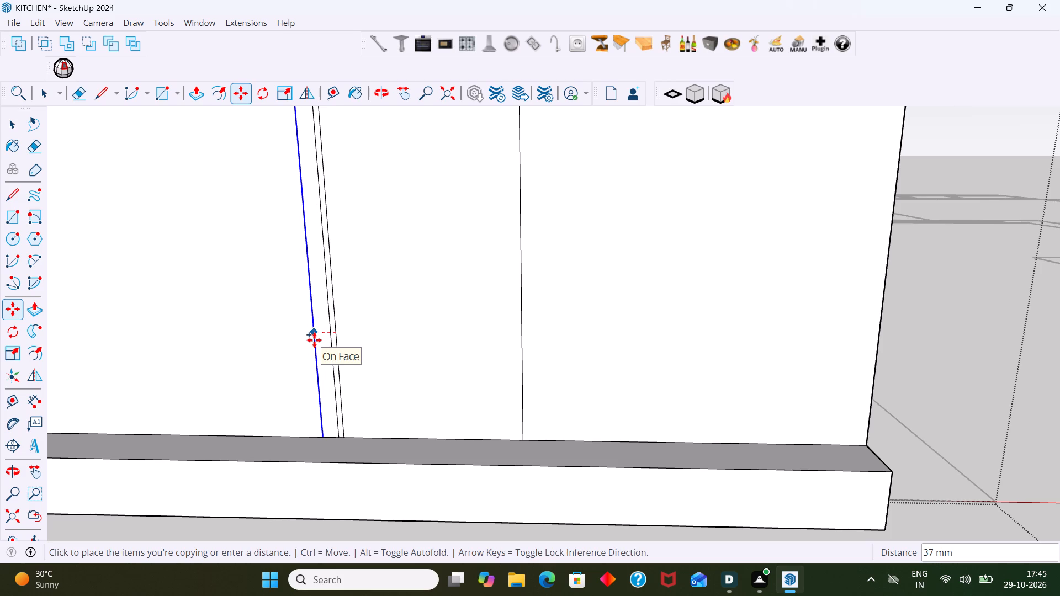
type("18")
key("Return")
key("space")
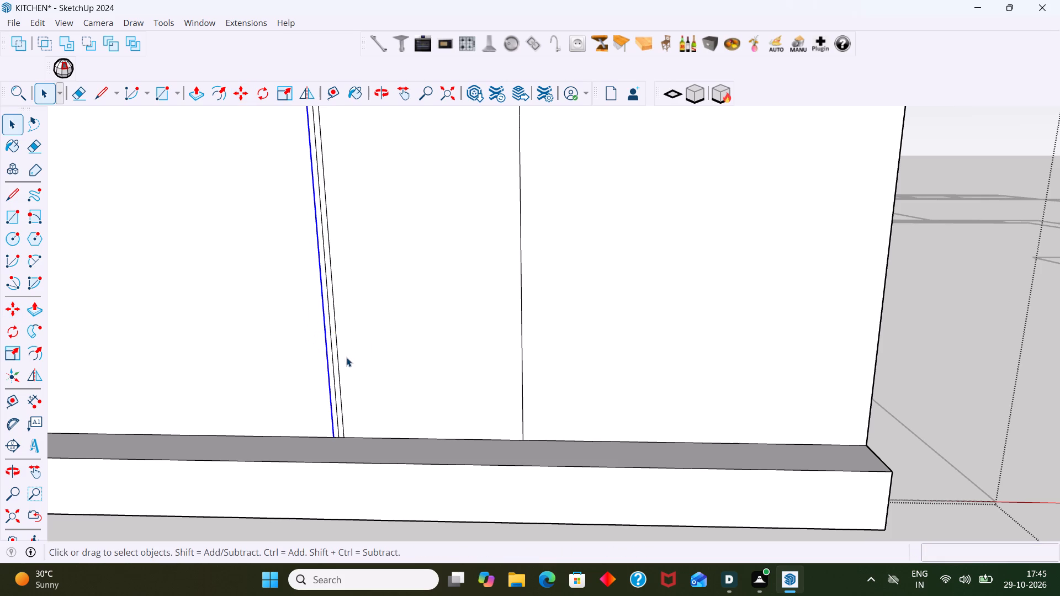
Delete the original division line between the two copies beside the narrow cabinet.
left_click(336, 377)
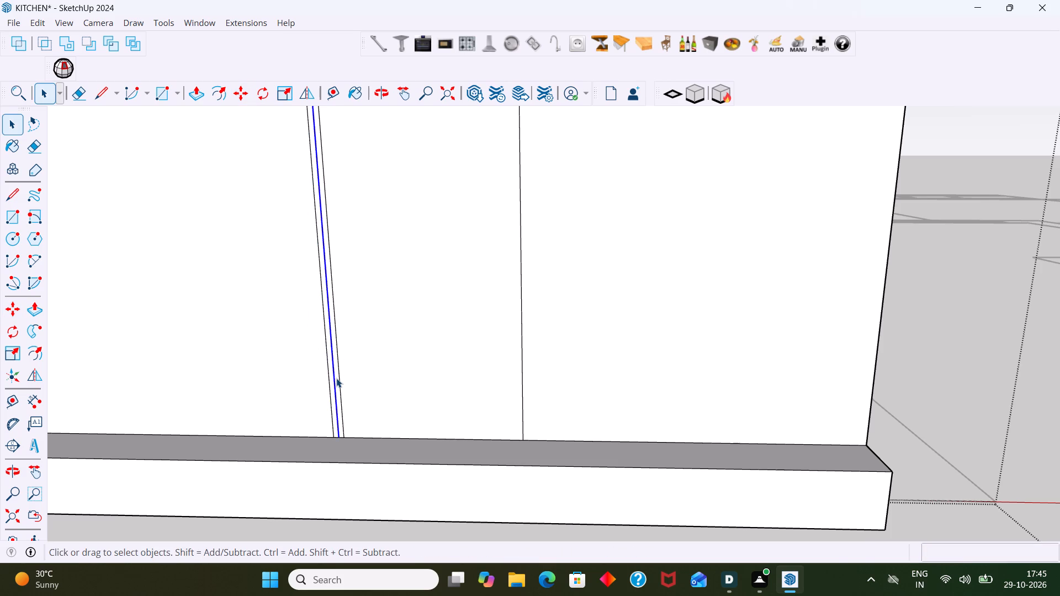
key("Delete")
Copy the vertical line between the narrow cabinet and the end cabinet 9 mm along the red axis toward the end cabinet.
scroll(336, 377, "down", 8)
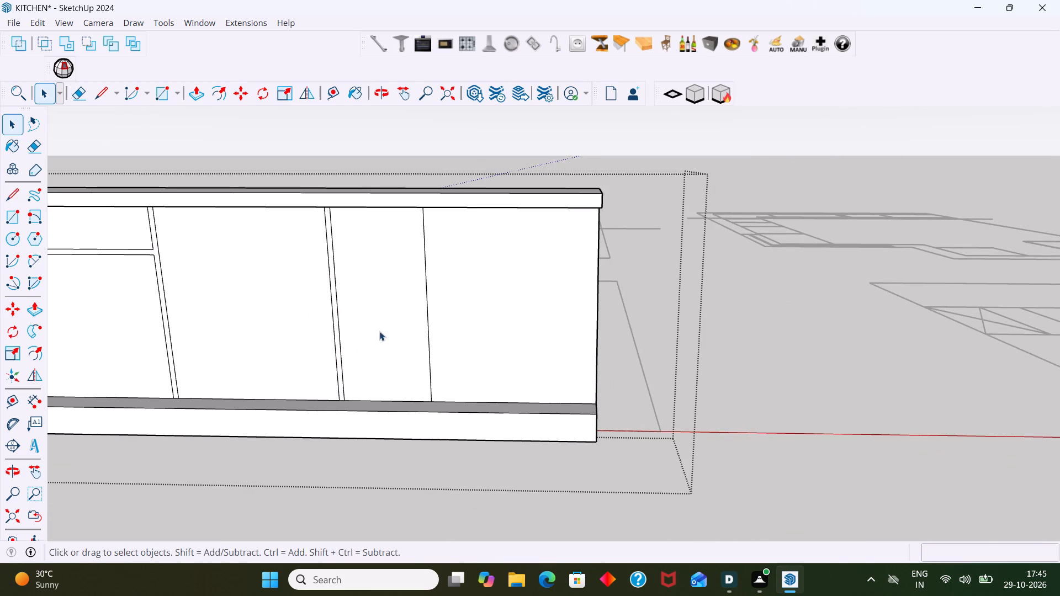
middle_click_drag(379, 331, 231, 351)
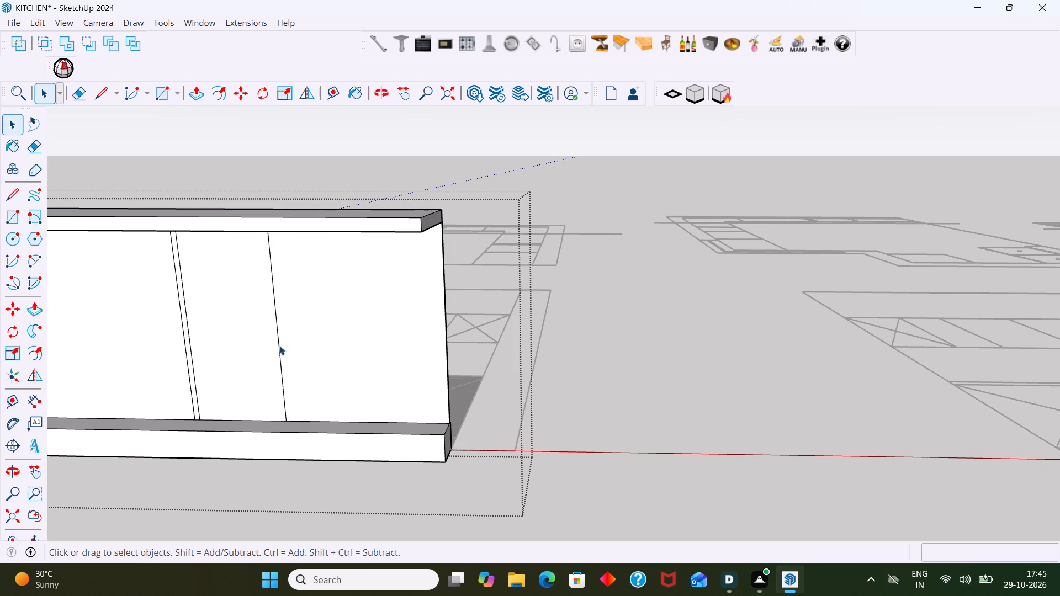
left_click(280, 345)
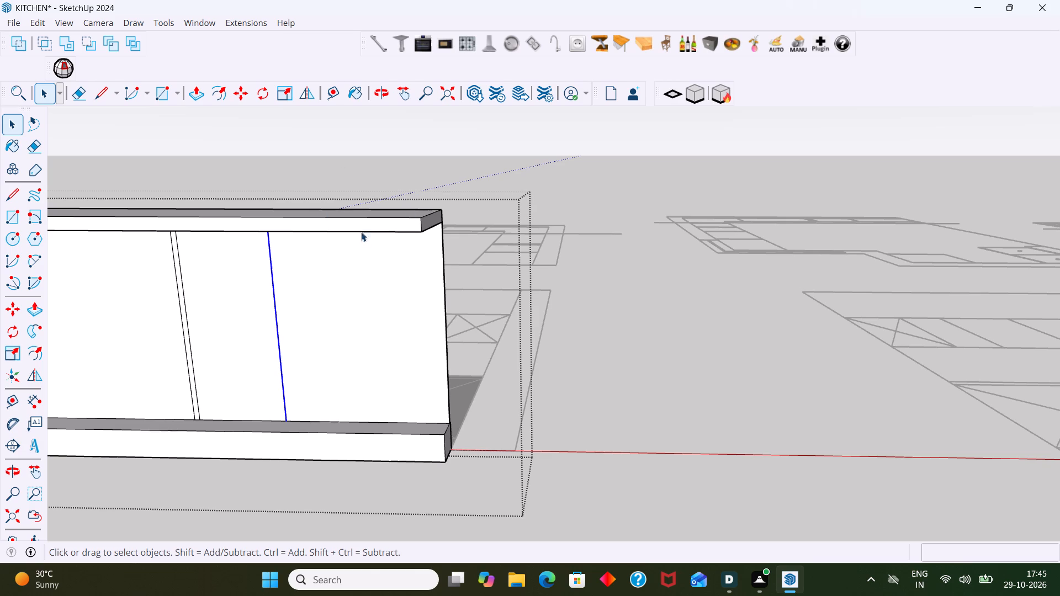
key("m")
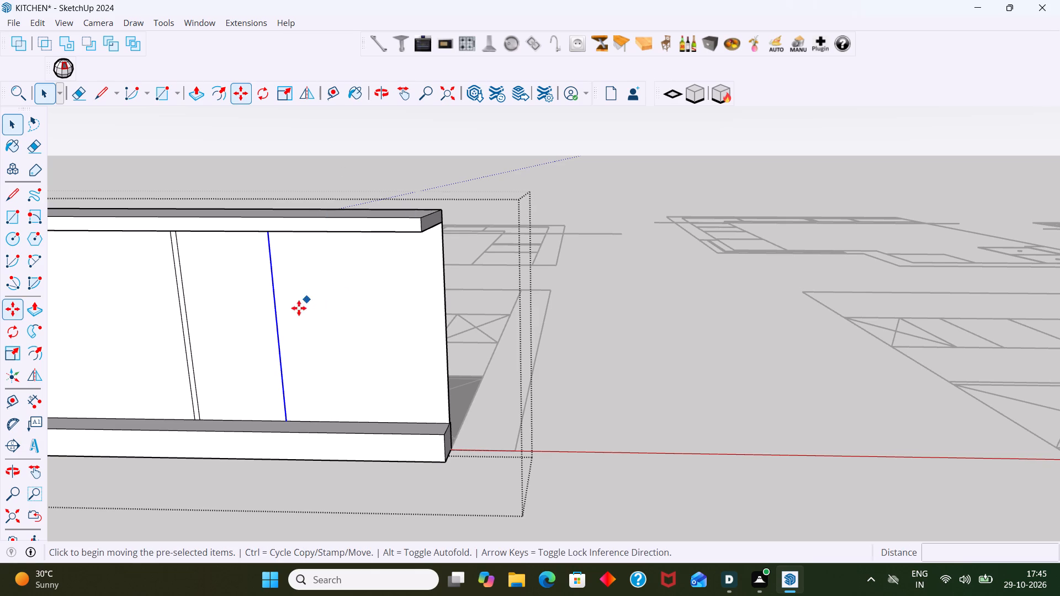
left_click(280, 360)
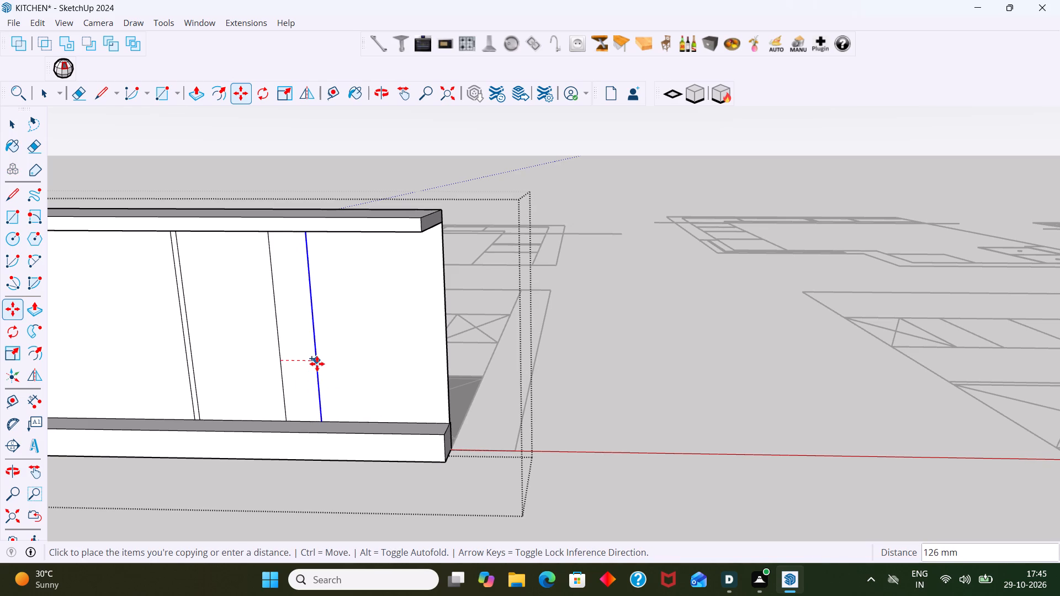
key("Right")
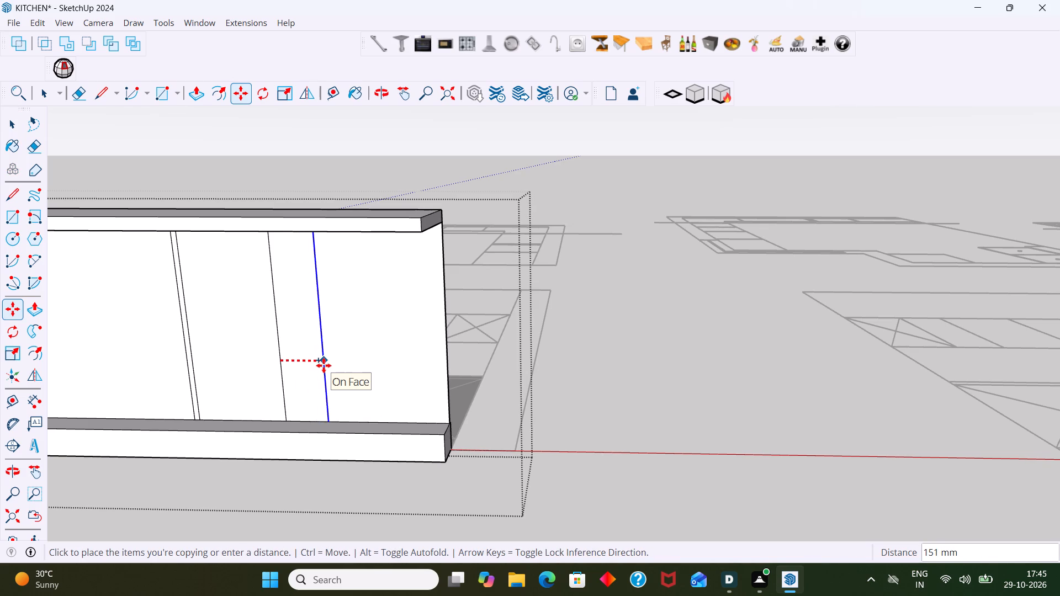
key("9")
key("Return")
Copy the offset line 18 mm back toward the narrow cabinet, on the other side of its division with the end cabinet.
scroll(343, 398, "up", 2)
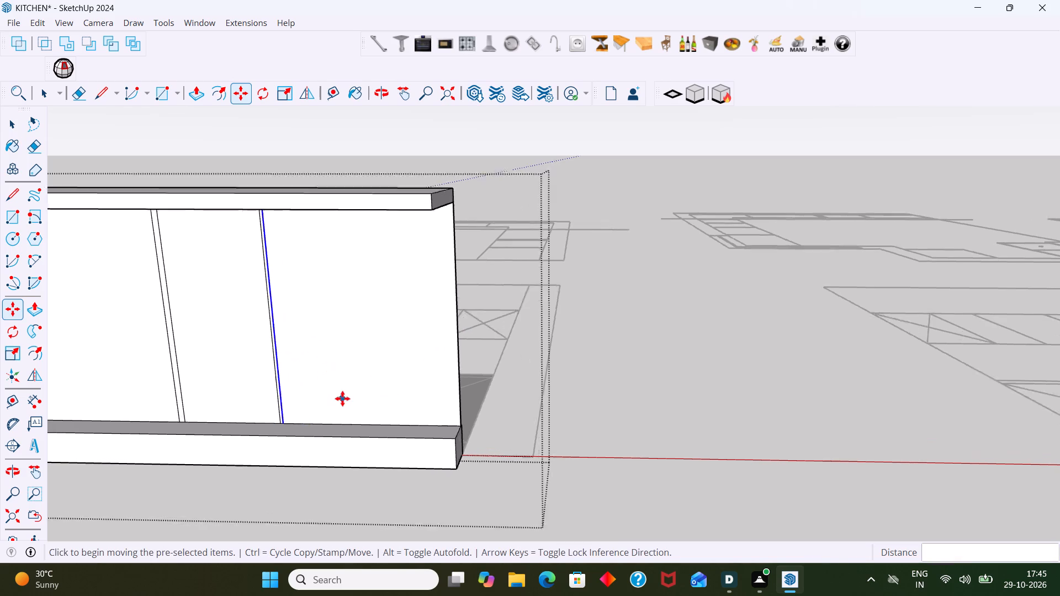
scroll(342, 398, "up", 5)
left_click(252, 428)
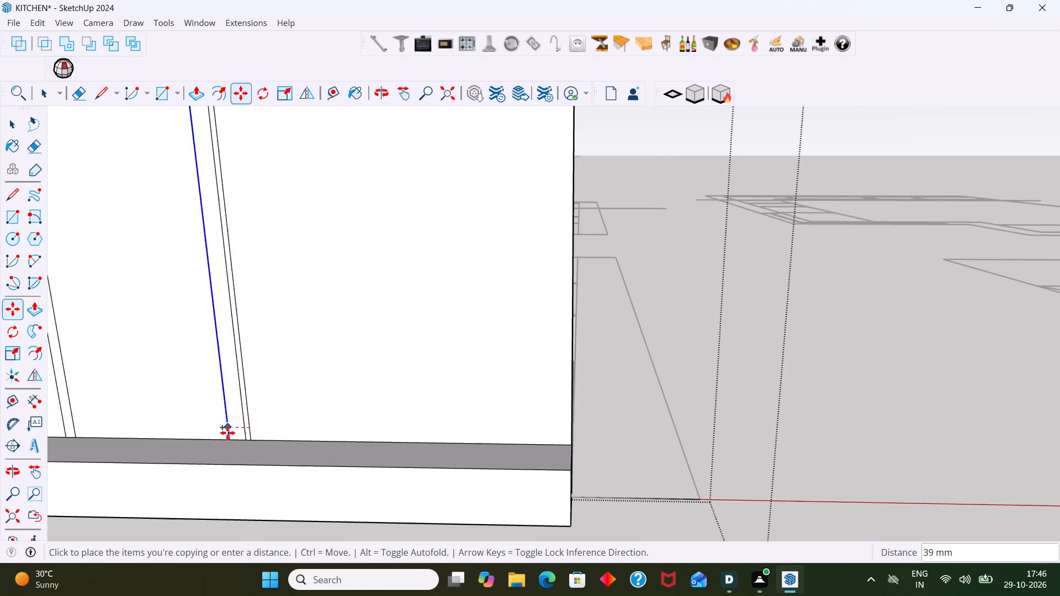
type("18")
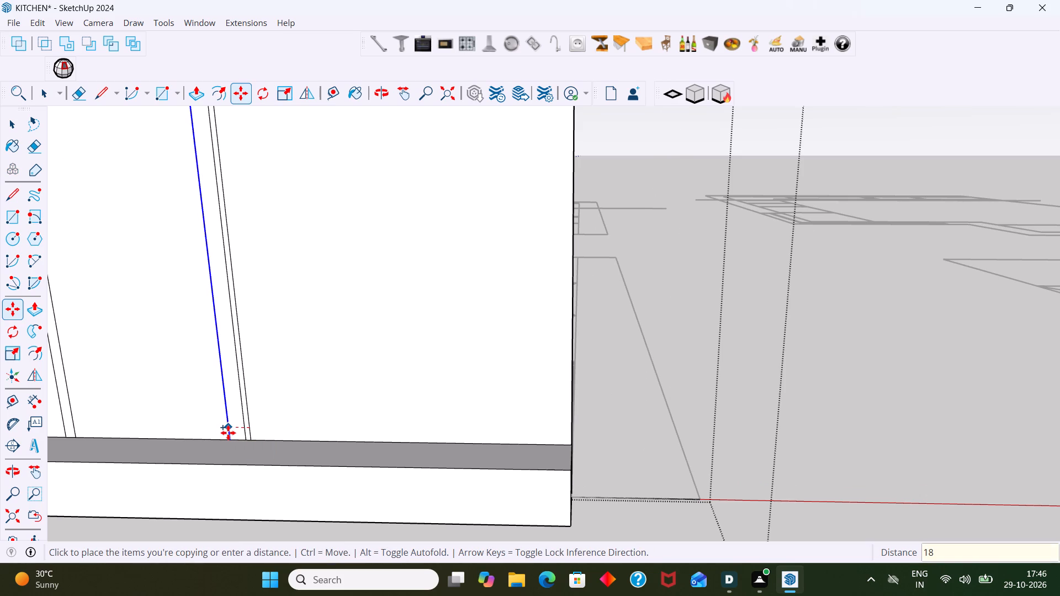
key("Return")
Delete the original division line between the two copies beside the end cabinet.
key("space")
left_click(245, 420)
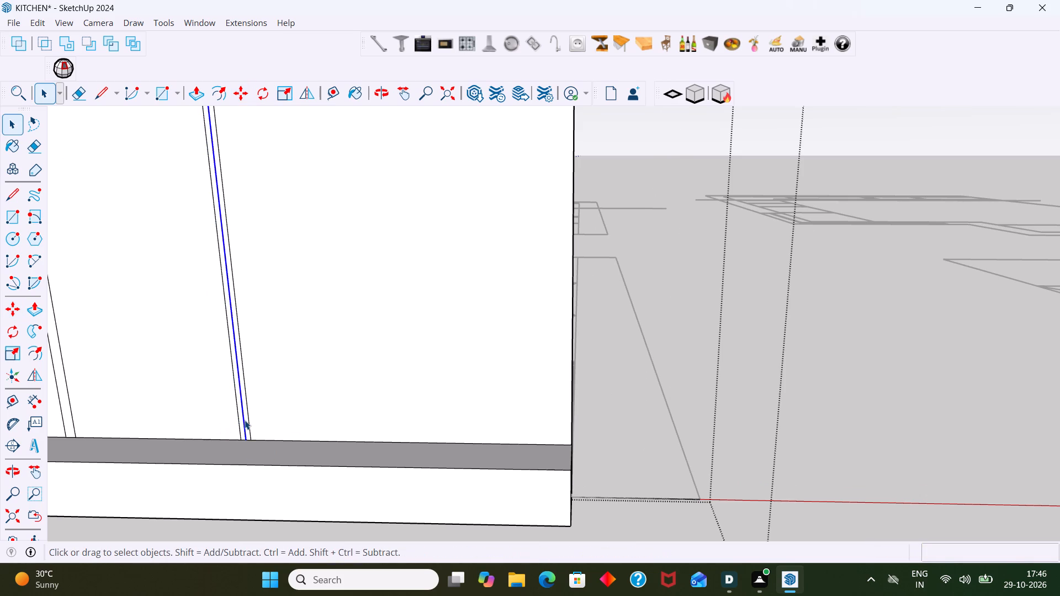
key("Delete")
Examine the full base cabinet run and the 18 mm strips between its fronts.
scroll(242, 420, "down", 9)
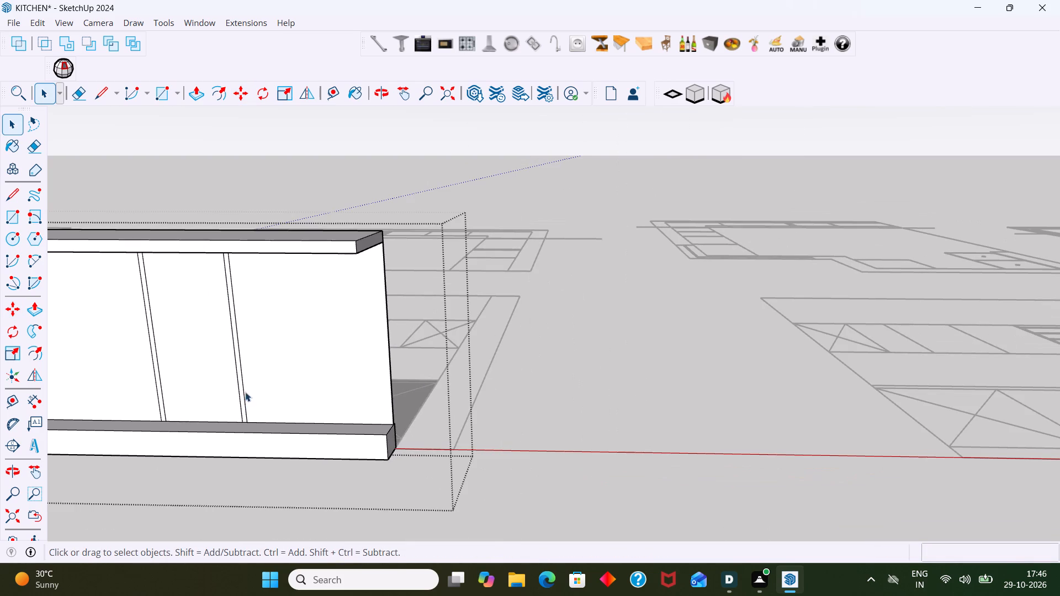
middle_click_drag(245, 384, 212, 415)
scroll(220, 412, "up", 3)
scroll(225, 405, "down", 11)
middle_click_drag(272, 353, 182, 366)
scroll(176, 358, "up", 3)
middle_click_drag(180, 361, 184, 372, "shift")
scroll(185, 364, "down", 11)
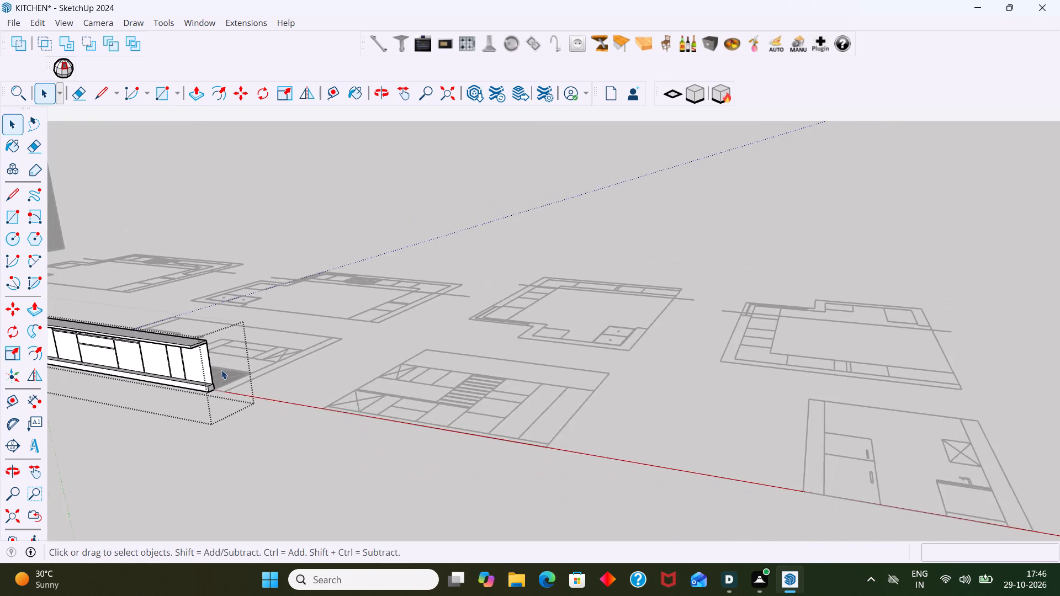
middle_click_drag(221, 371, 465, 348, "shift")
scroll(456, 342, "up", 3)
scroll(332, 347, "up", 4)
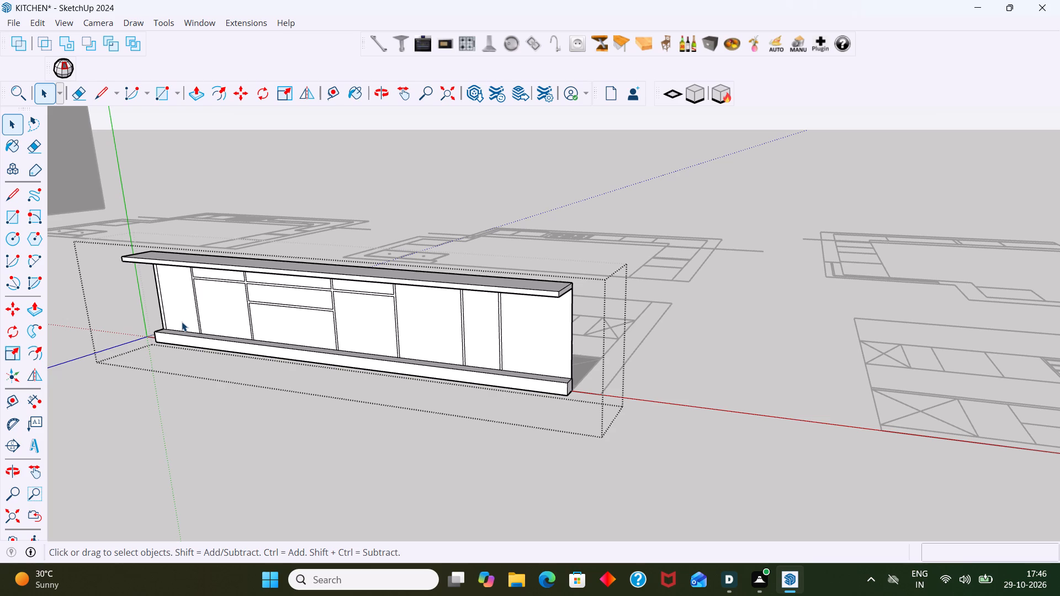
Examine the separate room wall model and the plan drawings beside the base cabinets.
scroll(245, 292, "down", 7)
middle_click_drag(251, 302, 280, 305)
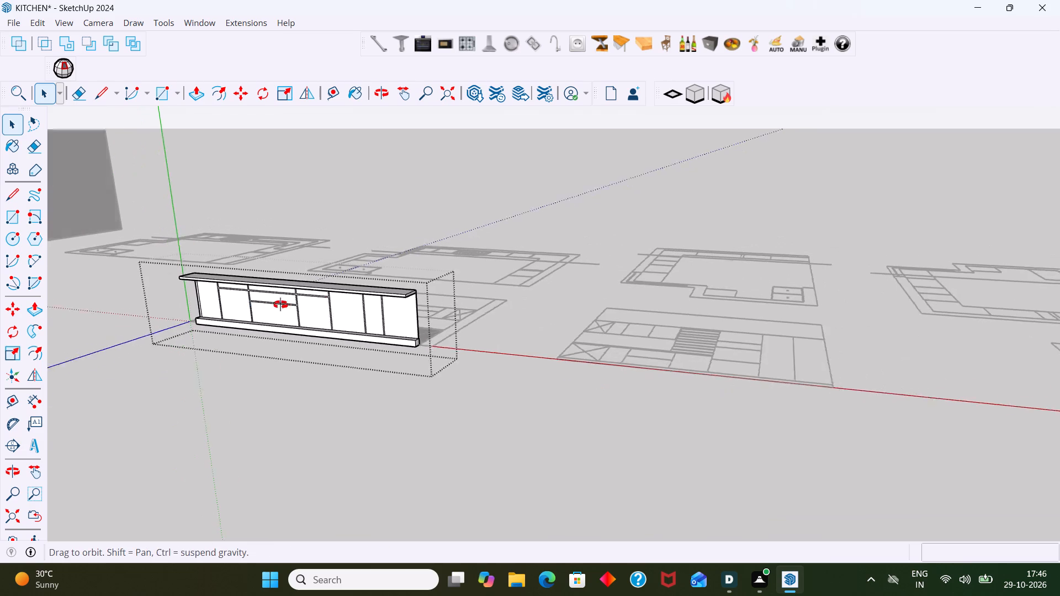
middle_click_drag(280, 305, 324, 305)
middle_click_drag(336, 302, 574, 301, "shift")
scroll(527, 294, "down", 7)
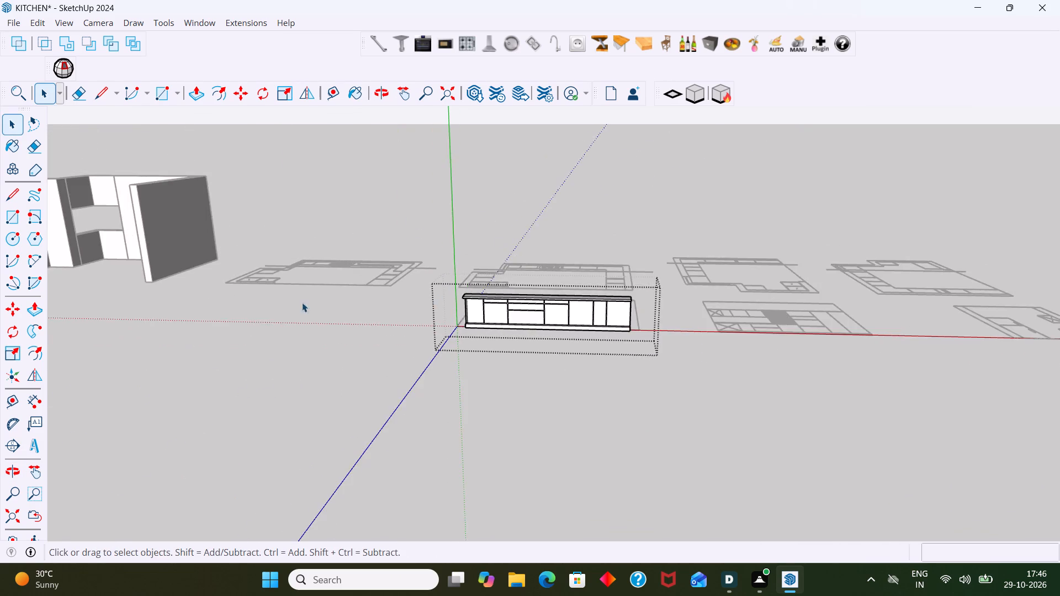
scroll(302, 302, "down", 2)
middle_click_drag(256, 310, 417, 307, "shift")
scroll(282, 267, "up", 9)
middle_click_drag(301, 265, 311, 274)
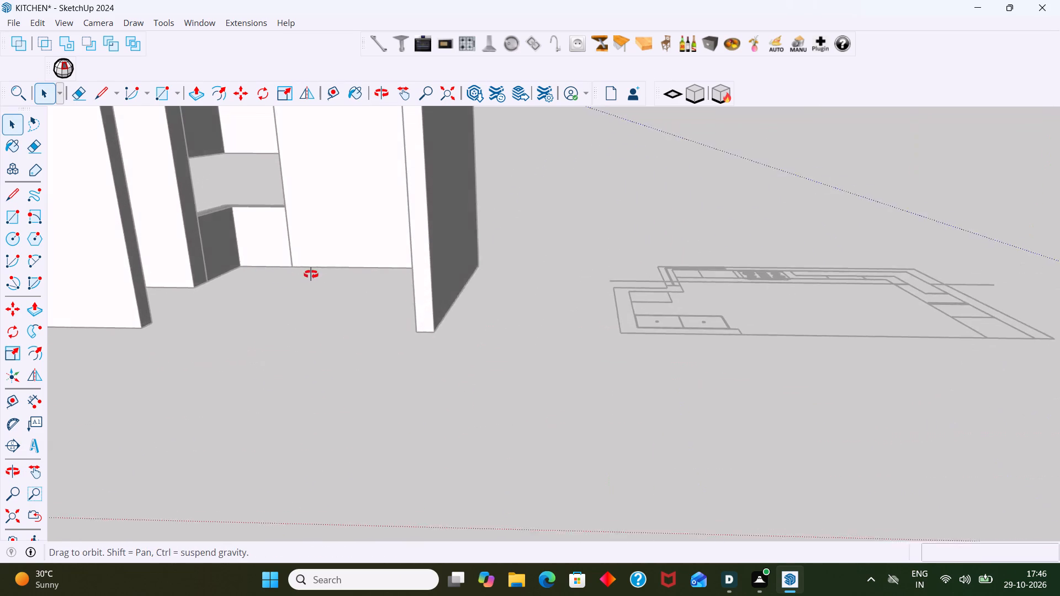
middle_click_drag(311, 274, 320, 294)
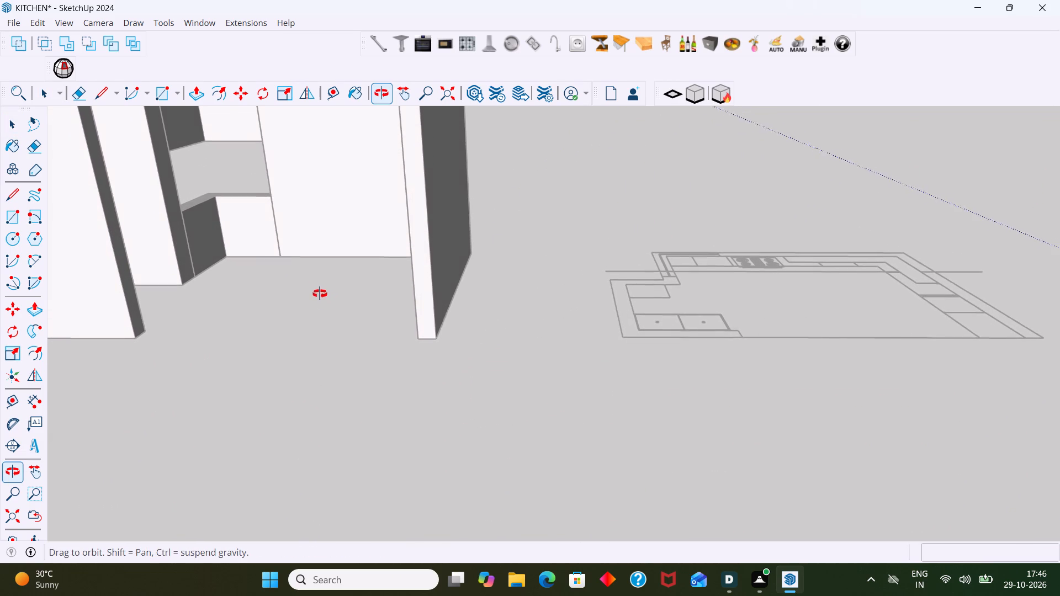
middle_click_drag(320, 294, 319, 281)
scroll(338, 277, "down", 11)
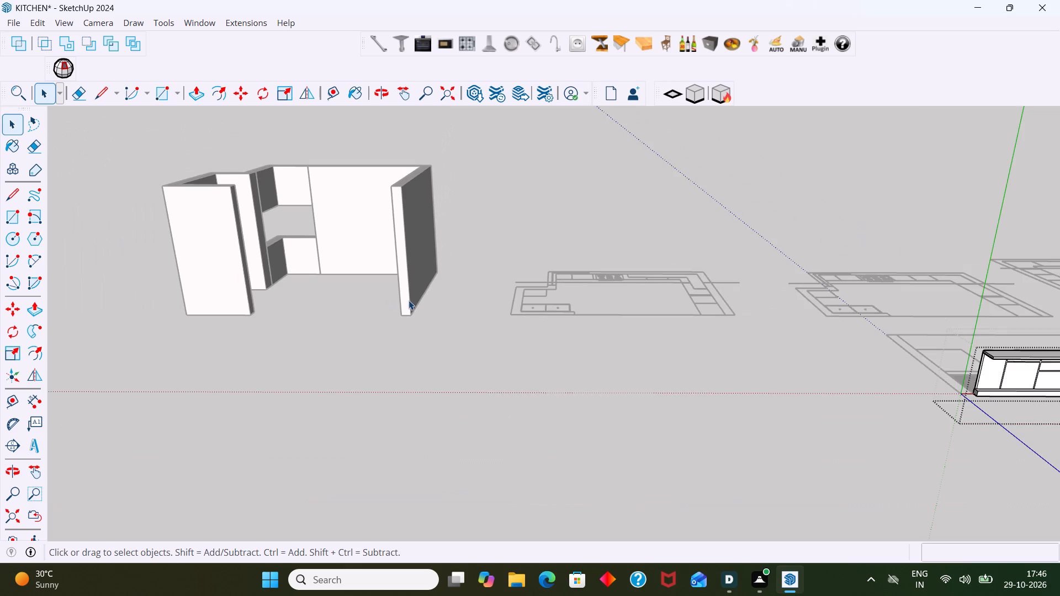
scroll(330, 283, "down", 3)
middle_click_drag(558, 320, 393, 312)
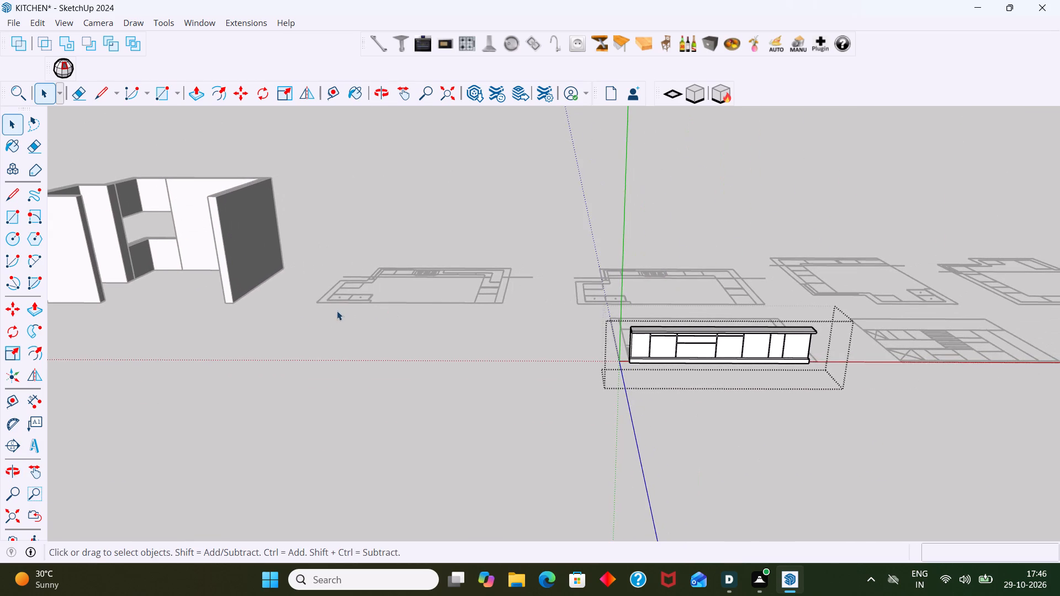
middle_click_drag(354, 308, 220, 313)
Inspect the base cabinet fronts, plinth and strips around the narrow and end cabinets.
scroll(618, 354, "up", 8)
middle_click_drag(623, 358, 605, 345)
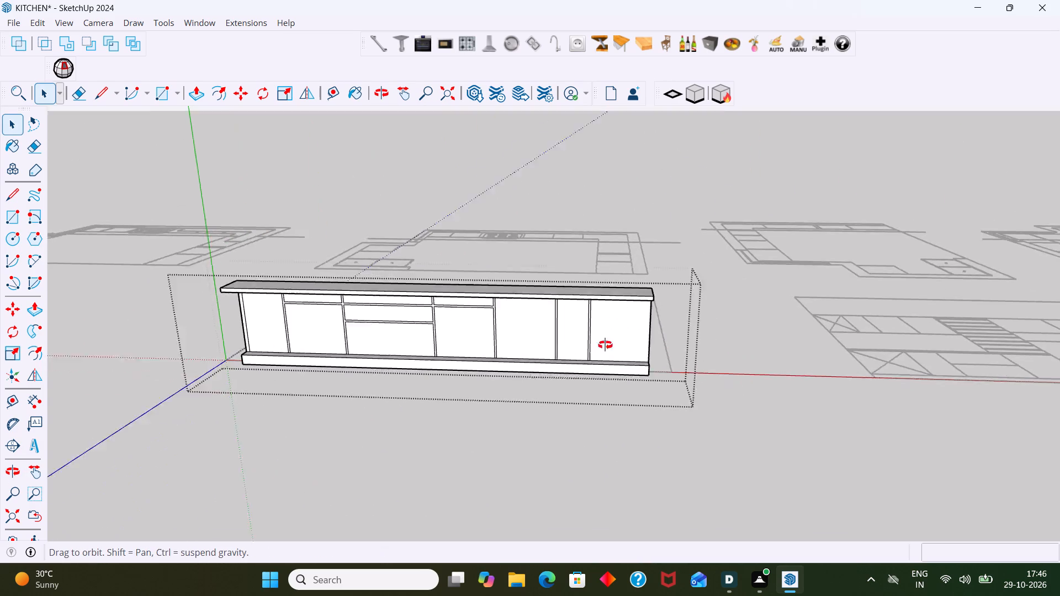
middle_click_drag(605, 345, 403, 317)
scroll(404, 324, "up", 12)
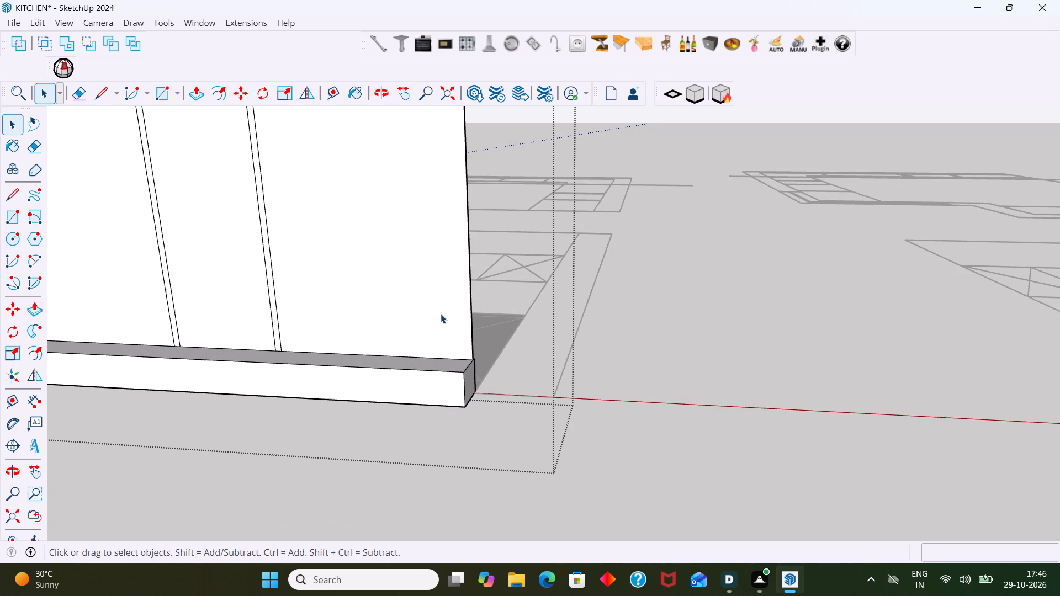
scroll(444, 315, "down", 15)
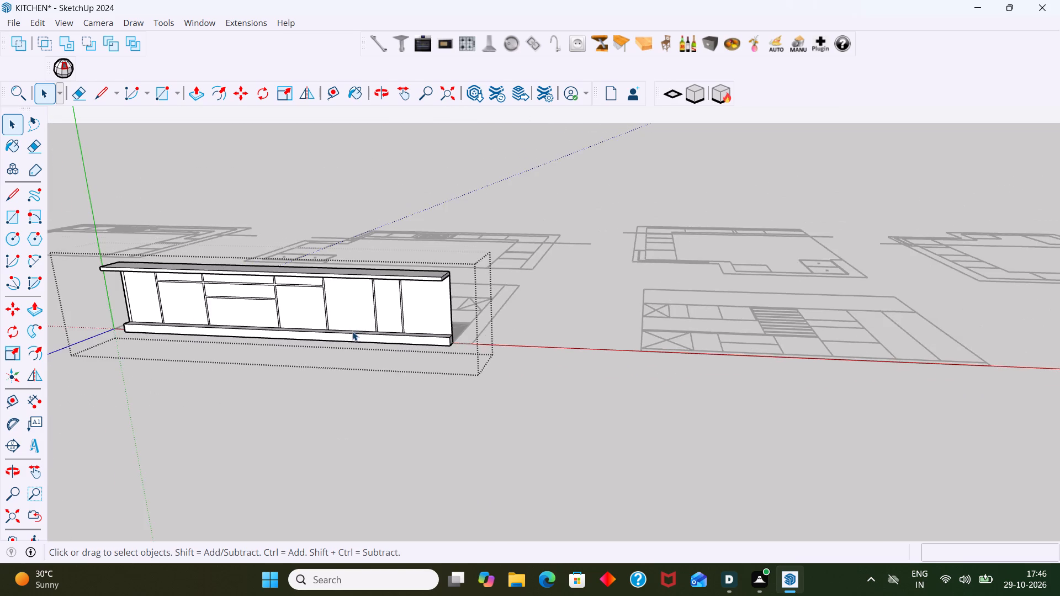
scroll(352, 331, "up", 5)
scroll(436, 315, "up", 6)
scroll(439, 311, "down", 5)
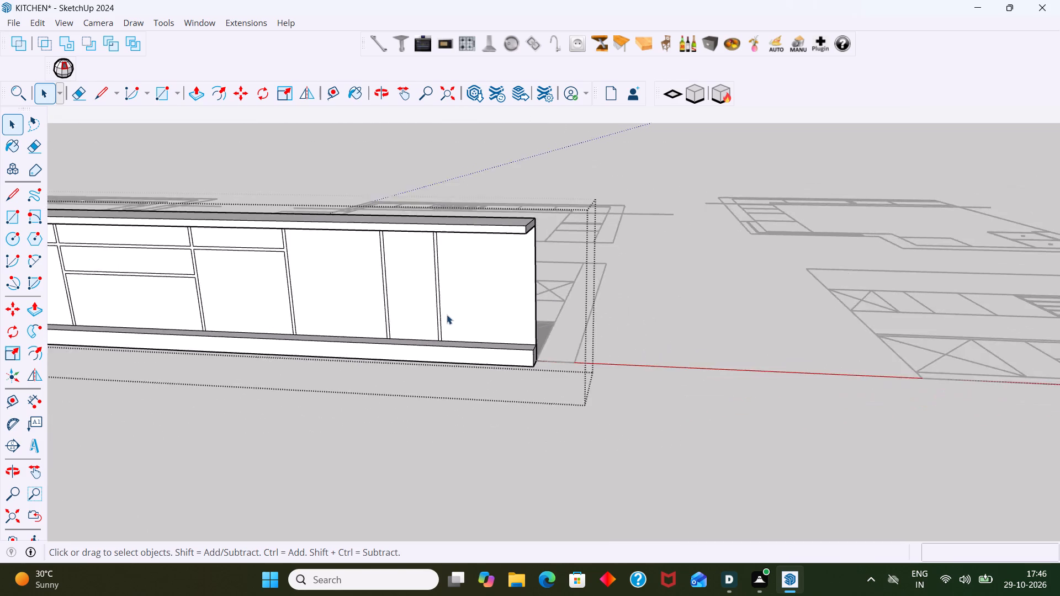
scroll(447, 315, "down", 5)
middle_click_drag(476, 317, 686, 348, "shift")
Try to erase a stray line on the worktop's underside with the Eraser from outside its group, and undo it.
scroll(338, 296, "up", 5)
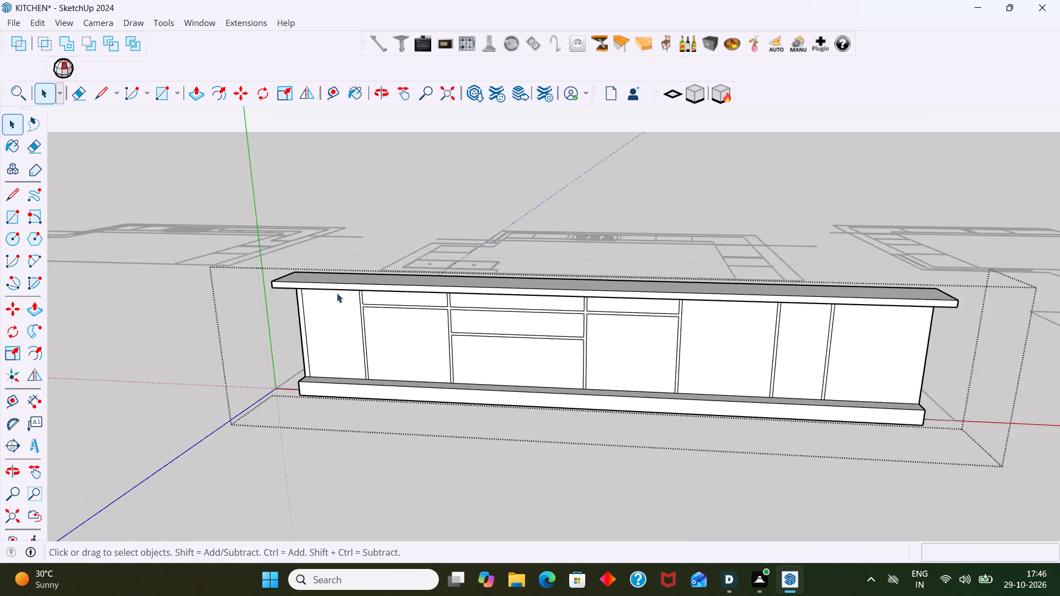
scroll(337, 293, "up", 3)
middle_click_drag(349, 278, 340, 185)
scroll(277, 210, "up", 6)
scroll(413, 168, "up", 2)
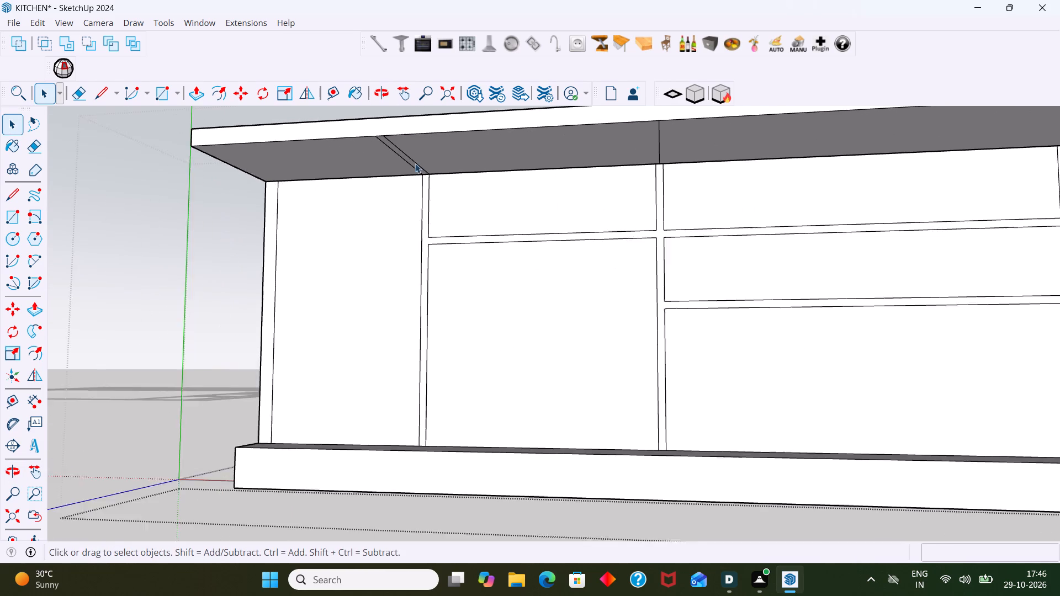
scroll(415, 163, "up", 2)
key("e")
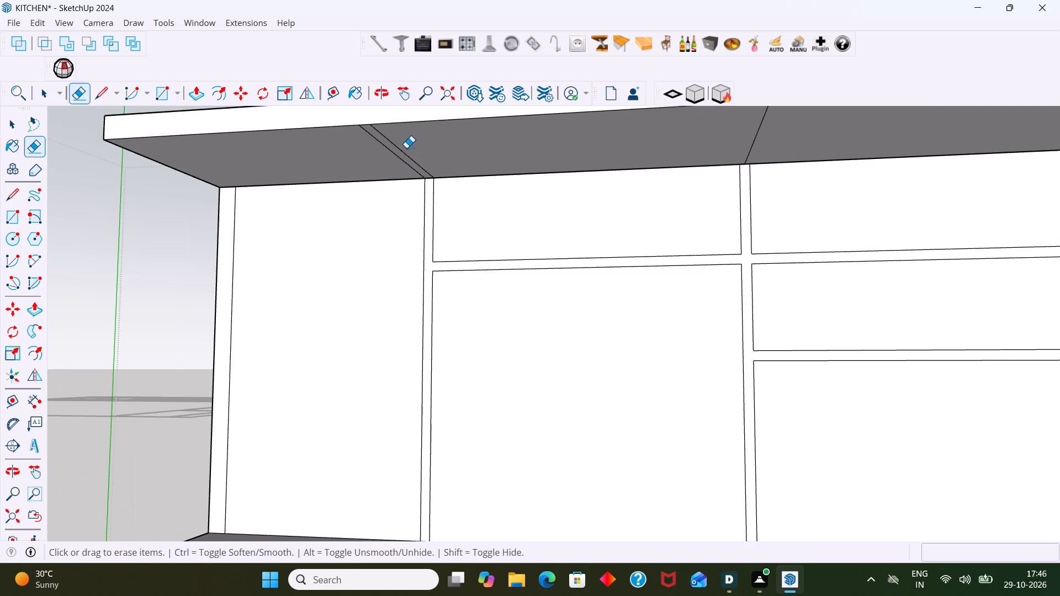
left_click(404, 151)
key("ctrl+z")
Open the worktop group and delete the three stray lines across its underside at both ends of the first single-drawer cabinet.
key("space")
double_click(420, 156)
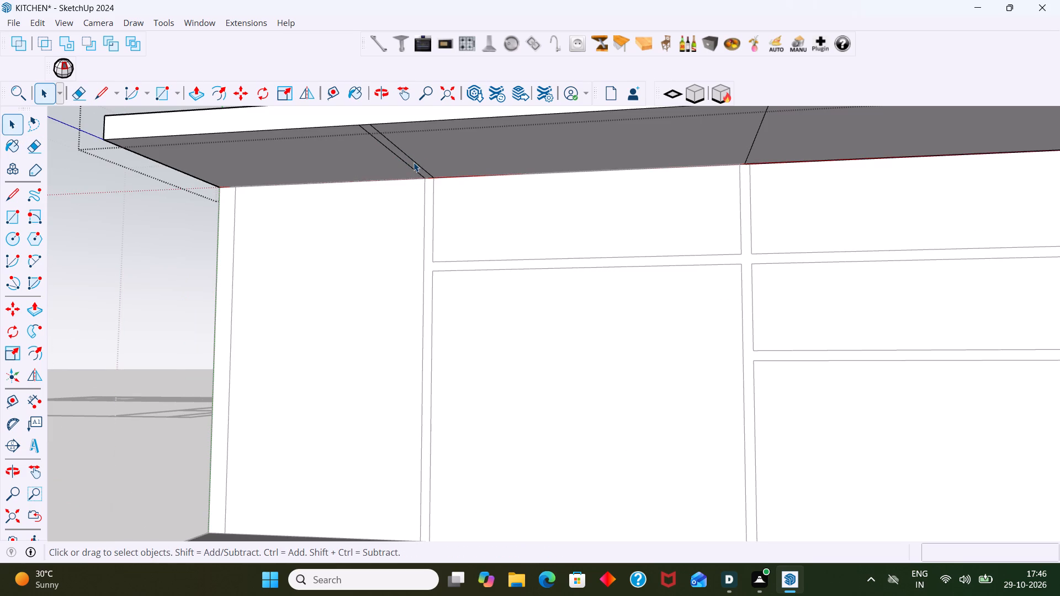
left_click(415, 162)
key("Delete")
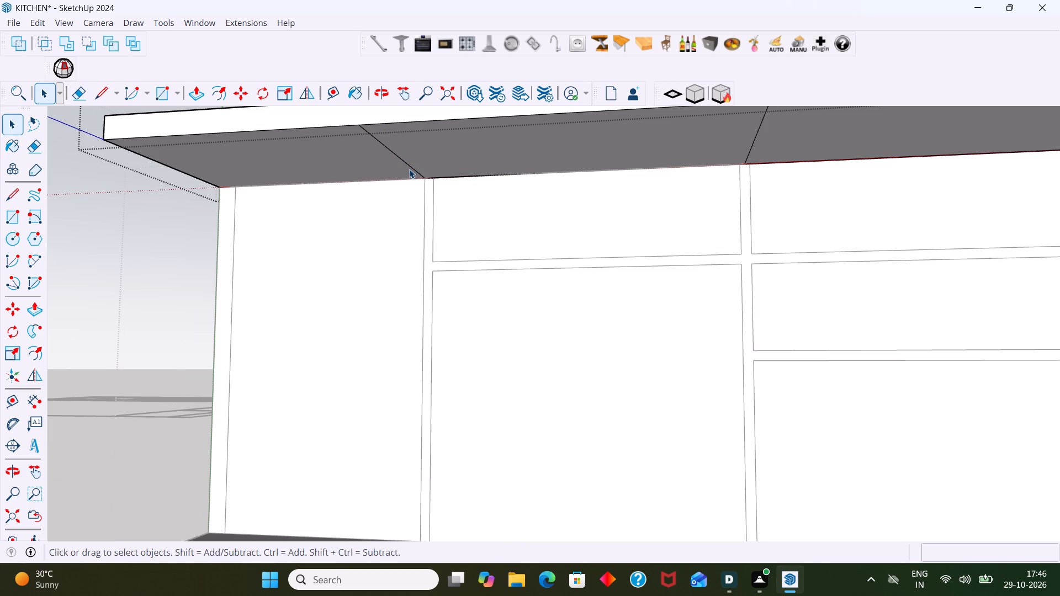
left_click(409, 168)
key("Delete")
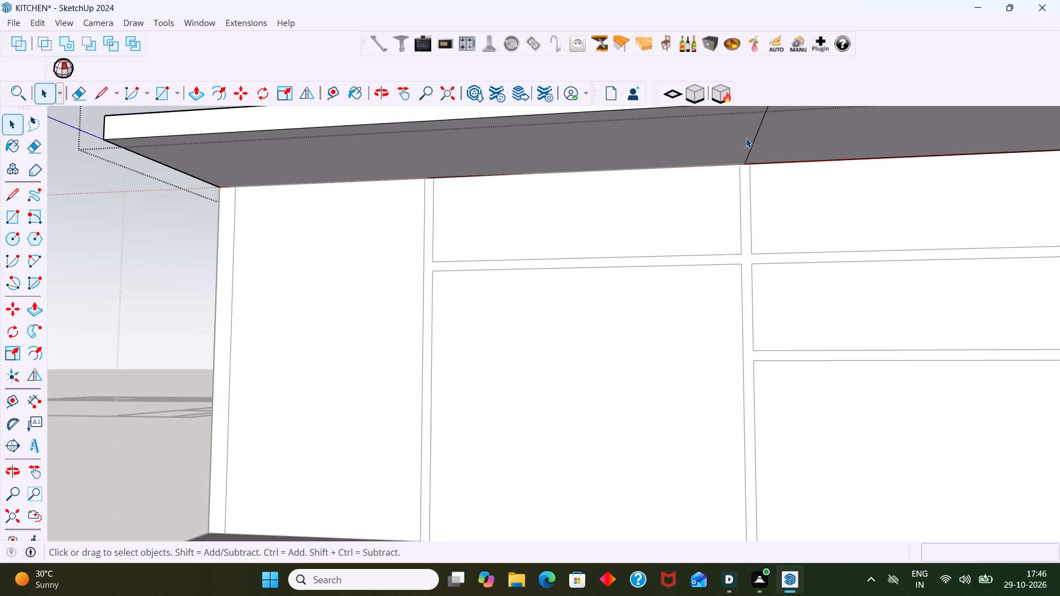
left_click(754, 136)
key("Delete")
Delete the two stray lines across the worktop's underside at both ends of the single-drawer cabinet beside the wide plain cabinet.
scroll(739, 142, "down", 6)
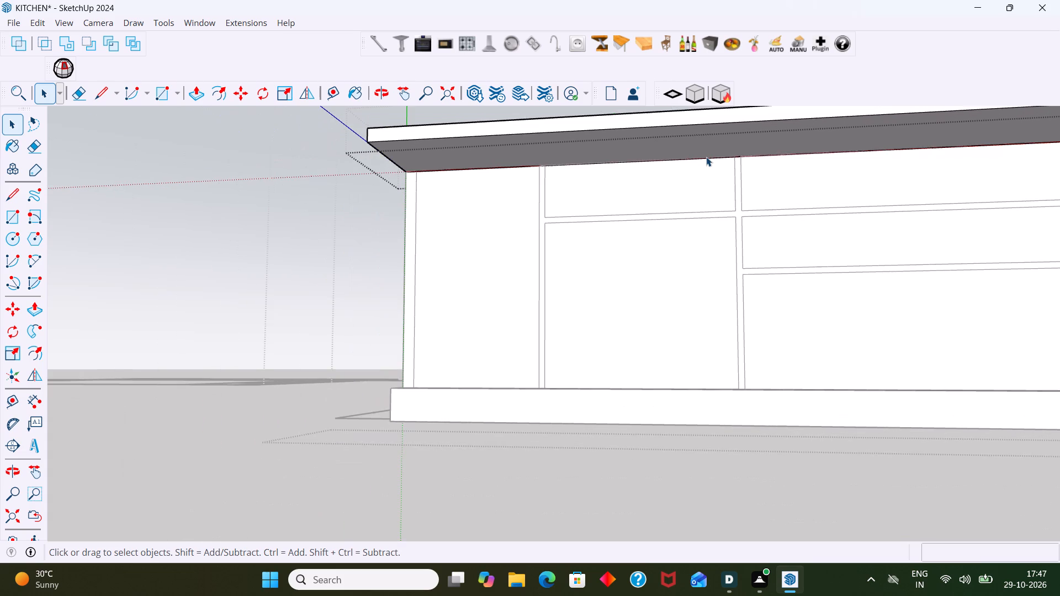
middle_click_drag(704, 157, 250, 221, "shift")
scroll(499, 212, "down", 1)
scroll(588, 204, "up", 5)
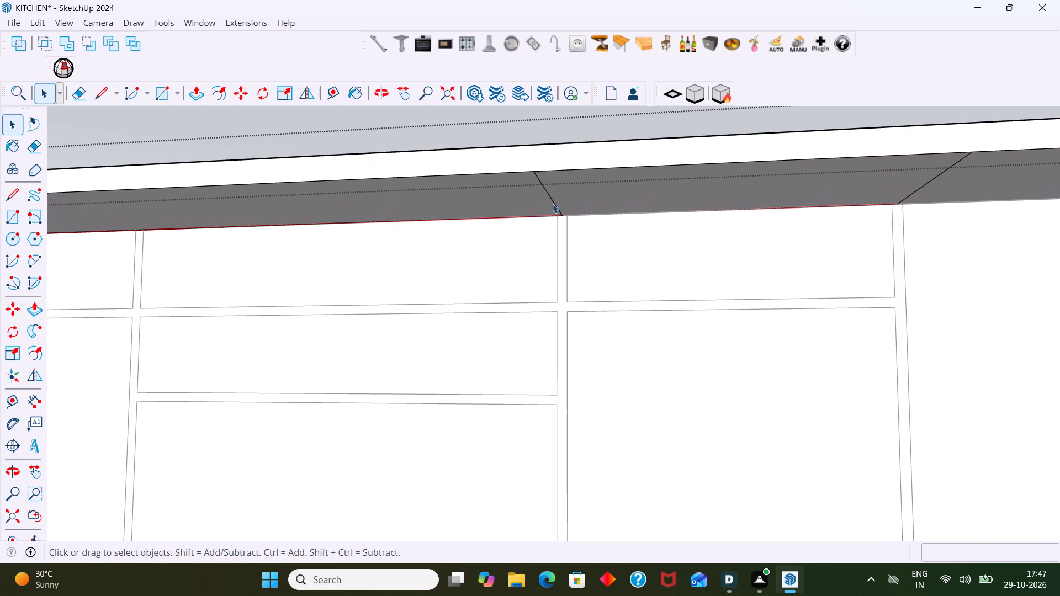
left_click(554, 204)
key("Delete")
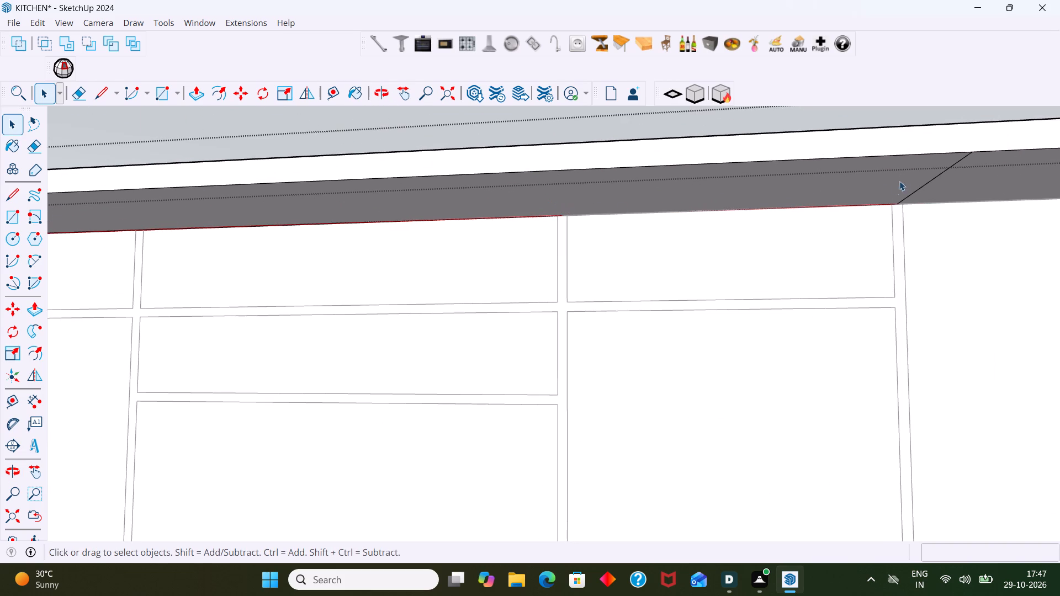
left_click(918, 188)
key("Delete")
Delete the two stray lines across the worktop's underside at both sides of the narrow cabinet and close the worktop group.
scroll(917, 189, "down", 5)
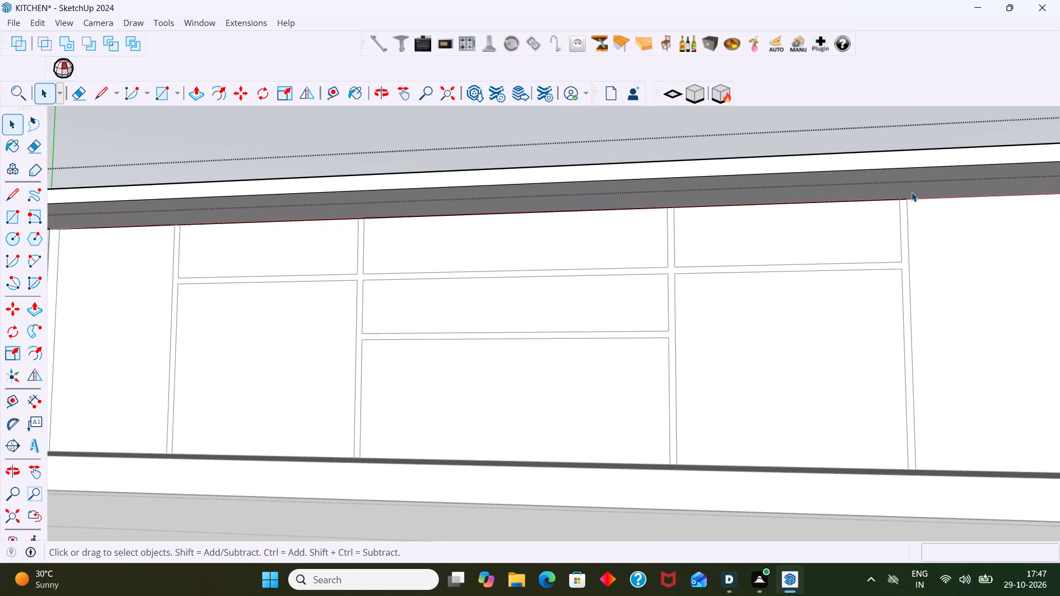
middle_click_drag(905, 193, 415, 227, "shift")
scroll(656, 238, "down", 2)
scroll(655, 224, "up", 5)
left_click(667, 217)
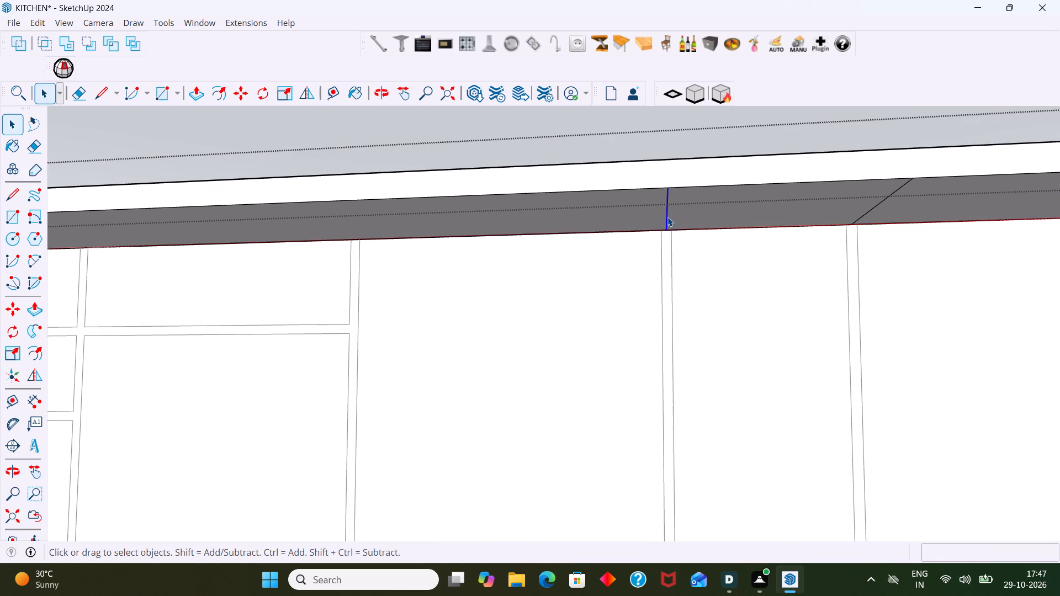
key("Delete")
left_click(883, 203)
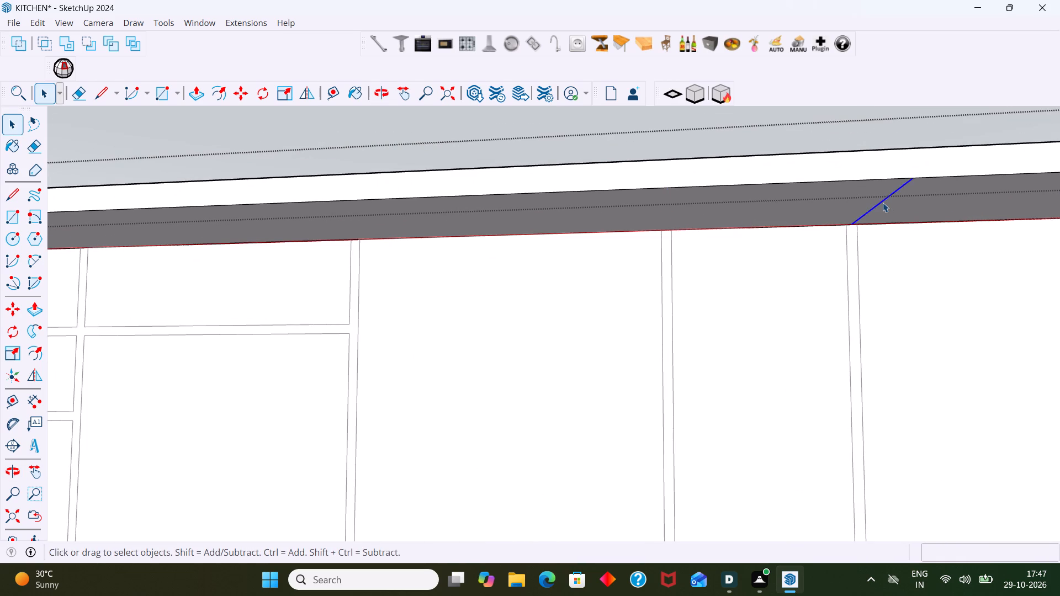
key("Delete")
scroll(878, 207, "down", 8)
middle_click_drag(867, 212, 501, 210, "shift")
scroll(630, 219, "down", 3)
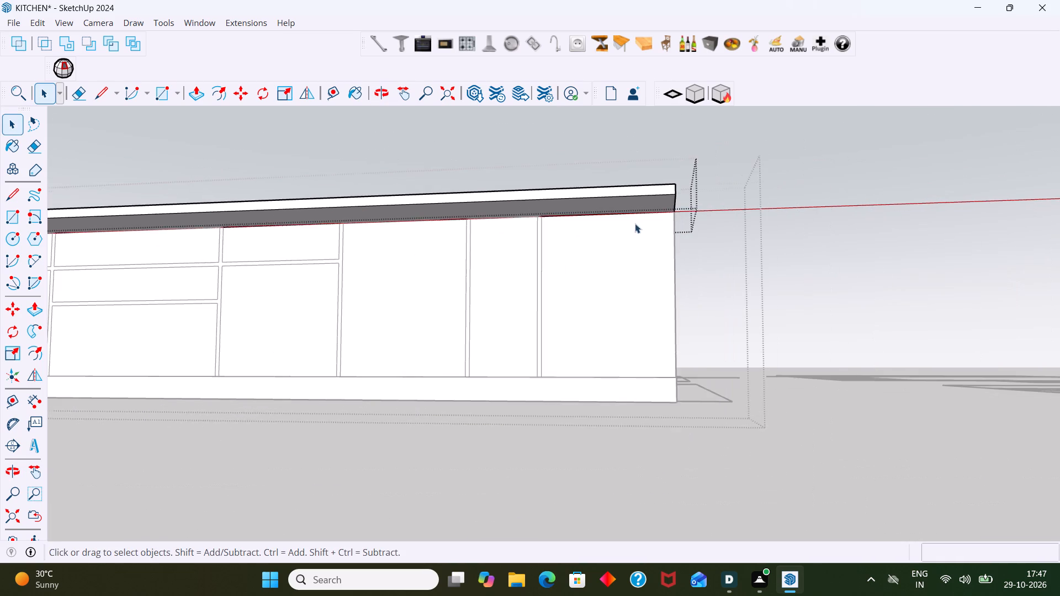
scroll(635, 223, "down", 2)
middle_click_drag(606, 295, 608, 353)
scroll(615, 333, "down", 3)
left_click(773, 352)
Inspect the cabinet fronts, the plinth and the worktop's underside along the whole run.
middle_click_drag(451, 361, 579, 280, "shift")
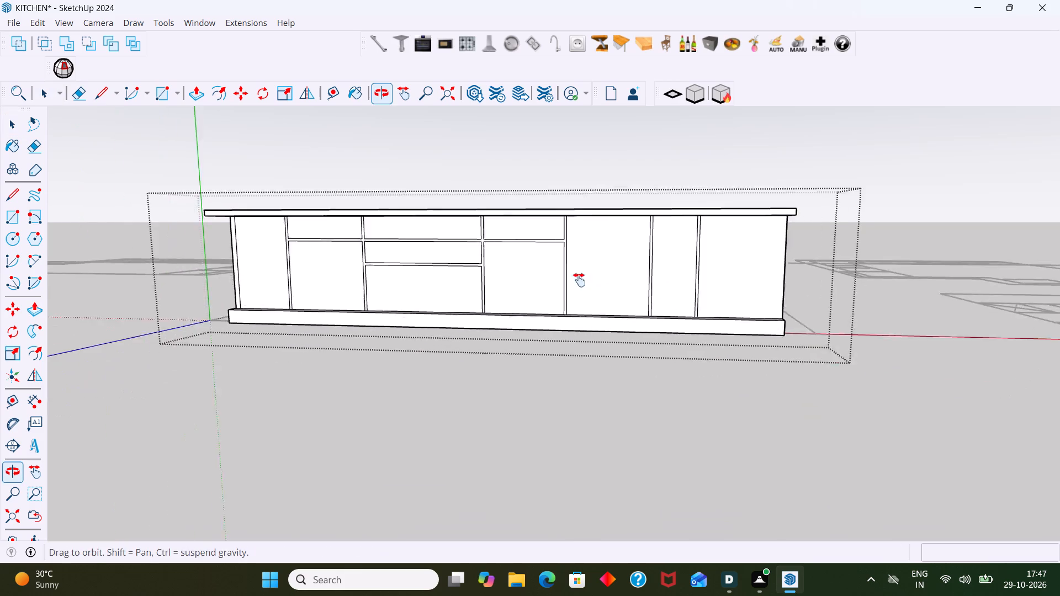
middle_click_drag(579, 280, 584, 272, "shift")
scroll(348, 281, "up", 9)
scroll(323, 283, "down", 2)
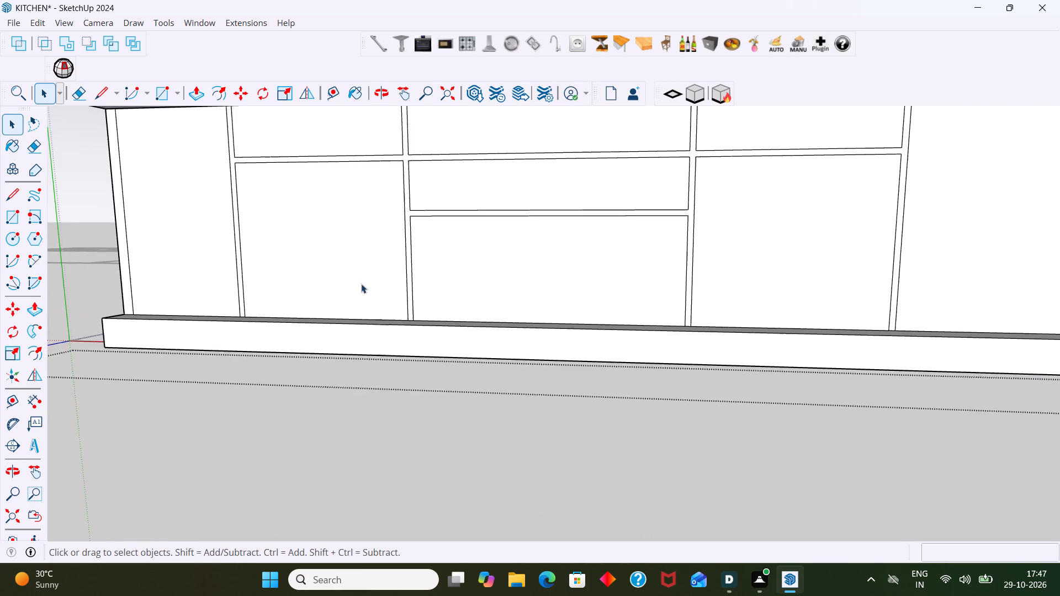
scroll(361, 284, "down", 4)
scroll(499, 272, "up", 1)
scroll(239, 282, "down", 3)
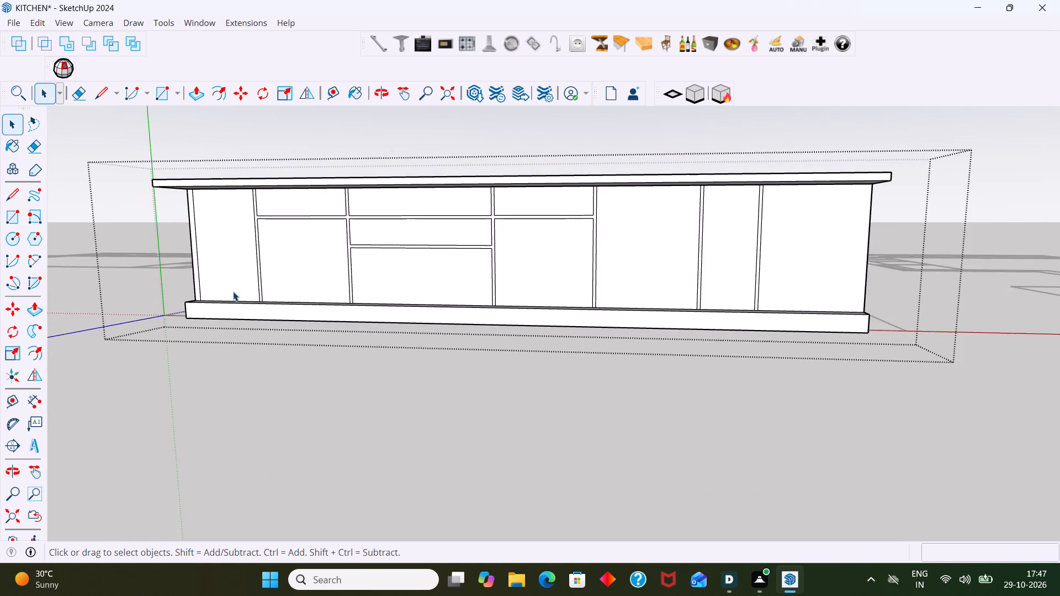
middle_click_drag(239, 310, 247, 326)
scroll(235, 252, "up", 1)
middle_click_drag(246, 236, 268, 159)
scroll(248, 150, "up", 3)
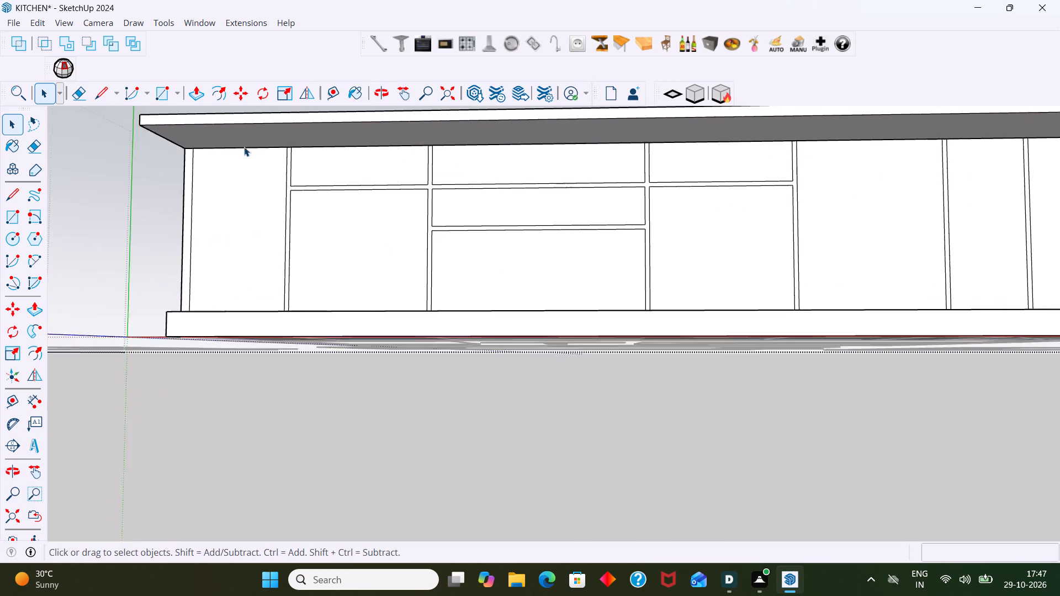
Place a horizontal guide 18 mm below the worktop's underside across the cabinet fronts.
scroll(244, 147, "up", 7)
left_click(235, 143)
left_click(239, 146)
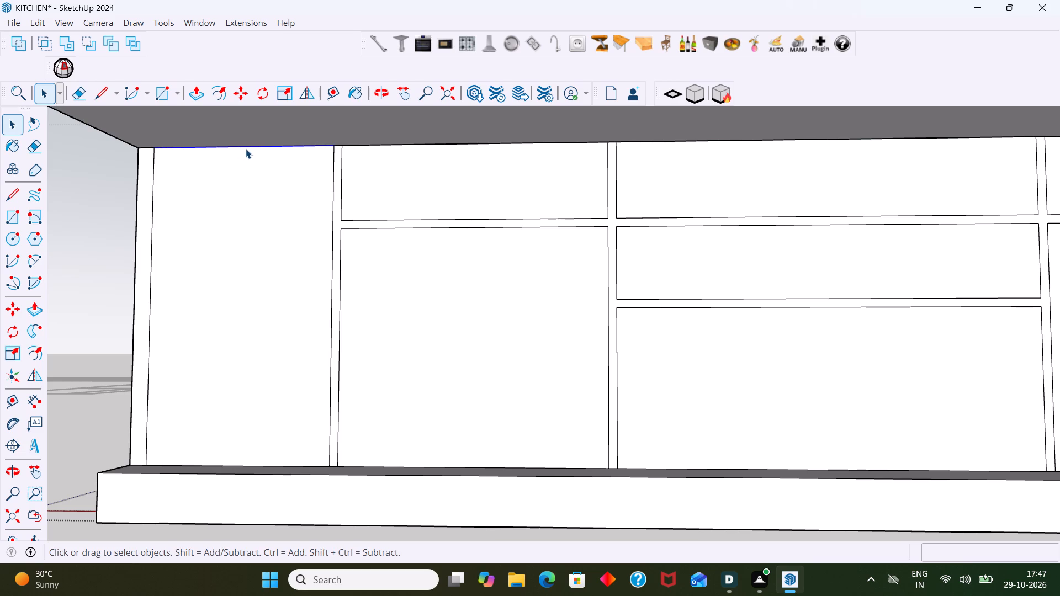
key("space")
left_click(98, 284)
key("t")
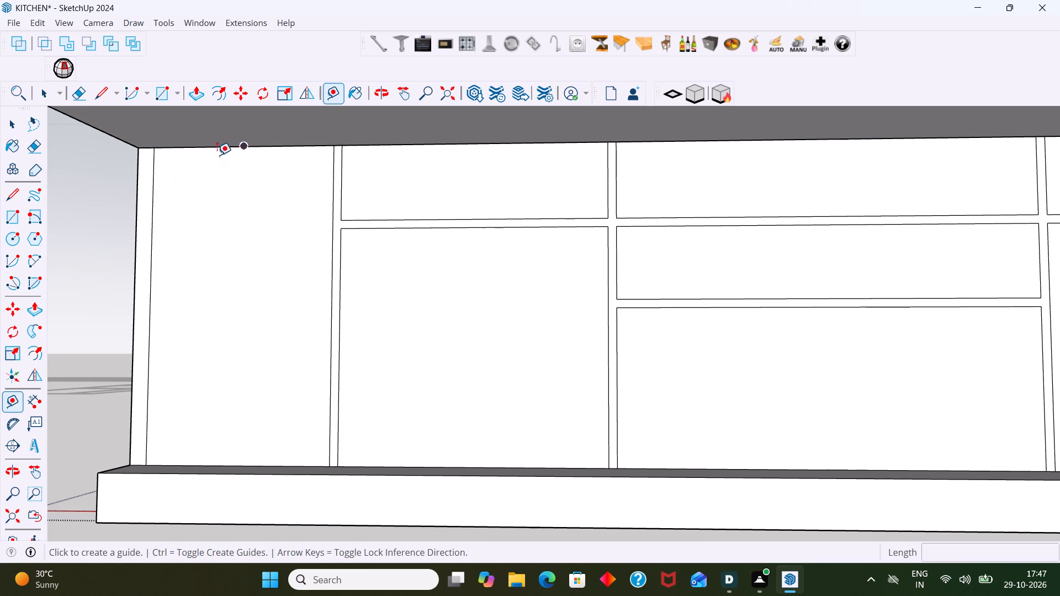
left_click(220, 148)
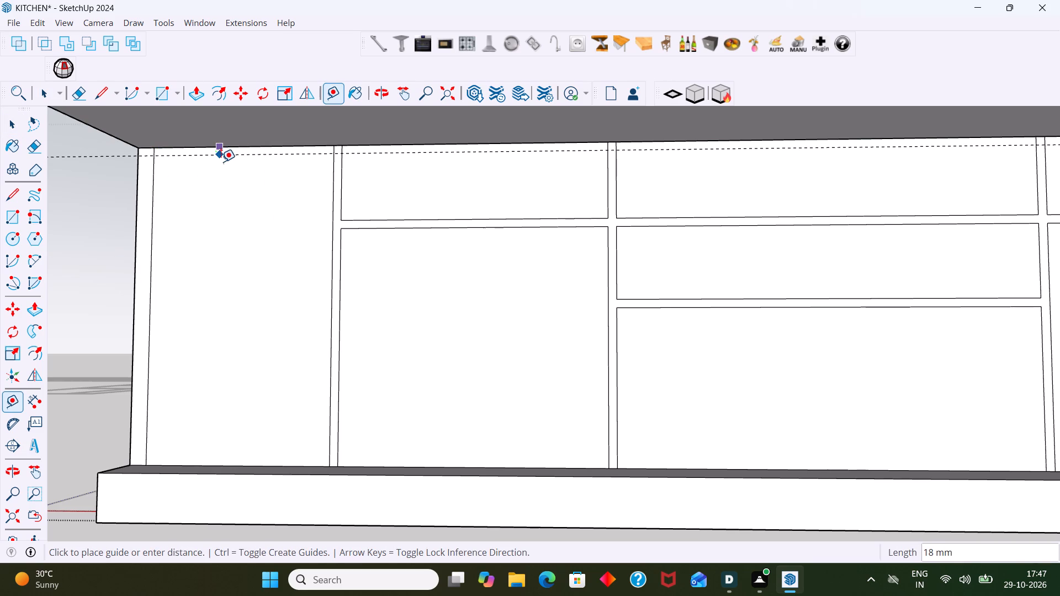
left_click(221, 162)
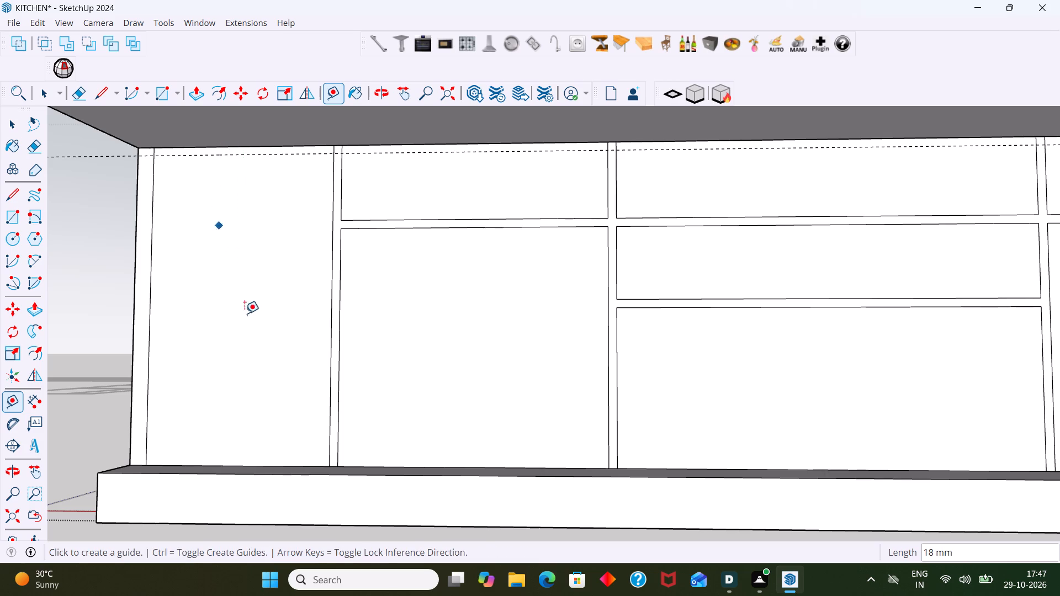
Place a second horizontal guide 18 mm above the plinth's top edge across the cabinet fronts.
middle_click_drag(226, 467, 224, 507)
scroll(225, 503, "up", 6)
middle_click_drag(227, 514, 225, 497)
scroll(227, 503, "down", 4)
scroll(235, 496, "up", 3)
left_click(241, 510)
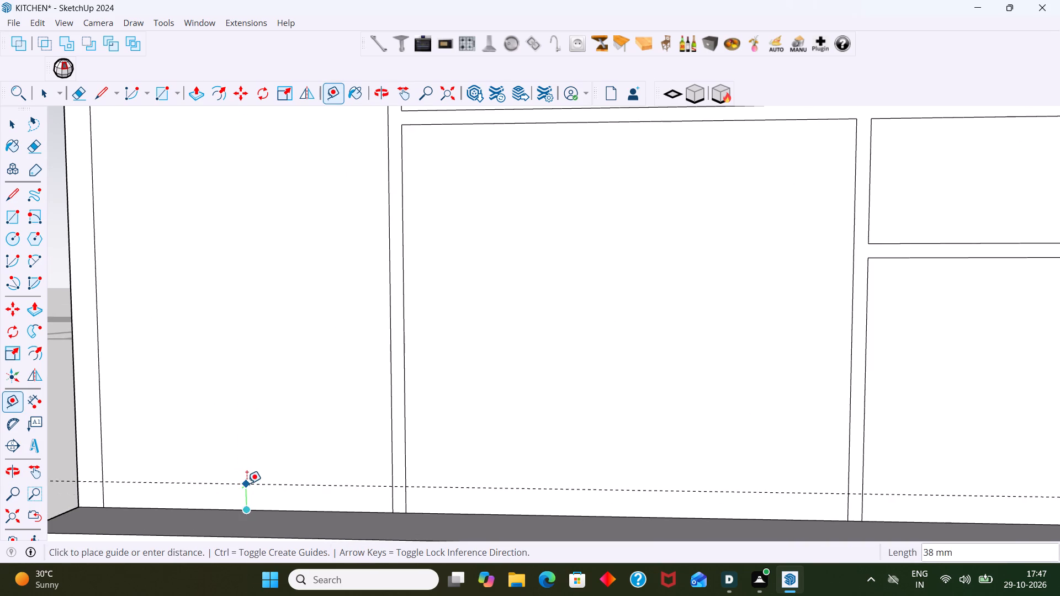
left_click(248, 489)
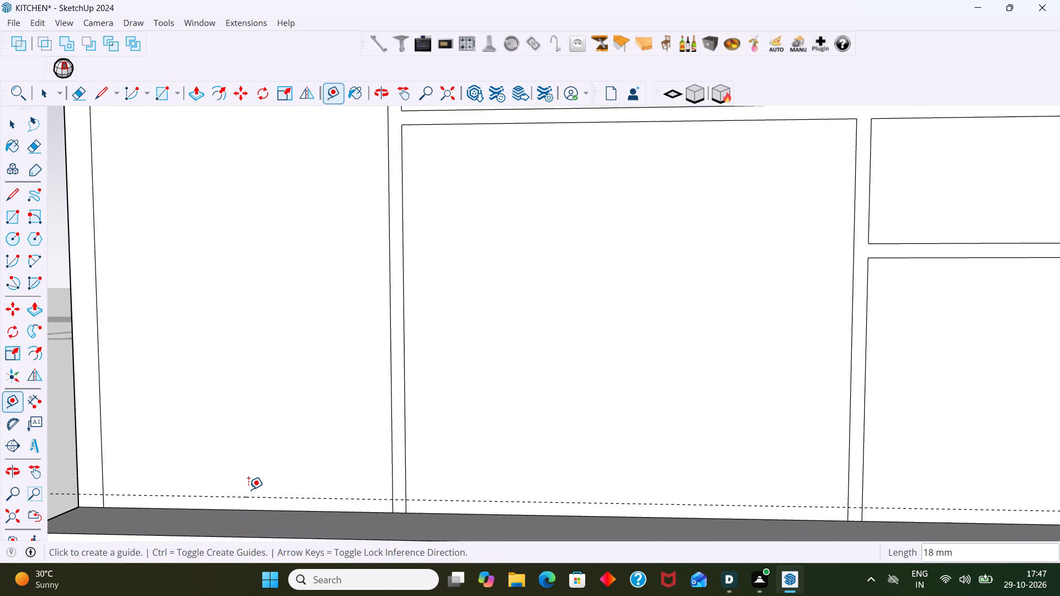
key("space")
Draw a 4014 mm line along the lower guide from the first end strip's inner edge to the far end of the run.
scroll(248, 489, "down", 6)
middle_click_drag(244, 475, 242, 416, "shift")
key("l")
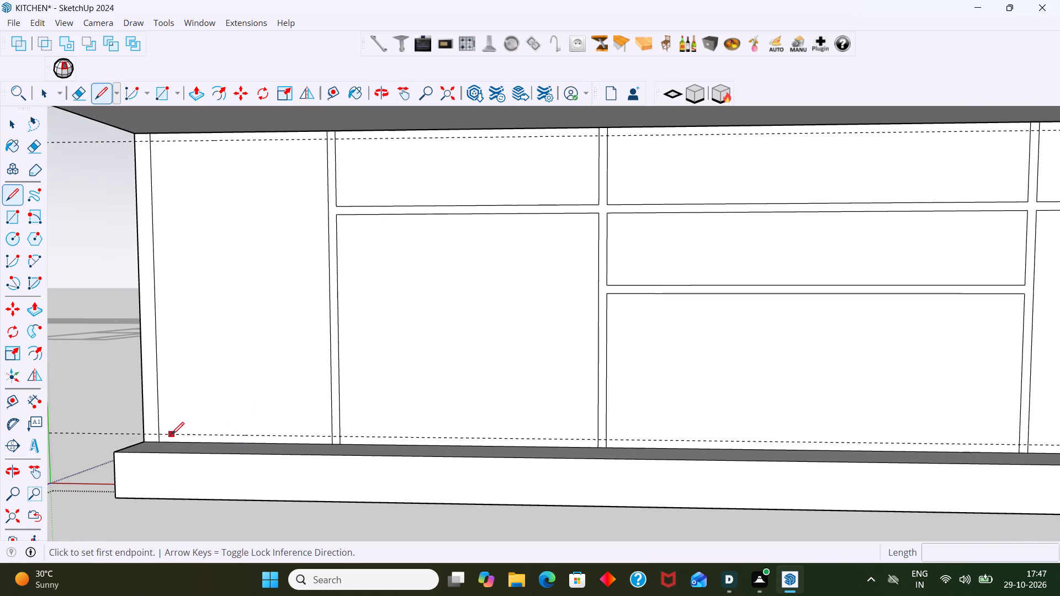
left_click(161, 433)
scroll(548, 419, "down", 4)
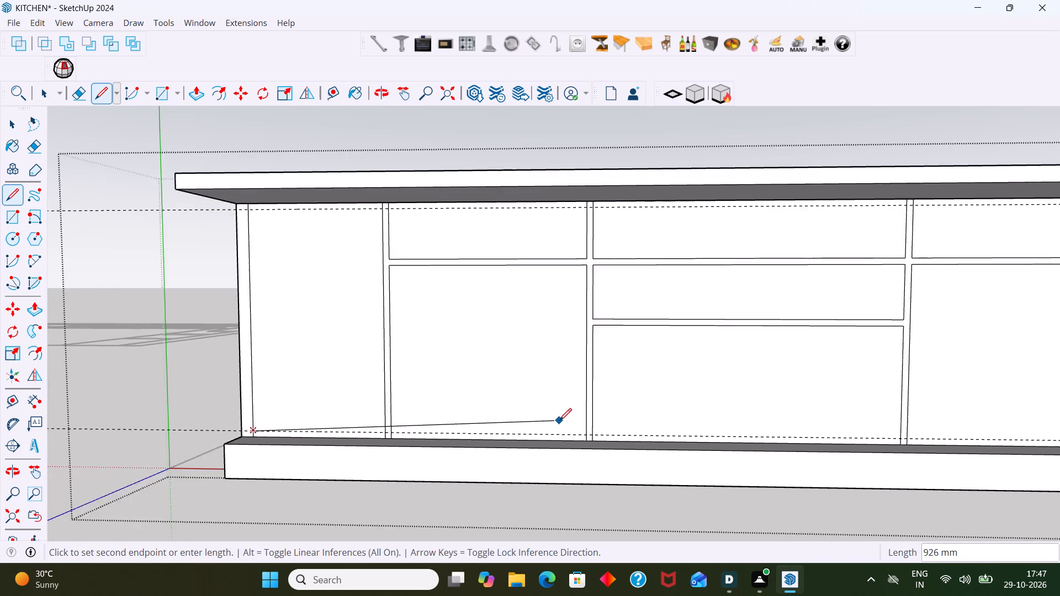
scroll(559, 421, "down", 1)
middle_click_drag(563, 422, 187, 349, "shift")
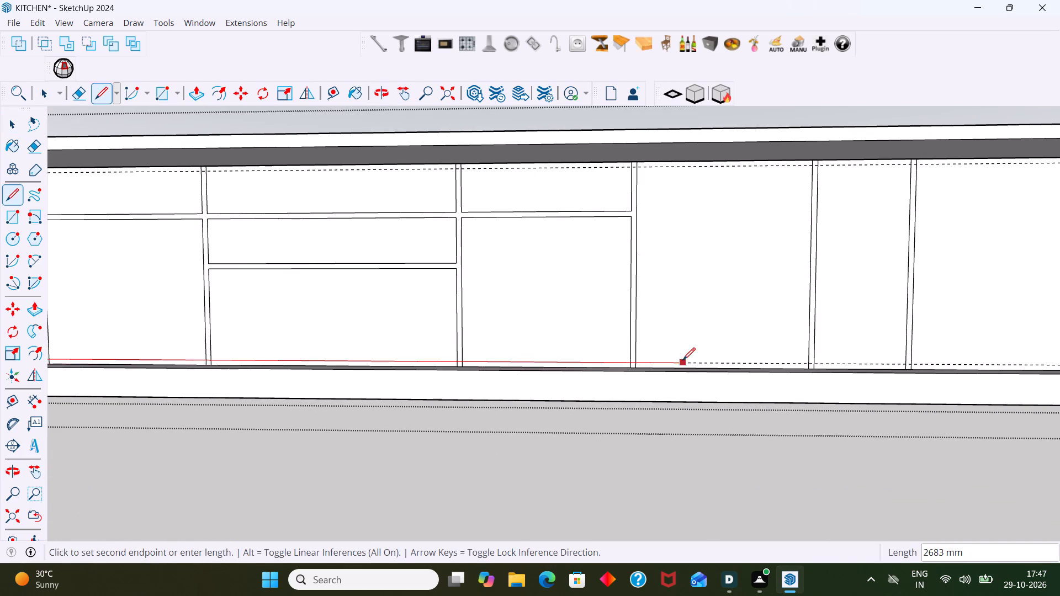
key("Right")
scroll(829, 353, "down", 4)
middle_click_drag(841, 347, 468, 350, "shift")
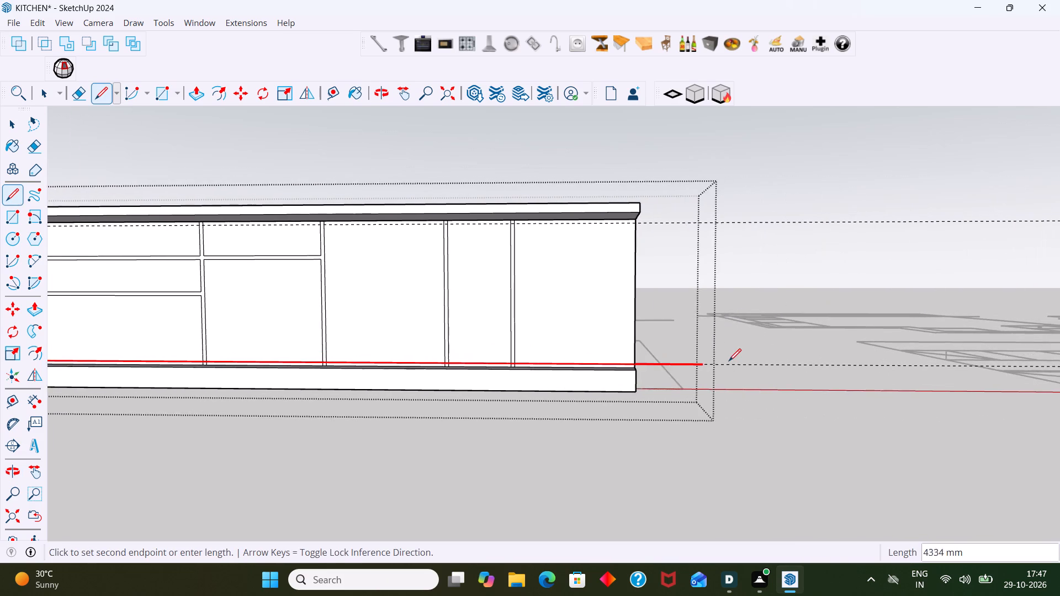
scroll(729, 361, "up", 8)
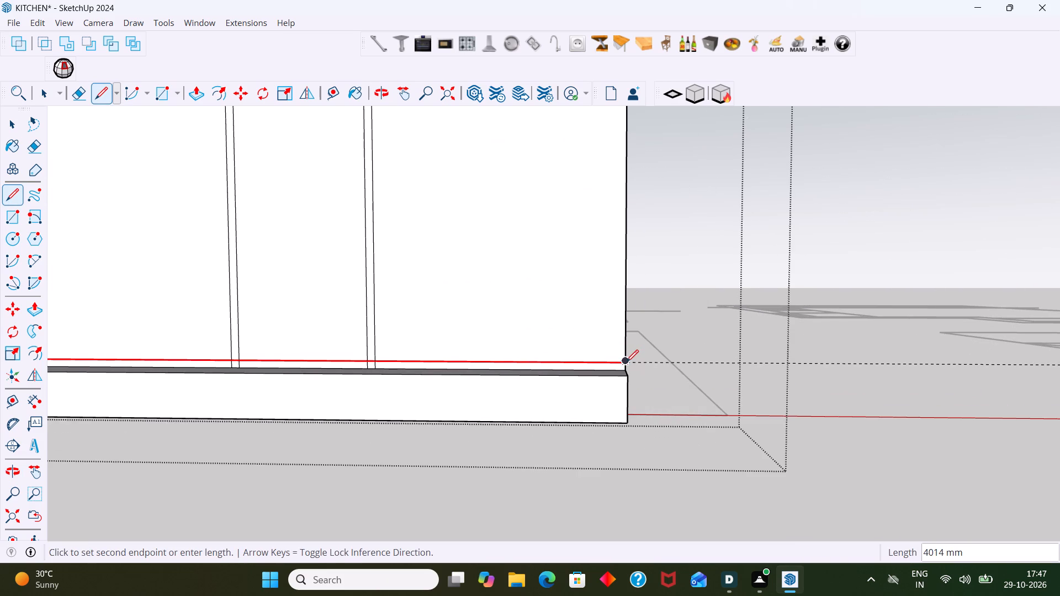
scroll(622, 365, "up", 8)
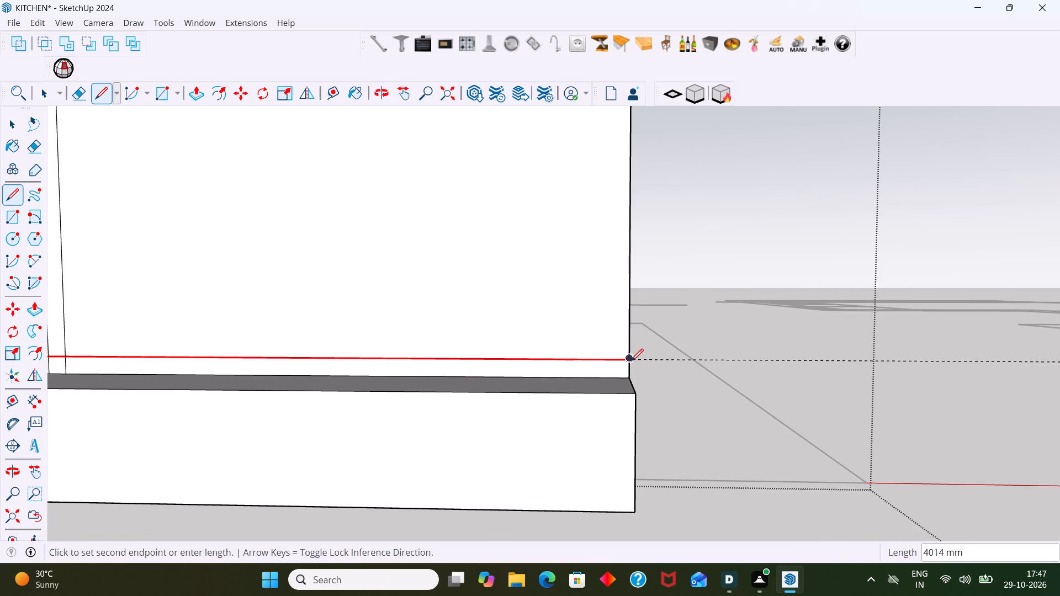
left_click(629, 361)
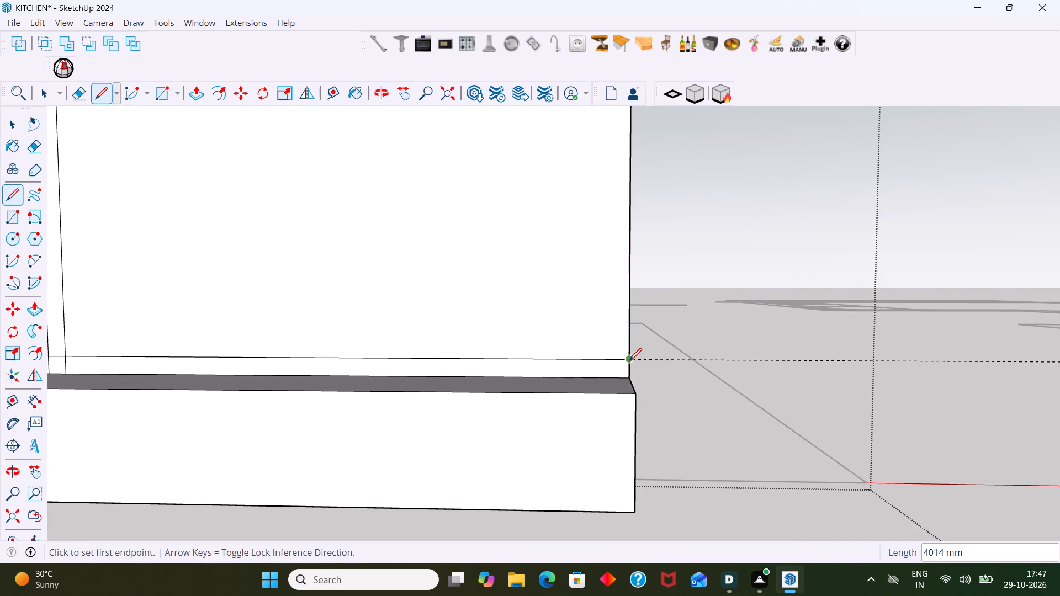
key("space")
Erase the crossing line pieces at the foot of the strip between the wide plain cabinet and the narrow cabinet.
scroll(629, 364, "down", 15)
scroll(510, 366, "up", 3)
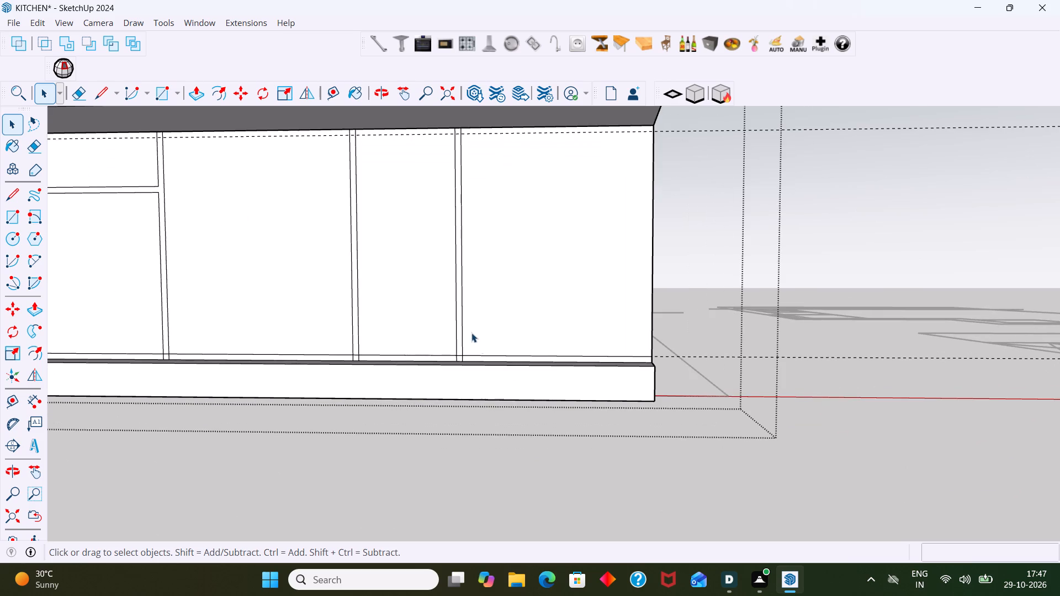
middle_click_drag(469, 329, 764, 288, "shift")
scroll(633, 326, "up", 9)
left_click(660, 312)
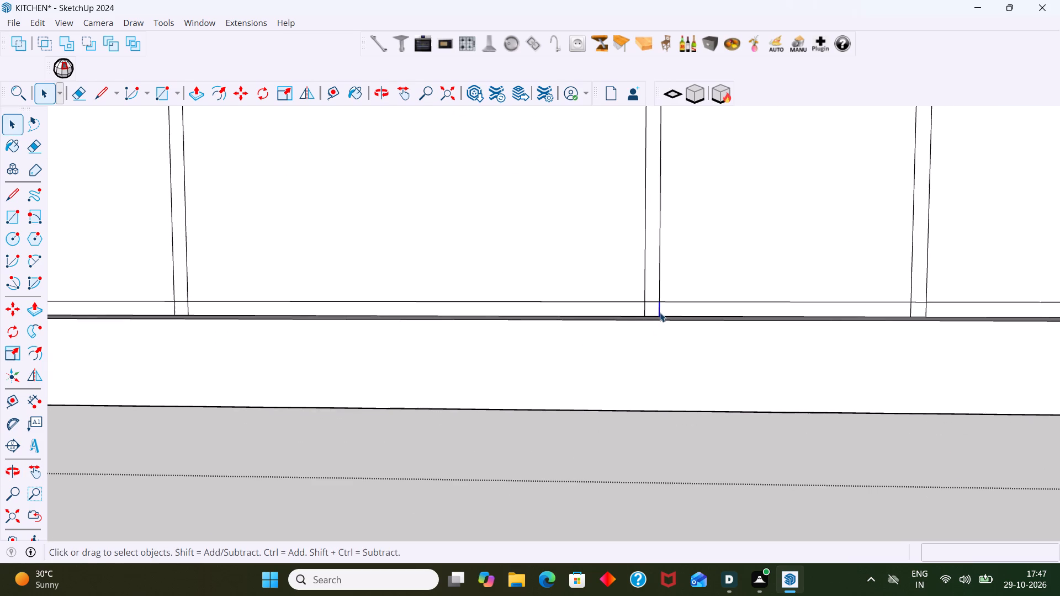
key("Delete")
key("e")
scroll(654, 322, "up", 2)
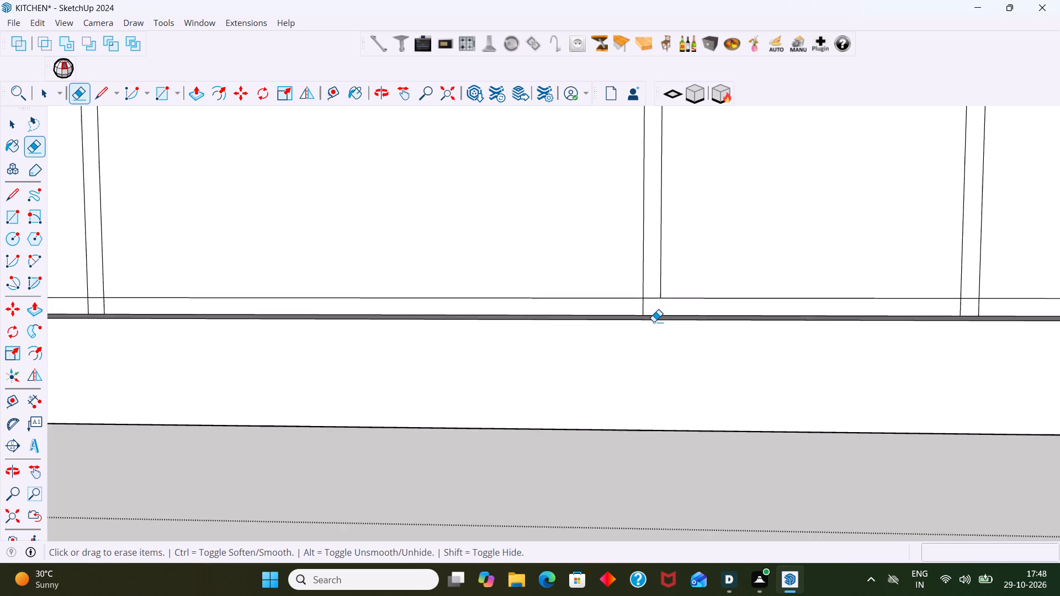
scroll(654, 322, "up", 6)
left_click(652, 282)
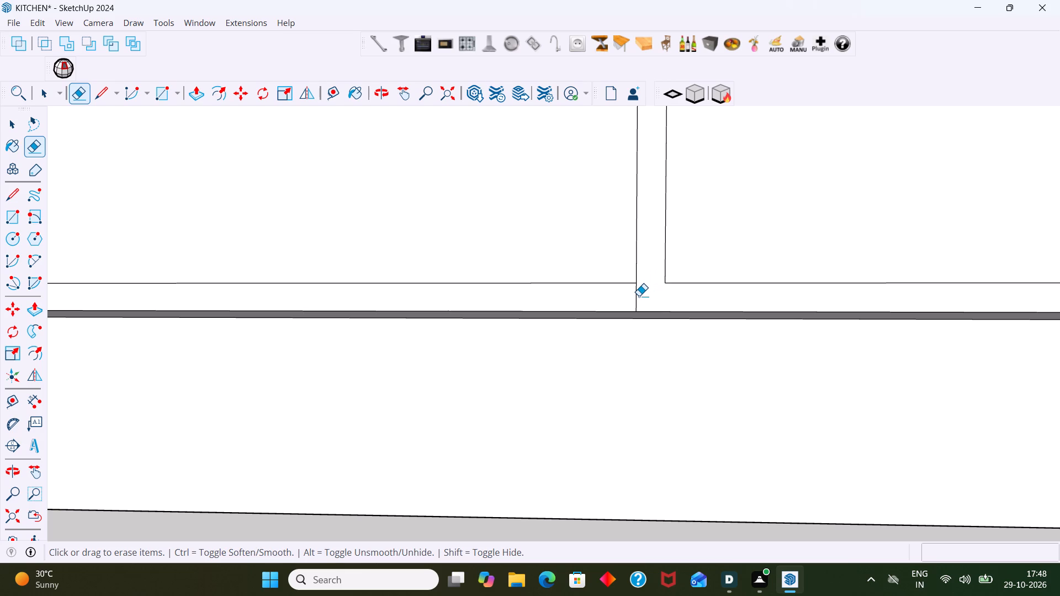
left_click(639, 296)
scroll(634, 296, "down", 1)
left_click(634, 296)
left_click(637, 296)
Erase the crossing line pieces at the foot of the strip between the narrow cabinet and the last plain cabinet.
scroll(624, 300, "down", 3)
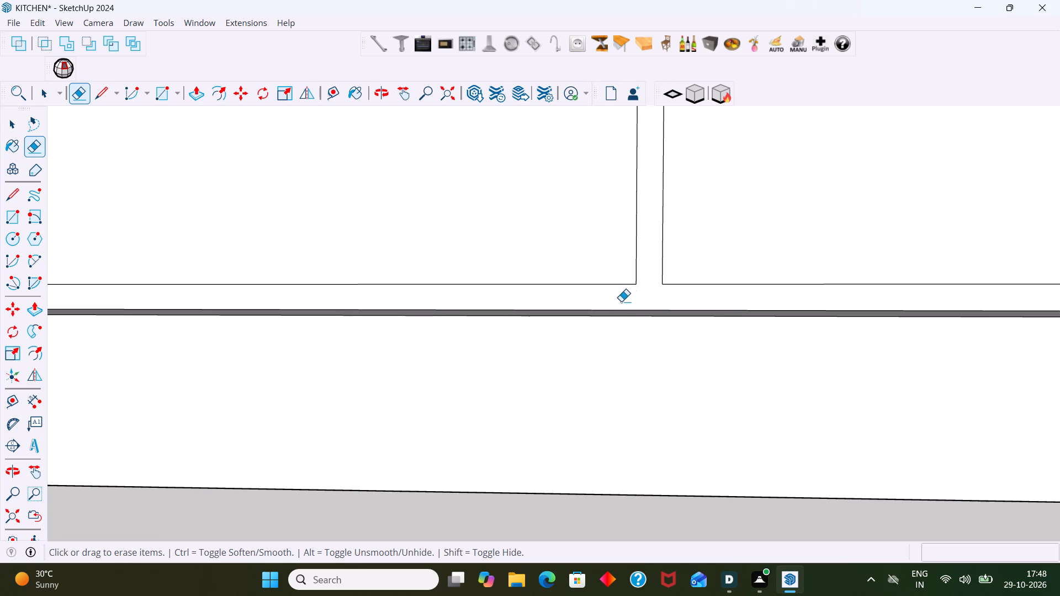
scroll(621, 301, "down", 5)
scroll(818, 305, "up", 6)
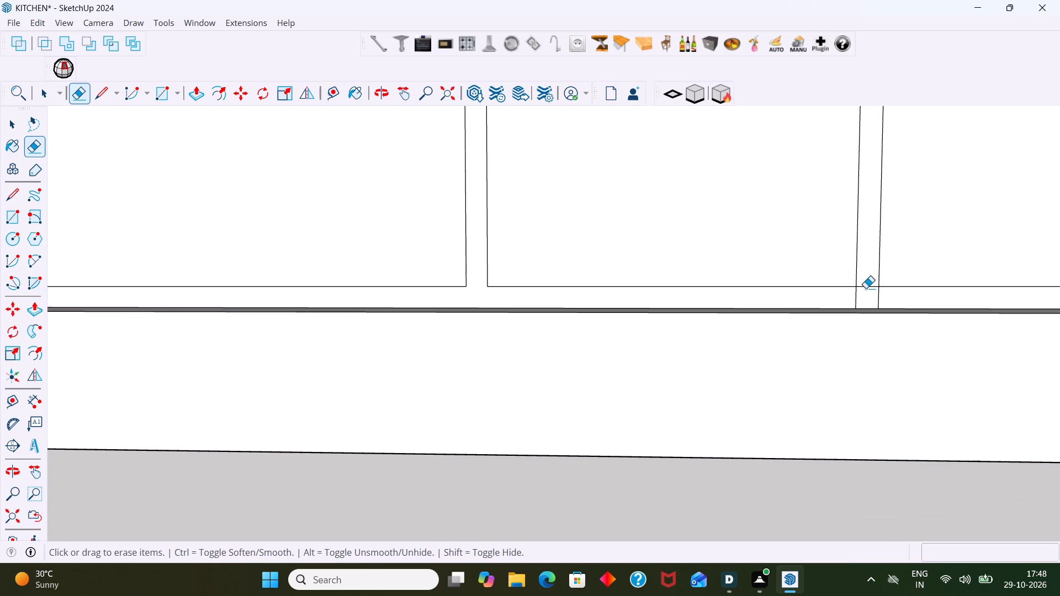
left_click(865, 289)
left_click(867, 286)
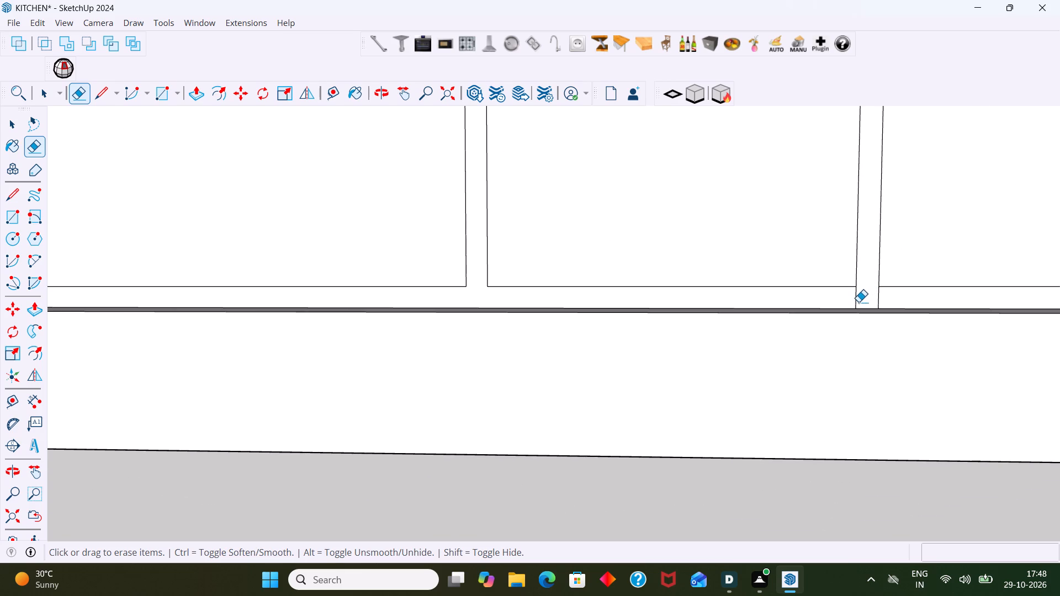
left_click(856, 304)
left_click(878, 300)
Erase the crossing line pieces at the foot of the strip between the second single-drawer cabinet and the wide plain cabinet.
scroll(879, 299, "down", 4)
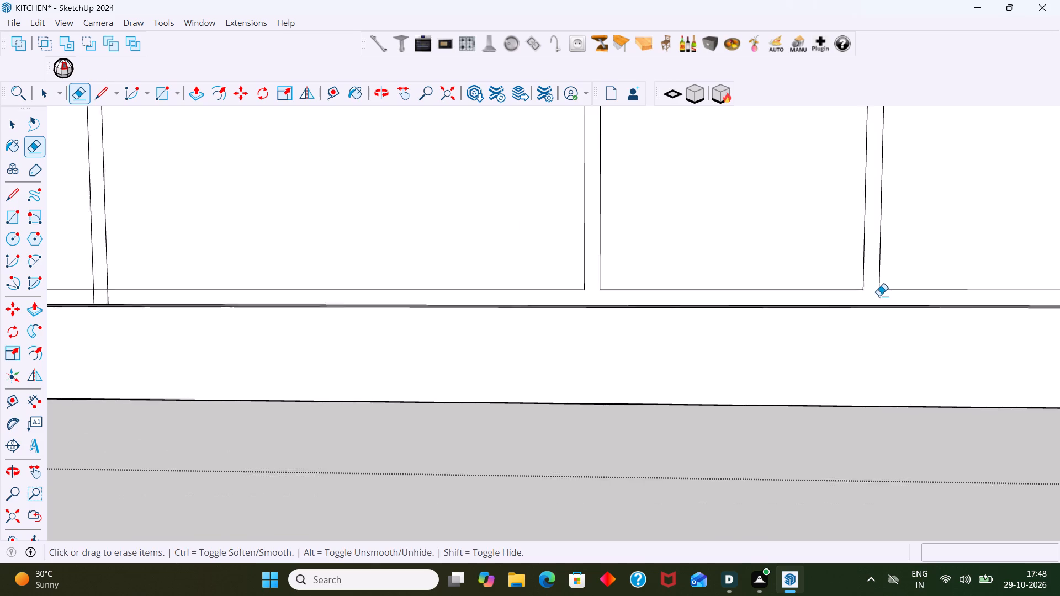
scroll(879, 296, "down", 1)
middle_click_drag(871, 292, 584, 292, "shift")
scroll(692, 291, "down", 6)
scroll(799, 283, "down", 2)
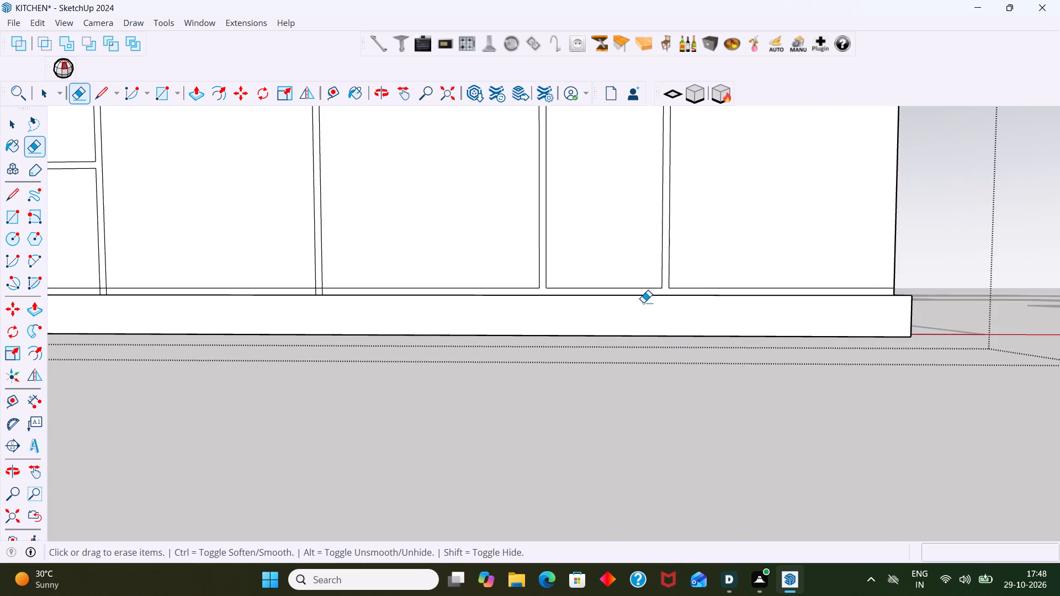
middle_click_drag(642, 303, 928, 275)
scroll(552, 268, "up", 17)
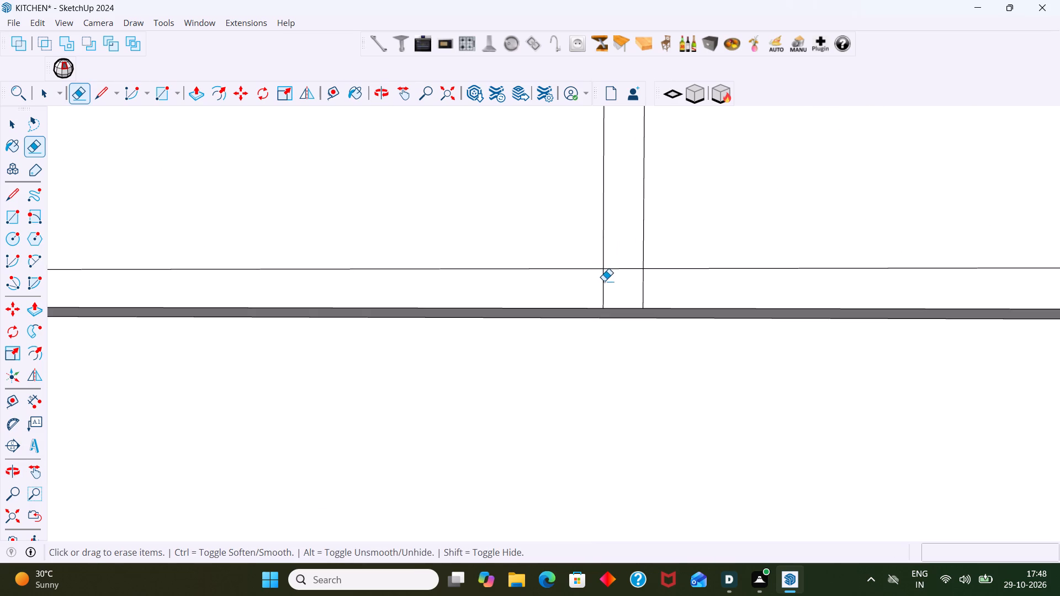
left_click(603, 283)
left_click(620, 267)
left_click(623, 268)
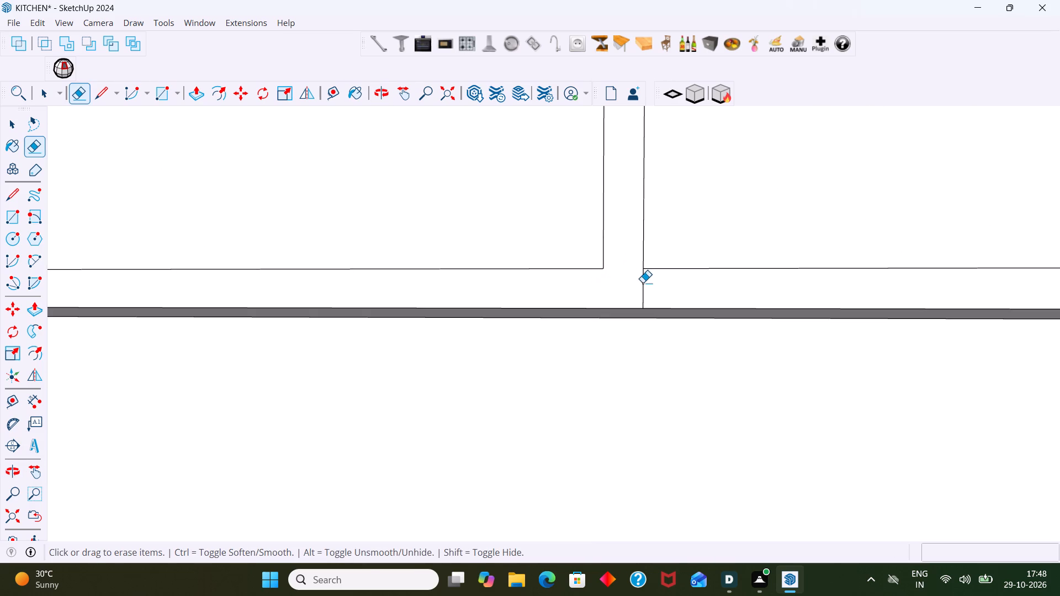
left_click(644, 284)
Erase the crossing line pieces at the foot of the strip between the two-drawer cabinet and the second single-drawer cabinet.
scroll(641, 283, "down", 12)
middle_click_drag(558, 289, 910, 261)
scroll(577, 259, "up", 3)
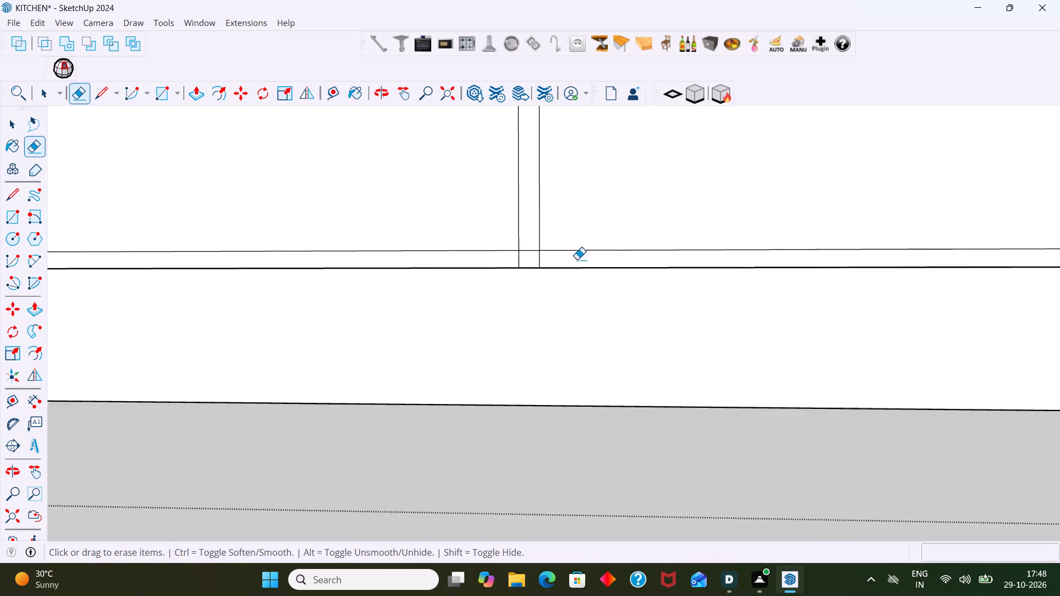
scroll(577, 259, "up", 7)
left_click(512, 261)
left_click(523, 241)
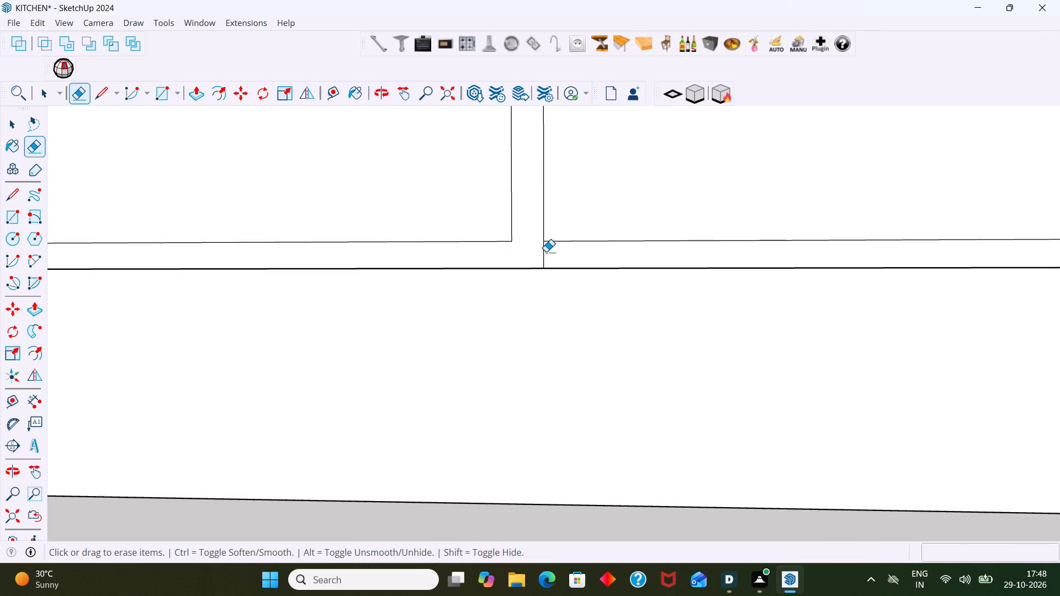
left_click(546, 253)
Erase the crossing line pieces at the foot of the strip between the first single-drawer cabinet and the two-drawer cabinet.
scroll(538, 254, "down", 12)
middle_click_drag(489, 255, 946, 267)
scroll(485, 281, "up", 3)
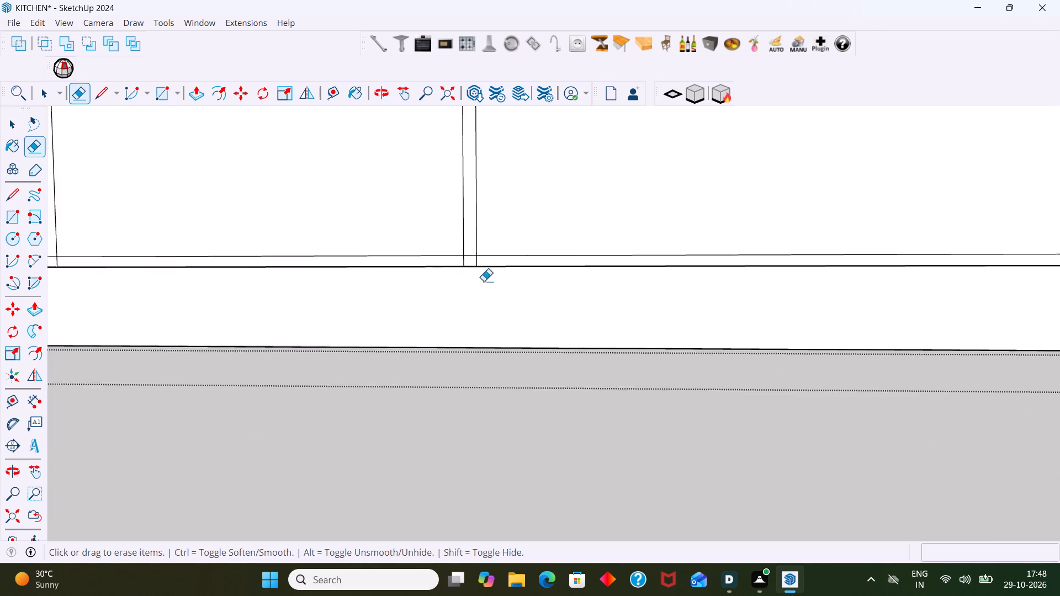
scroll(484, 281, "up", 7)
left_click(478, 250)
left_click(465, 239)
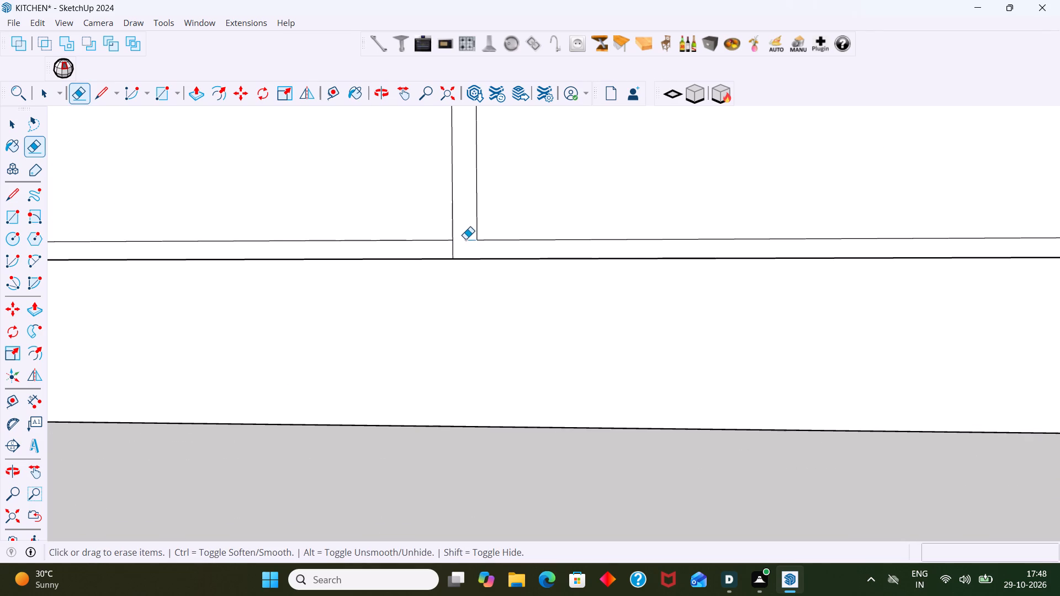
left_click(453, 252)
Erase the crossing line pieces at the foot of the strip between the first plain cabinet and the first single-drawer cabinet.
scroll(453, 251, "down", 10)
middle_click_drag(459, 249, 510, 267)
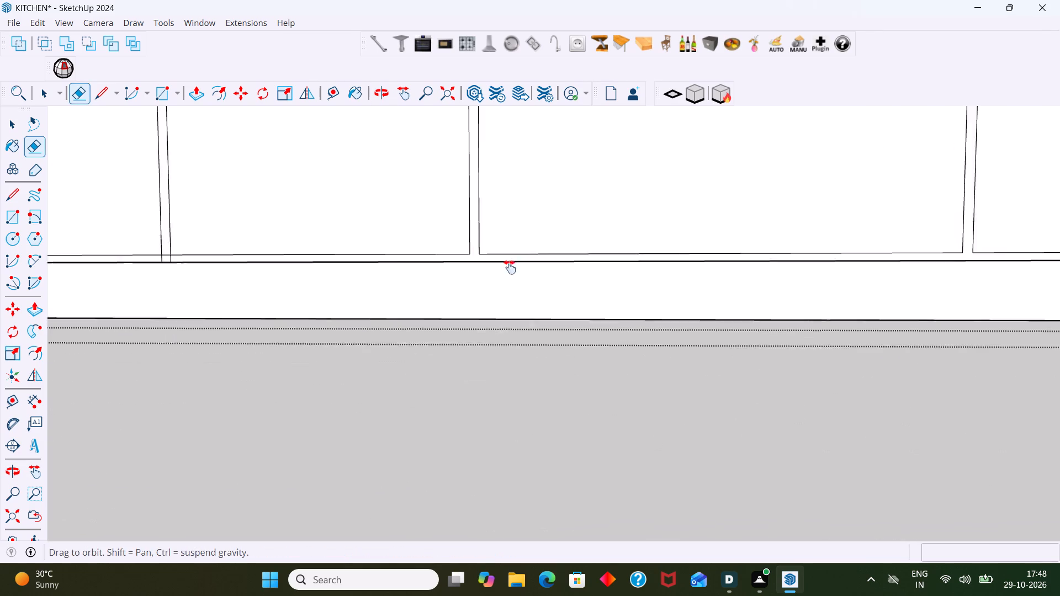
middle_click_drag(510, 267, 878, 290)
scroll(616, 306, "up", 20)
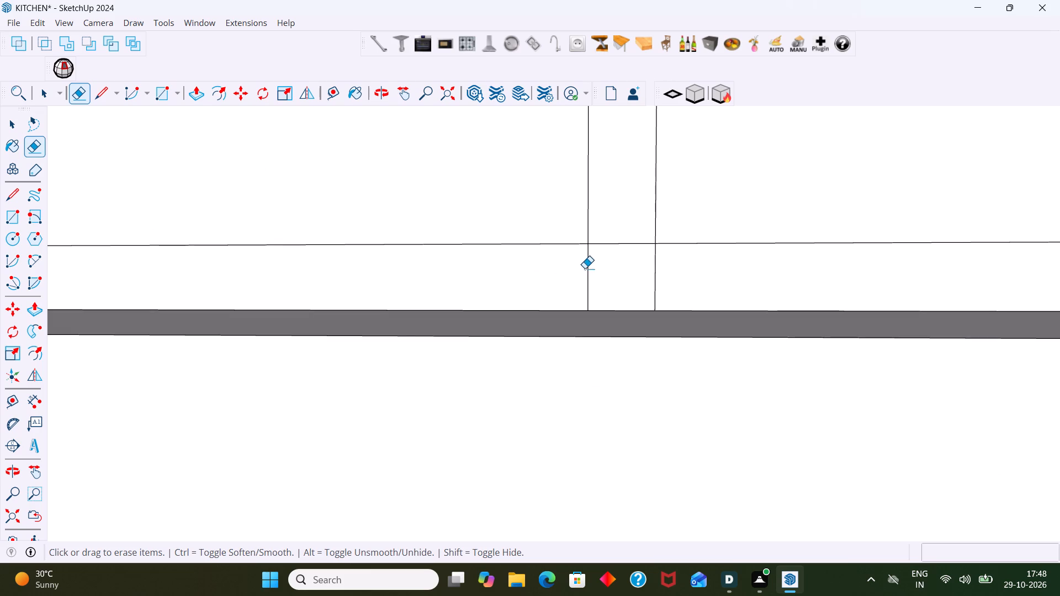
left_click(586, 268)
left_click(588, 273)
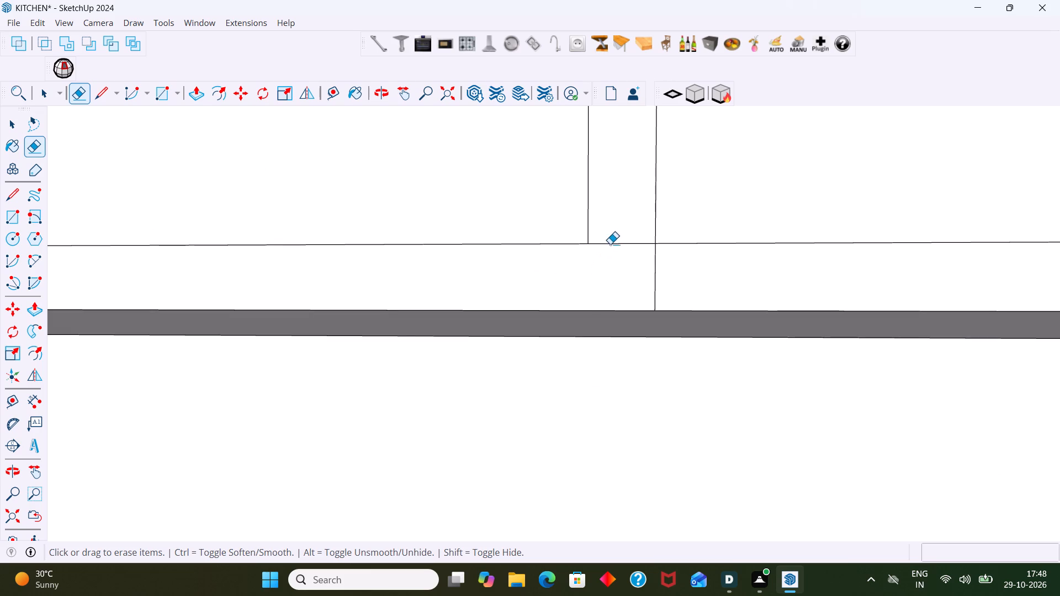
left_click(610, 244)
left_click(654, 274)
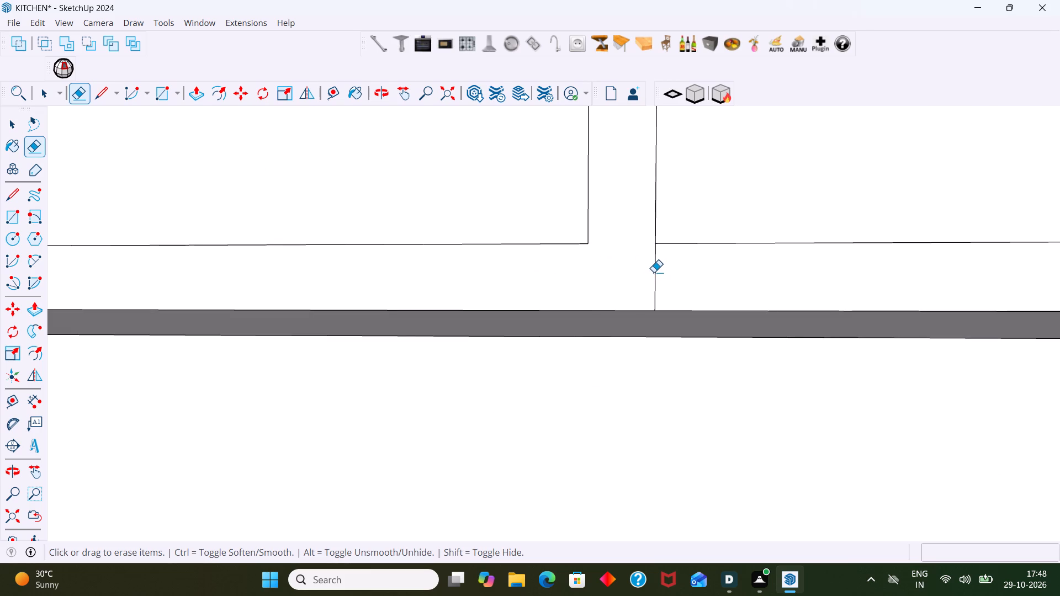
left_click(654, 272)
scroll(656, 269, "down", 19)
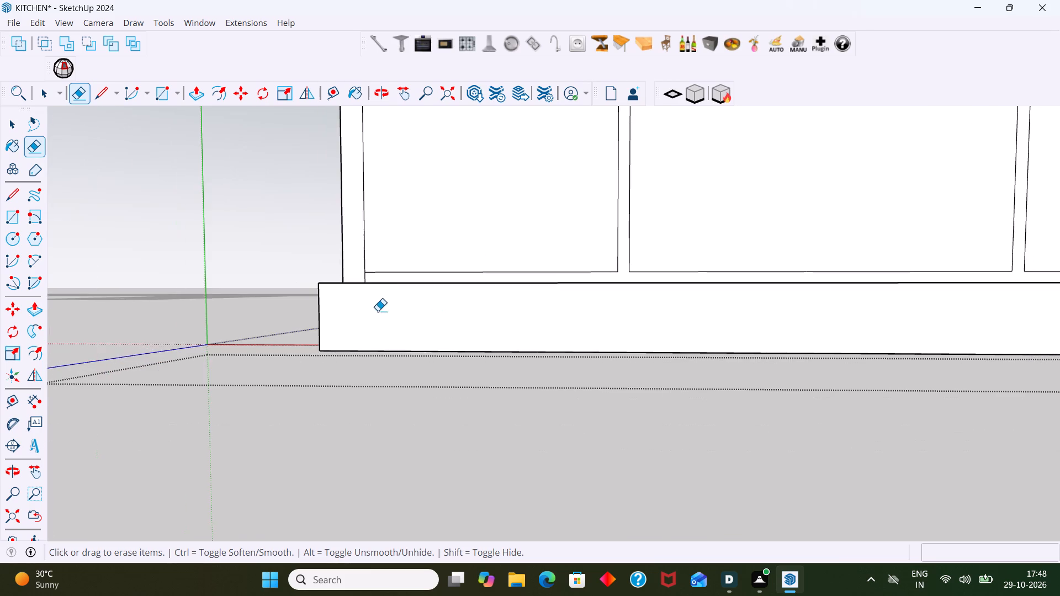
Erase the line piece at the foot of the end strip beside the first plain cabinet.
middle_click_drag(373, 307, 580, 305, "shift")
scroll(569, 282, "up", 14)
left_click(544, 276)
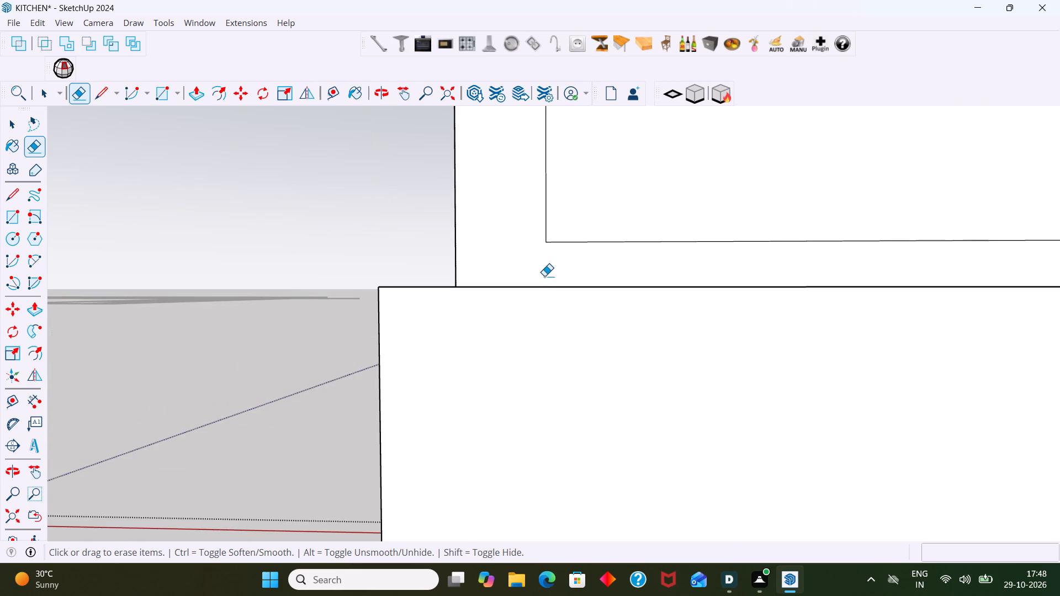
Draw a line about 4 m long along the guide below the worktop, from the first end strip's inner edge to the run's far end.
scroll(544, 276, "down", 20)
scroll(544, 276, "down", 13)
middle_click_drag(738, 281, 548, 303, "shift")
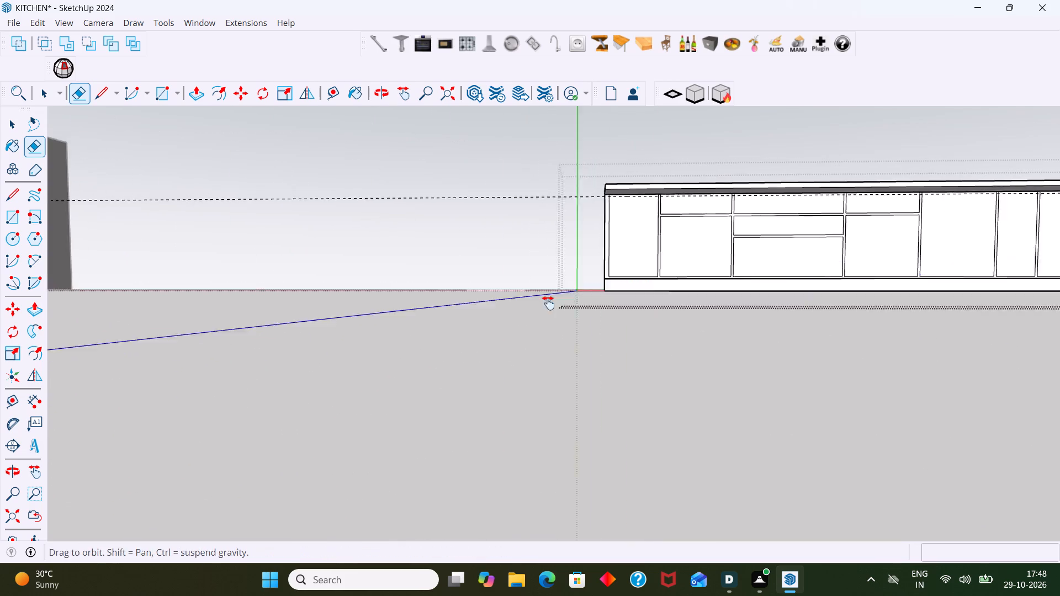
middle_click_drag(548, 303, 435, 318, "shift")
scroll(781, 318, "down", 3)
middle_click_drag(763, 331, 671, 390)
scroll(632, 409, "up", 13)
middle_click_drag(638, 432, 591, 279, "shift")
scroll(884, 377, "up", 3)
scroll(870, 371, "down", 10)
middle_click_drag(706, 330, 851, 345)
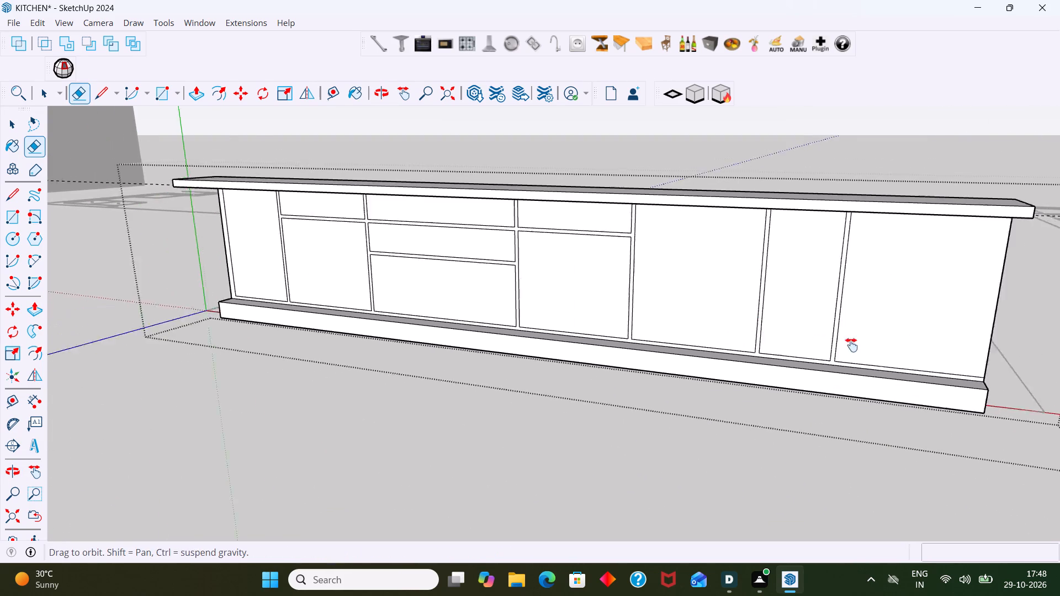
middle_click_drag(851, 345, 932, 341)
middle_click_drag(444, 237, 500, 162)
scroll(408, 123, "up", 3)
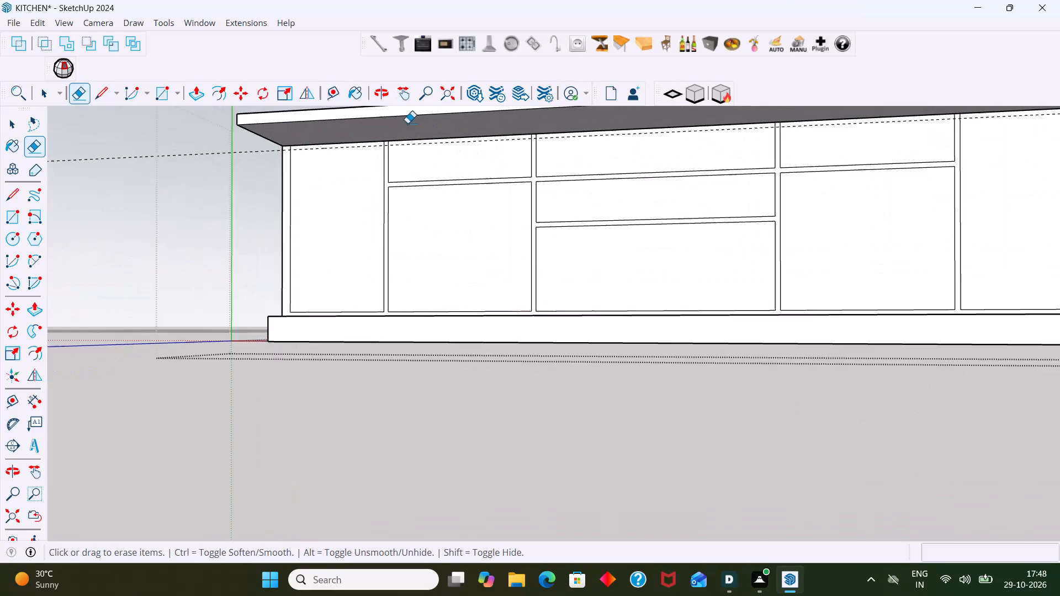
scroll(407, 123, "up", 8)
middle_click_drag(406, 177, 443, 201)
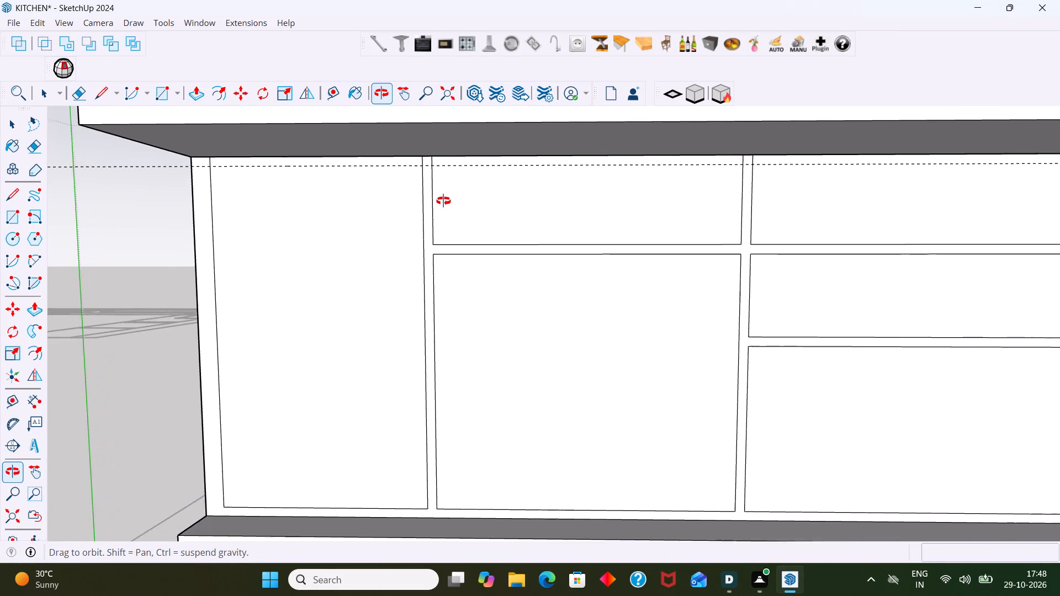
middle_click_drag(443, 201, 442, 201)
key("l")
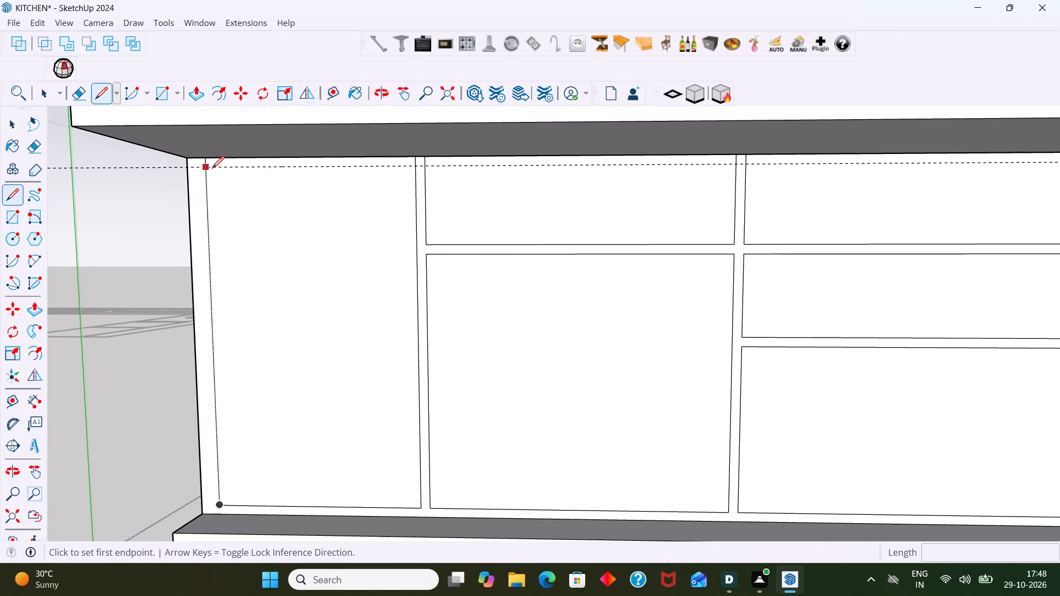
left_click(206, 168)
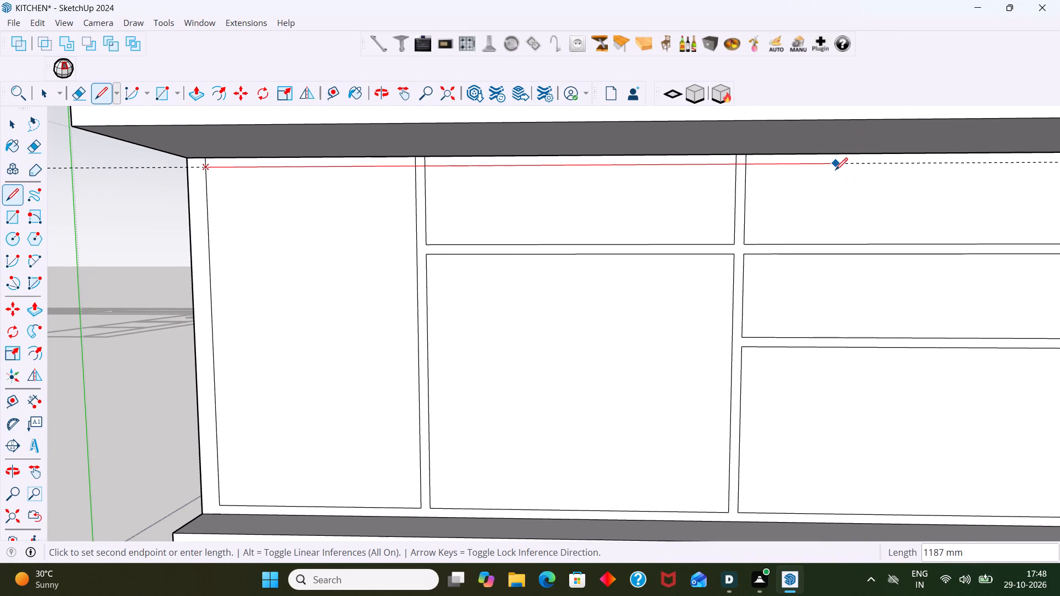
key("Right")
scroll(839, 187, "down", 4)
middle_click_drag(841, 188, 314, 239, "shift")
scroll(573, 221, "down", 2)
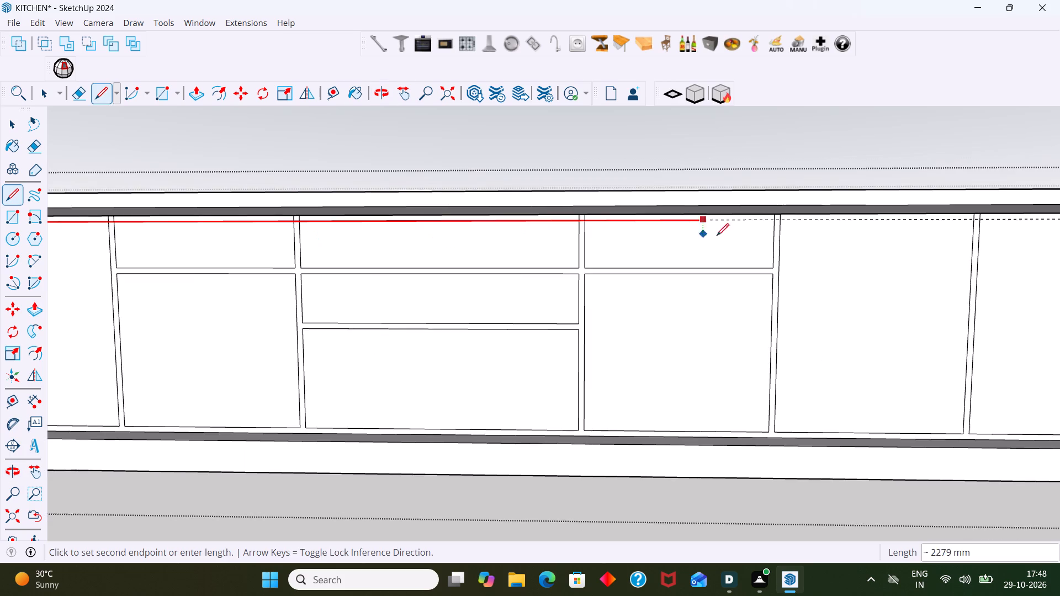
scroll(806, 238, "up", 3)
middle_click_drag(808, 235, 447, 235, "shift")
middle_click_drag(732, 231, 361, 241)
scroll(740, 222, "up", 4)
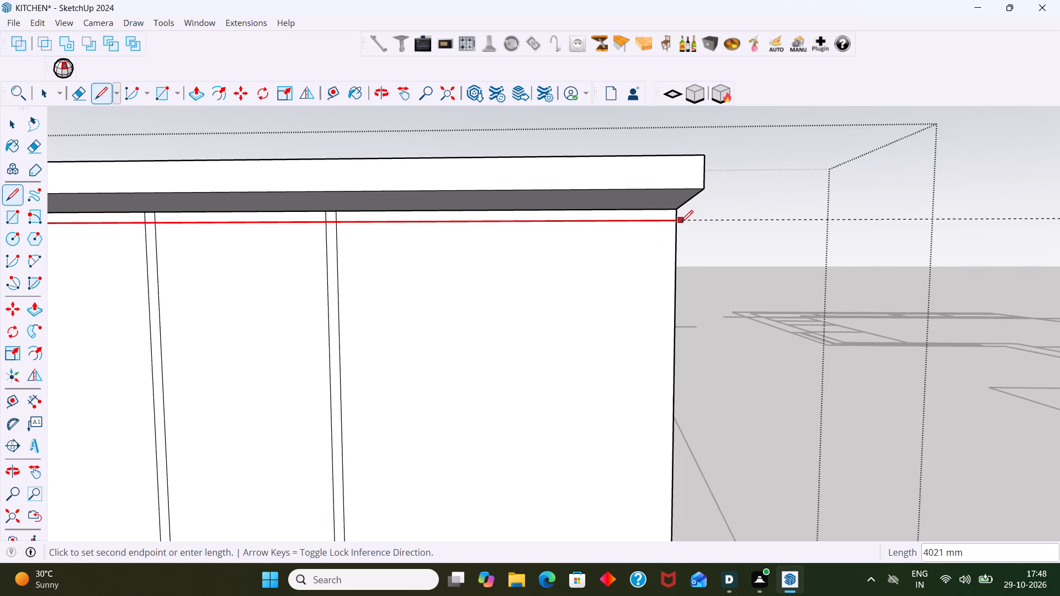
scroll(681, 222, "up", 1)
left_click(676, 219)
key("space")
Erase the crossing line pieces at the head of the strip between the narrow plain cabinet and the last plain cabinet.
scroll(664, 236, "down", 6)
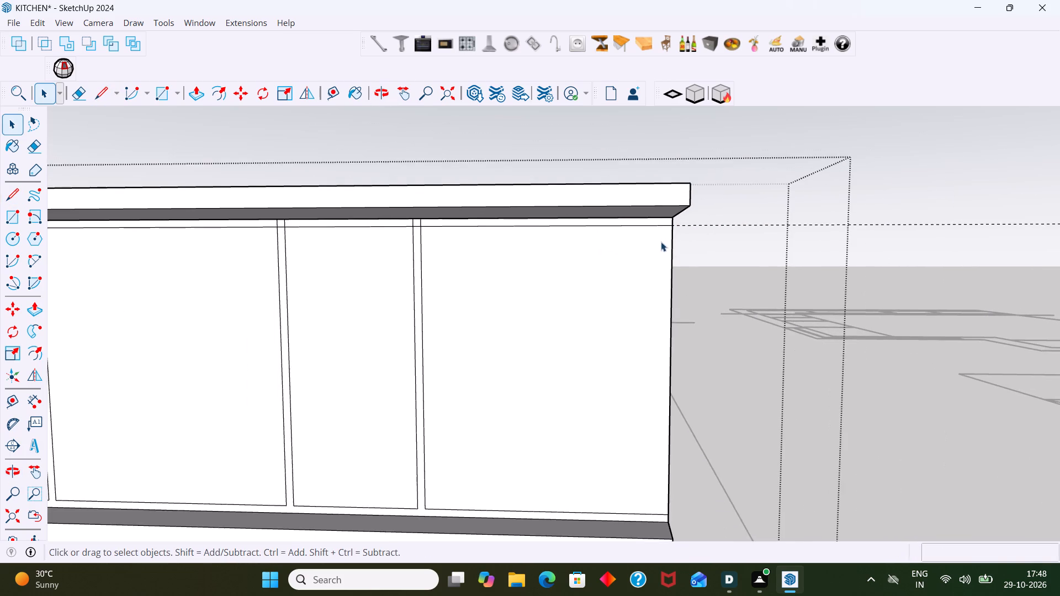
key("e")
scroll(479, 240, "up", 3)
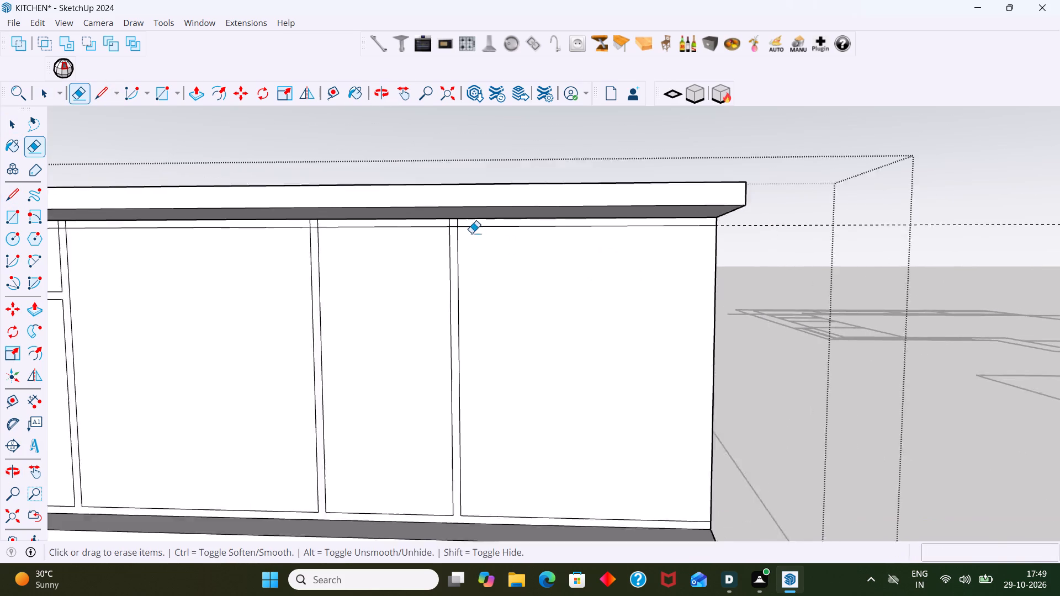
scroll(471, 233, "up", 8)
left_click(439, 205)
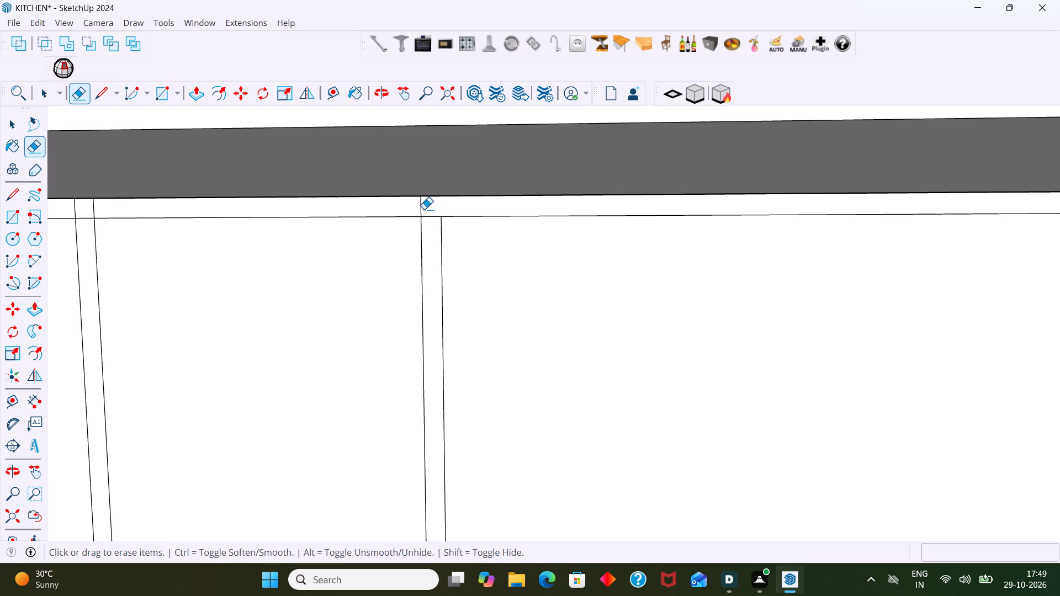
left_click(423, 207)
left_click(421, 209)
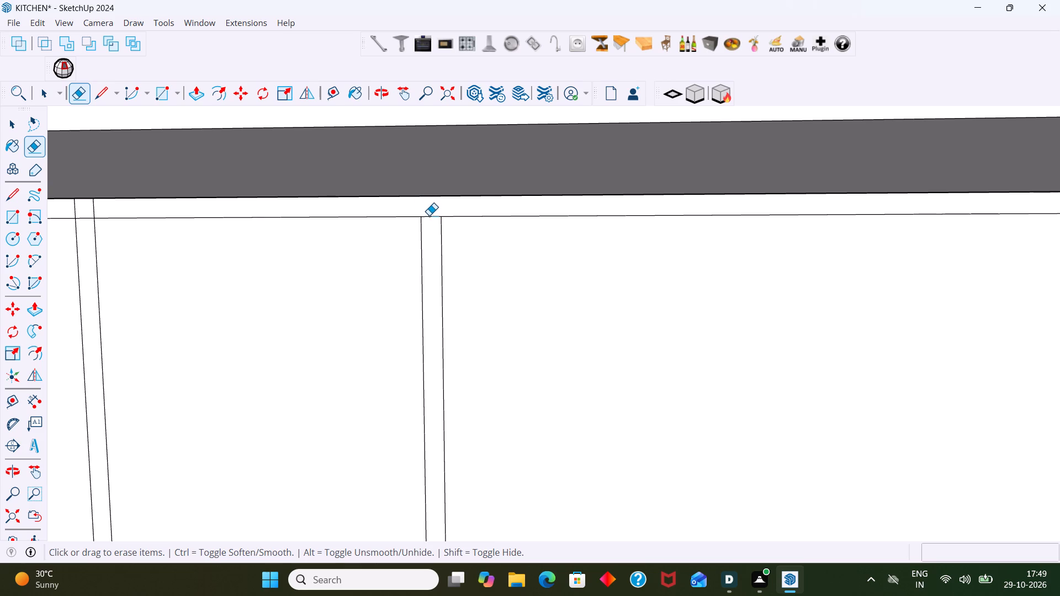
left_click(430, 215)
Erase the crossing line pieces at the head of the strip between the wide plain cabinet and the narrow plain cabinet.
scroll(432, 223, "down", 6)
middle_click_drag(478, 275, 629, 255, "shift")
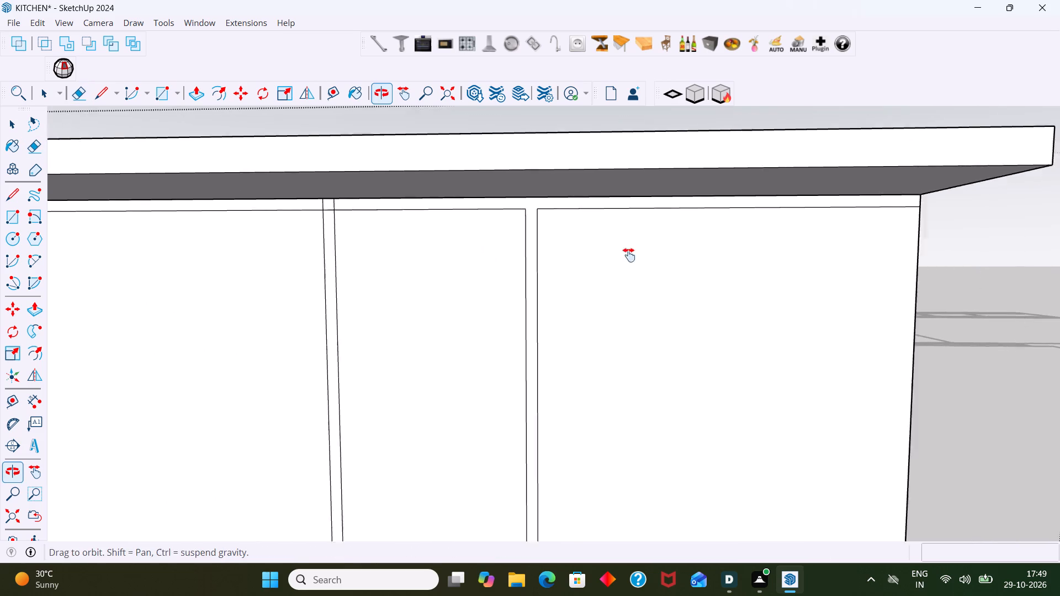
middle_click_drag(629, 255, 671, 241, "shift")
scroll(438, 188, "up", 4)
left_click(425, 183)
left_click(407, 183)
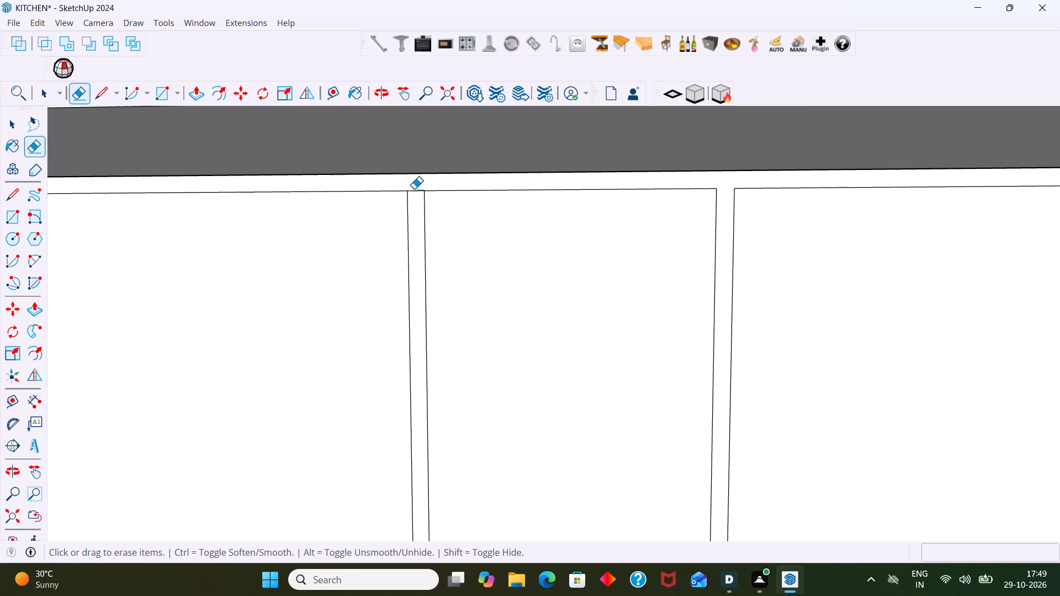
left_click(417, 191)
Erase the crossing line pieces at the head of the strip between the second single-drawer cabinet and the wide plain cabinet.
scroll(416, 194, "down", 7)
middle_click_drag(397, 241, 738, 203)
scroll(449, 153, "up", 7)
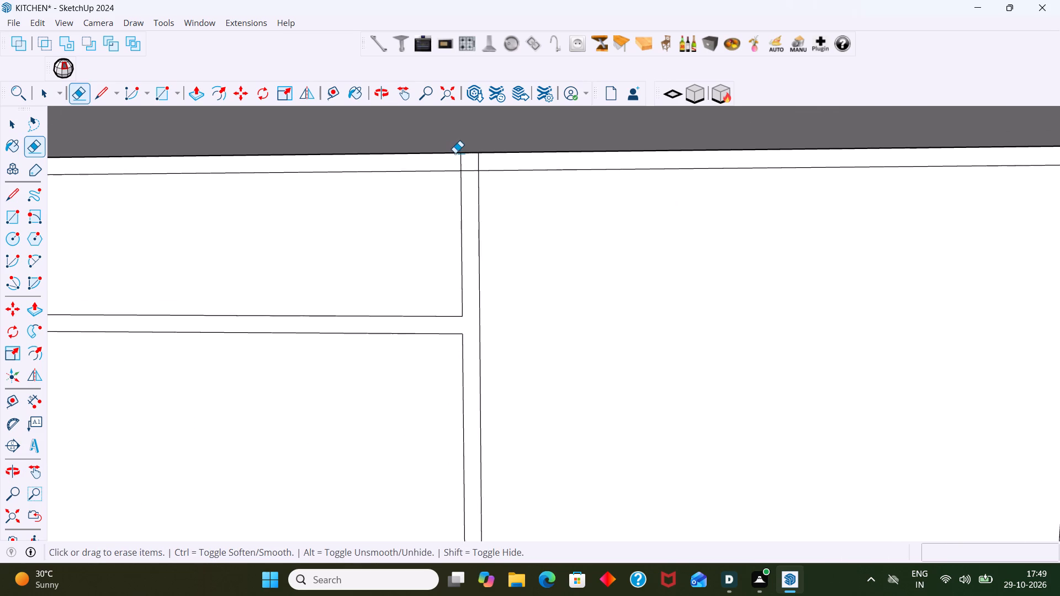
scroll(455, 153, "up", 1)
left_click(463, 163)
left_click(480, 161)
left_click(470, 172)
Erase the crossing line pieces at the head of the strip between the two-drawer cabinet and the second single-drawer cabinet.
scroll(471, 173, "down", 2)
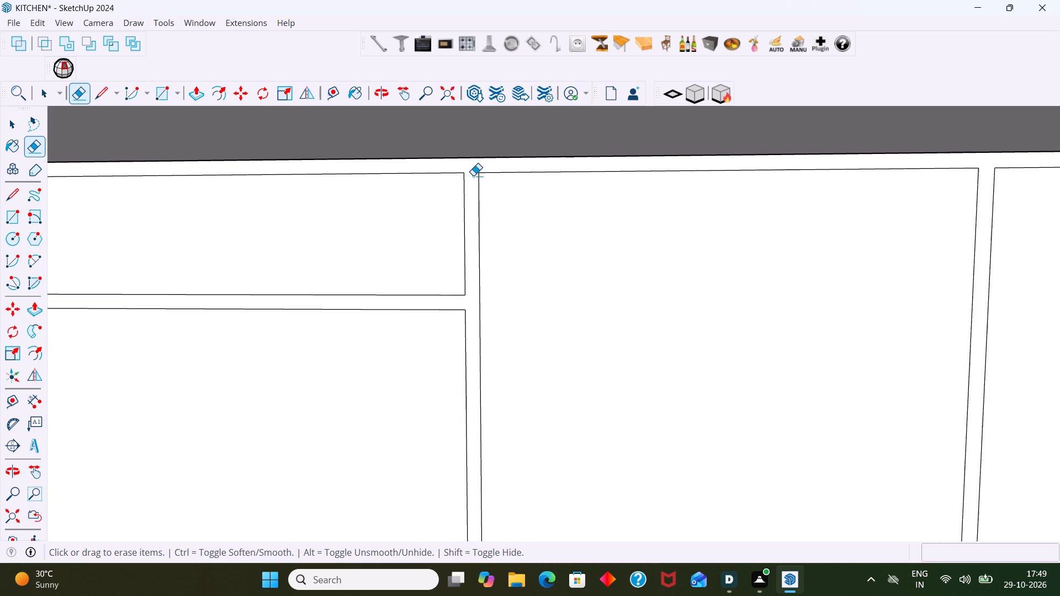
scroll(473, 175, "down", 5)
middle_click_drag(441, 229, 745, 215)
scroll(449, 177, "up", 4)
left_click(436, 162)
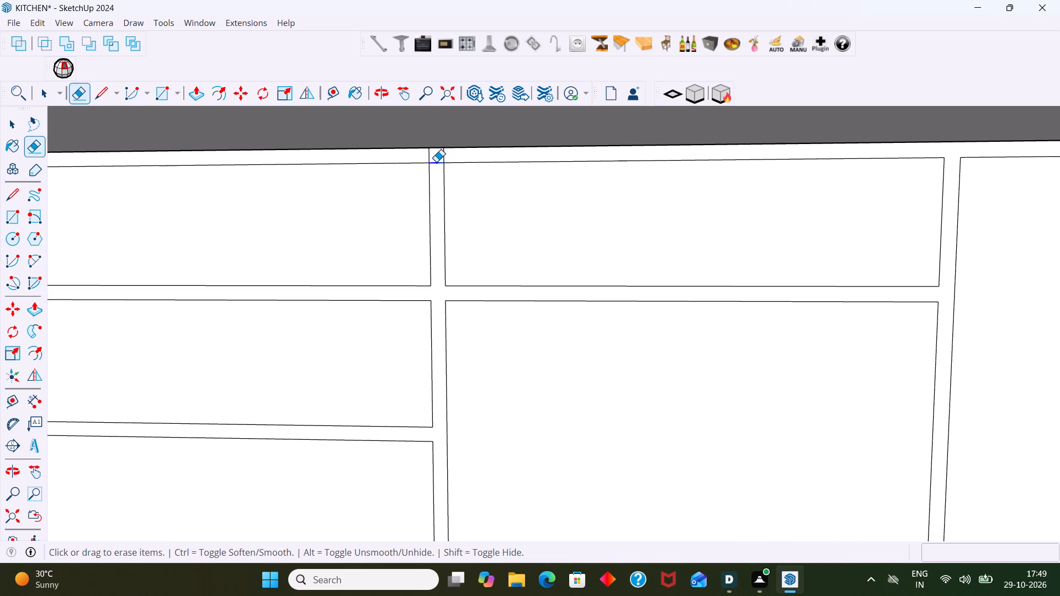
left_click(444, 158)
left_click(426, 156)
left_click(431, 156)
Erase the crossing line pieces at the head of the strip between the first single-drawer cabinet and the two-drawer cabinet.
scroll(417, 162, "down", 4)
middle_click_drag(383, 206, 812, 204)
scroll(395, 185, "up", 5)
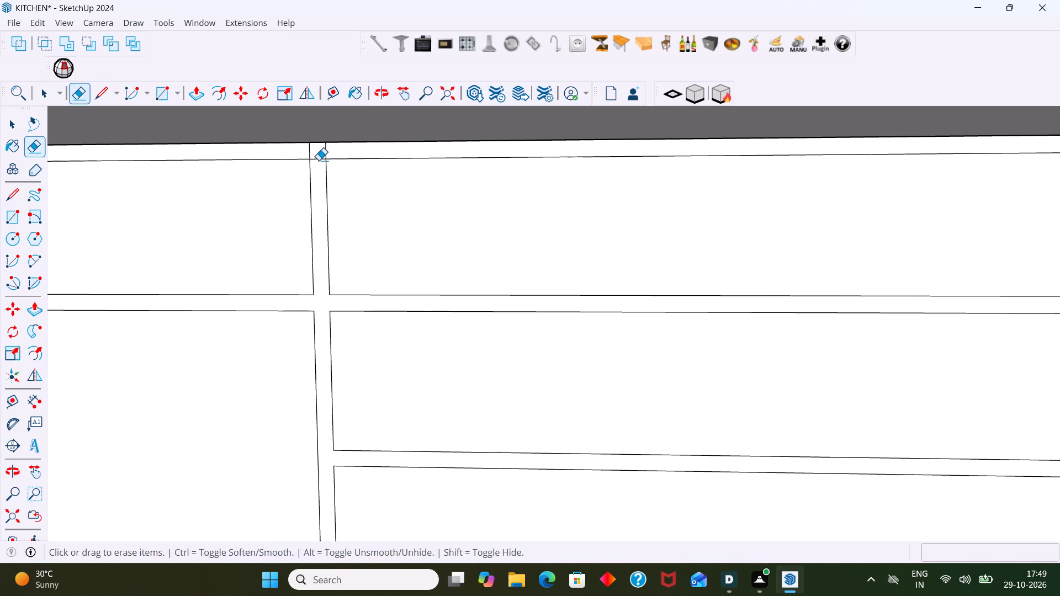
left_click(319, 160)
left_click(327, 154)
left_click(311, 152)
Erase the crossing line pieces at the head of the strip between the first plain cabinet and the first single-drawer cabinet.
scroll(312, 152, "down", 2)
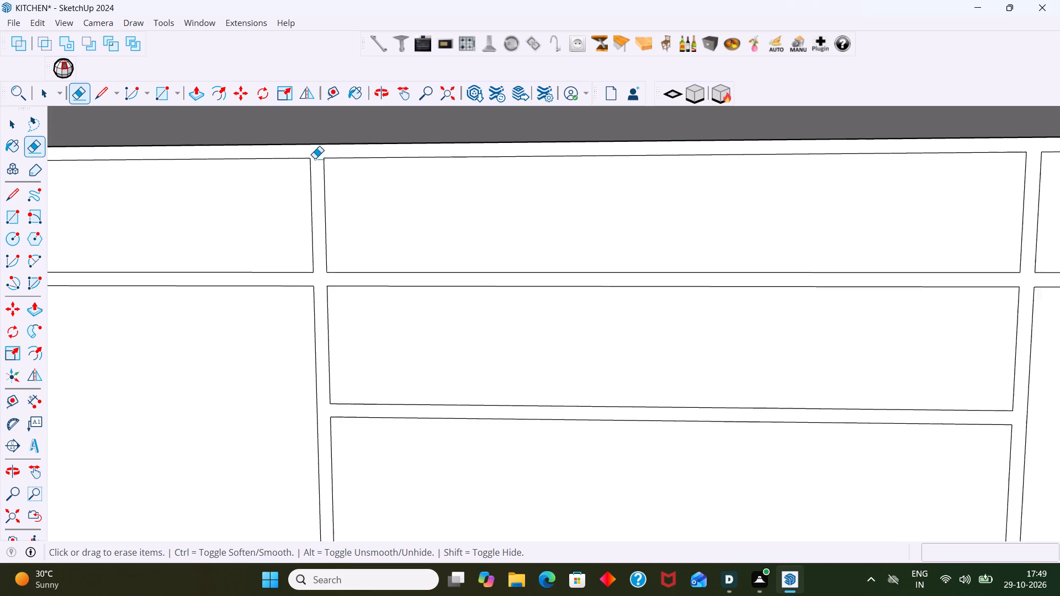
scroll(315, 158, "down", 5)
middle_click_drag(326, 184, 714, 209)
scroll(467, 177, "up", 7)
left_click(378, 187)
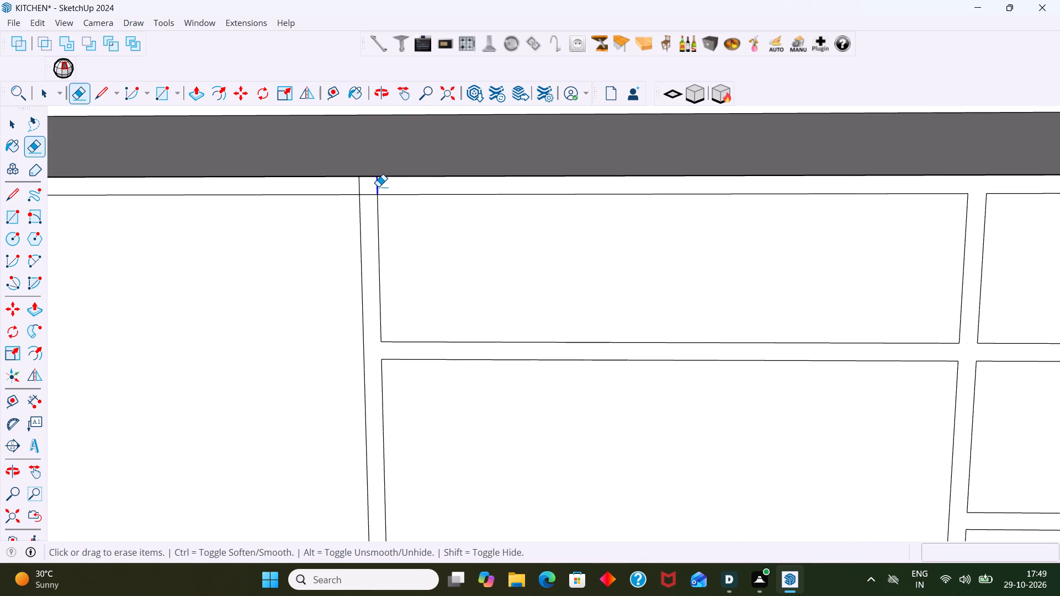
left_click(358, 187)
left_click(369, 195)
Erase the line piece at the head of the end strip beside the first plain cabinet.
scroll(369, 195, "down", 3)
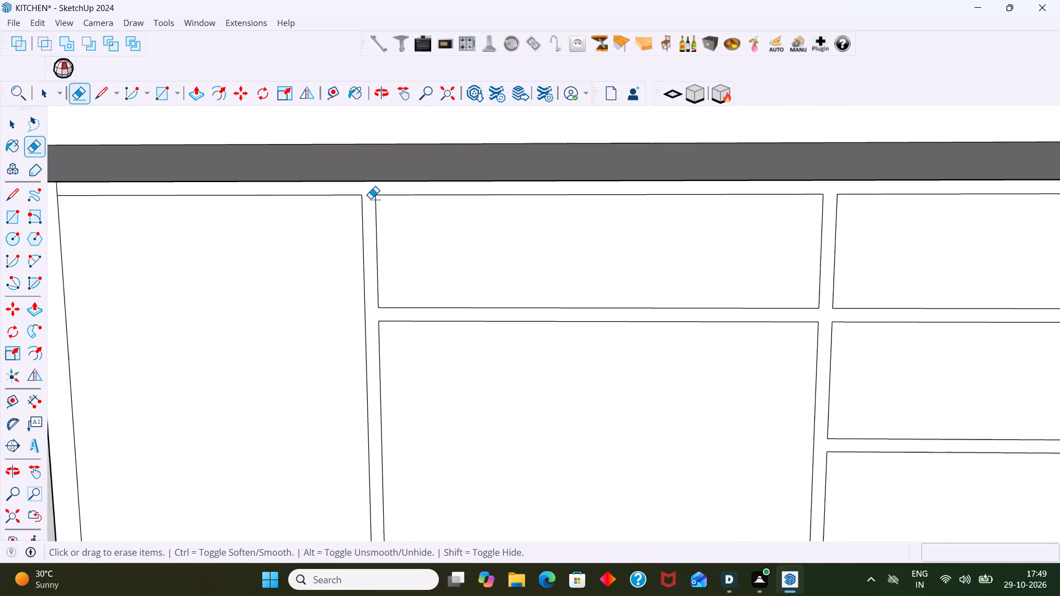
scroll(370, 199, "down", 2)
middle_click_drag(339, 237, 690, 236)
scroll(471, 193, "up", 5)
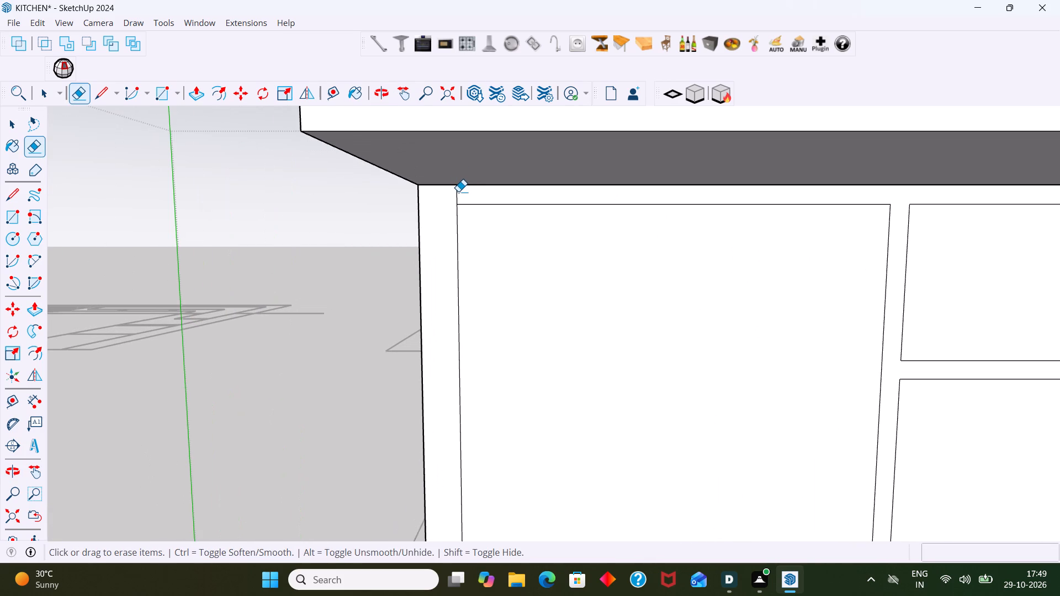
left_click(458, 191)
Copy the last plain cabinet's outer vertical edge 36 mm inward to form the end strip.
scroll(465, 194, "down", 20)
middle_click_drag(591, 278, 337, 266)
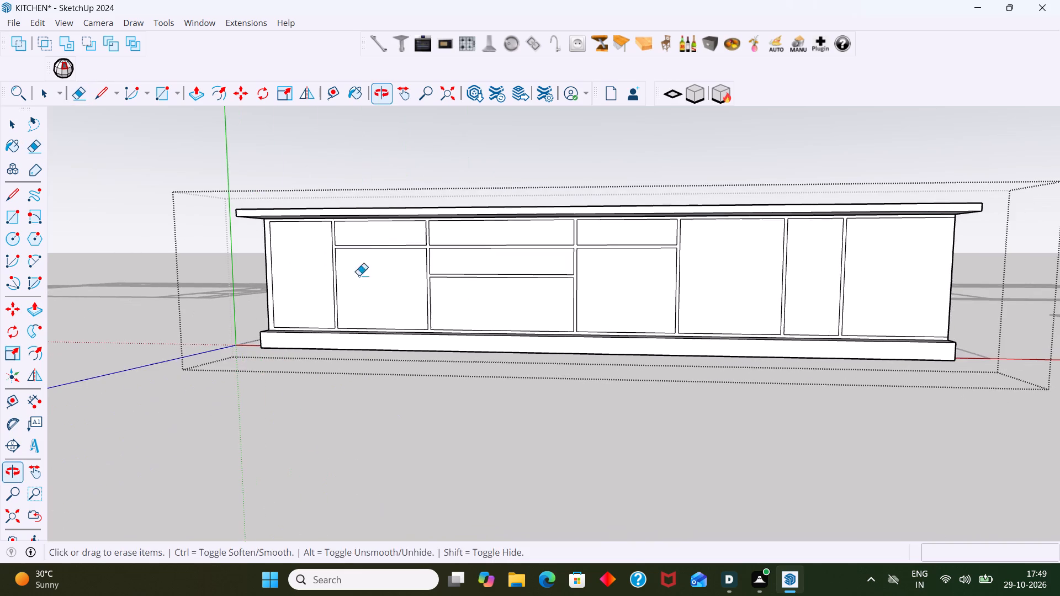
middle_click_drag(586, 285, 372, 257)
scroll(752, 237, "up", 1)
middle_click_drag(750, 237, 638, 234)
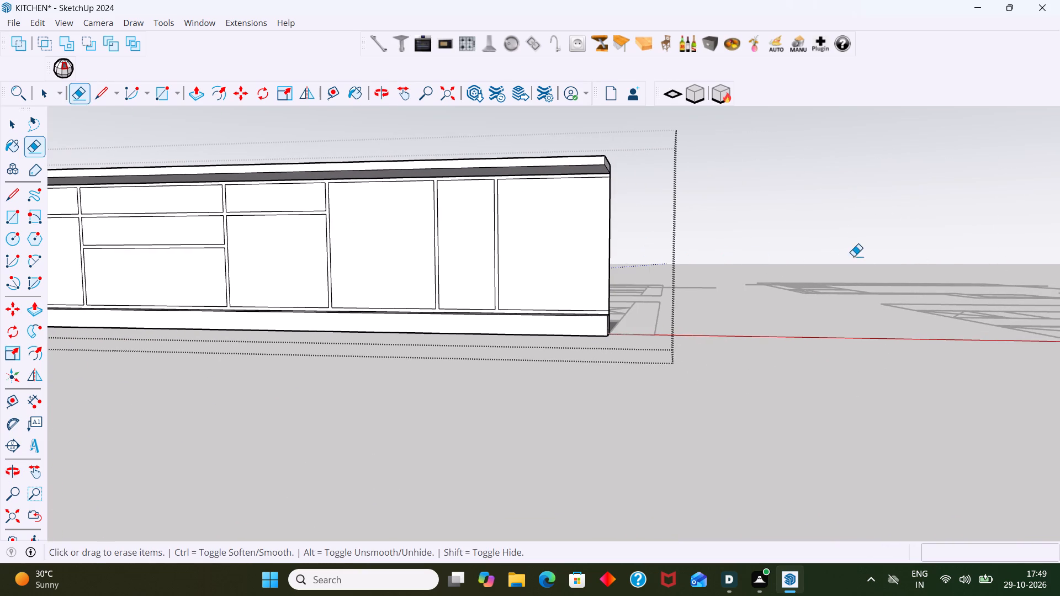
key("space")
scroll(576, 290, "up", 4)
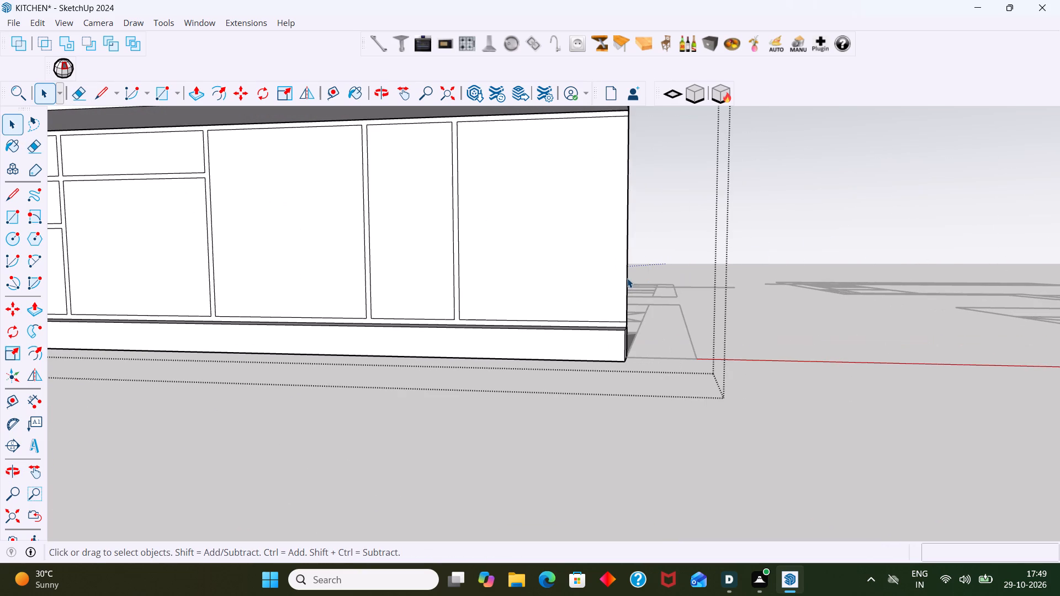
left_click(627, 278)
key("m")
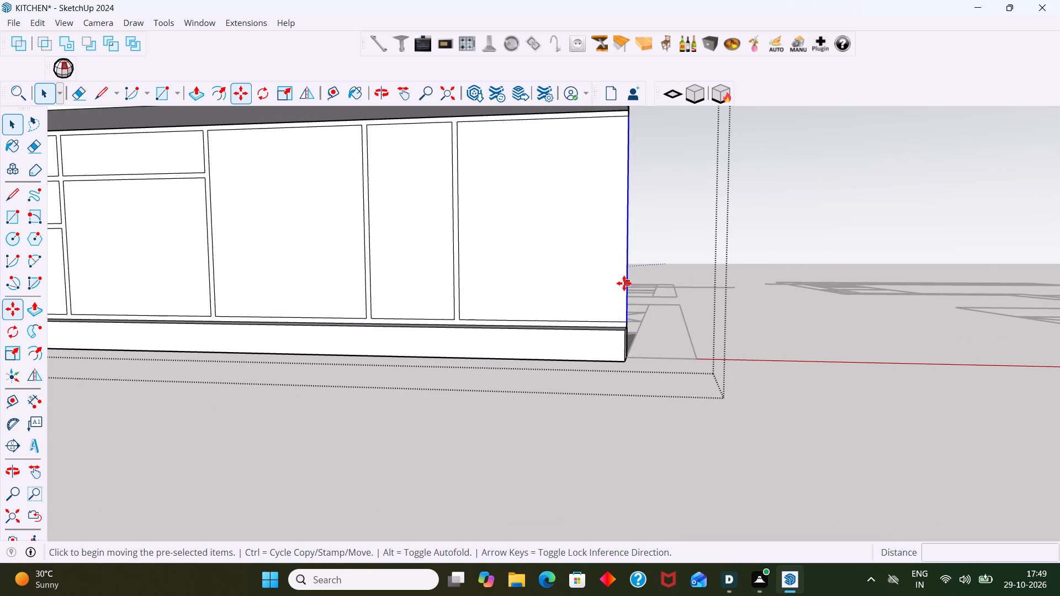
left_click(624, 283)
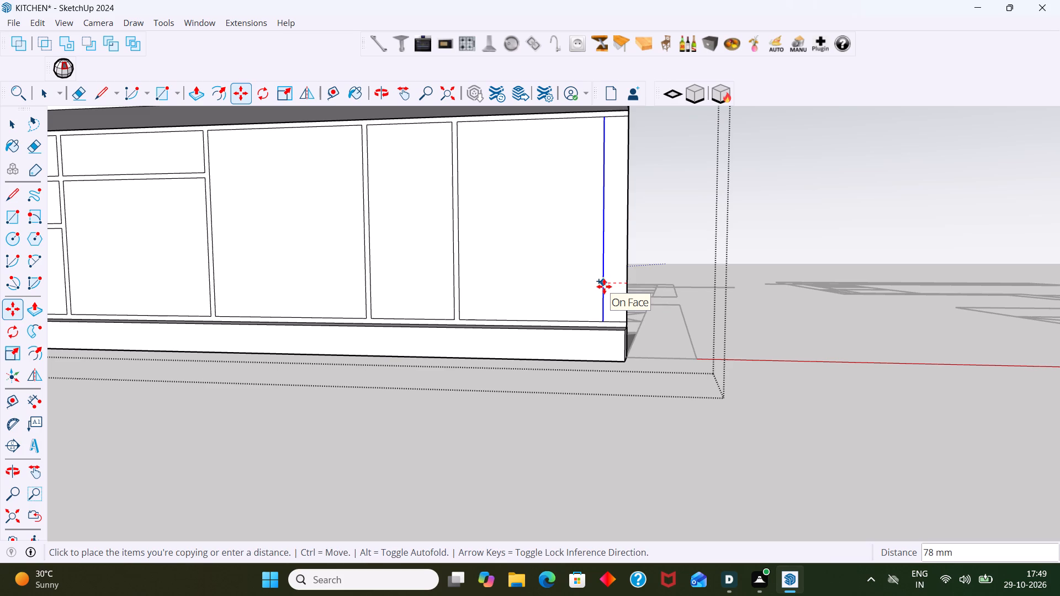
type("36")
key("Return")
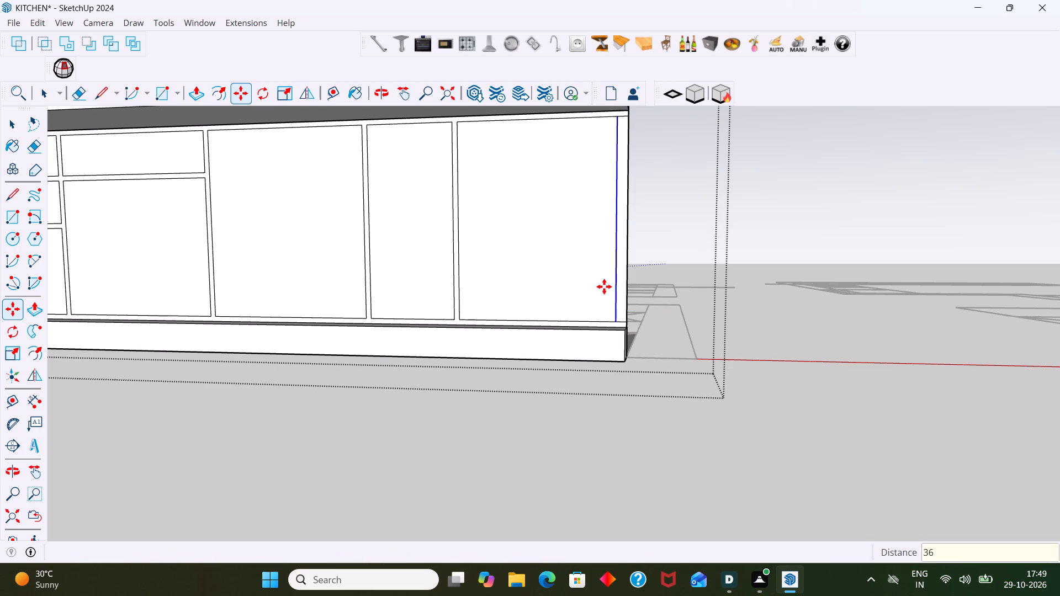
key("space")
Erase the crossing line piece at the foot of the end strip beside the last plain cabinet.
scroll(609, 324, "up", 6)
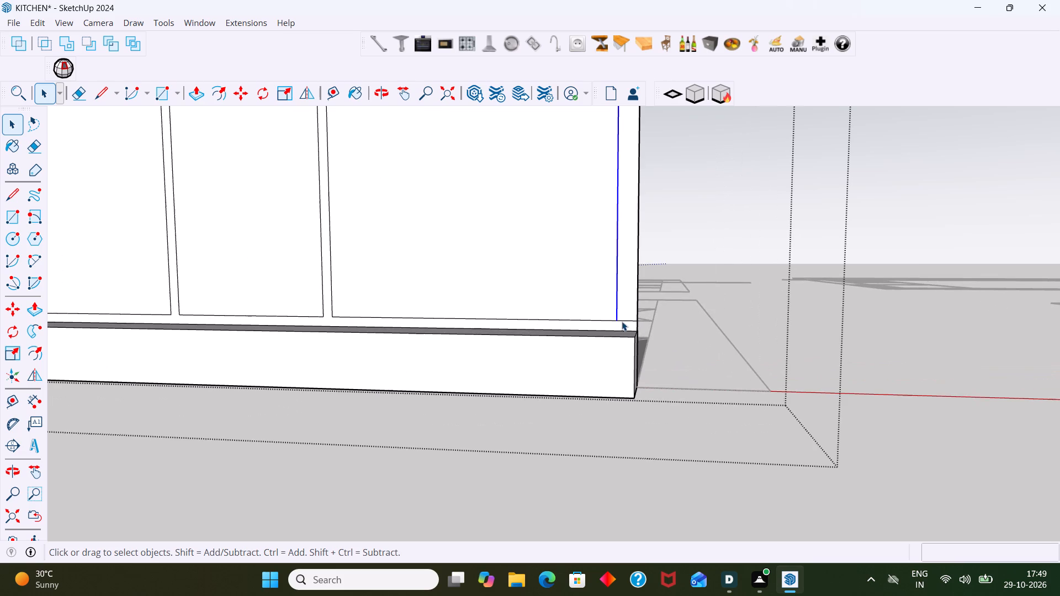
left_click(882, 288)
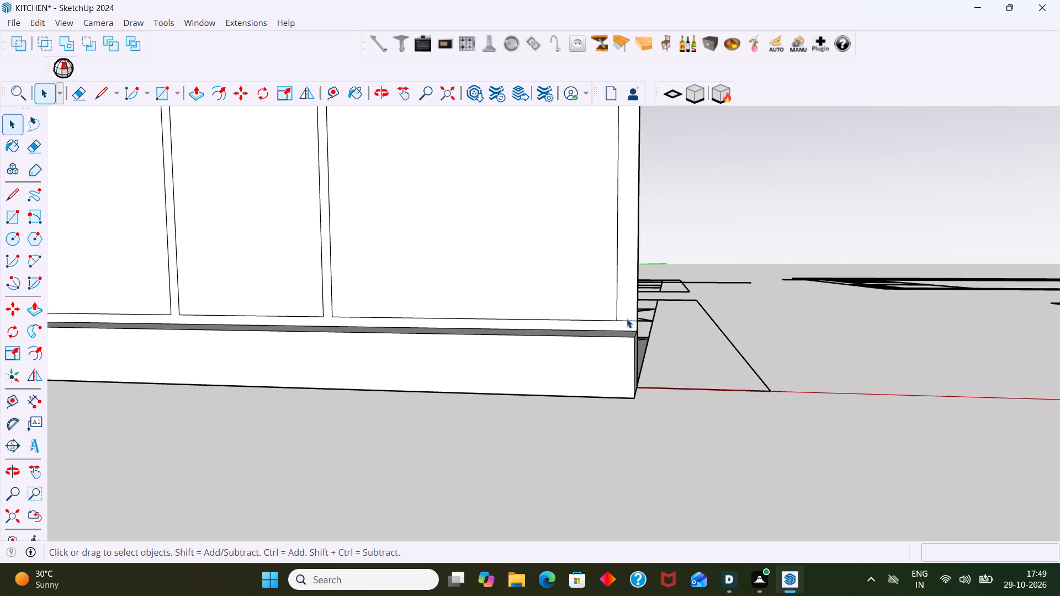
left_click(627, 320)
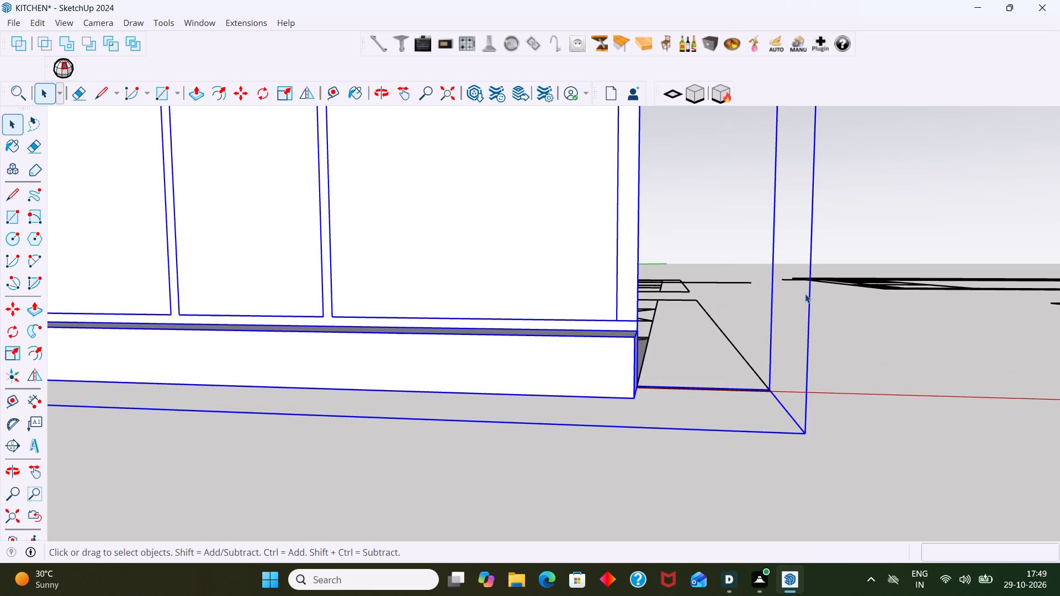
left_click(805, 294)
left_click(621, 319)
scroll(622, 319, "up", 3)
left_click(622, 319)
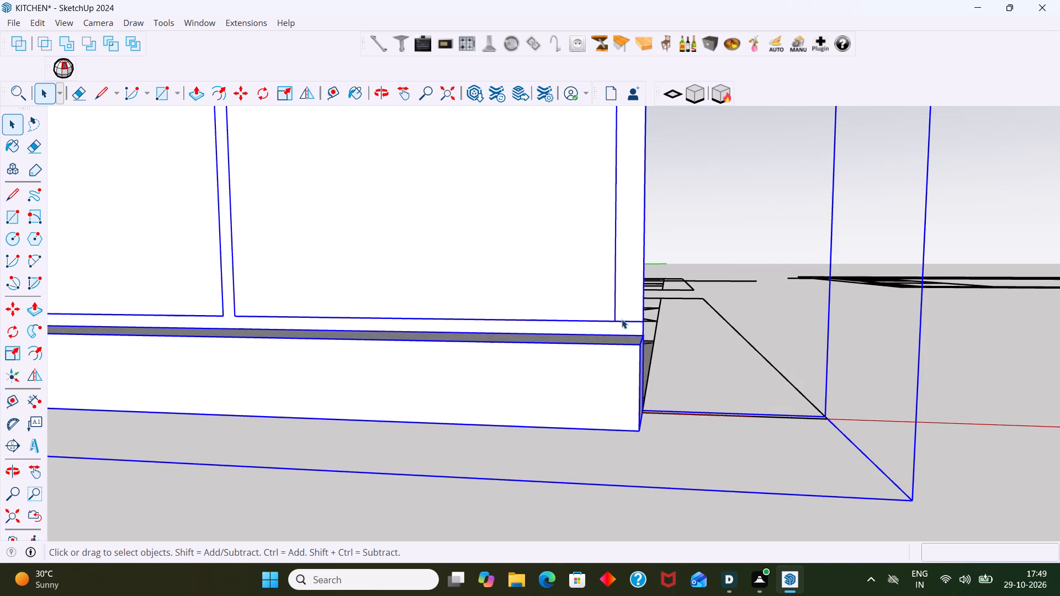
triple_click(623, 322)
left_click(624, 321)
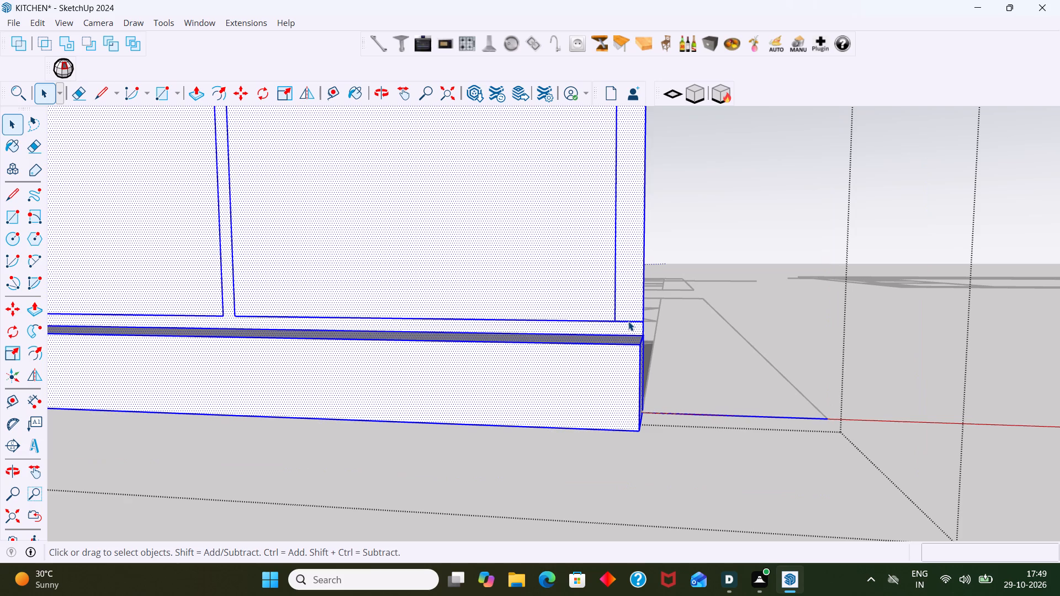
double_click(629, 321)
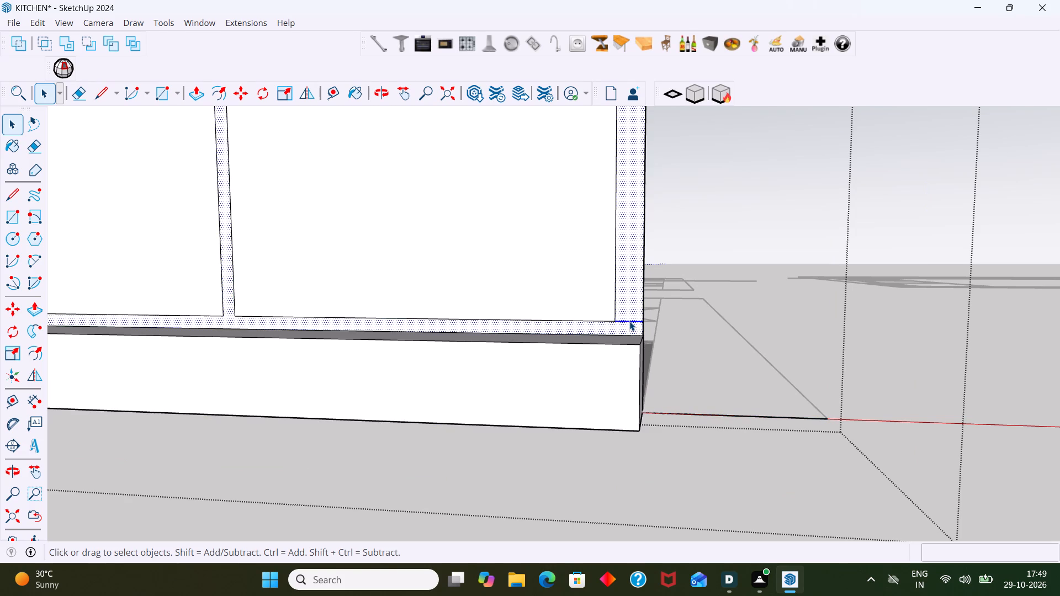
key("Delete")
key("ctrl+z")
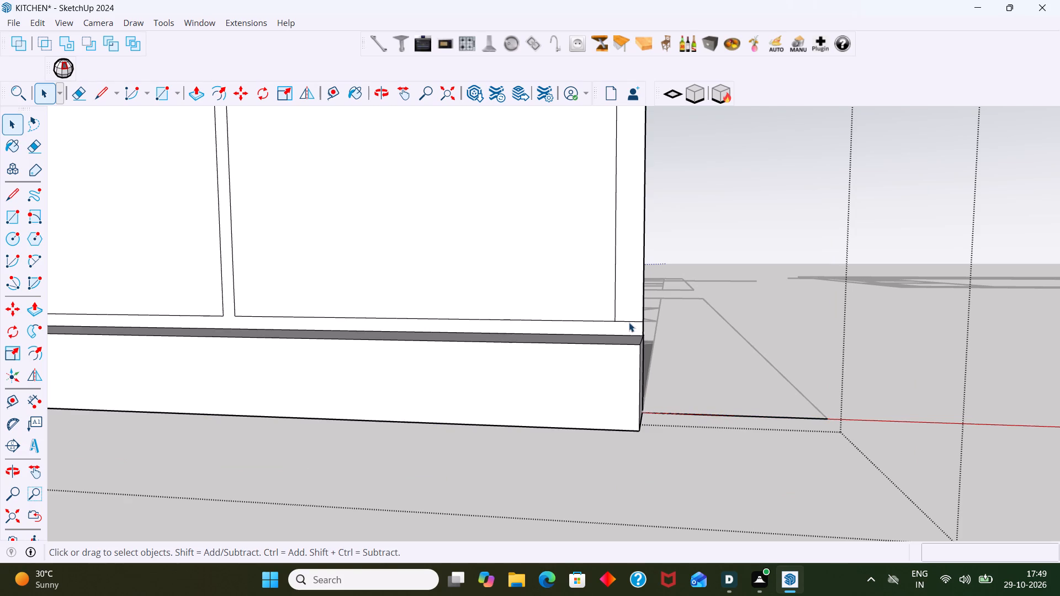
left_click(629, 322)
key("Delete")
scroll(629, 322, "down", 5)
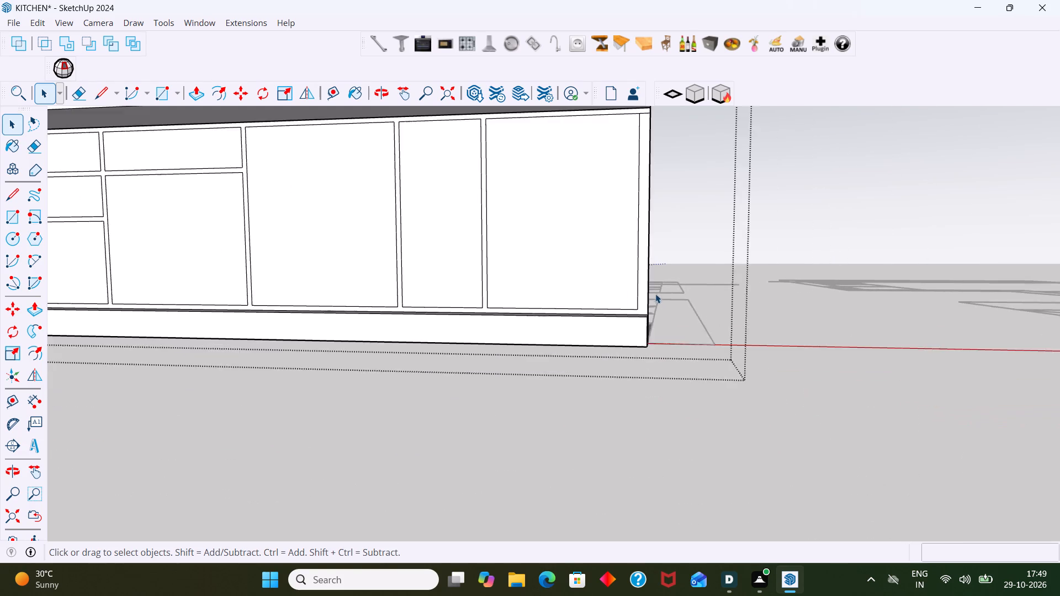
Erase the line piece at the head of the end strip beside the last plain cabinet and close the cabinet group.
scroll(655, 294, "down", 2)
middle_click_drag(633, 294, 648, 434, "shift")
scroll(639, 368, "up", 8)
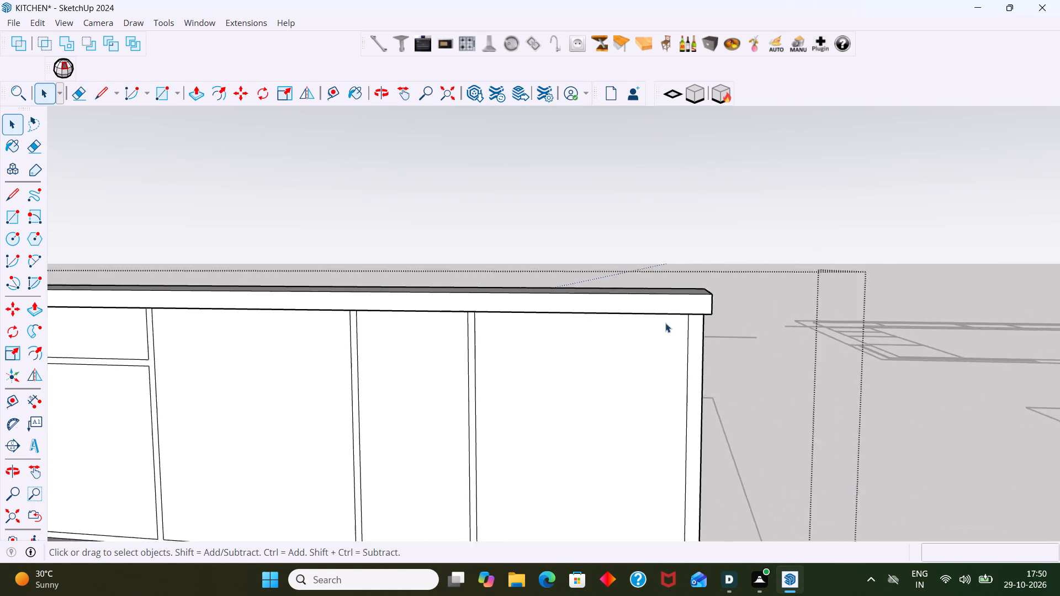
scroll(665, 323, "up", 2)
middle_click_drag(666, 322, 740, 203)
scroll(784, 179, "up", 1)
key("e")
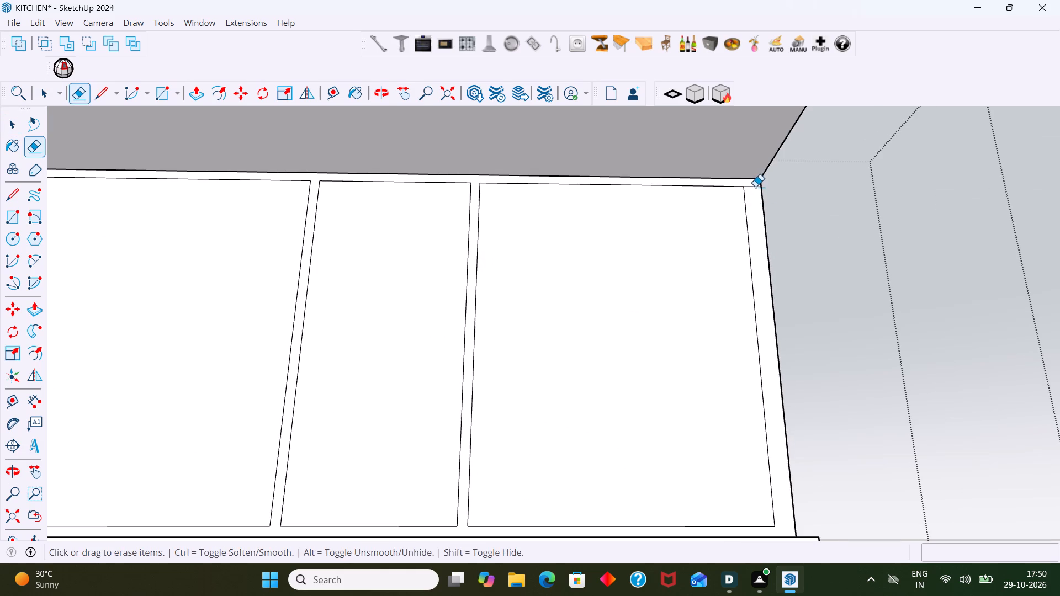
left_click(755, 185)
scroll(754, 198, "down", 11)
middle_click_drag(751, 292, 675, 372)
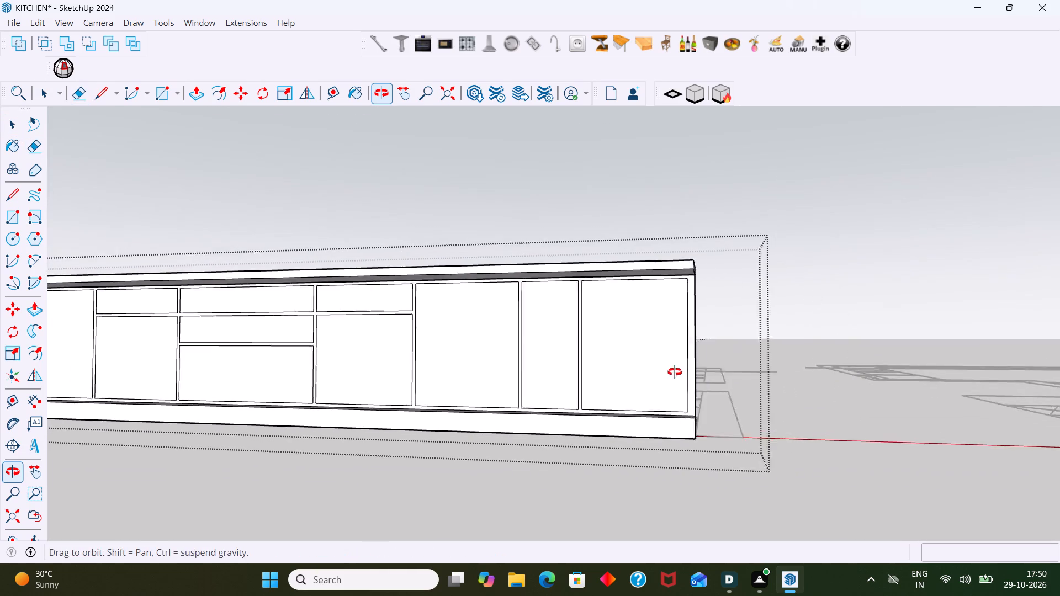
middle_click_drag(675, 372, 620, 391)
key("space")
left_click(805, 364)
Reopen the base cabinet group for editing and select the first plain cabinet's front with its border lines.
scroll(765, 369, "down", 2)
scroll(608, 365, "up", 3)
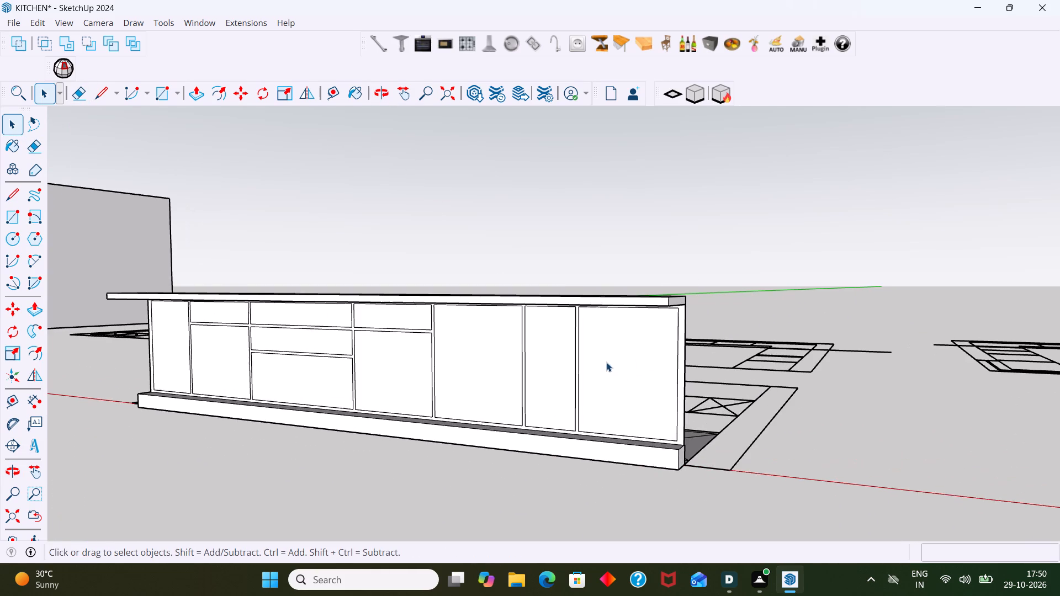
middle_click_drag(606, 360, 843, 224, "shift")
scroll(345, 273, "up", 6)
middle_click_drag(224, 301, 250, 320)
middle_click_drag(414, 323, 288, 263, "shift")
scroll(354, 276, "down", 2)
left_click(348, 284)
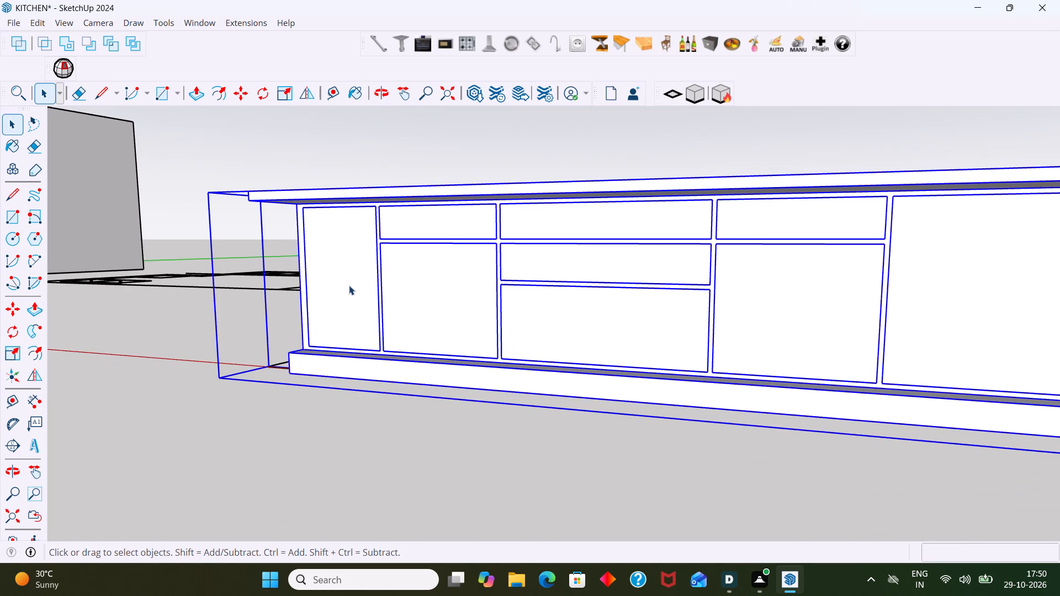
triple_click(349, 286)
left_click(353, 292)
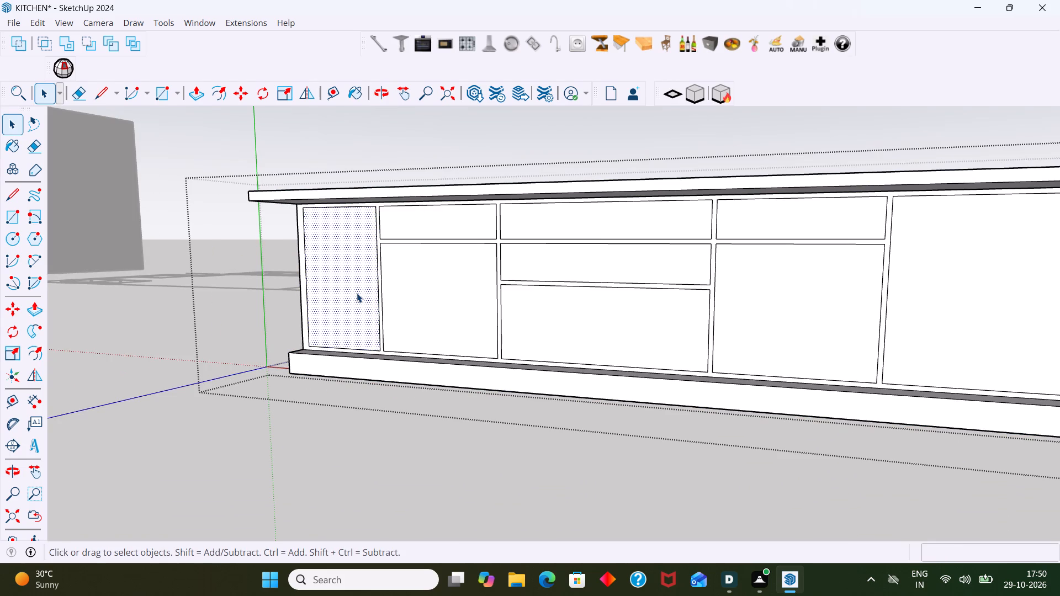
double_click(356, 292)
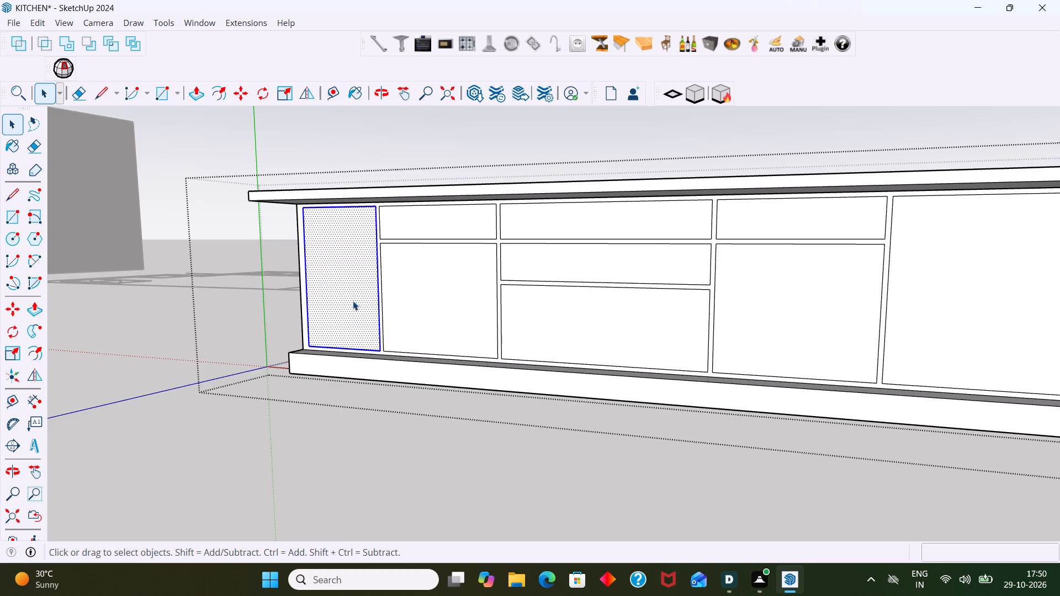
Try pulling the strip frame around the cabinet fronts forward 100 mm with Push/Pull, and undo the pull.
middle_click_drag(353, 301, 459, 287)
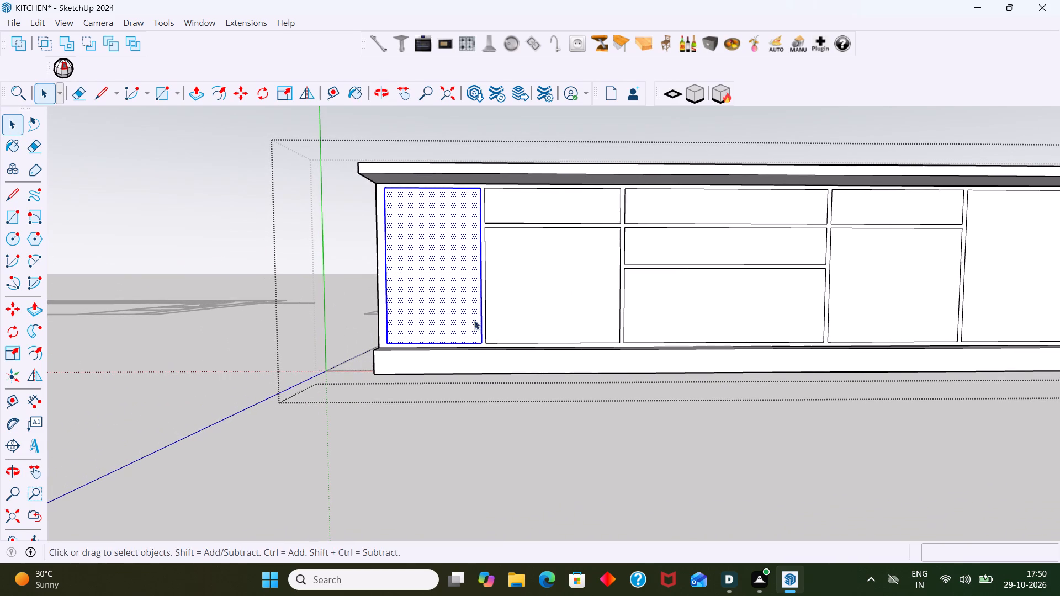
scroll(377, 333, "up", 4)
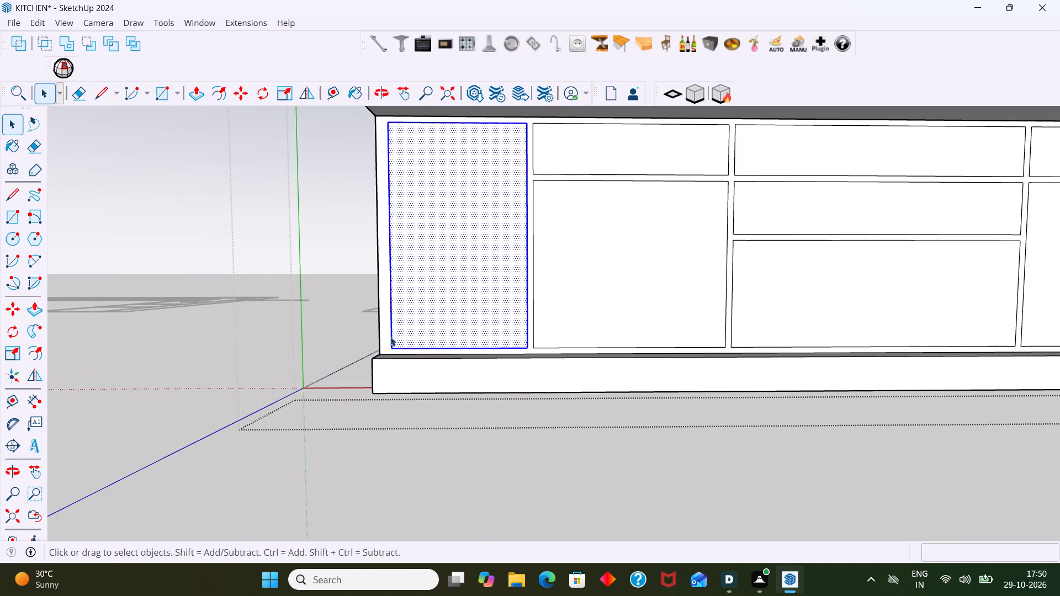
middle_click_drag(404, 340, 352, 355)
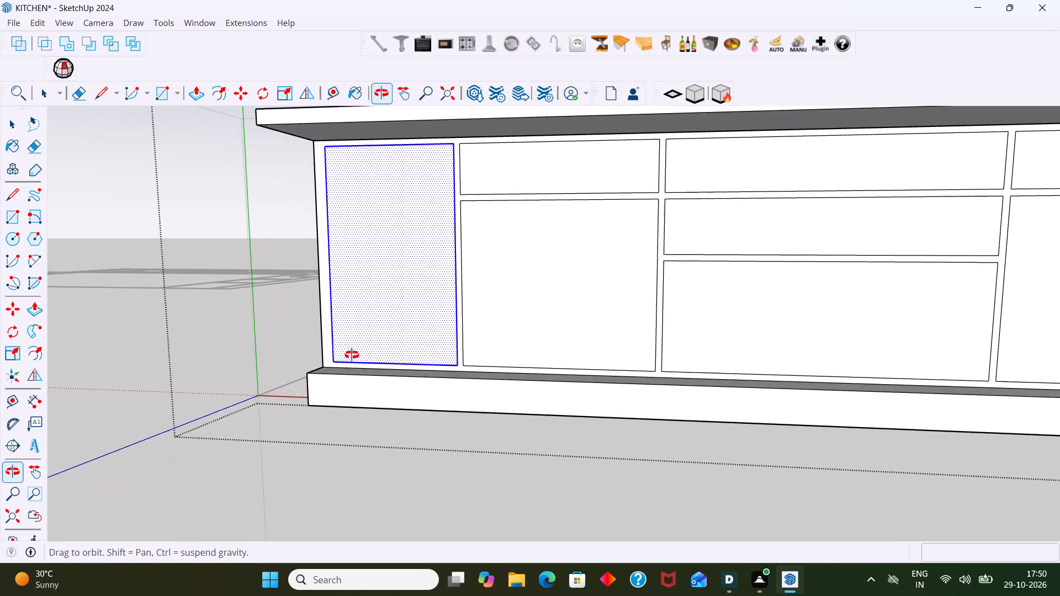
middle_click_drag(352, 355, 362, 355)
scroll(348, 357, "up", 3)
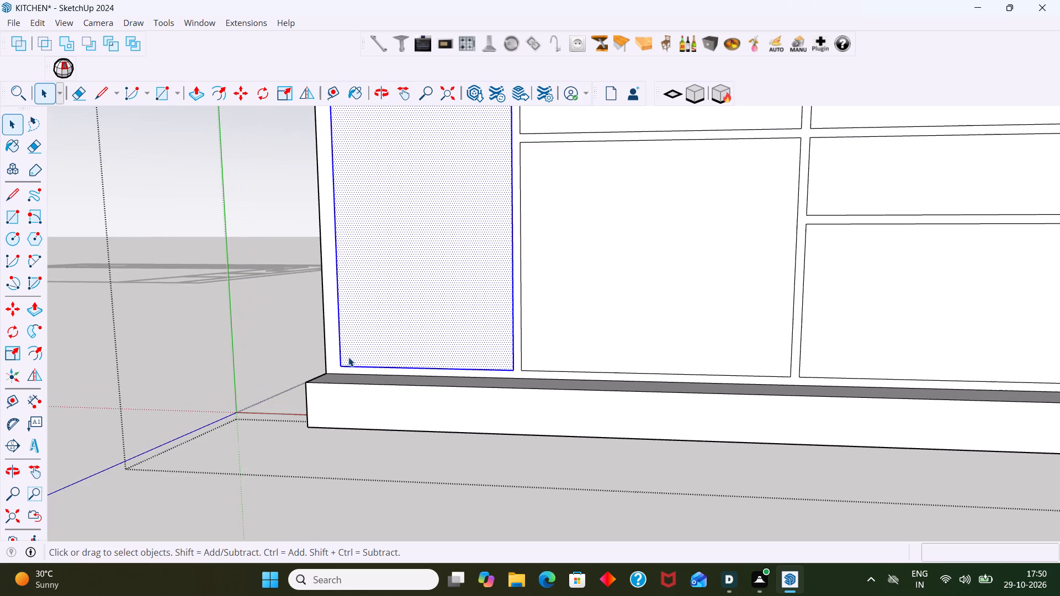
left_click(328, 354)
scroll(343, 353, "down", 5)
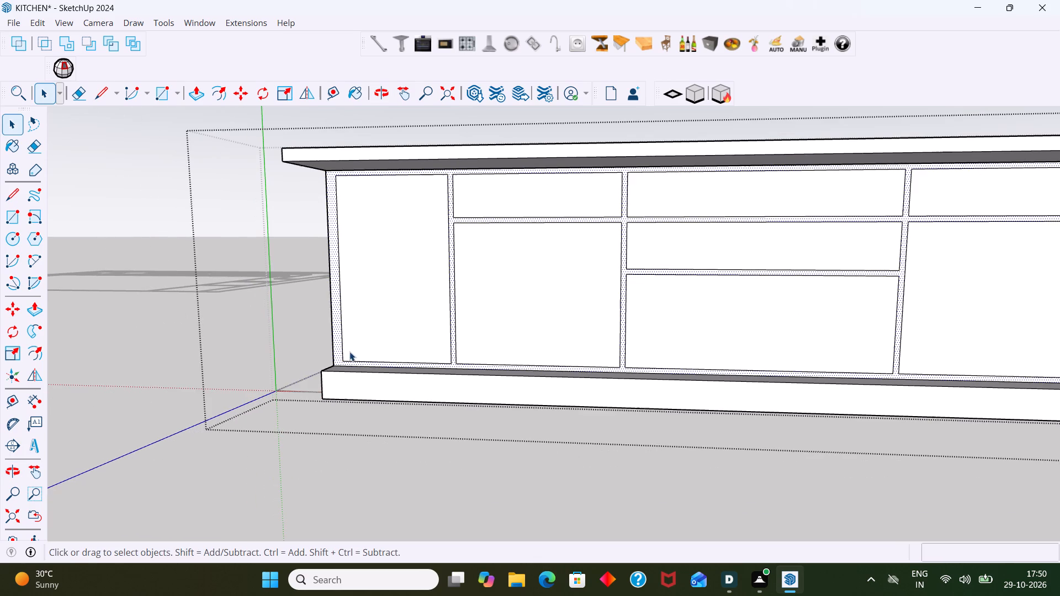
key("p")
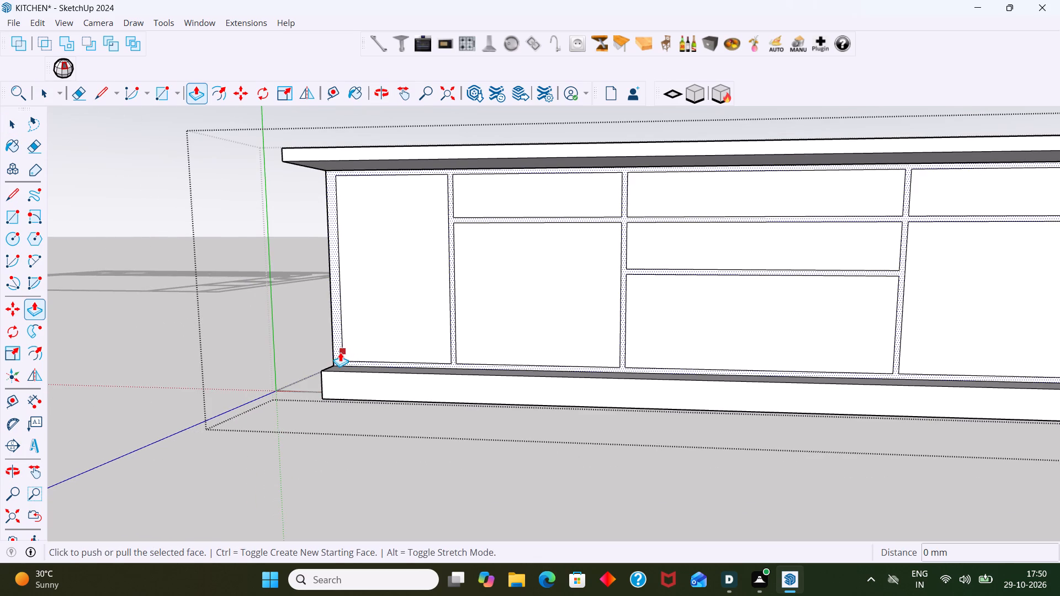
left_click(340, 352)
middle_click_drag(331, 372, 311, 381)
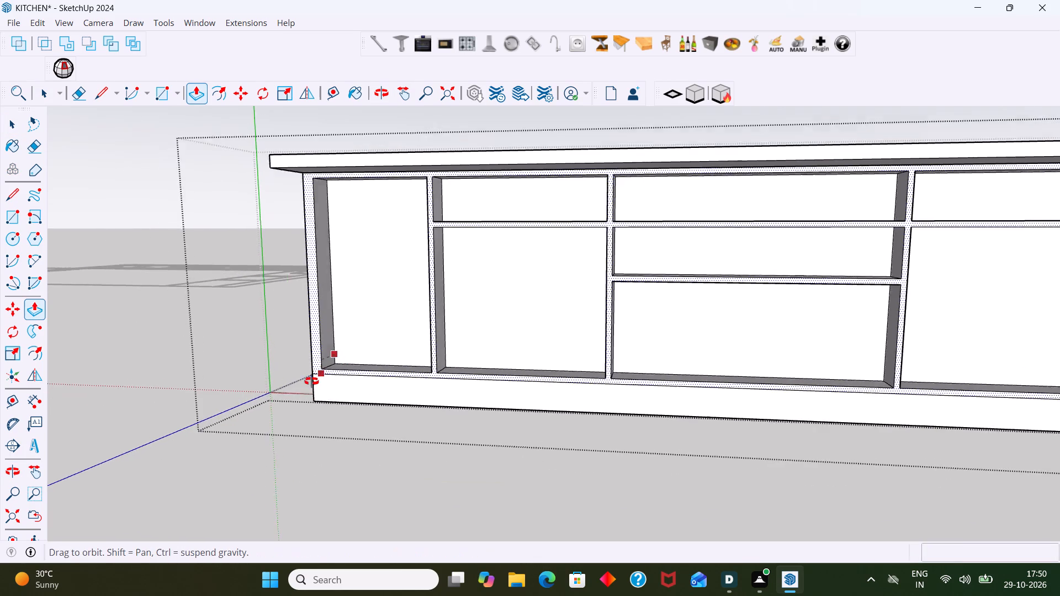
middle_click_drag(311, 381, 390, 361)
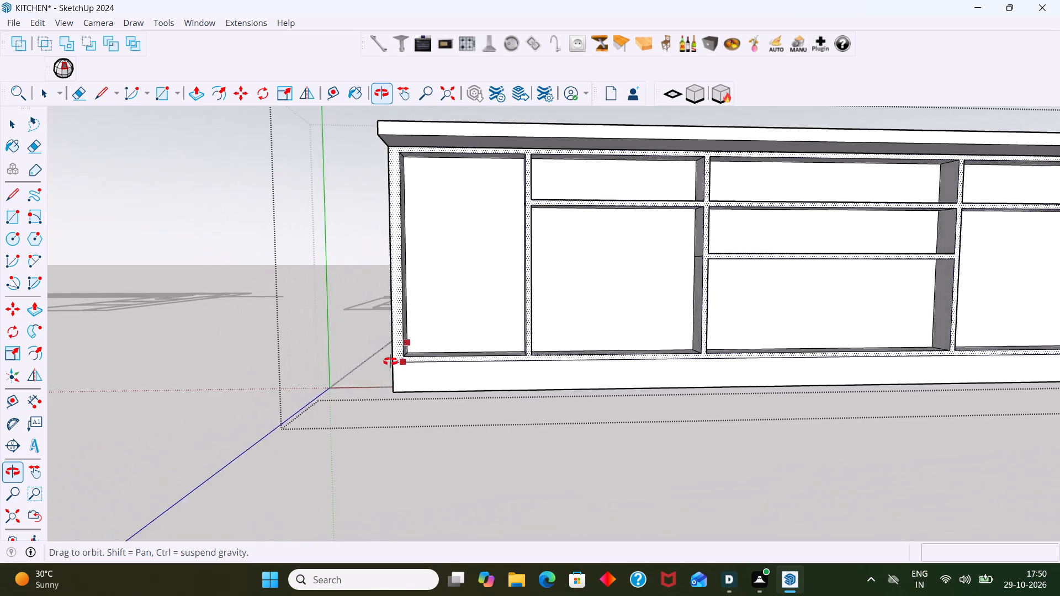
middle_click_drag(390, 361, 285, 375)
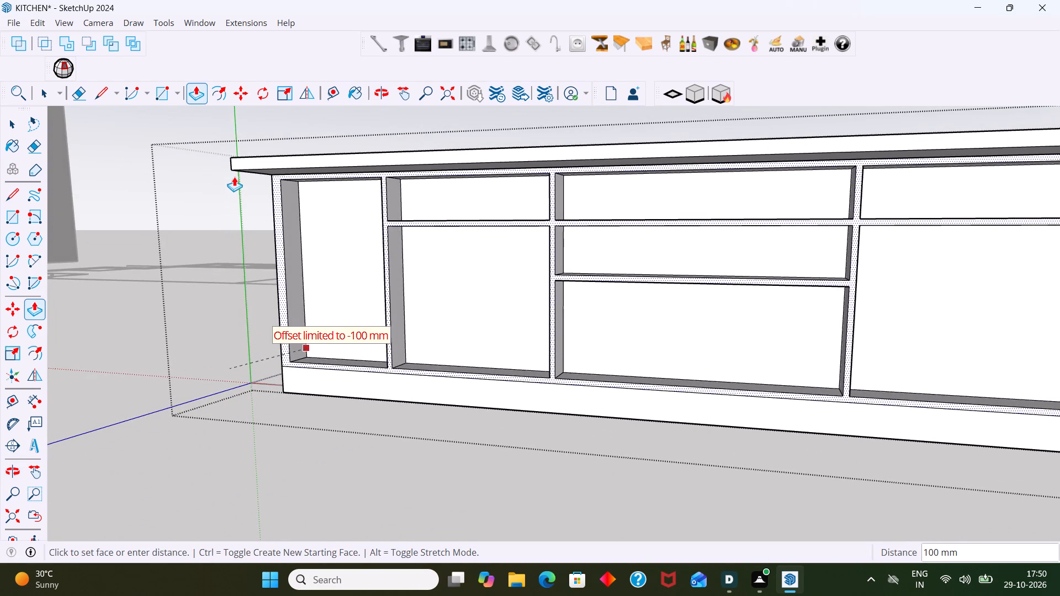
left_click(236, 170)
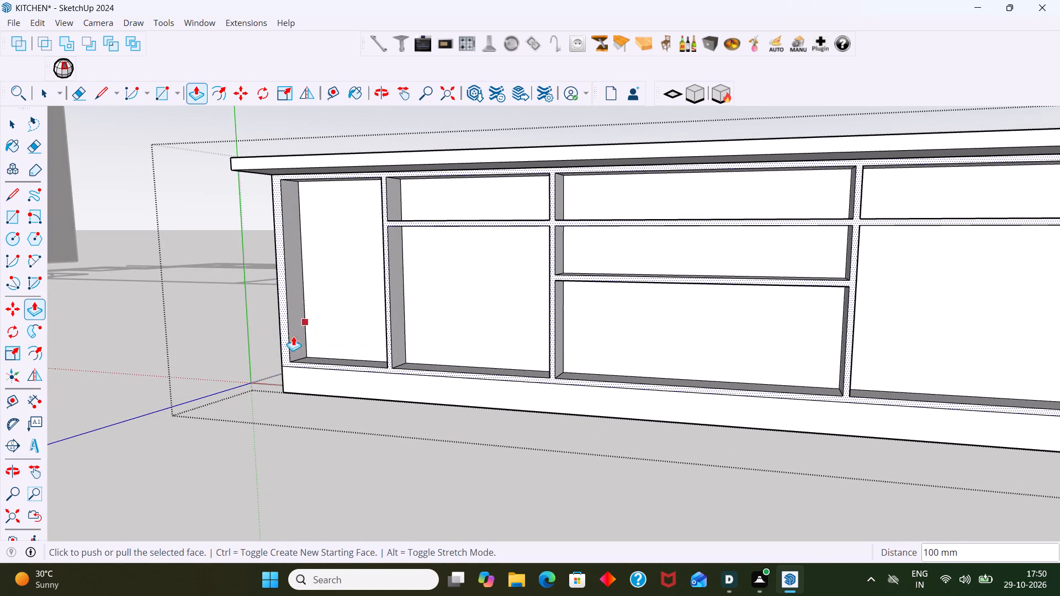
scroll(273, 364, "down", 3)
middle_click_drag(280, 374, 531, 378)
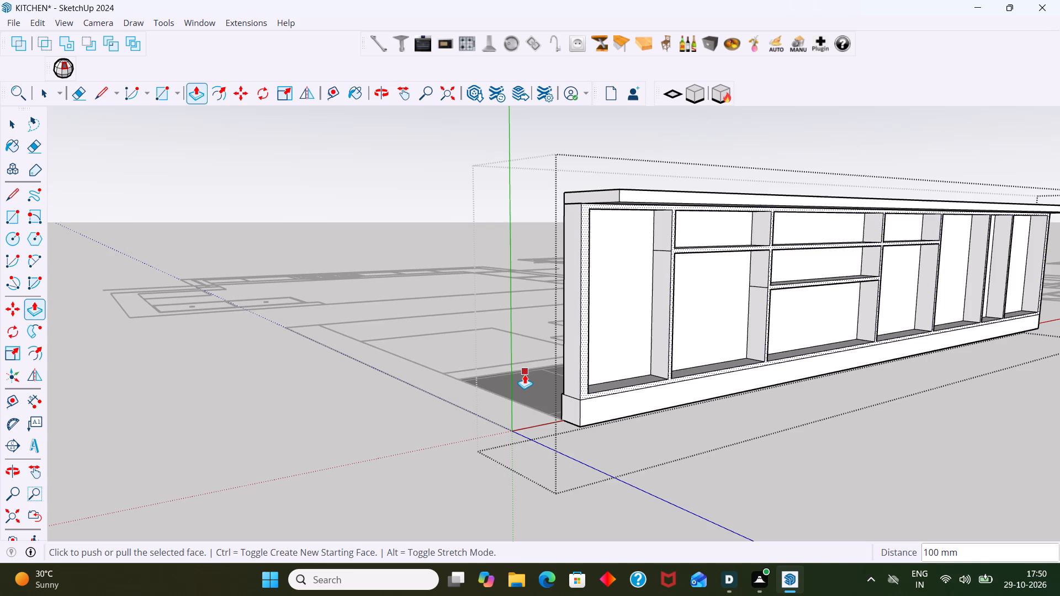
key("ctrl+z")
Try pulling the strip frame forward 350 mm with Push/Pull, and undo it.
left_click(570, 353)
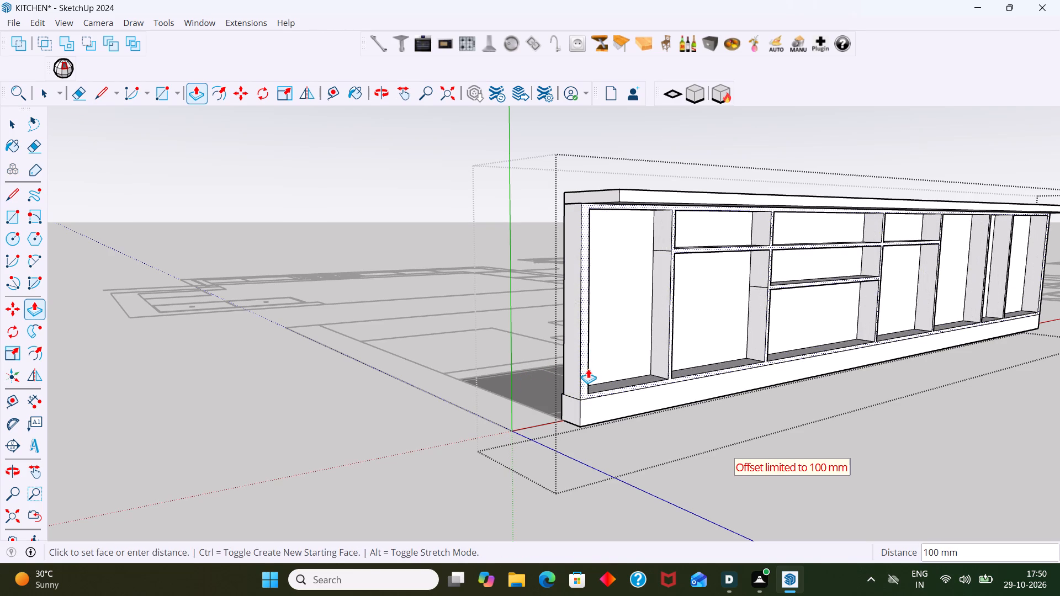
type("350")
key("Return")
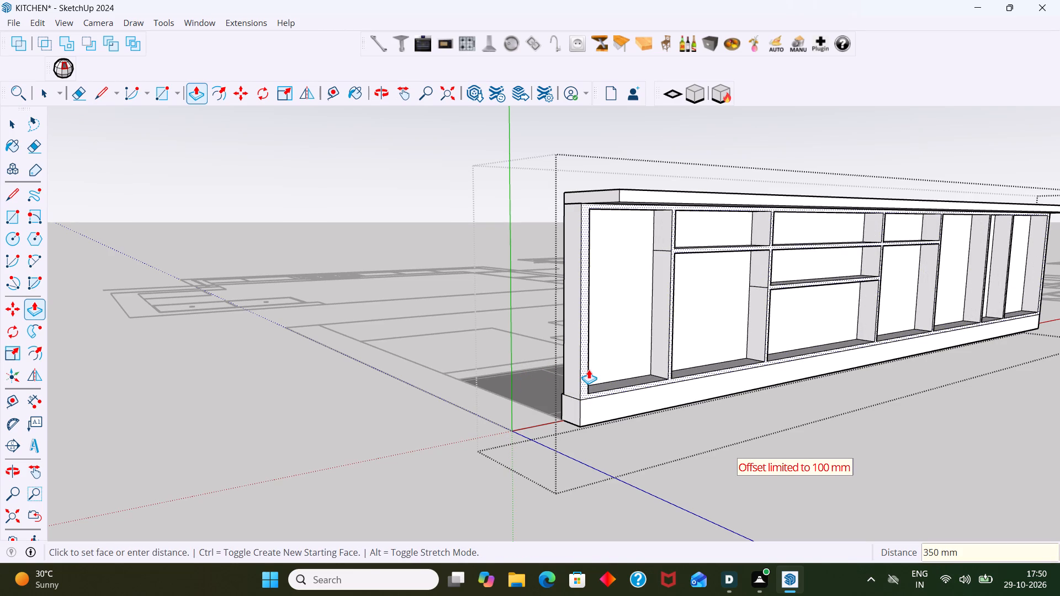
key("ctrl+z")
Pull the plinth's long front face forward 250 mm with Push/Pull.
scroll(600, 398, "down", 2)
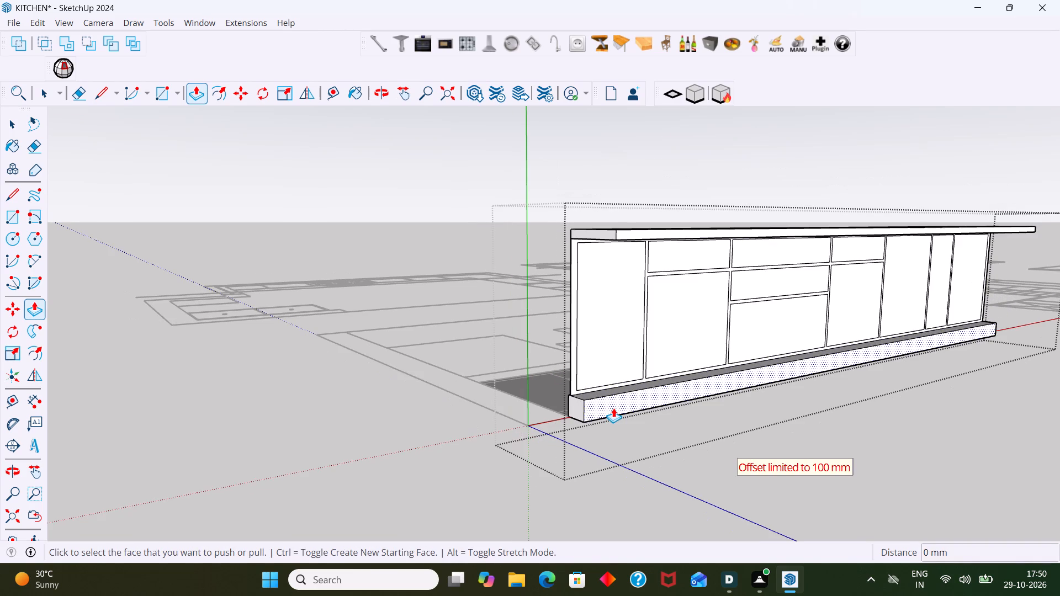
key("space")
middle_click_drag(591, 405, 358, 365, "shift")
scroll(400, 378, "up", 3)
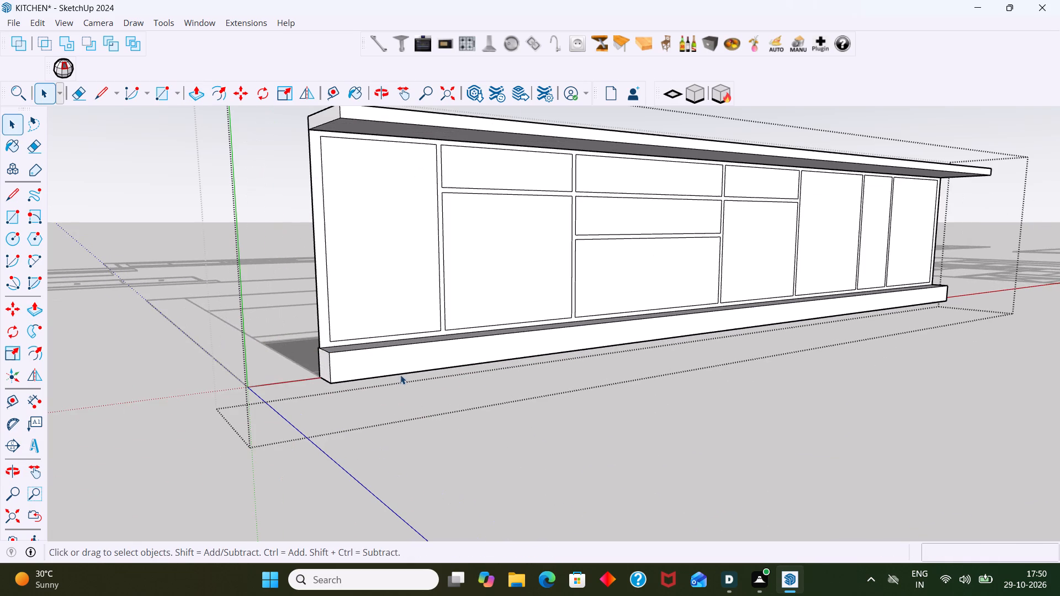
left_click(389, 356)
key("p")
left_click(399, 363)
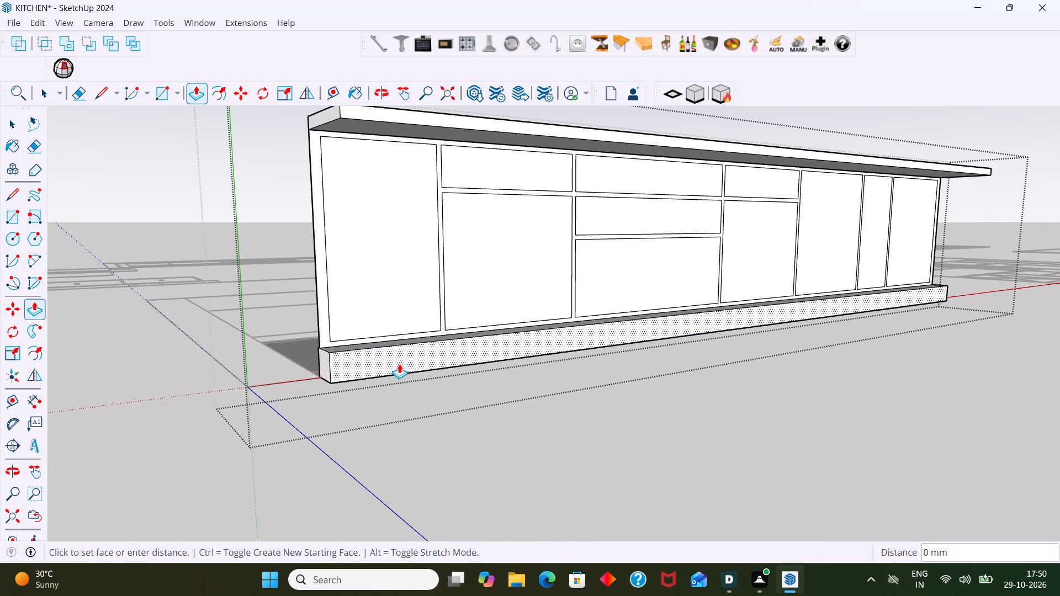
scroll(436, 391, "down", 1)
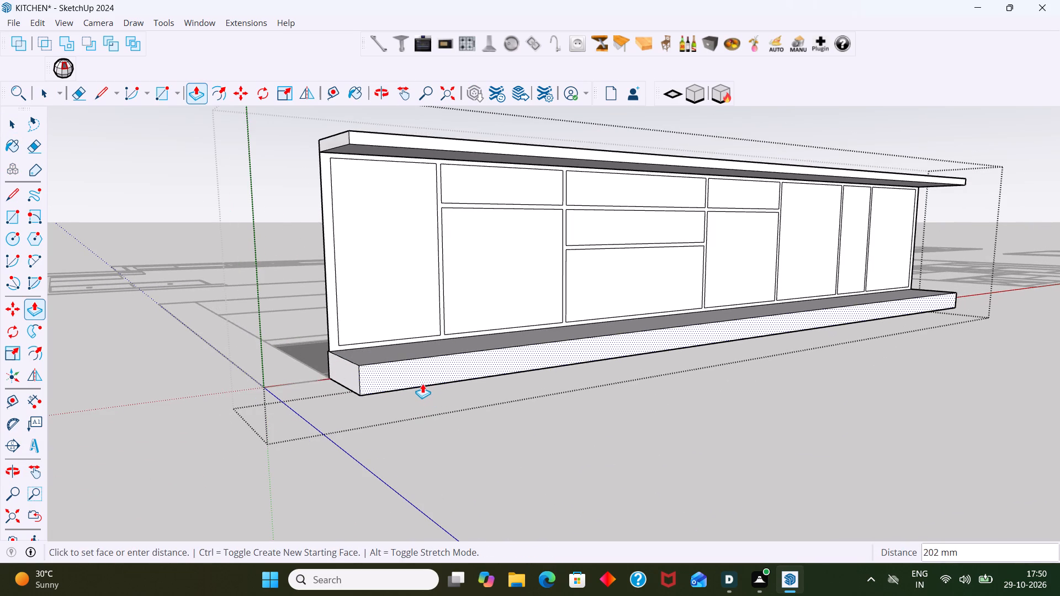
type("250")
key("Return")
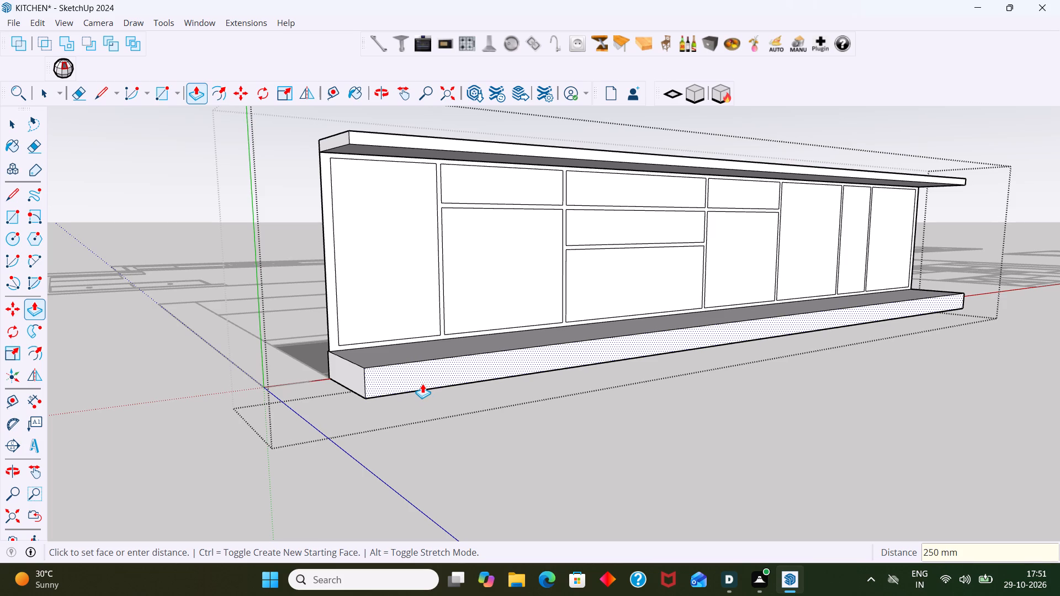
key("space")
Pull the strip frame around the cabinet openings forward 350 mm with Push/Pull.
scroll(370, 346, "up", 4)
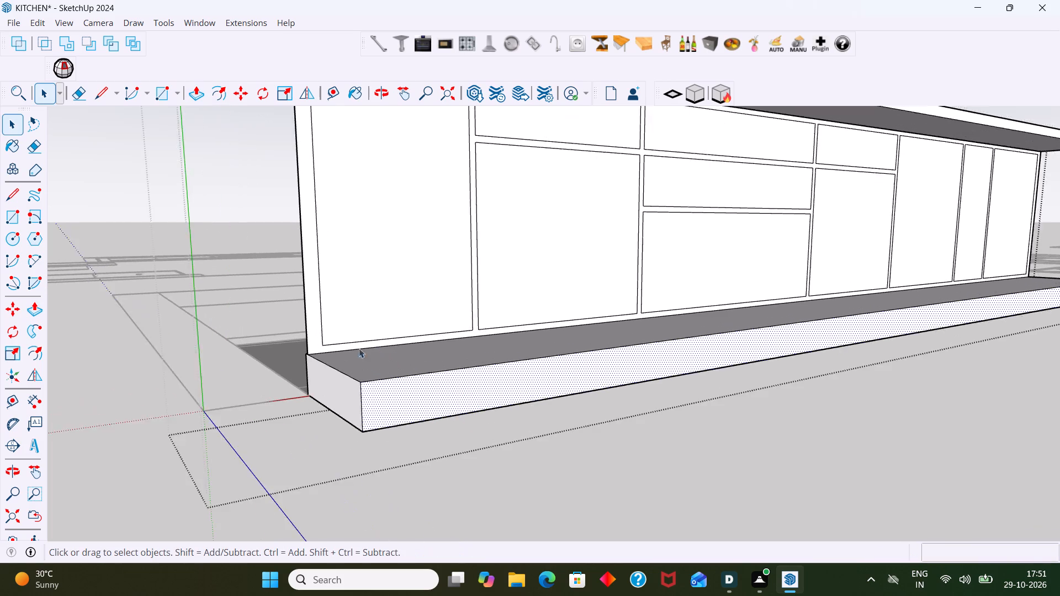
scroll(359, 348, "up", 3)
left_click(313, 342)
key("p")
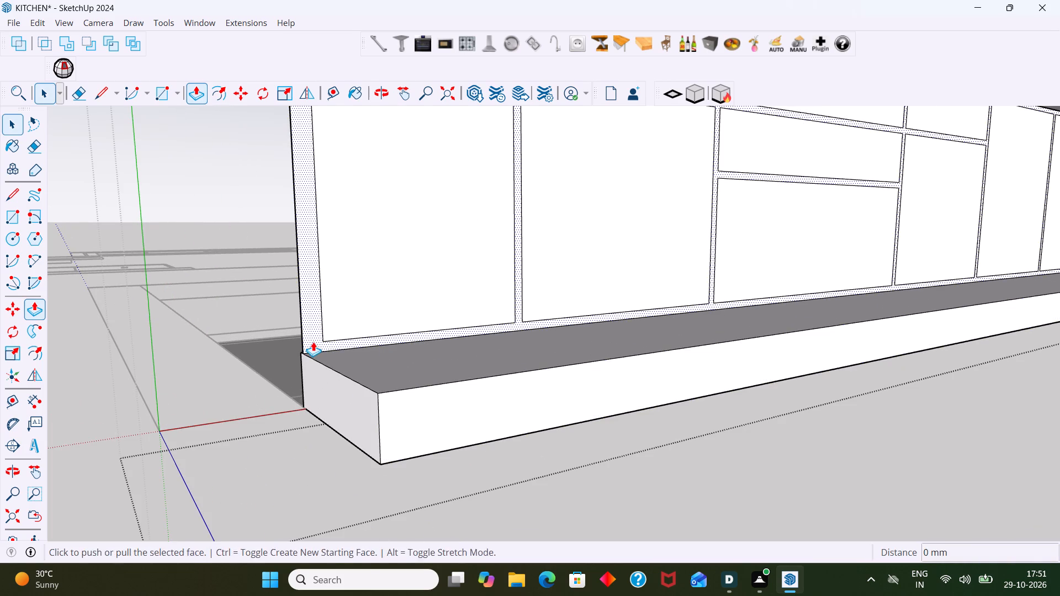
left_click(313, 342)
type("350.")
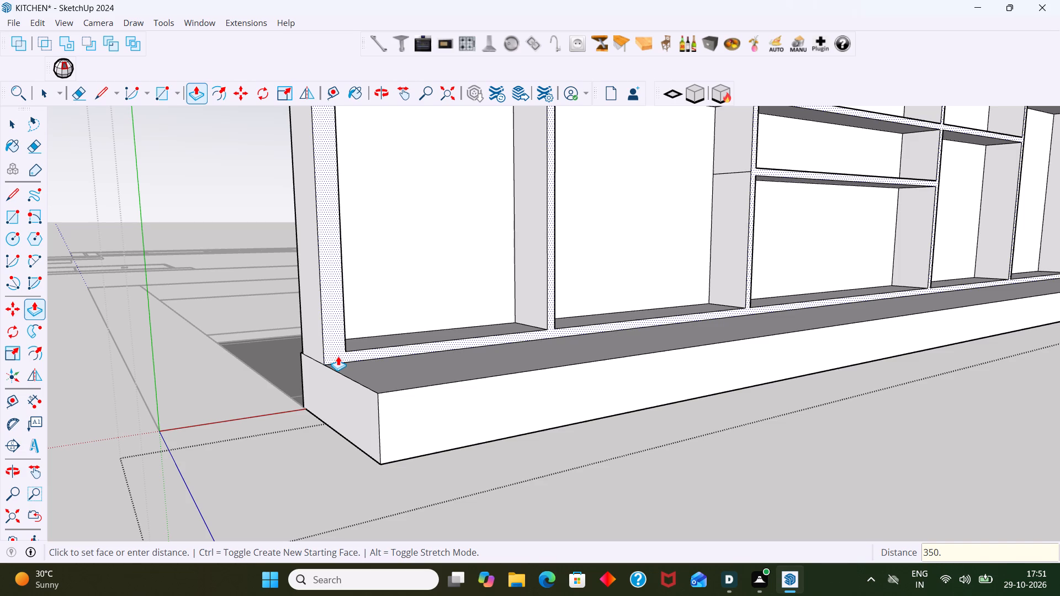
key("Return")
key("space")
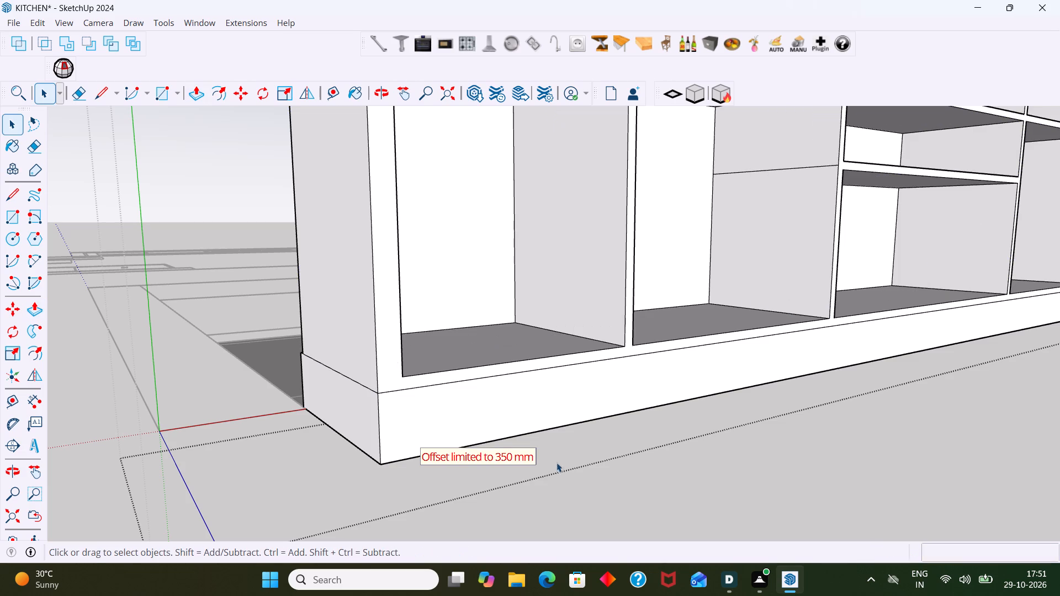
left_click(577, 479)
Open the countertop group and pull its front face forward 50 mm with Push/Pull, flush with the cabinet frame.
scroll(571, 473, "down", 6)
middle_click_drag(525, 463, 447, 522)
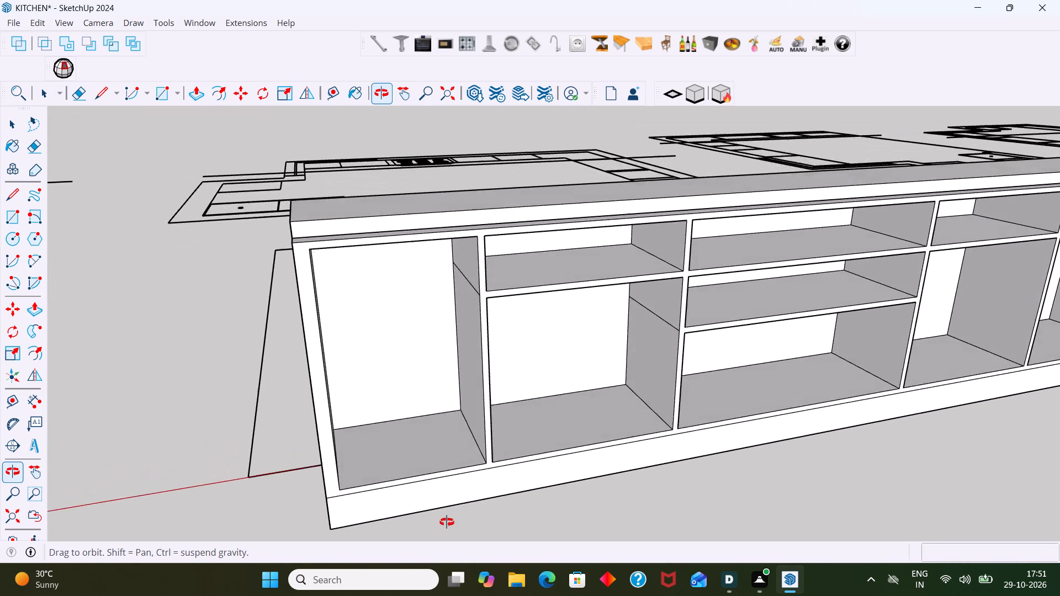
middle_click_drag(447, 522, 421, 442)
middle_click_drag(327, 151, 305, 258)
scroll(314, 313, "up", 7)
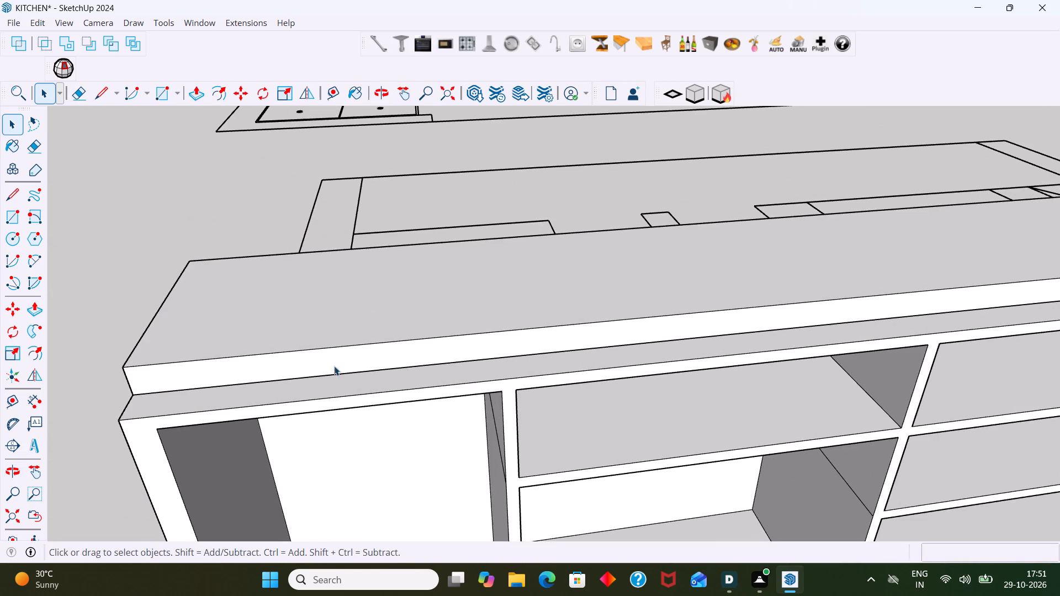
left_click(335, 365)
triple_click(338, 365)
left_click(335, 362)
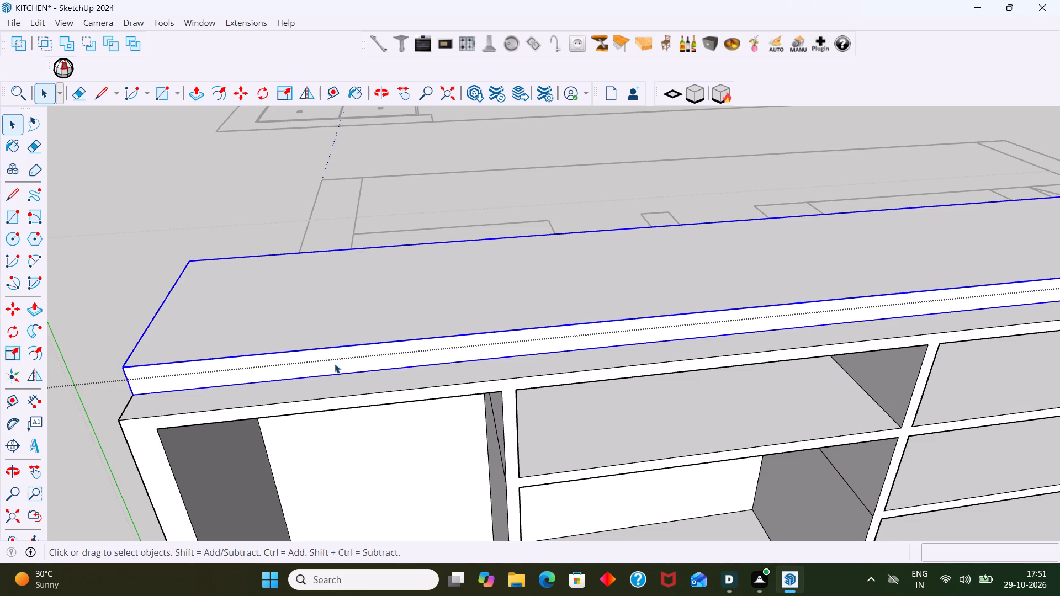
left_click(335, 365)
triple_click(340, 368)
left_click(341, 368)
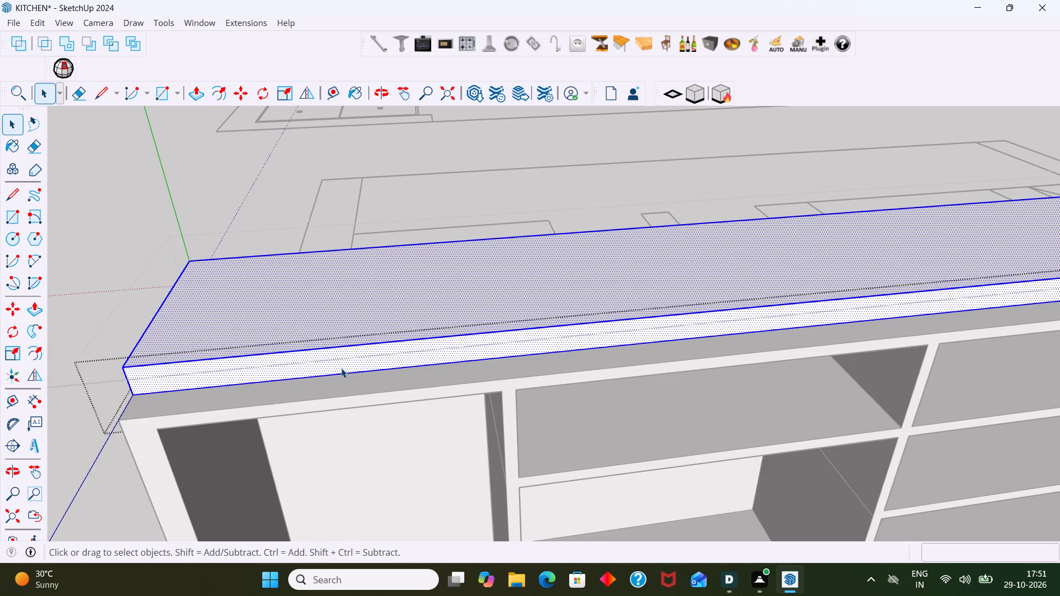
key("p")
left_click(344, 365)
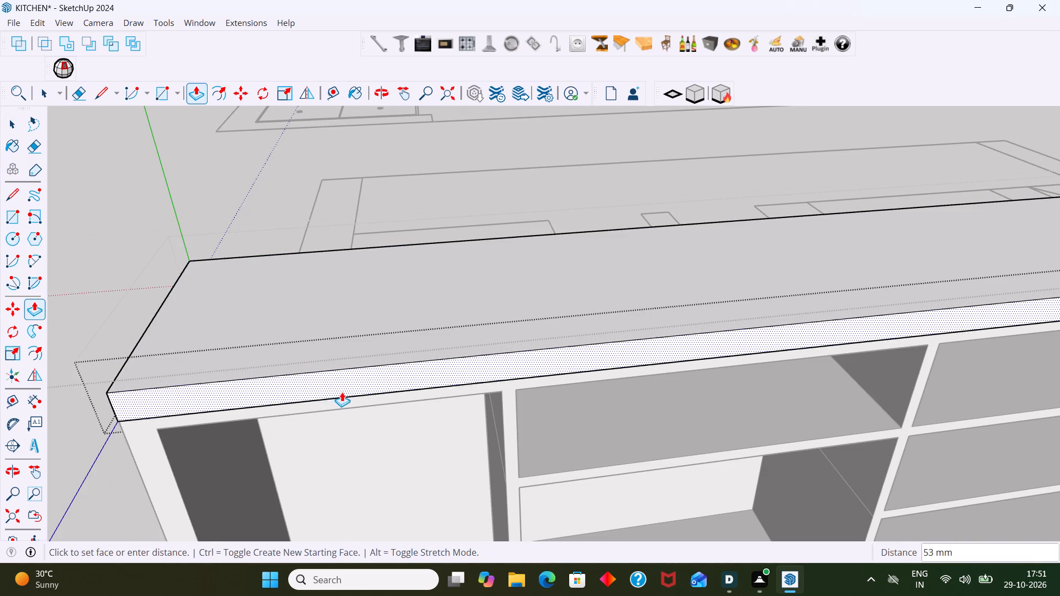
middle_click_drag(342, 395, 420, 296)
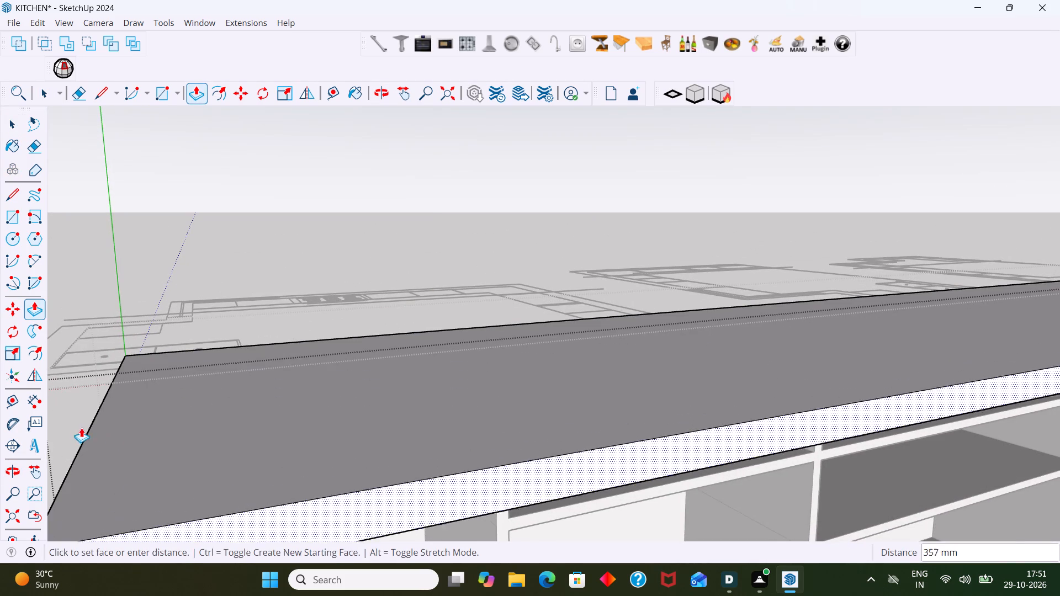
scroll(80, 428, "down", 9)
scroll(136, 429, "down", 4)
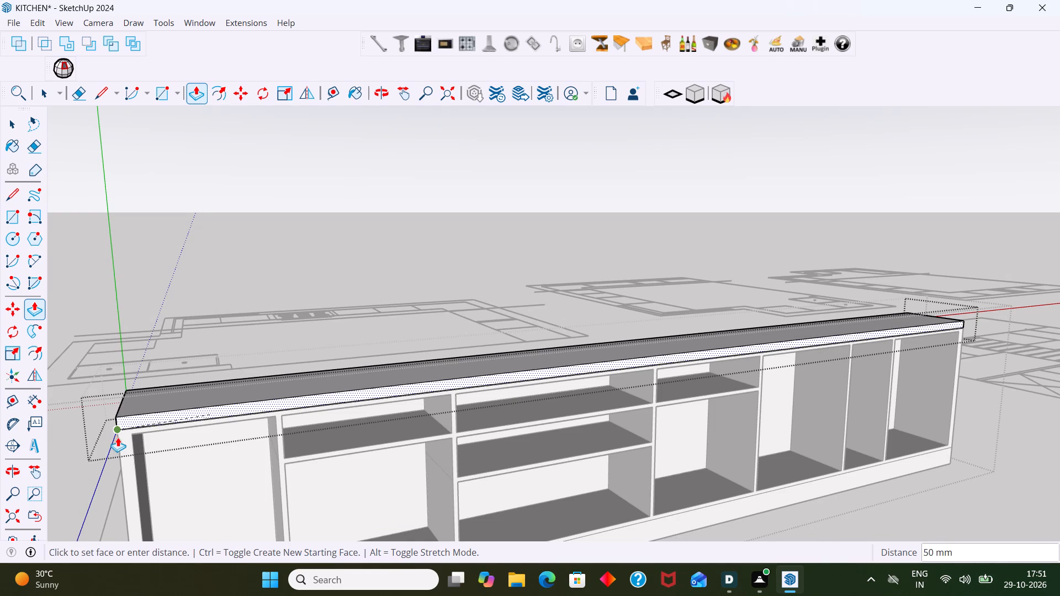
left_click(119, 424)
key("space")
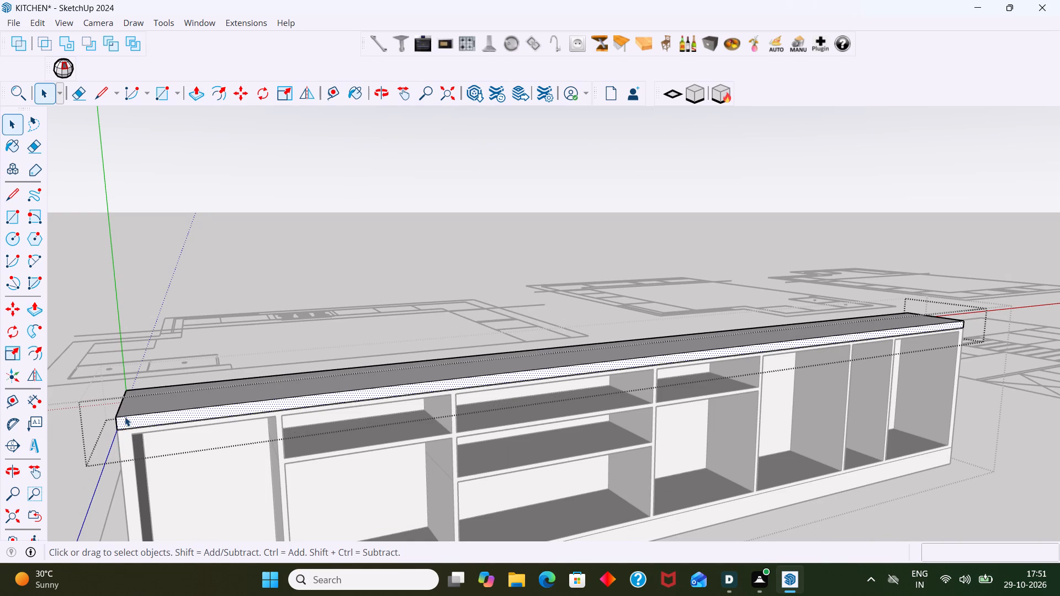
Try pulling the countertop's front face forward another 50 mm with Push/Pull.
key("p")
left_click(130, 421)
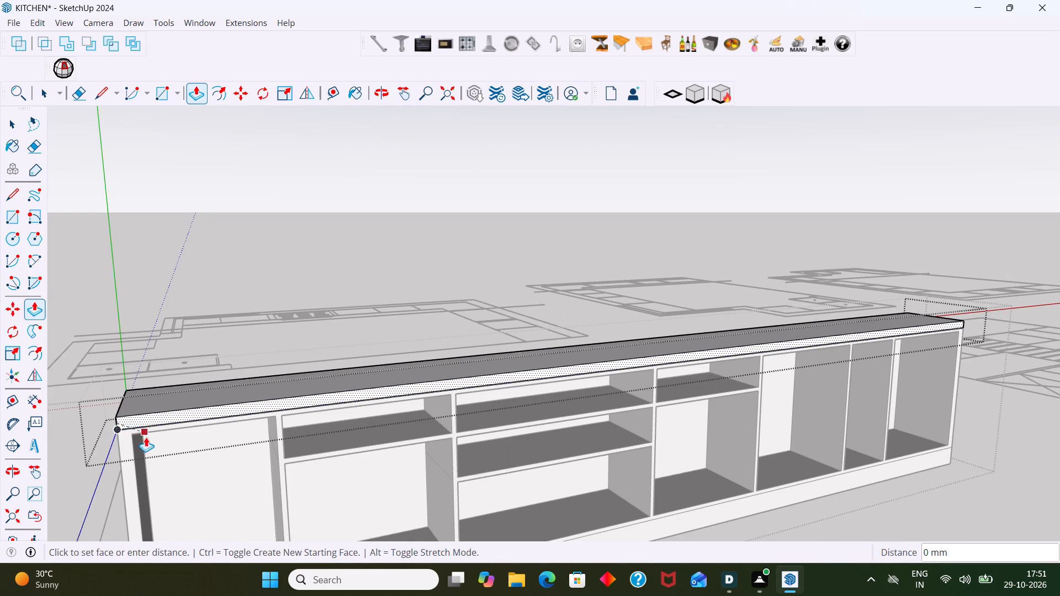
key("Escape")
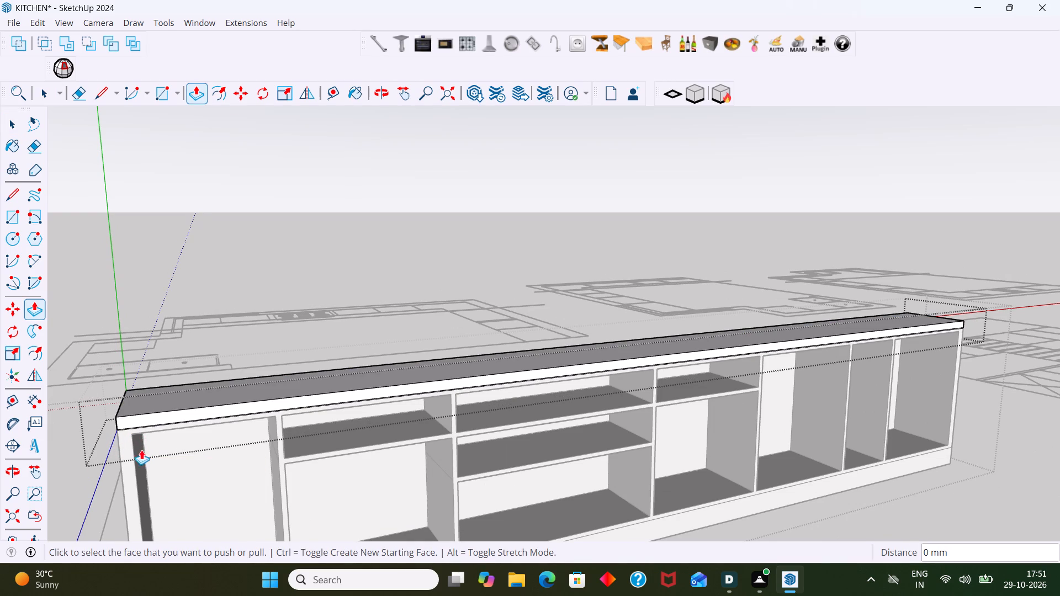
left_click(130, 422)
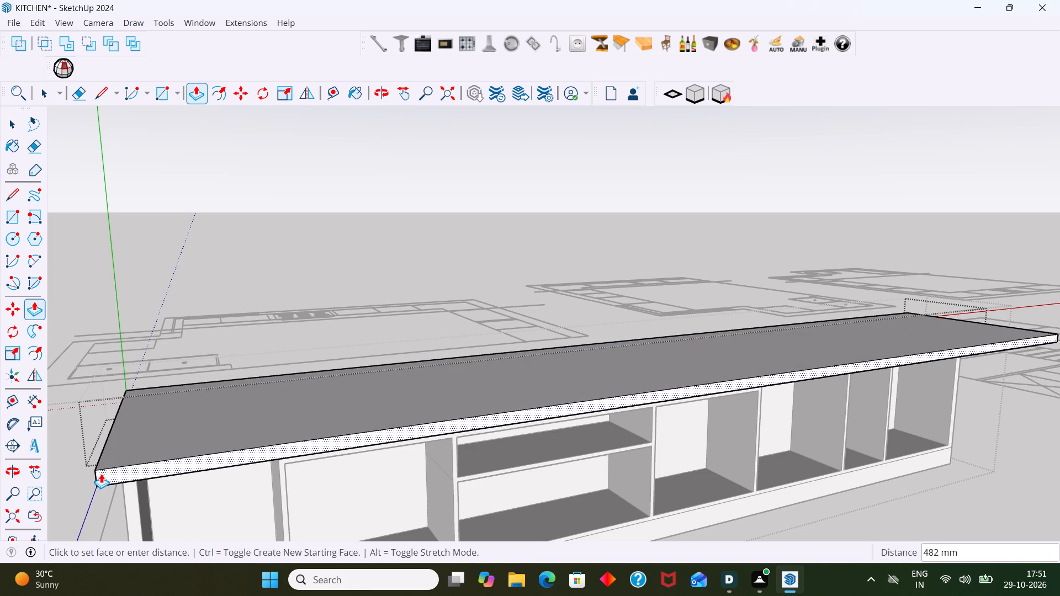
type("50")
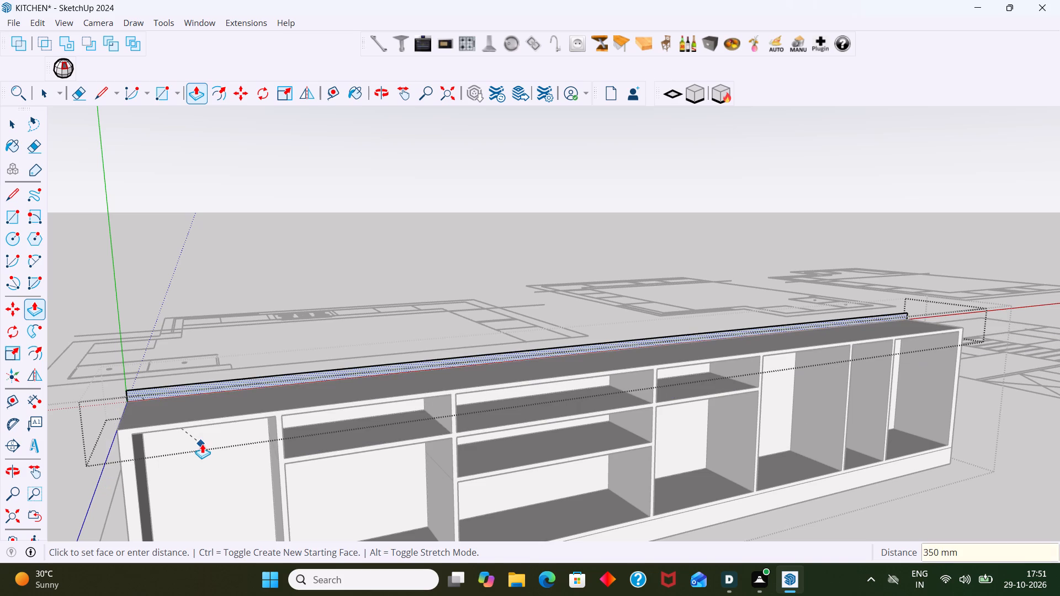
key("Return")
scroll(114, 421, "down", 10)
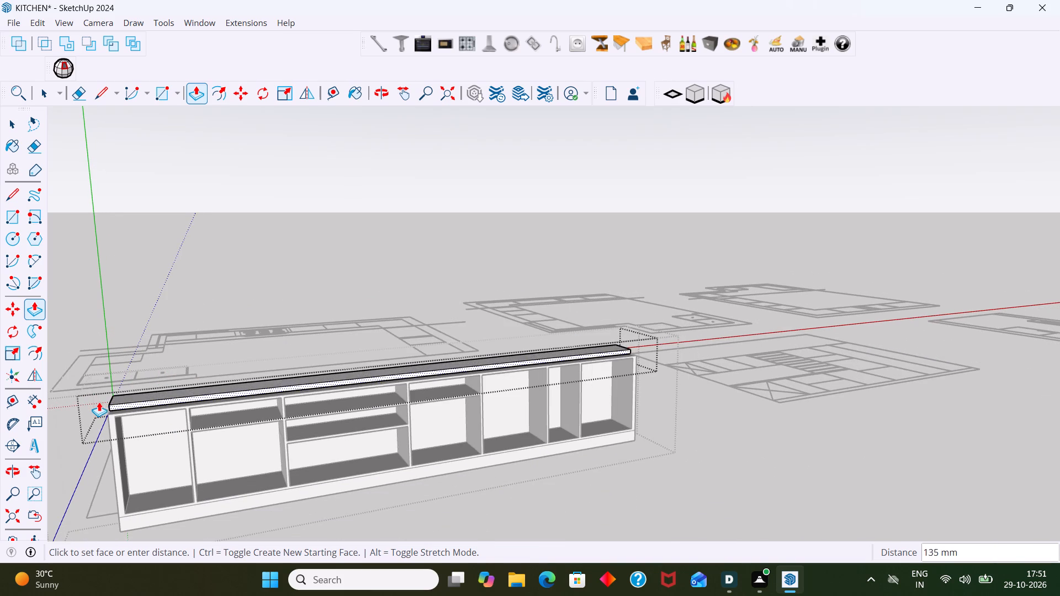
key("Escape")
Pull the countertop's front face forward 50 mm beyond the cabinet frame and leave the countertop group.
scroll(109, 405, "down", 6)
middle_click_drag(193, 438, 342, 443)
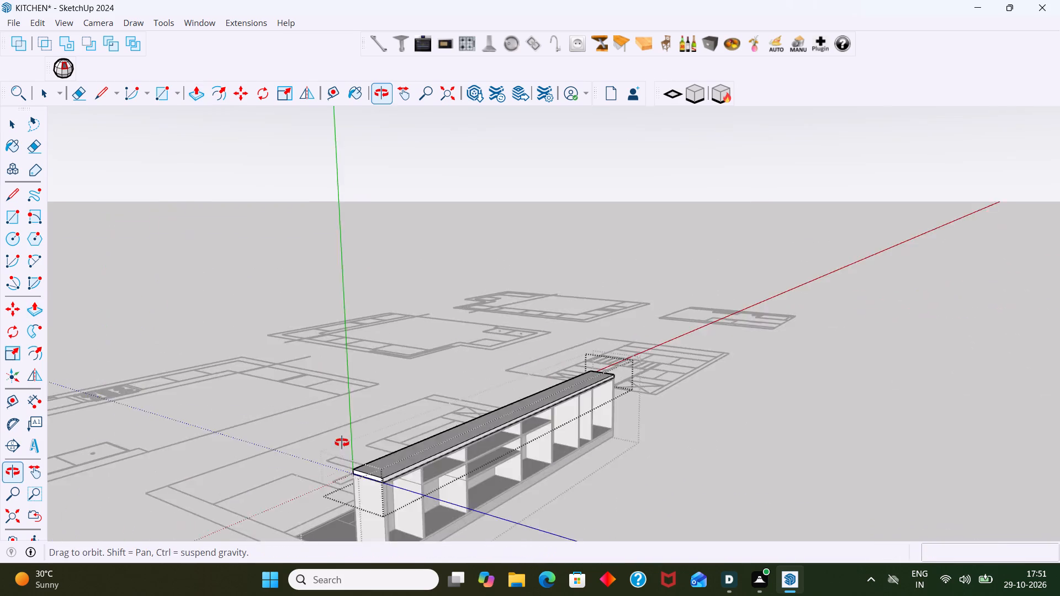
middle_click_drag(342, 443, 401, 402)
scroll(565, 382, "up", 14)
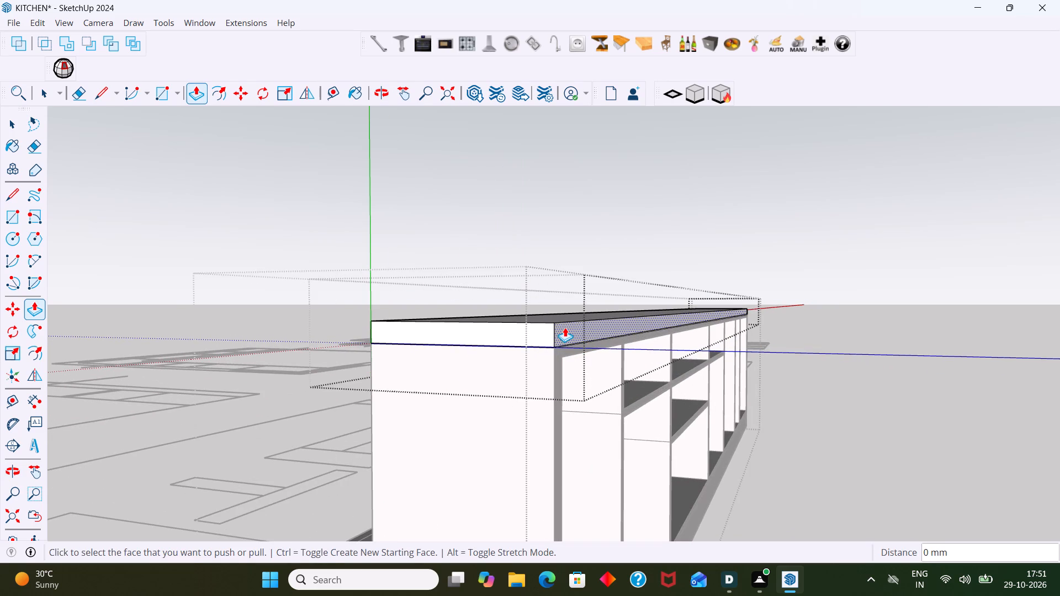
left_click(565, 327)
type("50")
key("Return")
key("space")
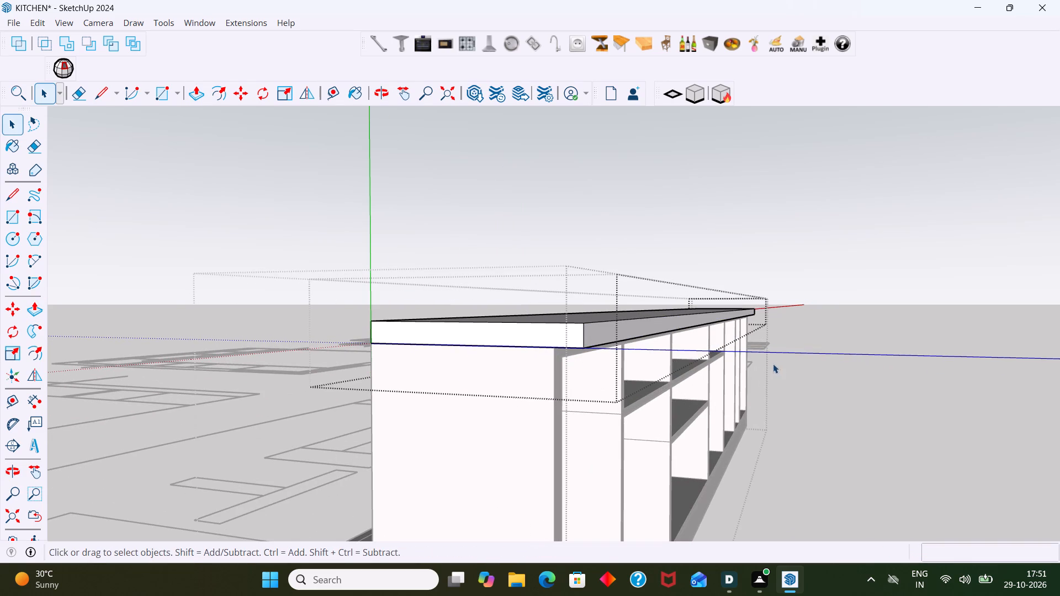
left_click(813, 360)
Show the Round Corner tools for rounding the countertop's front corner.
scroll(717, 357, "down", 3)
middle_click_drag(694, 354, 566, 351)
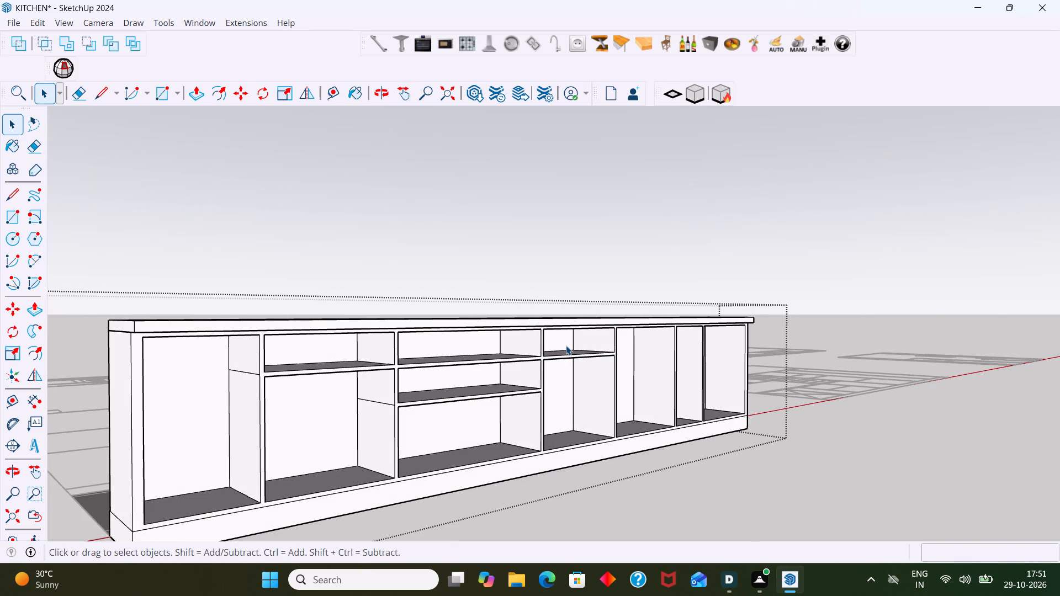
middle_click_drag(571, 337, 525, 171, "shift")
scroll(314, 219, "down", 5)
middle_click_drag(349, 256, 381, 366)
scroll(319, 369, "up", 3)
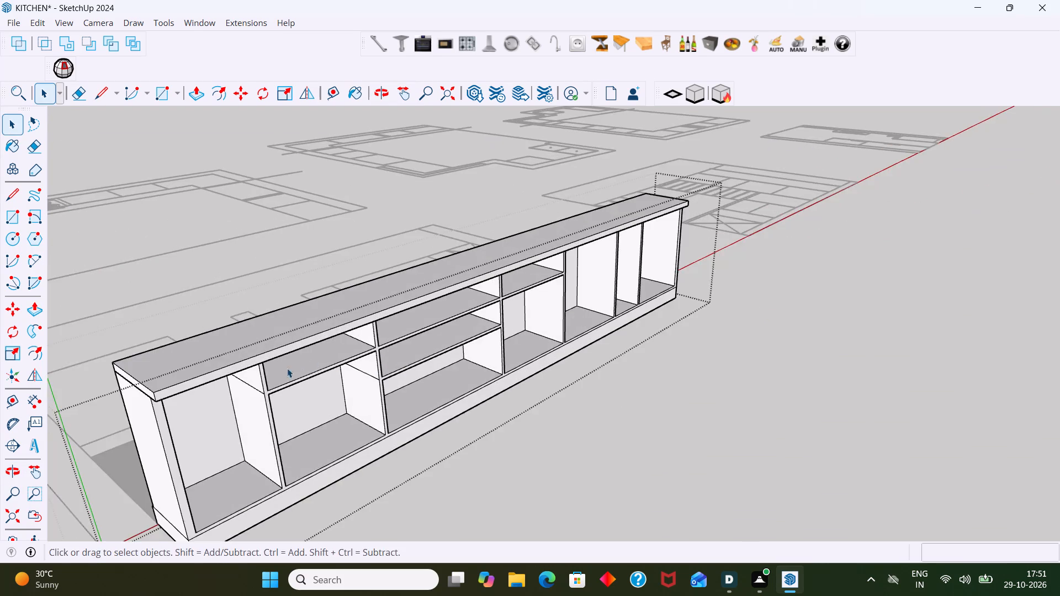
middle_click_drag(283, 366, 244, 312, "shift")
scroll(67, 306, "up", 3)
scroll(110, 324, "up", 10)
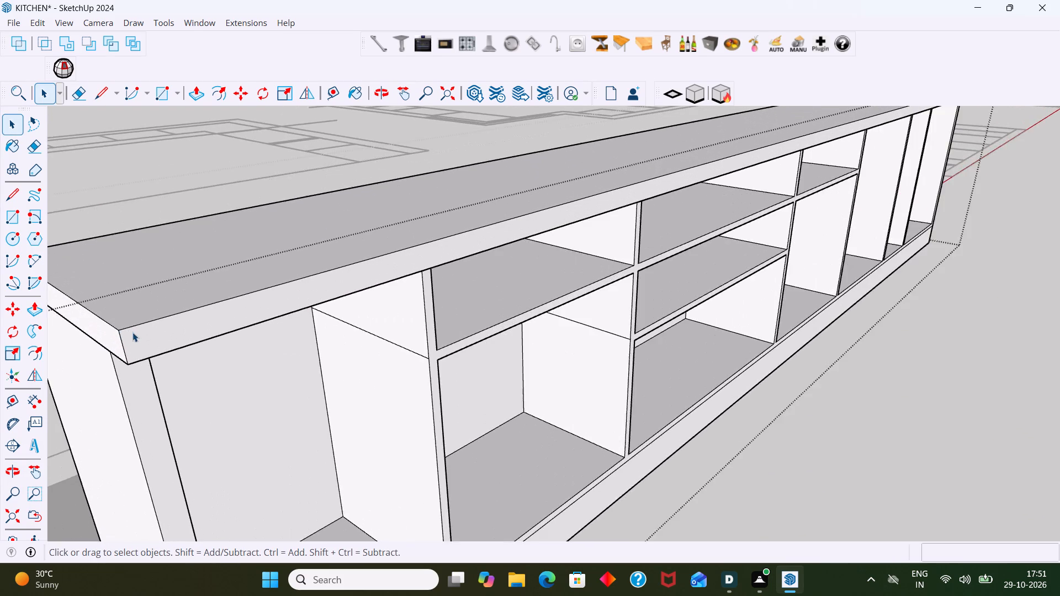
scroll(132, 332, "up", 5)
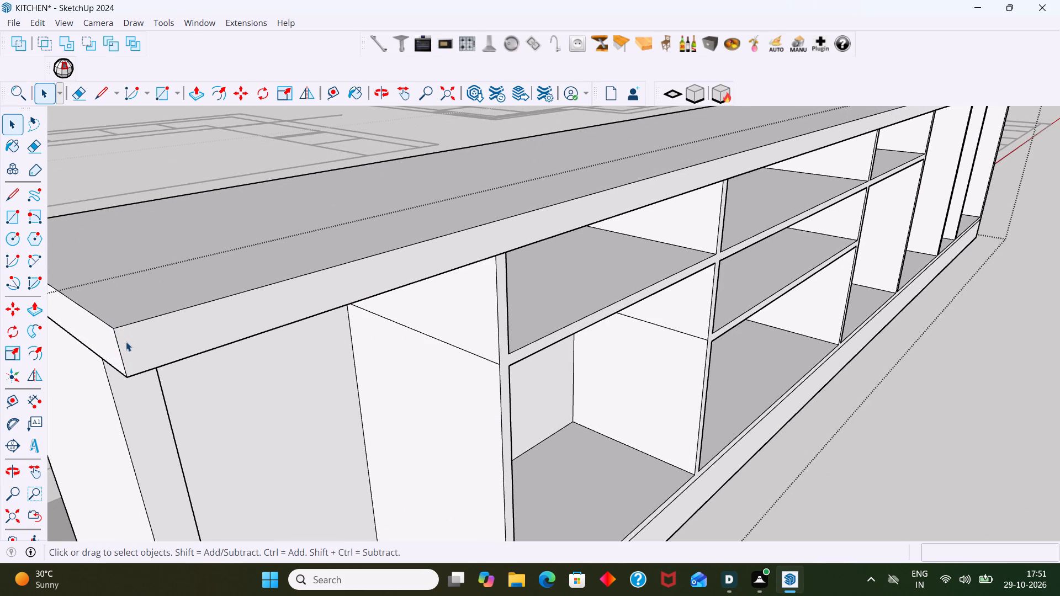
right_click(871, 71)
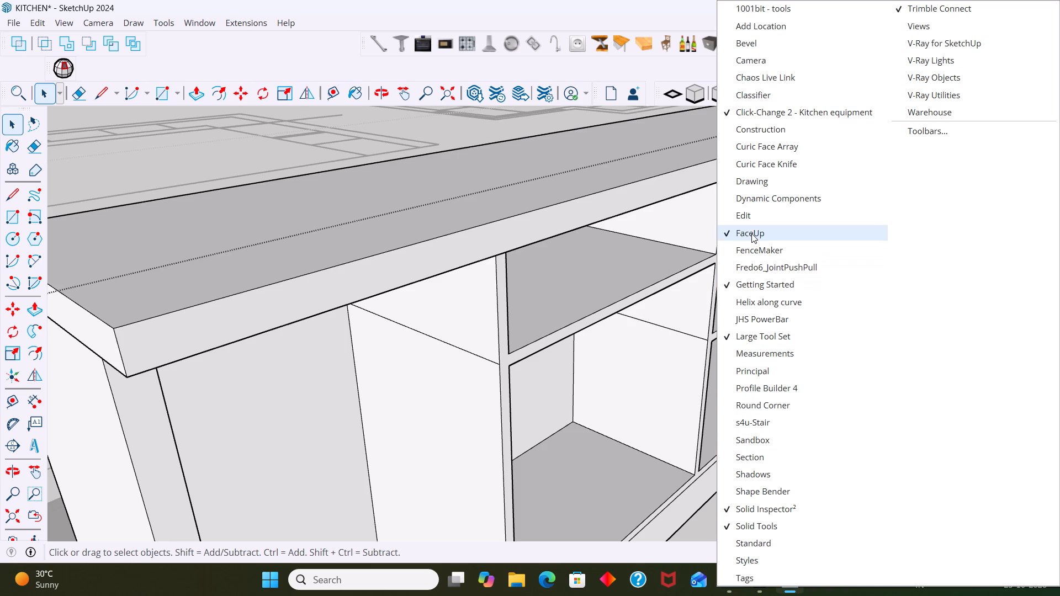
left_click(761, 403)
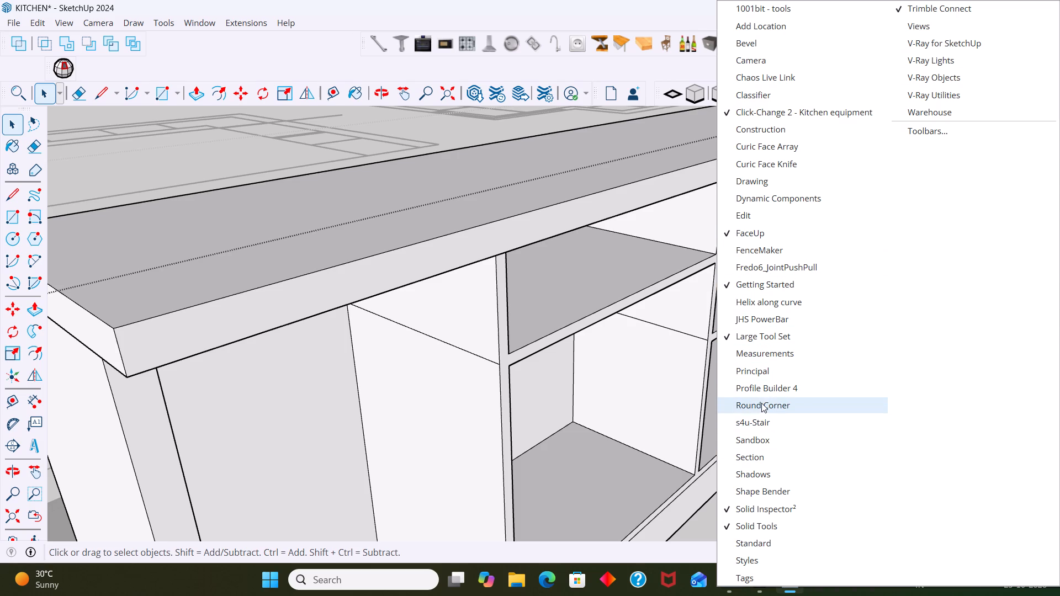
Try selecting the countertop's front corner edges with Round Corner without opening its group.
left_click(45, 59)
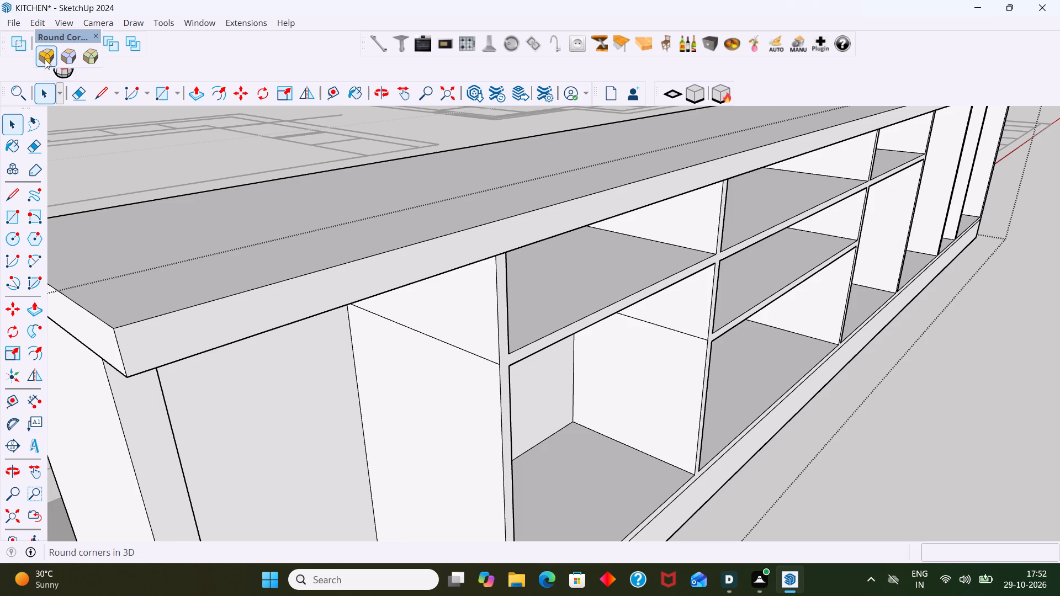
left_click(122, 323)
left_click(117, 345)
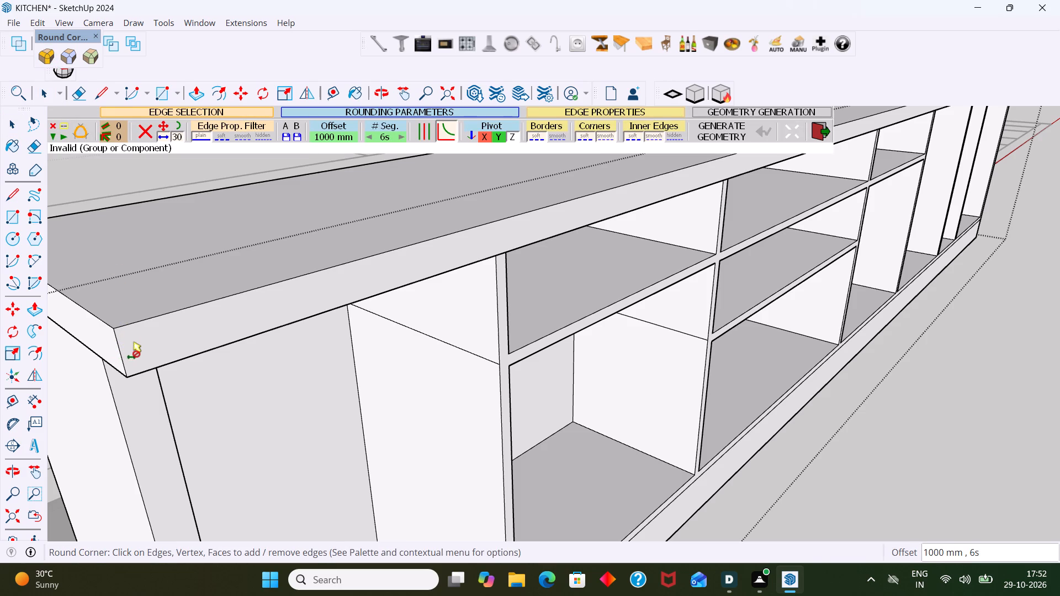
Inside the countertop group, round the top front edge and the vertical front corner edge with Round Corner at 20 mm offset.
key("space")
double_click(132, 340)
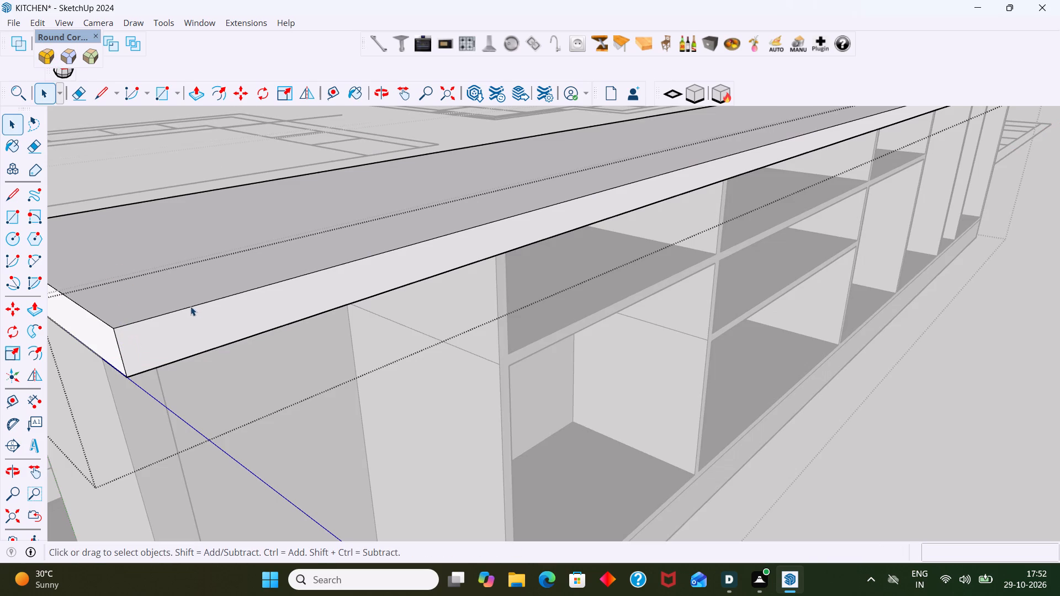
left_click(47, 53)
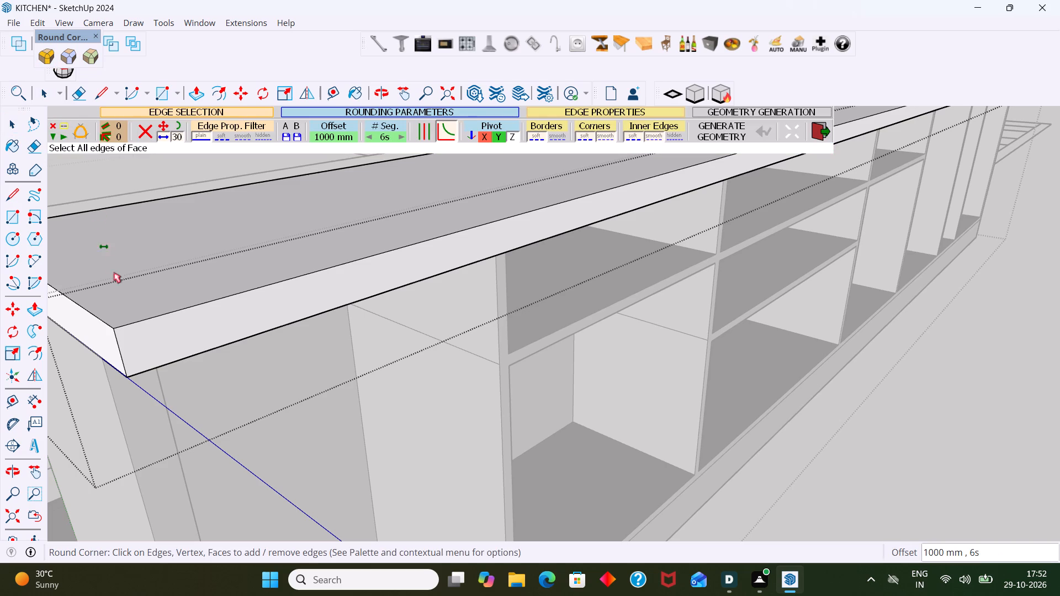
left_click(132, 322)
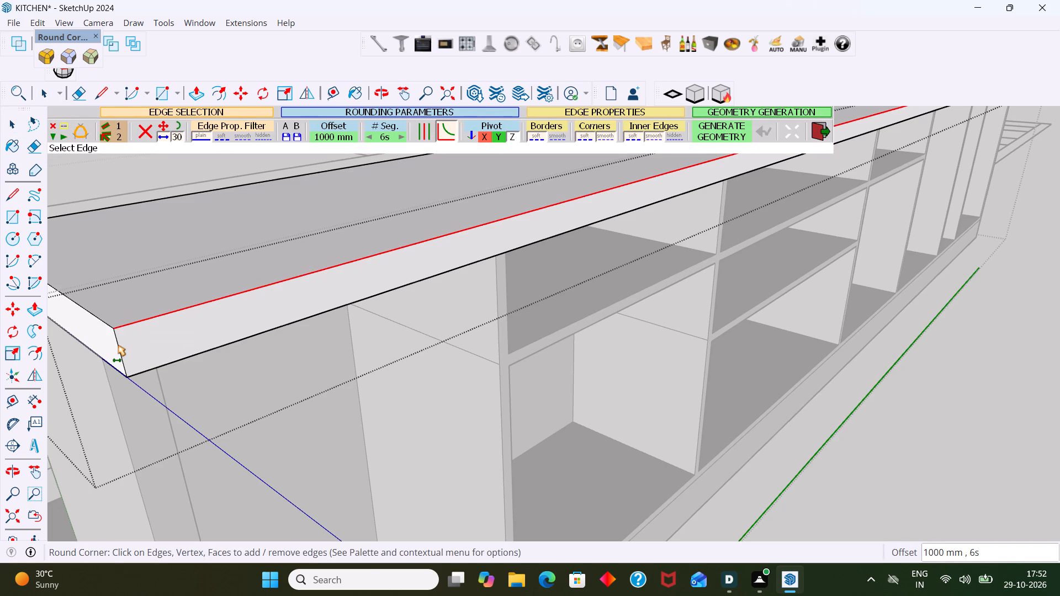
left_click(118, 344)
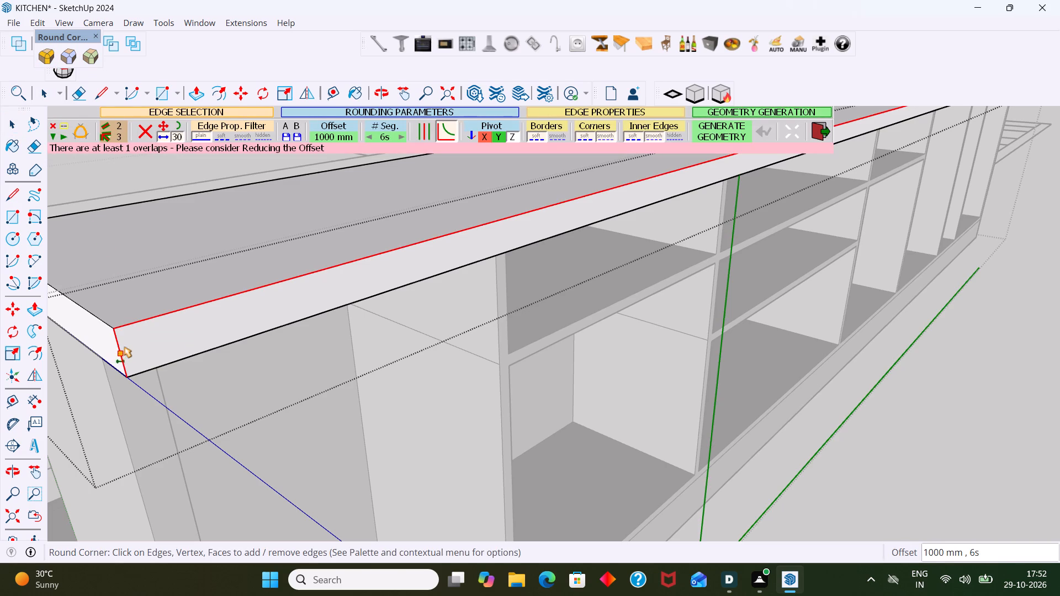
left_click(120, 350)
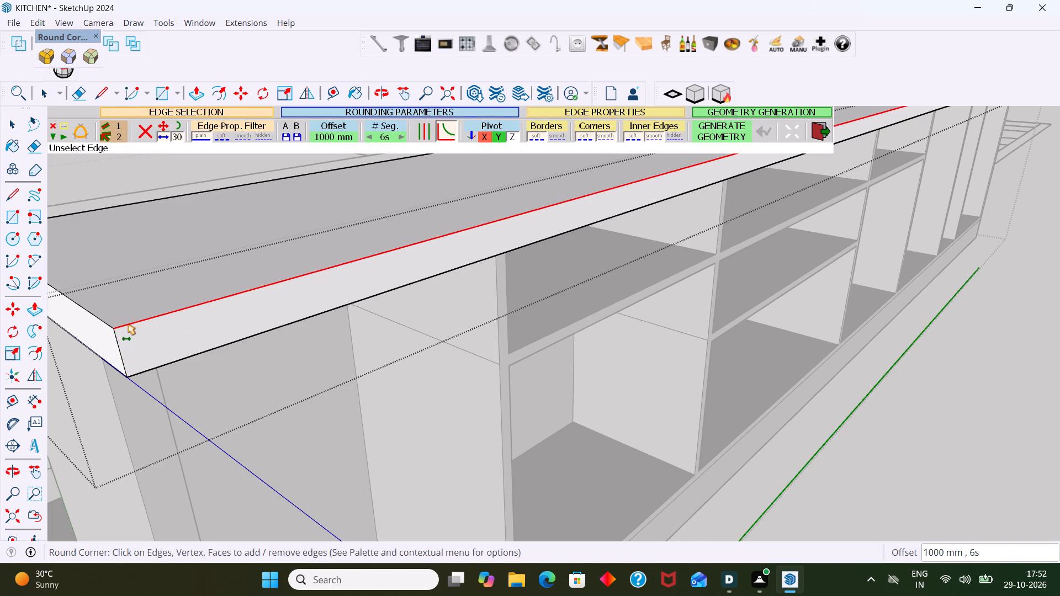
left_click(118, 349)
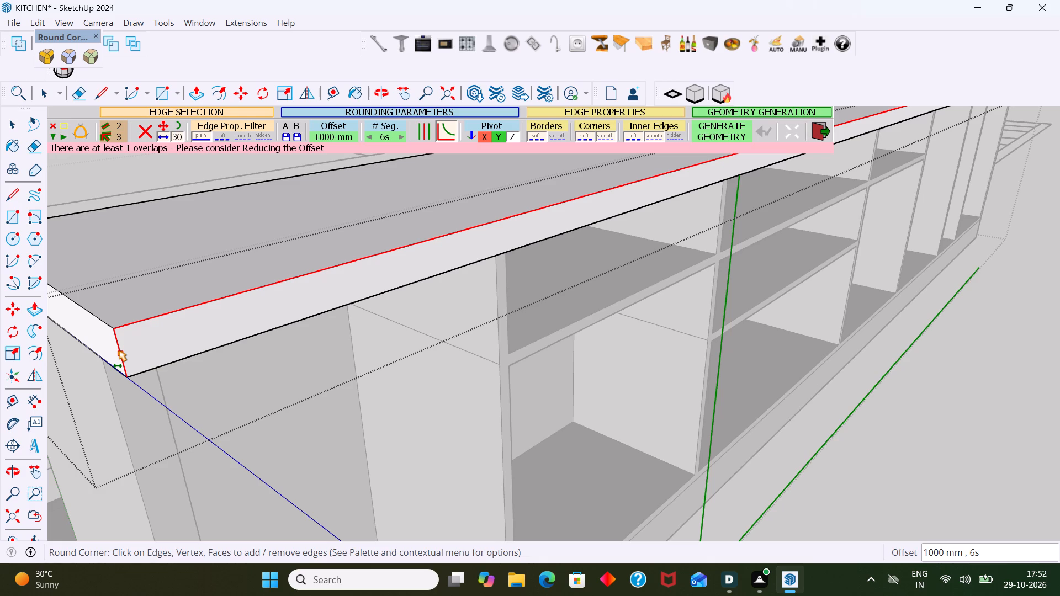
type("20")
key("Return")
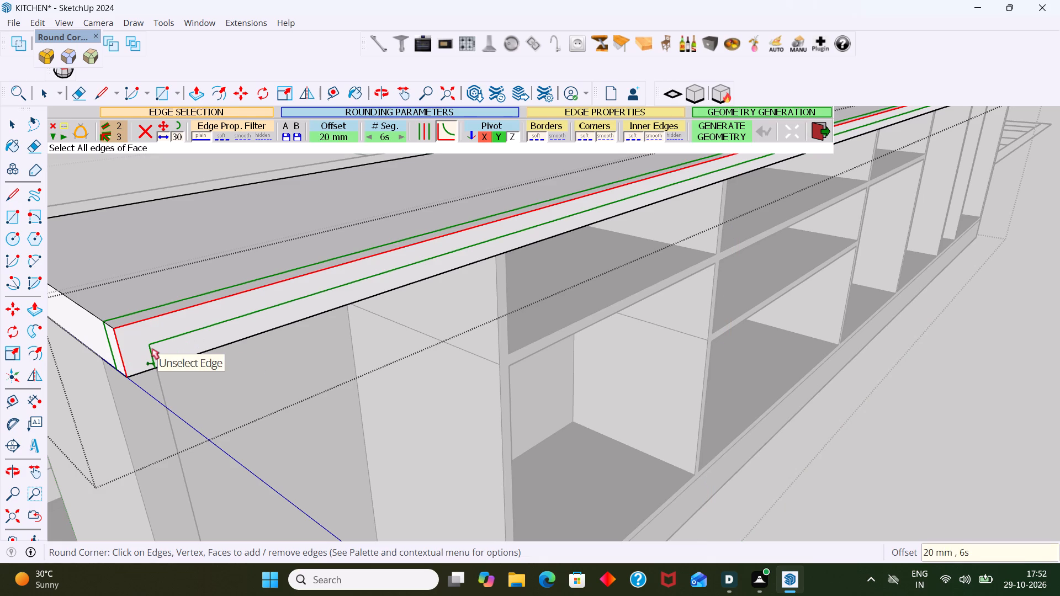
key("Return")
Examine the countertop's rounded front edge and corner from several angles.
scroll(266, 332, "down", 1)
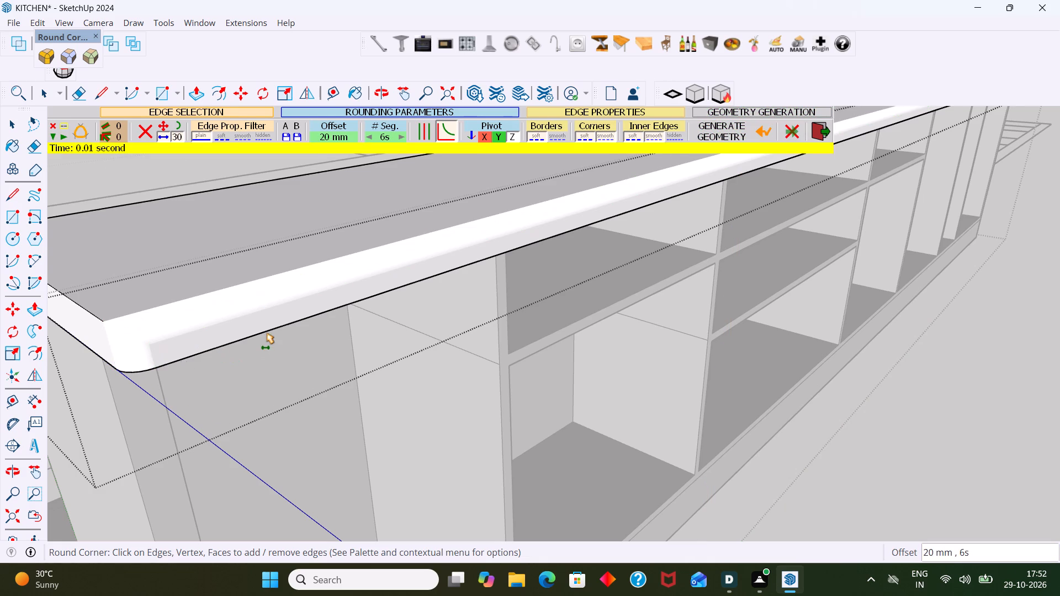
scroll(266, 332, "down", 2)
scroll(190, 325, "up", 2)
middle_click_drag(167, 324, 512, 262)
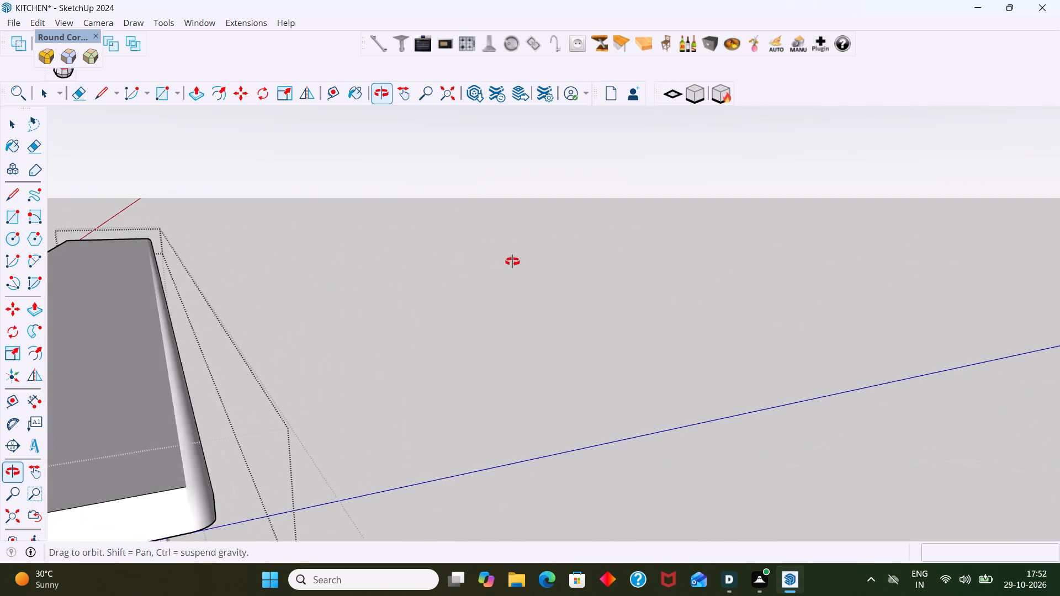
middle_click_drag(512, 262, 215, 343)
scroll(215, 343, "down", 5)
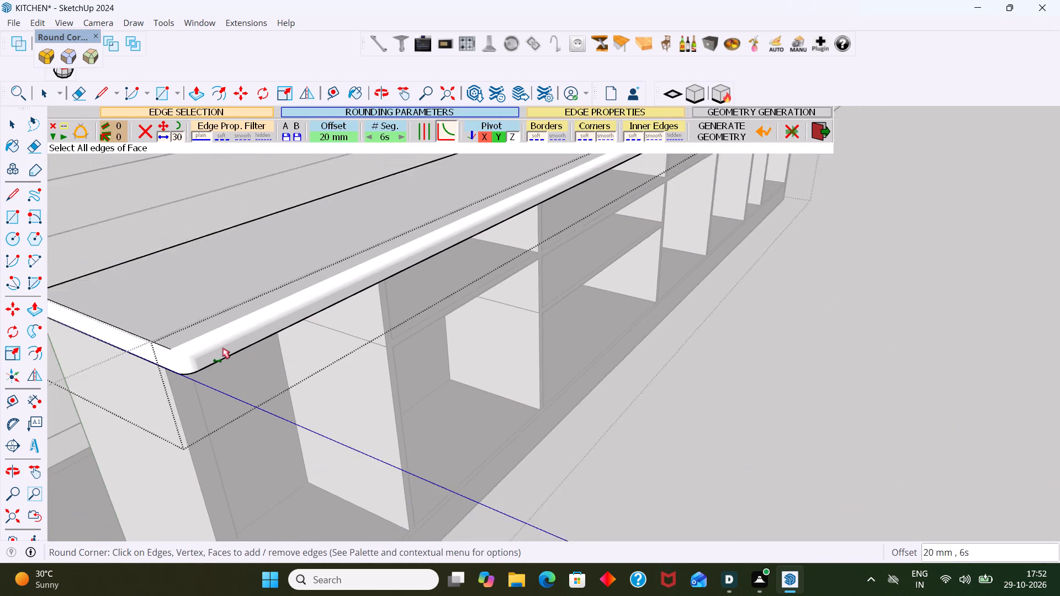
scroll(221, 347, "down", 4)
scroll(221, 347, "up", 2)
scroll(222, 347, "down", 4)
scroll(299, 324, "down", 2)
scroll(225, 336, "up", 3)
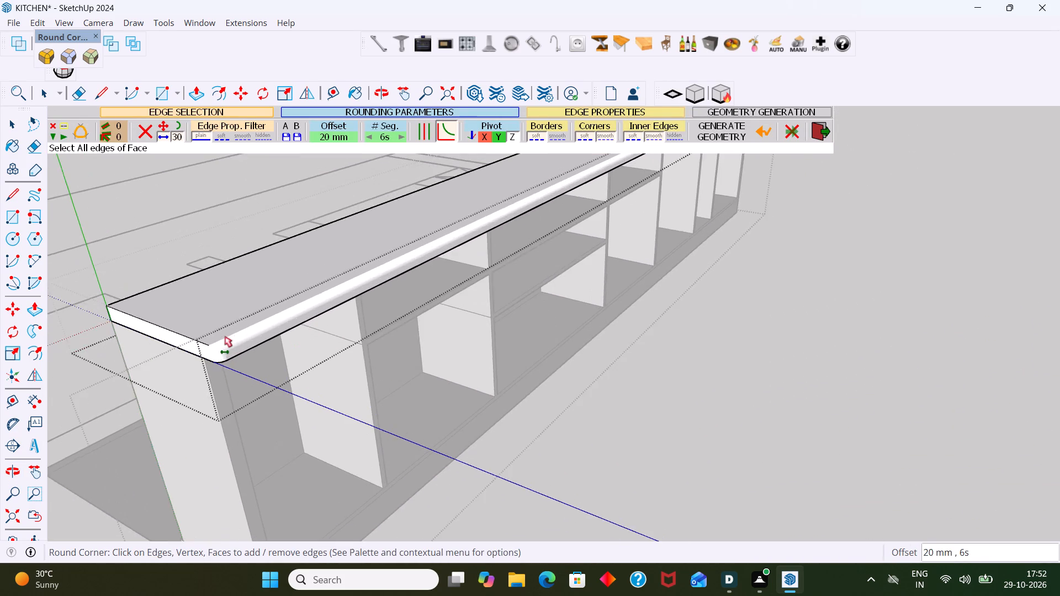
scroll(224, 335, "up", 16)
middle_click_drag(224, 347, 518, 251)
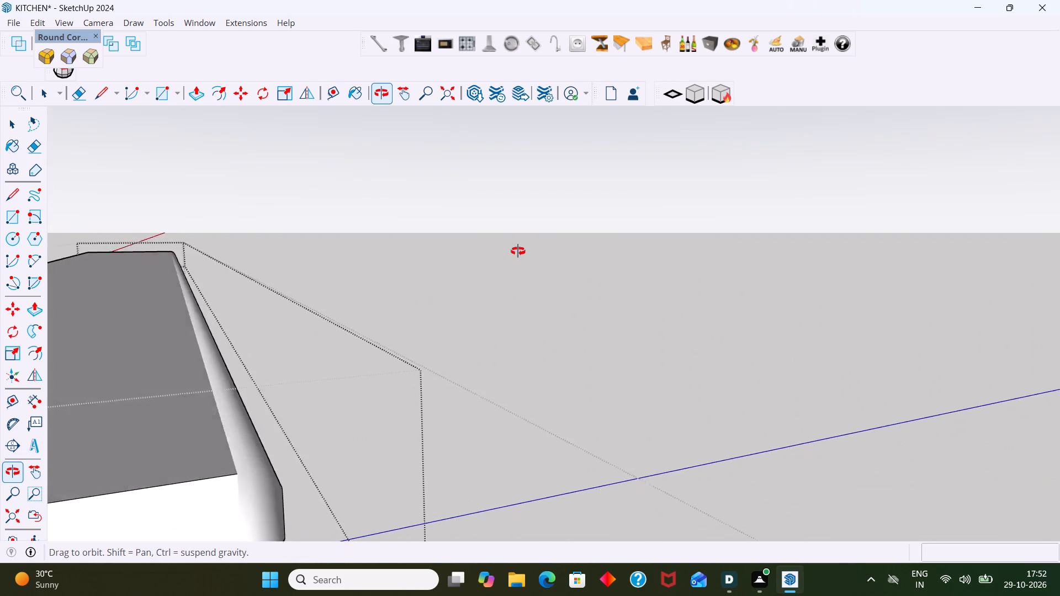
middle_click_drag(518, 251, 556, 230)
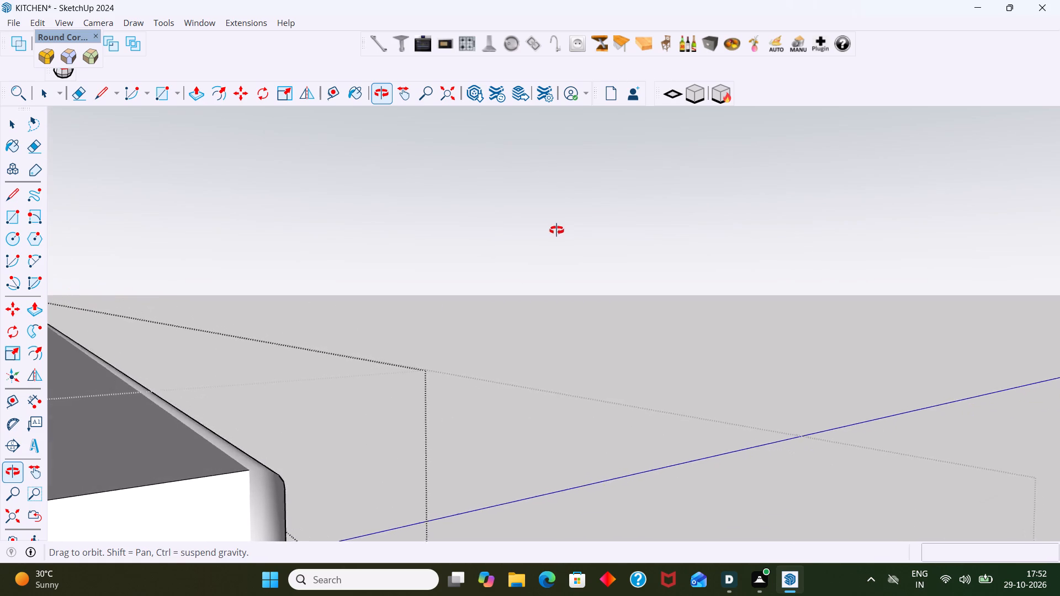
middle_click_drag(556, 230, 335, 290)
scroll(493, 299, "down", 2)
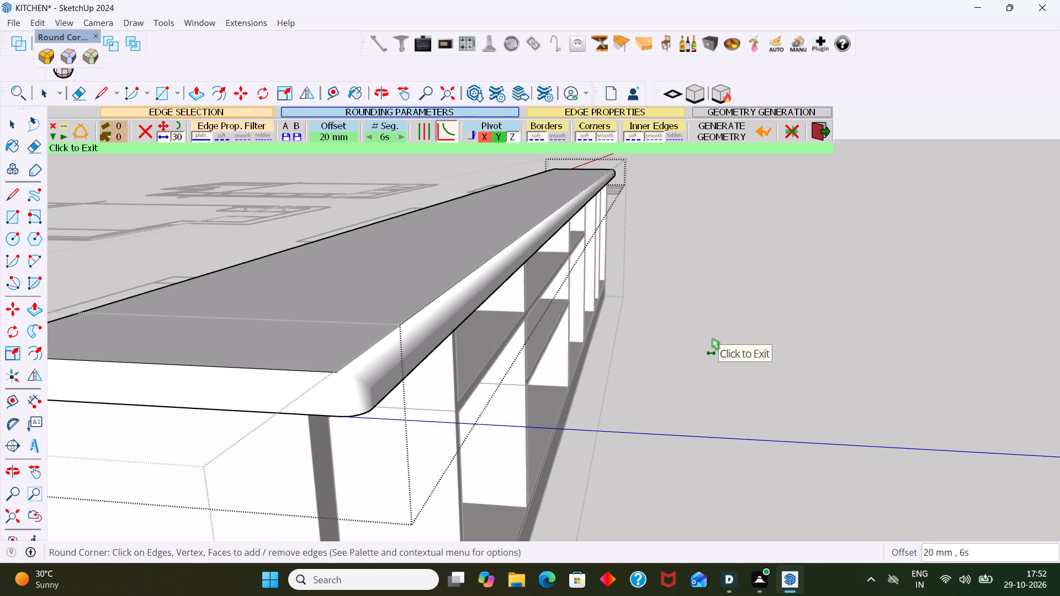
Exit Round Corner and leave the countertop group.
key("Return")
left_click(672, 325)
scroll(662, 344, "down", 4)
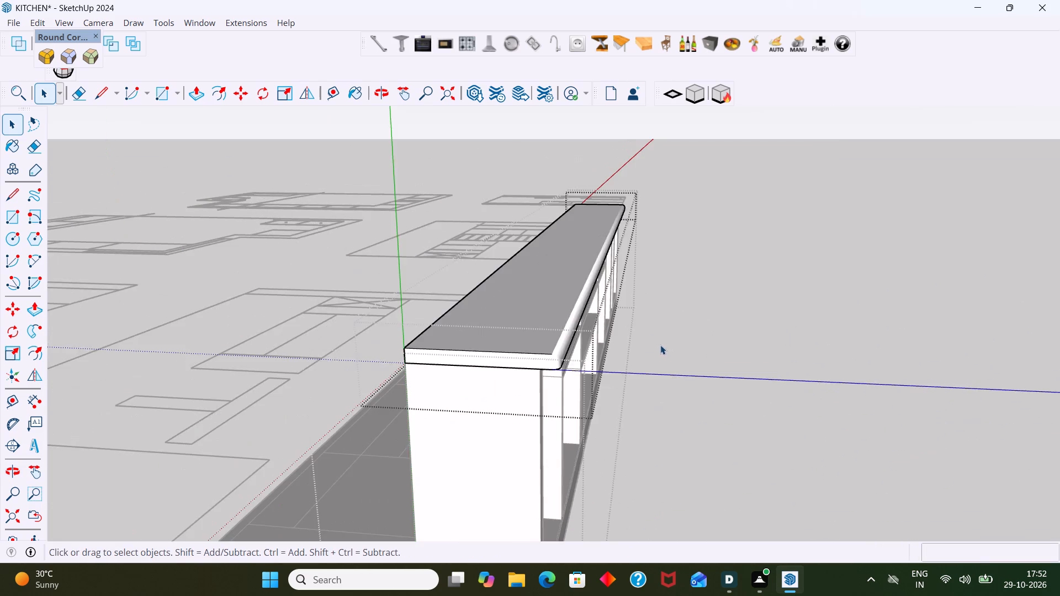
middle_click_drag(654, 344, 538, 358)
key("space")
left_click(832, 420)
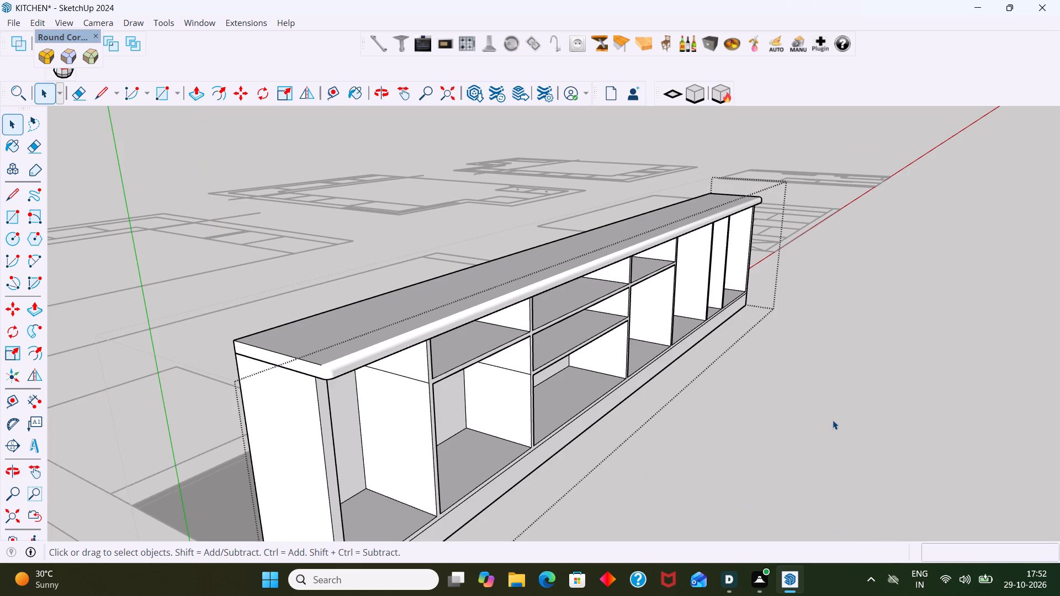
left_click(819, 414)
Examine the rounded countertop corner up close and the cabinet run from the front.
middle_click_drag(777, 411, 722, 399)
scroll(168, 326, "up", 6)
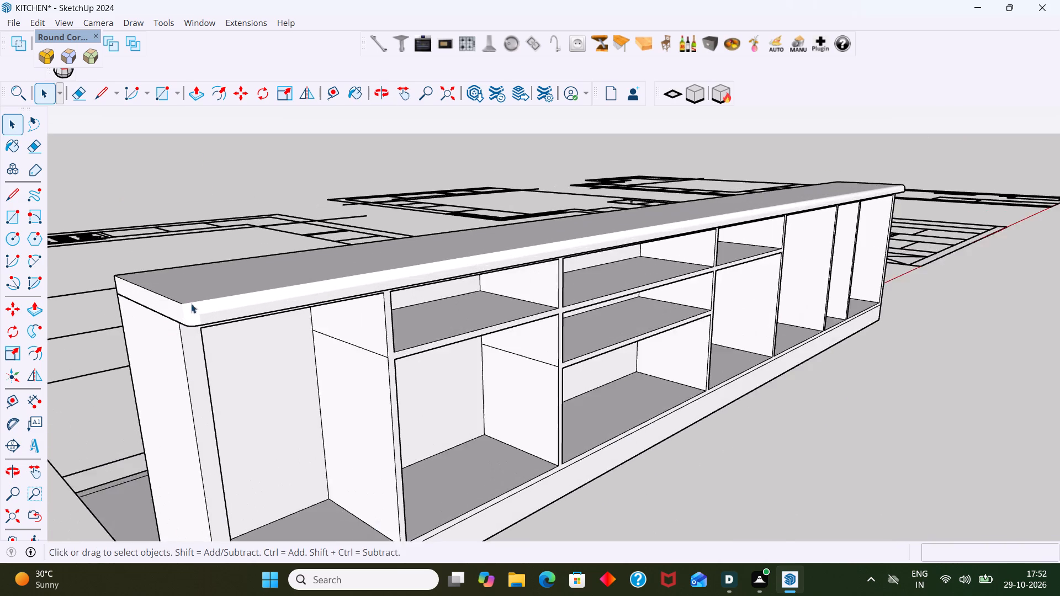
scroll(191, 304, "up", 8)
middle_click_drag(195, 314, 546, 290)
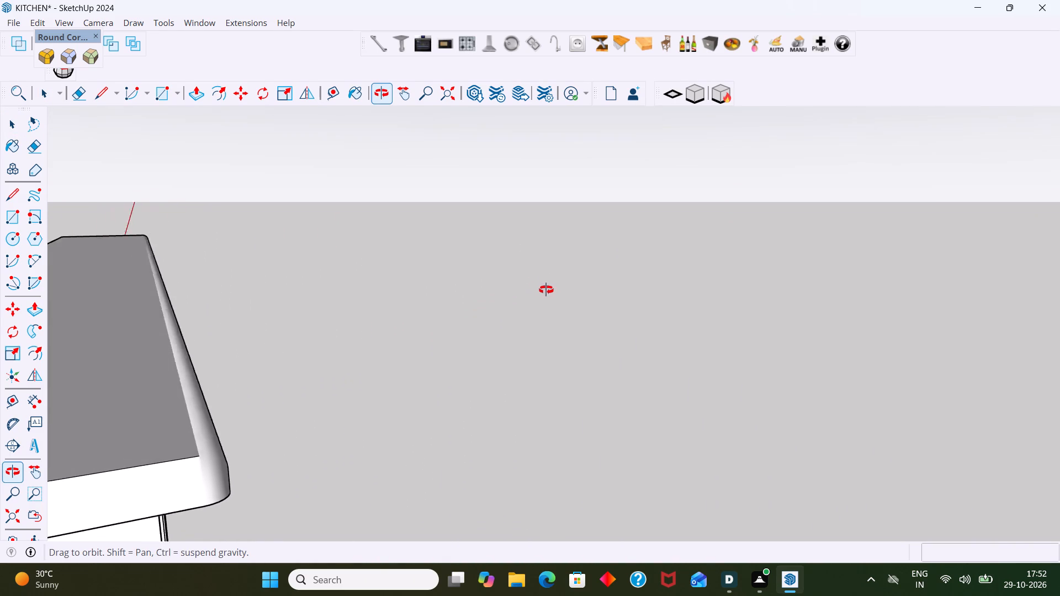
middle_click_drag(546, 290, 218, 367)
scroll(218, 362, "down", 3)
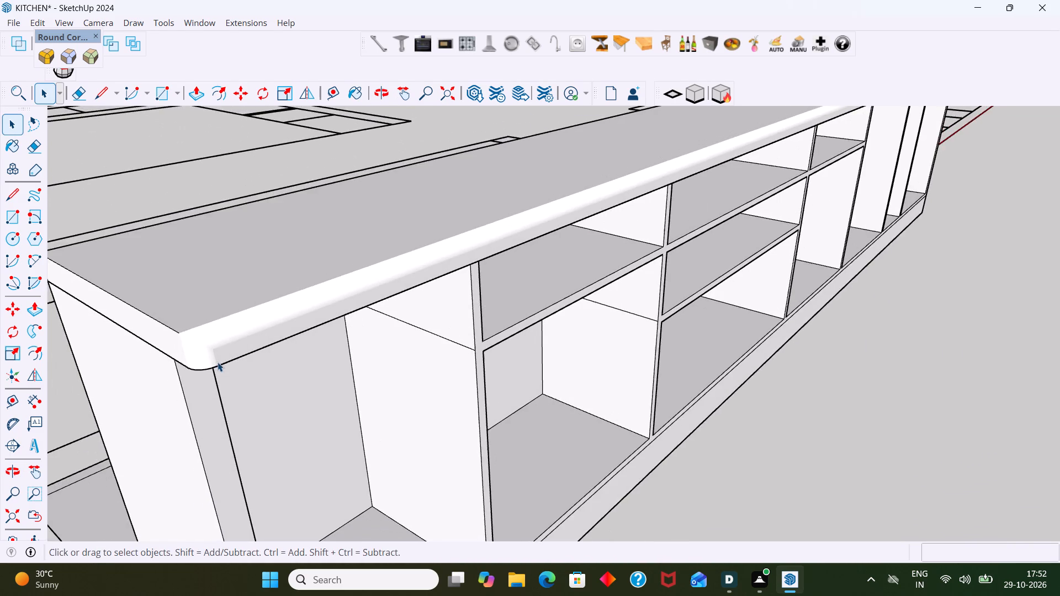
scroll(182, 336, "up", 3)
scroll(191, 333, "down", 16)
middle_click_drag(587, 315, 401, 327)
scroll(157, 323, "up", 8)
scroll(162, 327, "down", 6)
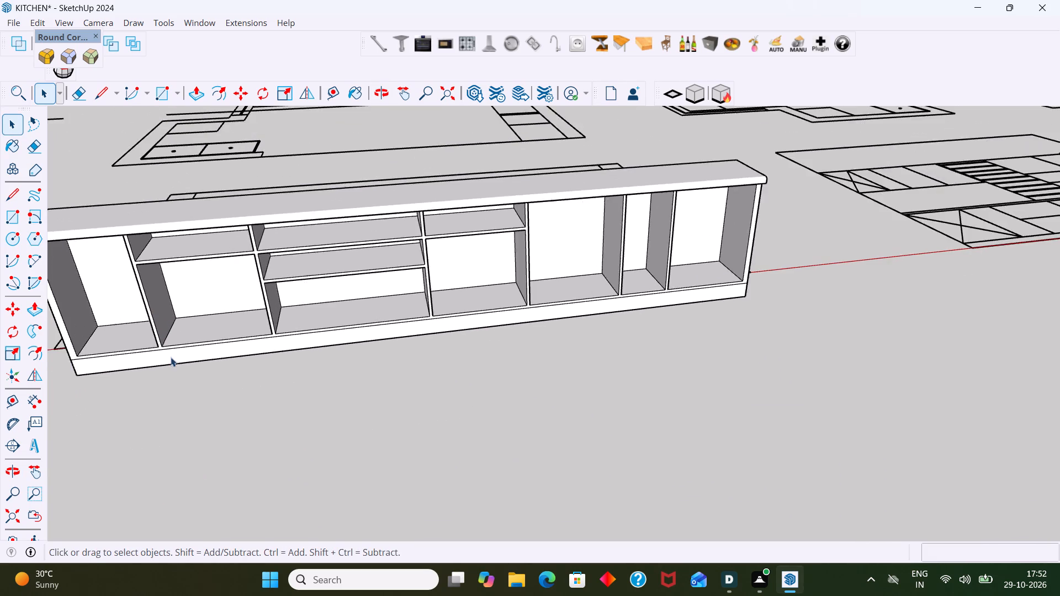
Open the cabinet frame group, push the base skirting's front face back 50 mm with Push/Pull, and leave the group.
scroll(171, 357, "down", 2)
middle_click_drag(132, 356, 215, 332, "shift")
scroll(161, 350, "up", 7)
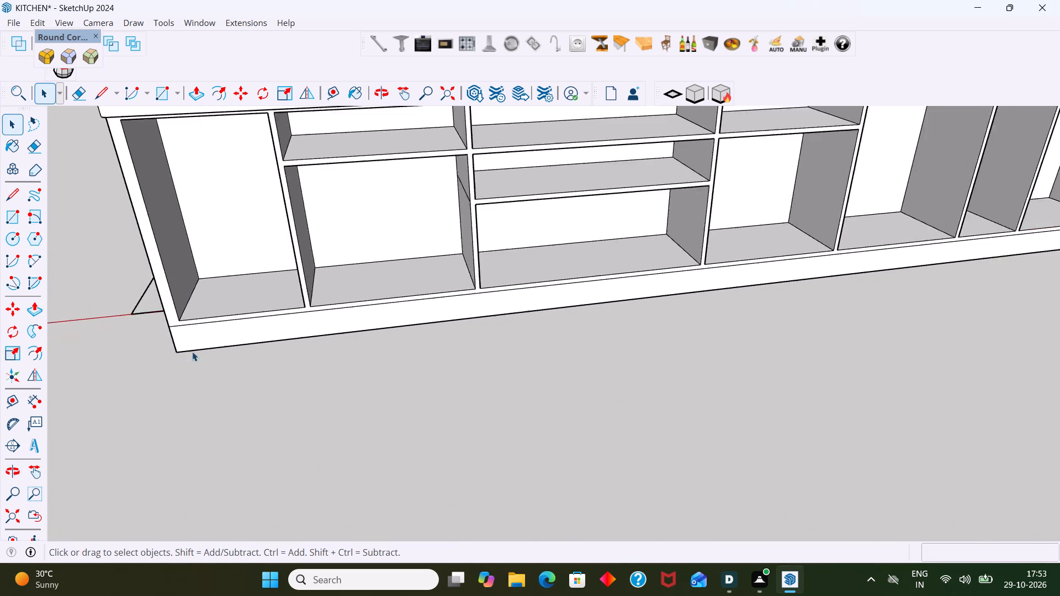
scroll(192, 352, "up", 3)
middle_click_drag(193, 356, 300, 321)
scroll(483, 270, "up", 5)
scroll(422, 248, "down", 3)
left_click(427, 248)
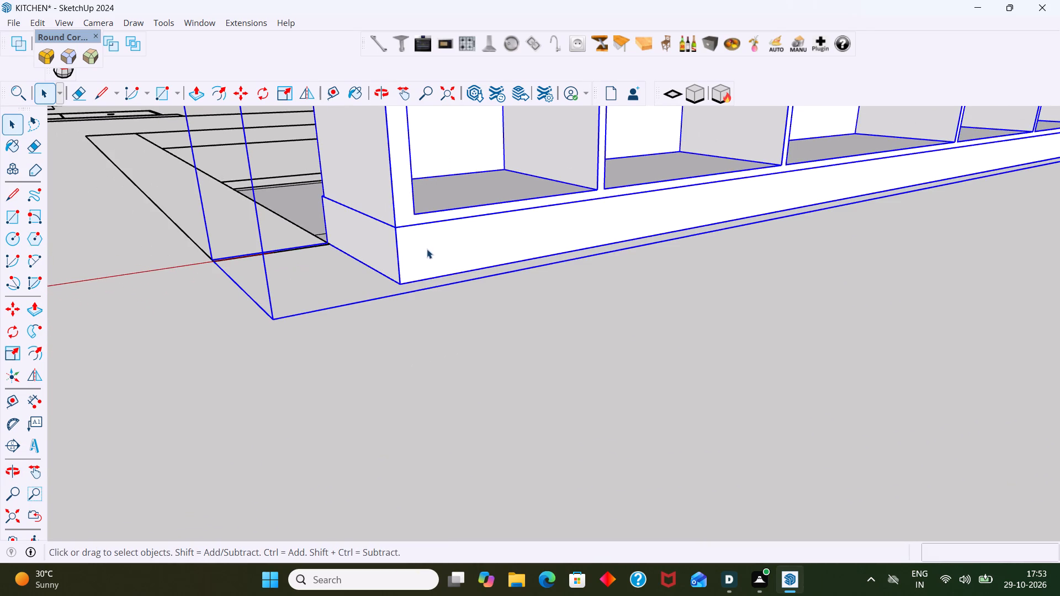
double_click(432, 249)
triple_click(434, 261)
left_click(434, 263)
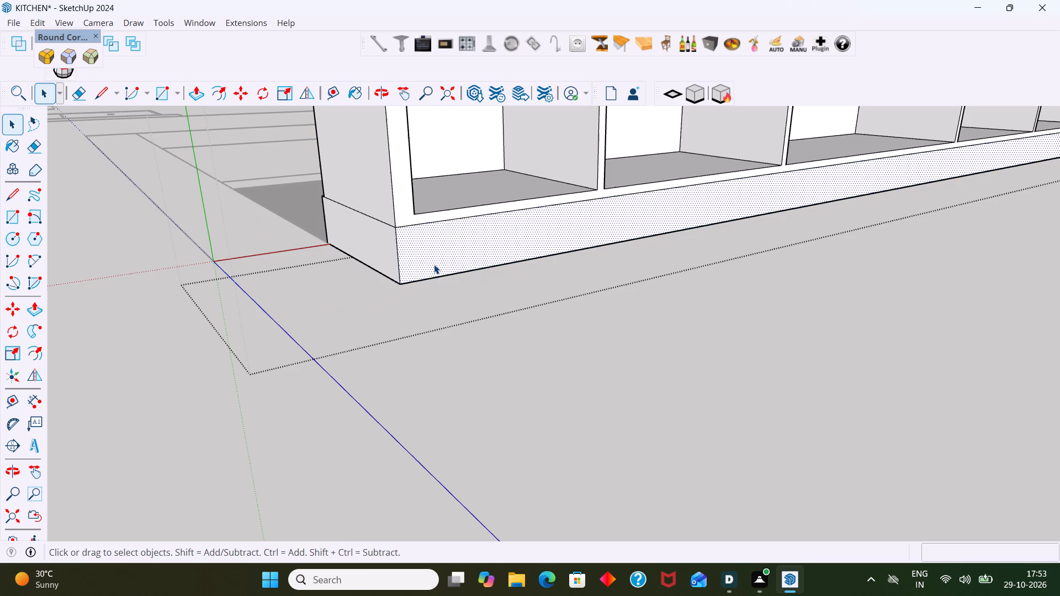
key("p")
left_click(434, 264)
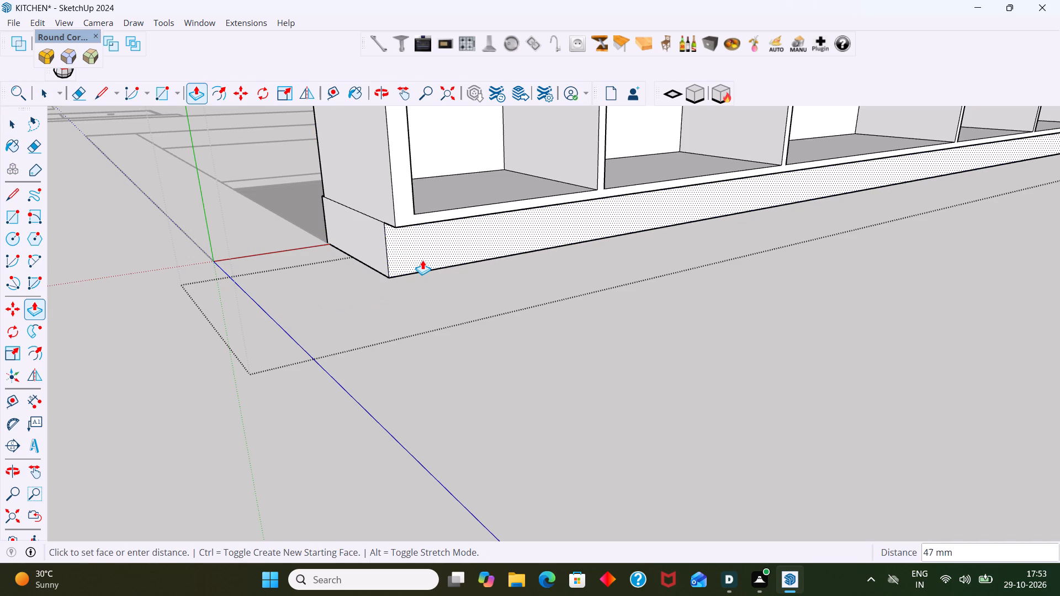
type("50")
key("Return")
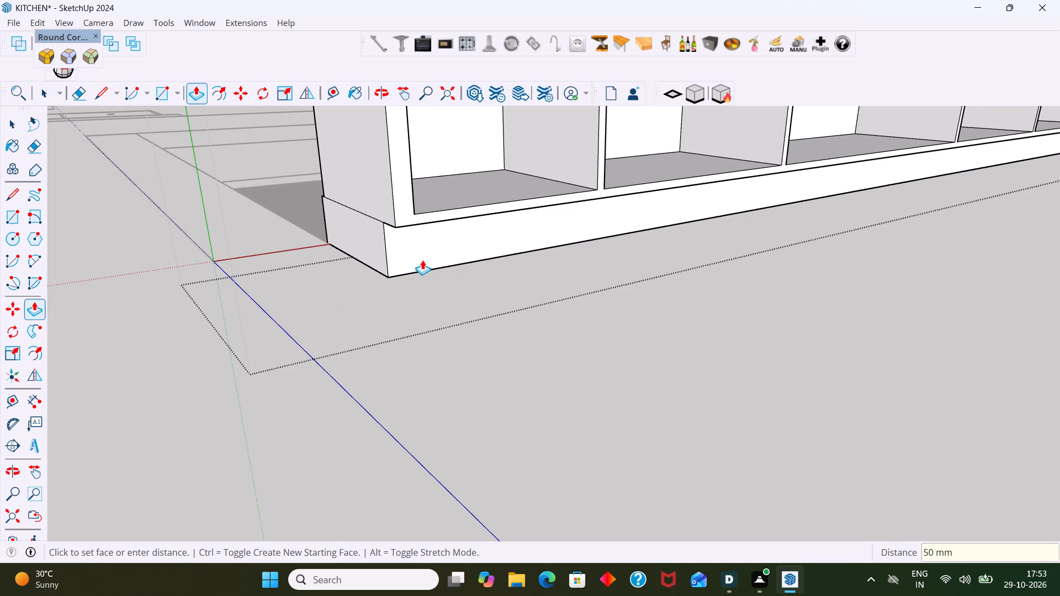
key("space")
left_click(526, 355)
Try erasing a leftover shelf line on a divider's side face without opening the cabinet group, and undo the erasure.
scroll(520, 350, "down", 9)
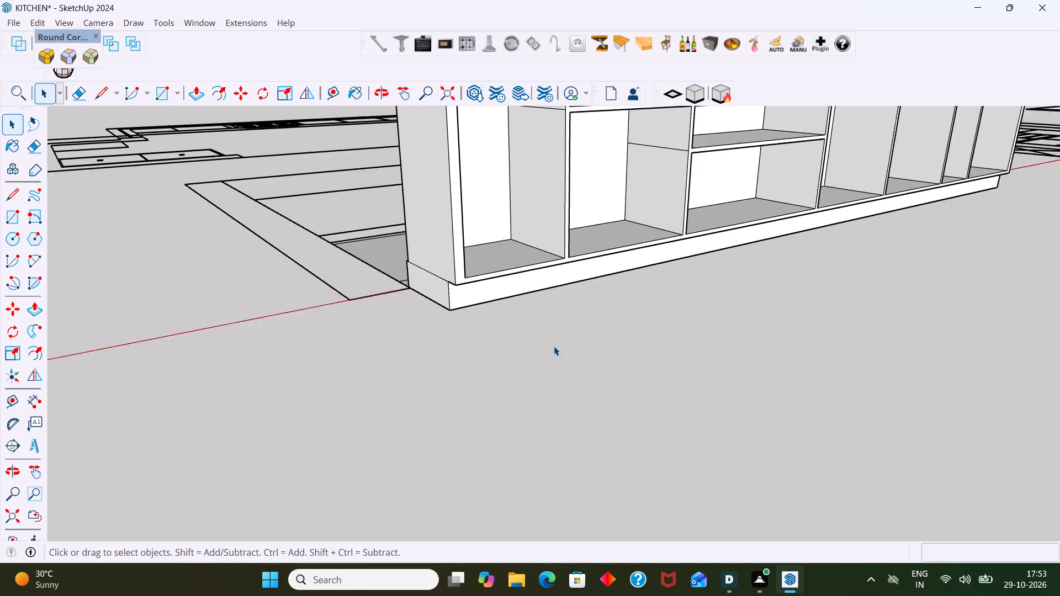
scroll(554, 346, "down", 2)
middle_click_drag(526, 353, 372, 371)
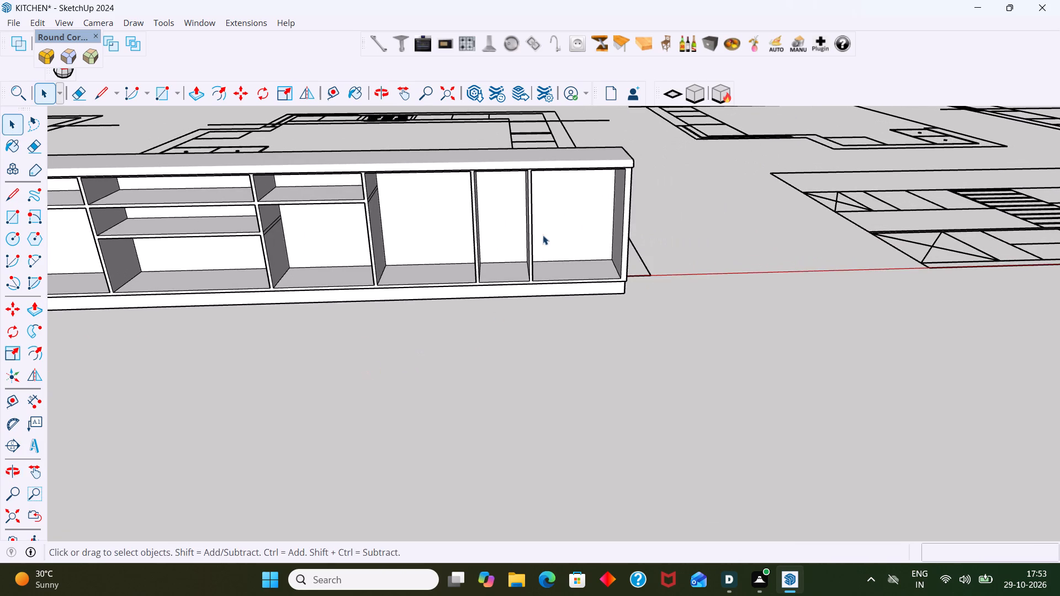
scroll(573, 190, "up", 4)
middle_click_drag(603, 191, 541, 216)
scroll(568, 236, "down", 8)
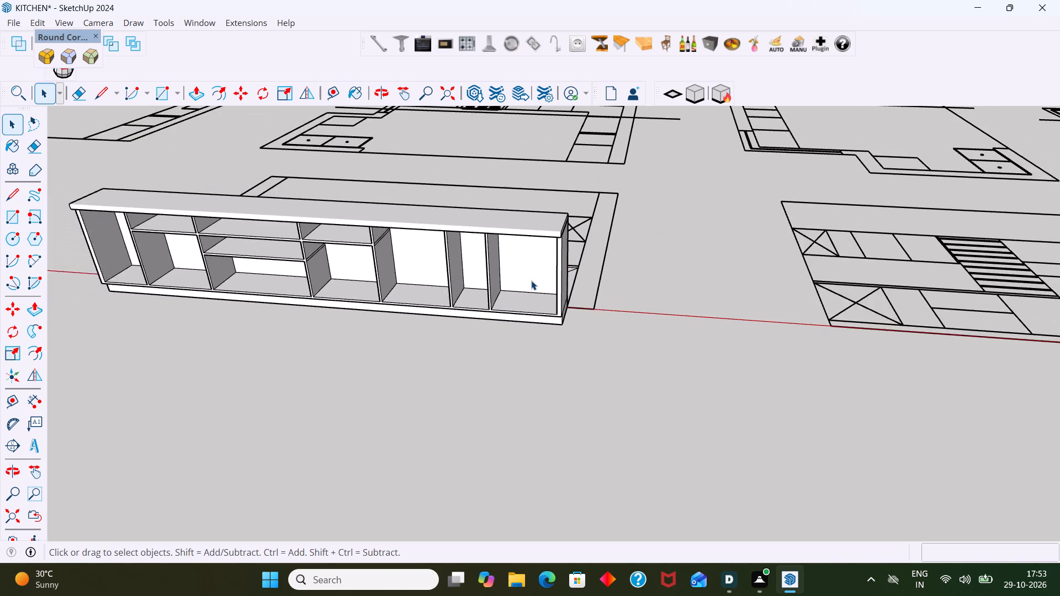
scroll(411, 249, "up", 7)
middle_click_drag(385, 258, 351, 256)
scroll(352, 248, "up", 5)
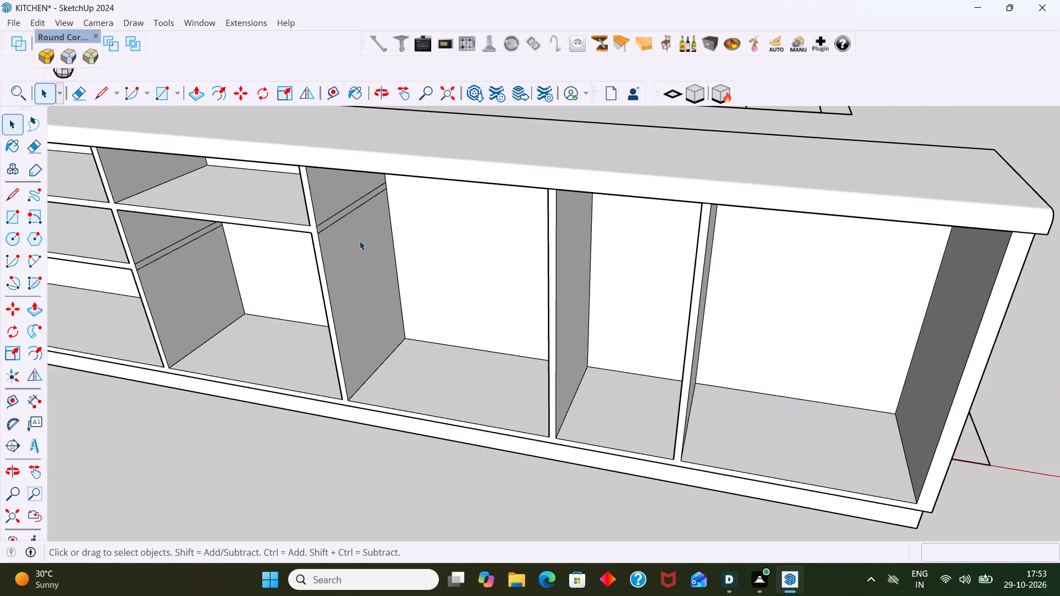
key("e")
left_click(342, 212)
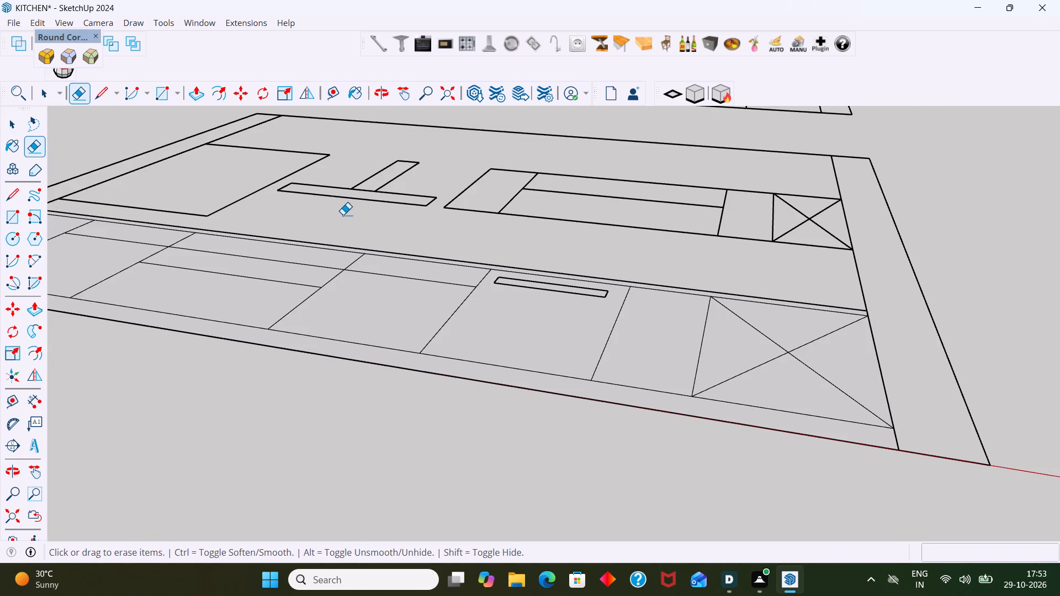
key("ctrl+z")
Open the cabinet frame group and delete the leftover shelf lines from the side faces of the two dividers.
key("space")
double_click(346, 220)
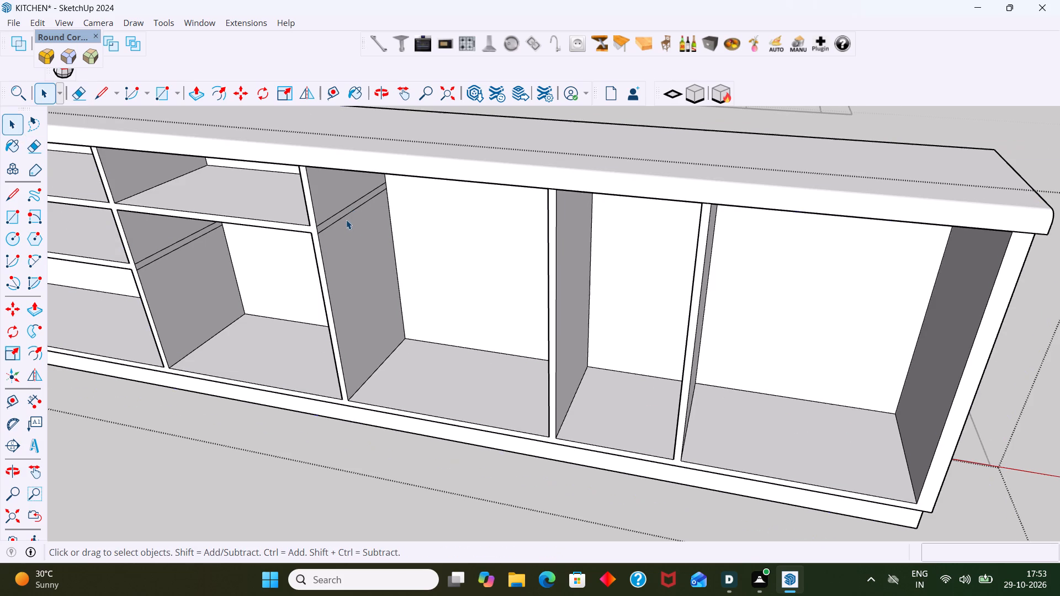
left_click(344, 219)
triple_click(344, 219)
left_click(344, 220)
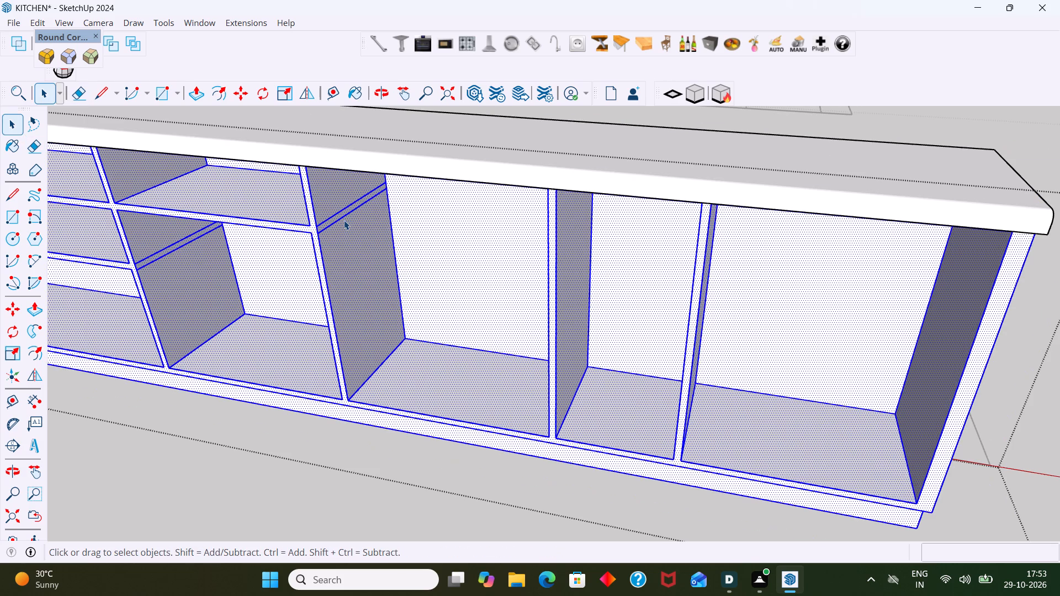
scroll(343, 221, "up", 3)
double_click(343, 221)
left_click(341, 219)
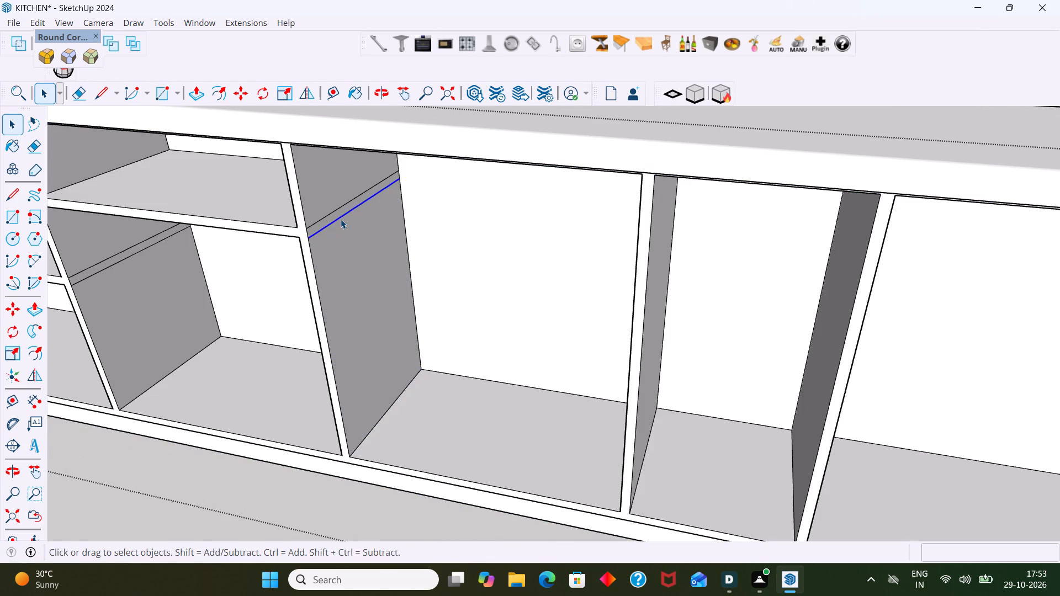
key("Delete")
left_click(338, 211)
key("Delete")
left_click(141, 253)
key("Delete")
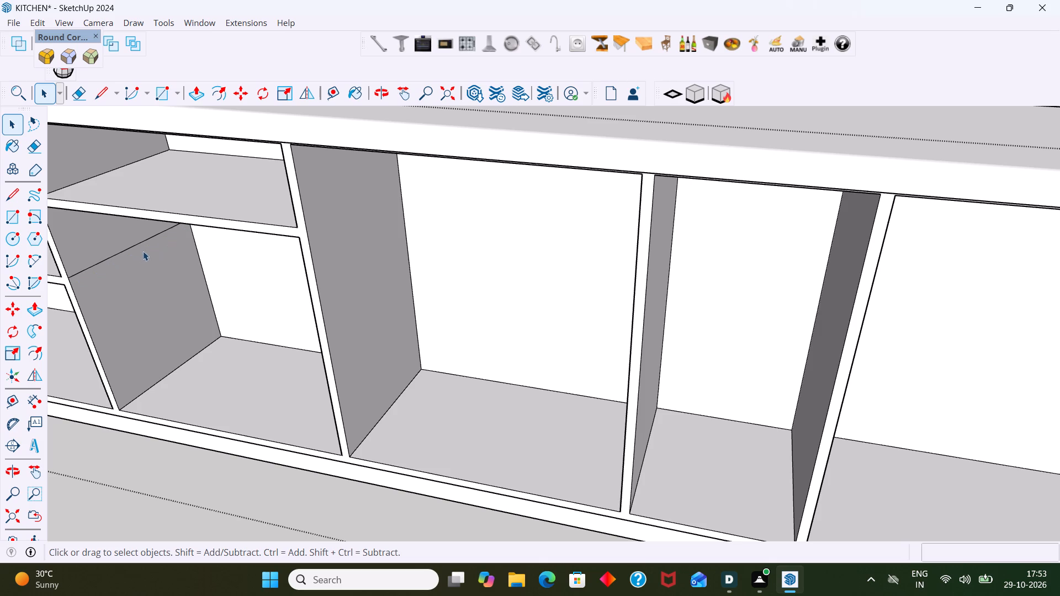
left_click(135, 245)
key("Delete")
Examine the dividers and shelves along the whole cabinet run from the front, and leave the cabinet frame group.
scroll(131, 255, "down", 8)
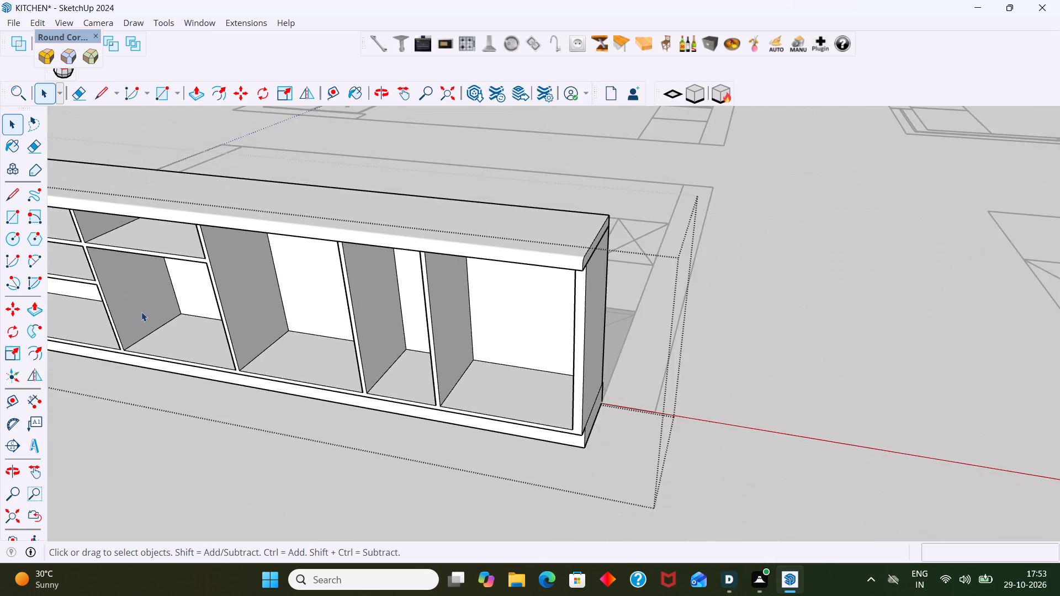
middle_click_drag(142, 312, 328, 249)
middle_click_drag(331, 245, 489, 230, "shift")
middle_click_drag(448, 223, 395, 229)
scroll(395, 225, "down", 3, "shift")
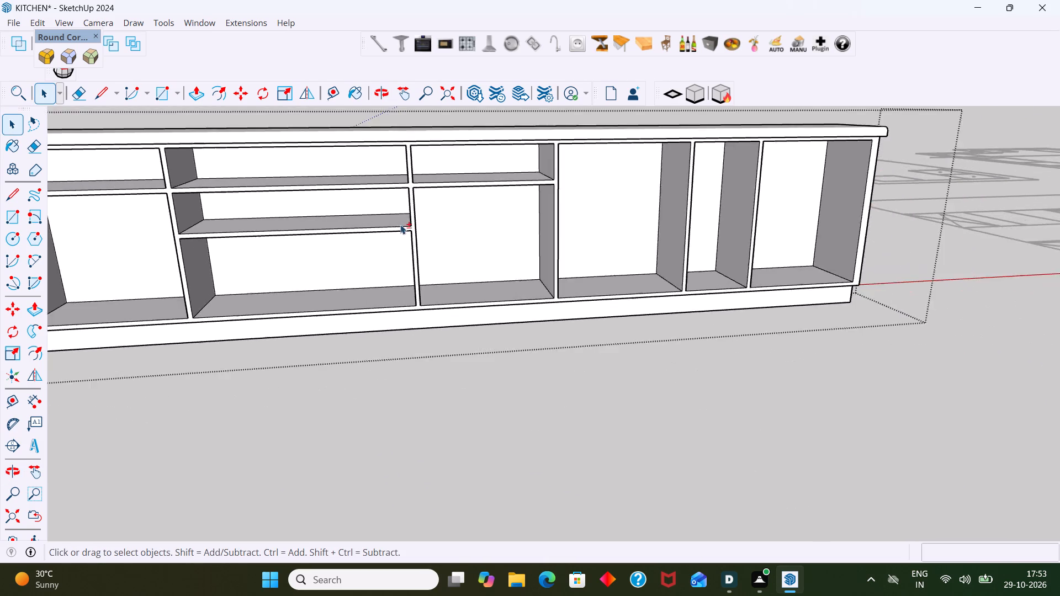
scroll(400, 225, "down", 6, "shift")
middle_click_drag(314, 254, 422, 249, "shift")
middle_click_drag(389, 225, 336, 201)
scroll(253, 164, "up", 3)
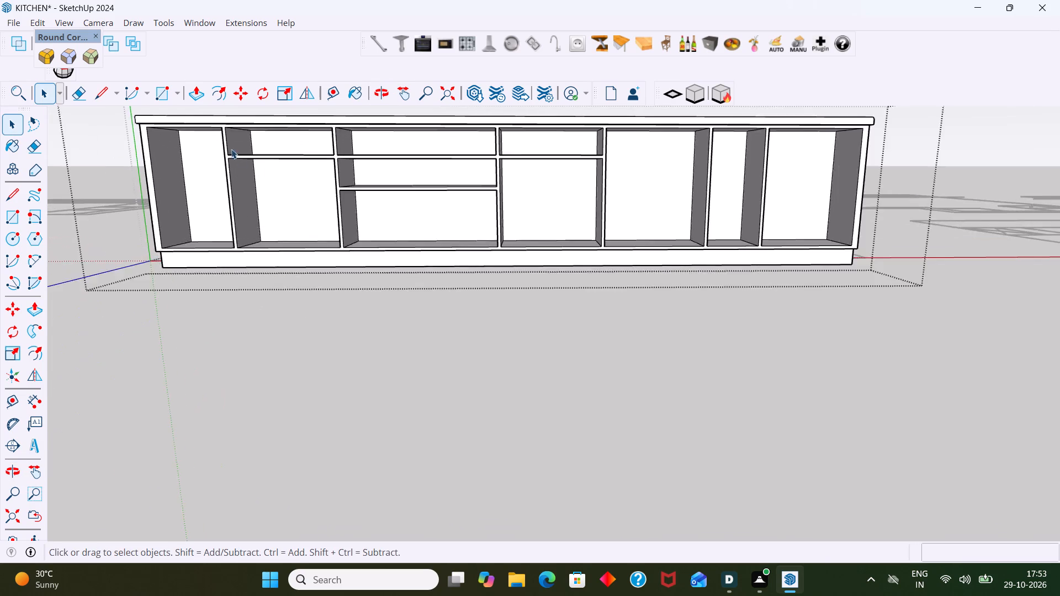
scroll(231, 149, "up", 4)
middle_click_drag(339, 217, 251, 197)
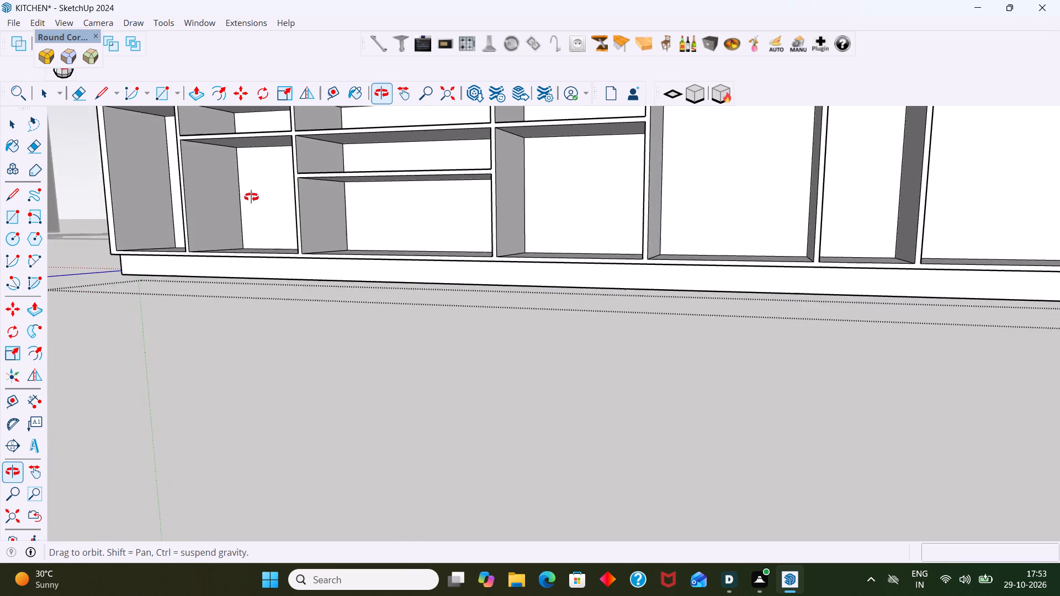
middle_click_drag(251, 197, 218, 237)
scroll(376, 232, "down", 5)
middle_click_drag(488, 242, 438, 230)
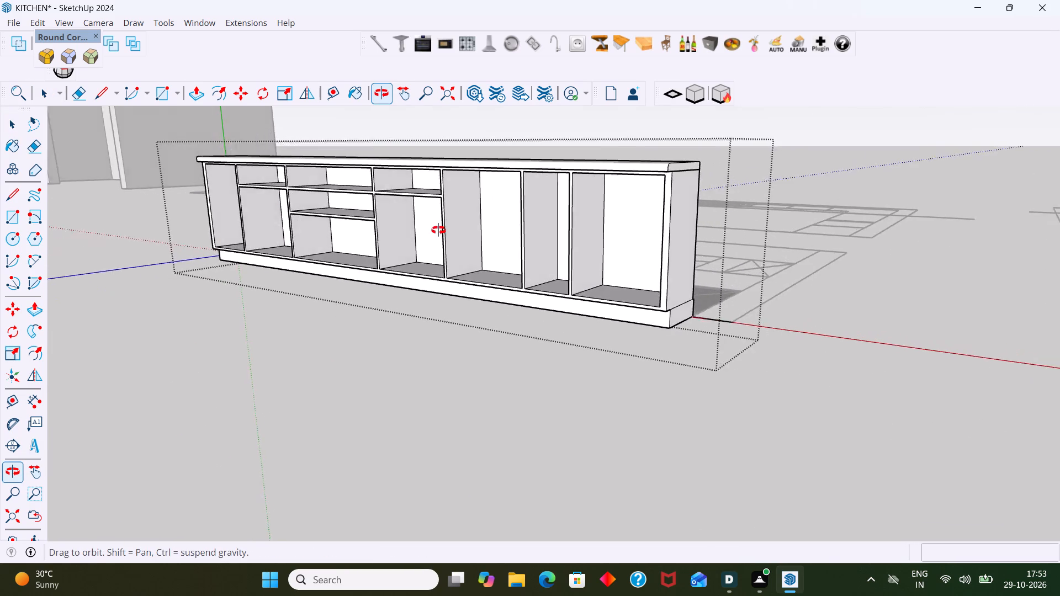
middle_click_drag(438, 230, 536, 264)
scroll(558, 269, "down", 5)
left_click(613, 425)
scroll(622, 359, "down", 2)
middle_click_drag(624, 332, 493, 311)
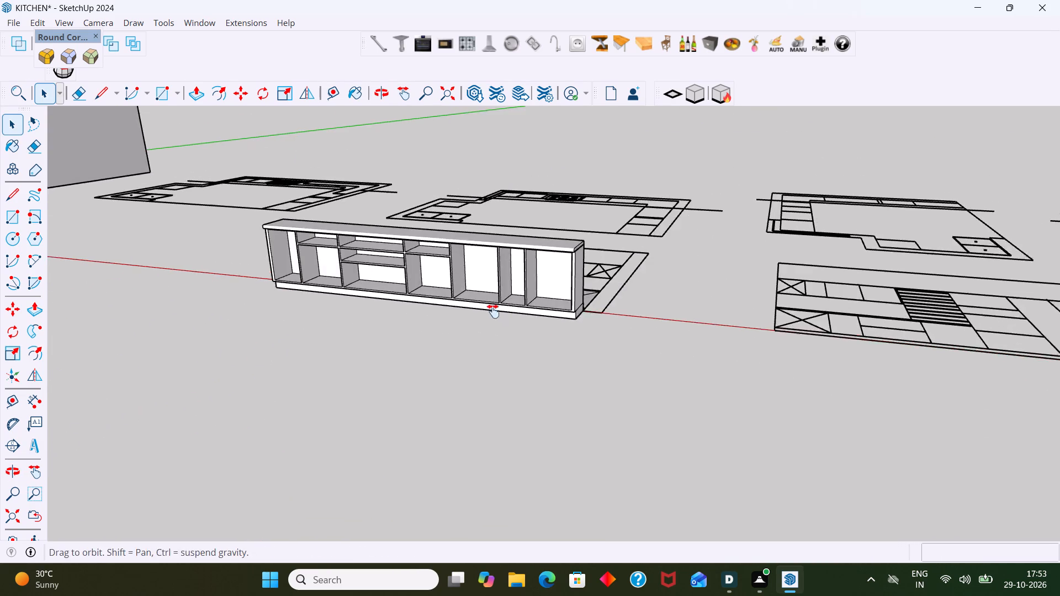
middle_click_drag(493, 311, 491, 311)
scroll(538, 299, "down", 2)
scroll(518, 317, "up", 14)
middle_click_drag(568, 324, 600, 336)
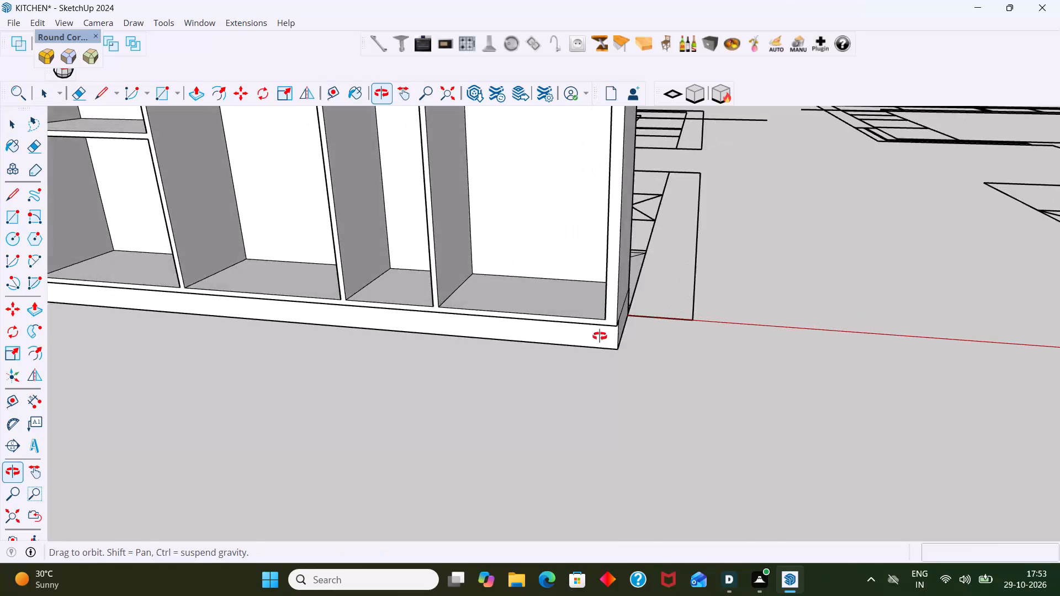
middle_click_drag(600, 336, 604, 337)
scroll(602, 334, "down", 6)
middle_click_drag(425, 312, 531, 306)
scroll(515, 300, "down", 8)
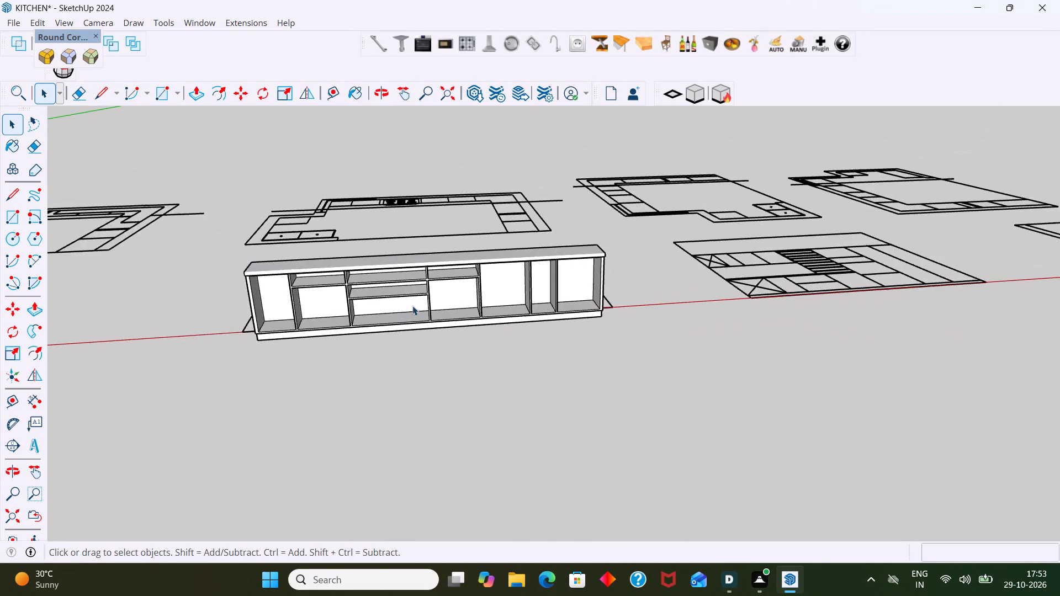
scroll(412, 306, "down", 1)
scroll(307, 279, "up", 6)
middle_click_drag(282, 291, 272, 254)
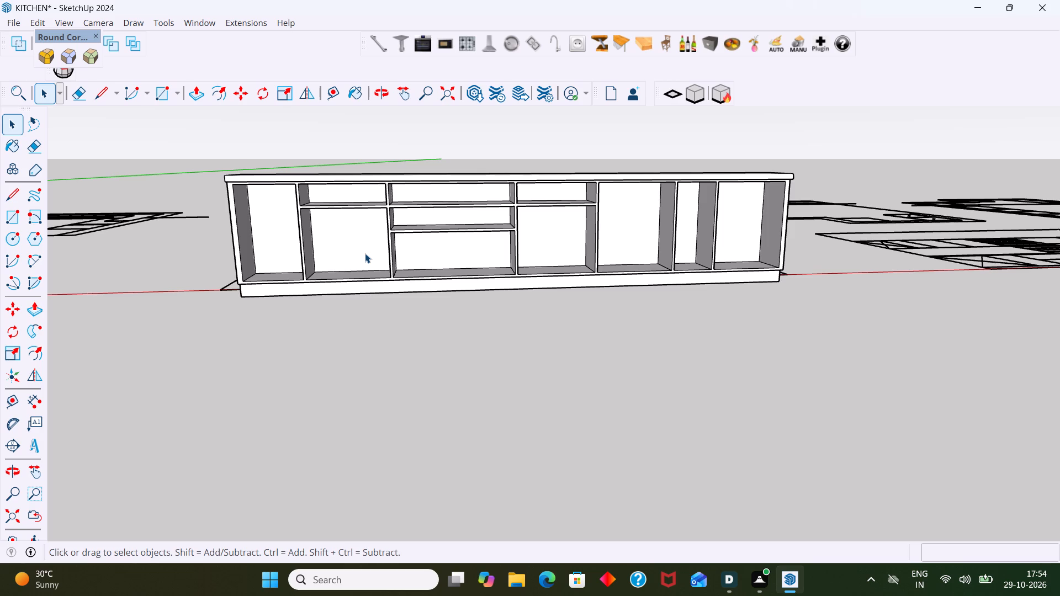
Close the floating Round Corner tool palette.
left_click(248, 31)
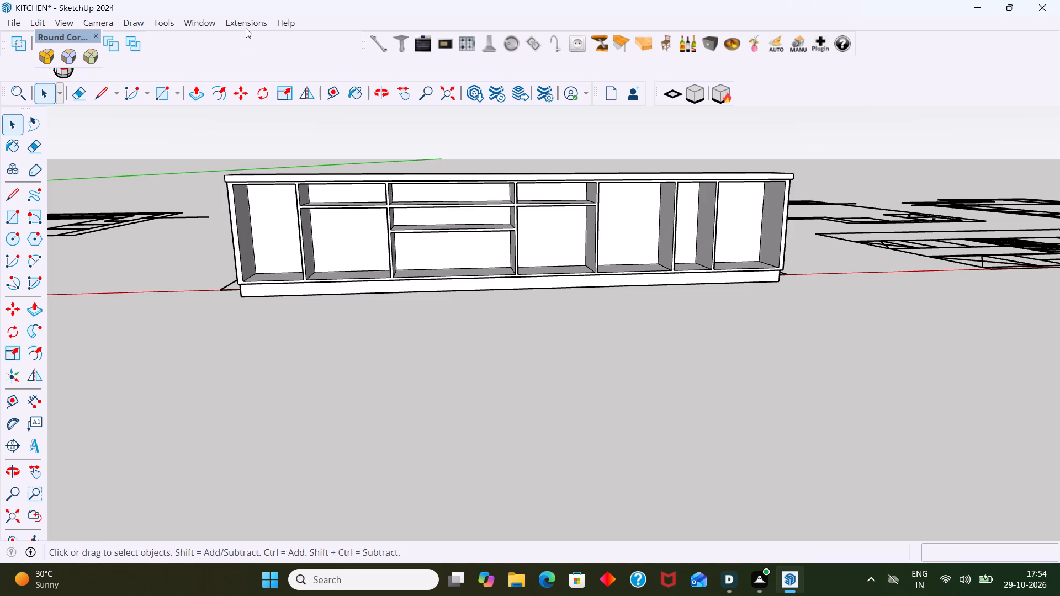
left_click(245, 27)
left_click(275, 42)
left_click(98, 38)
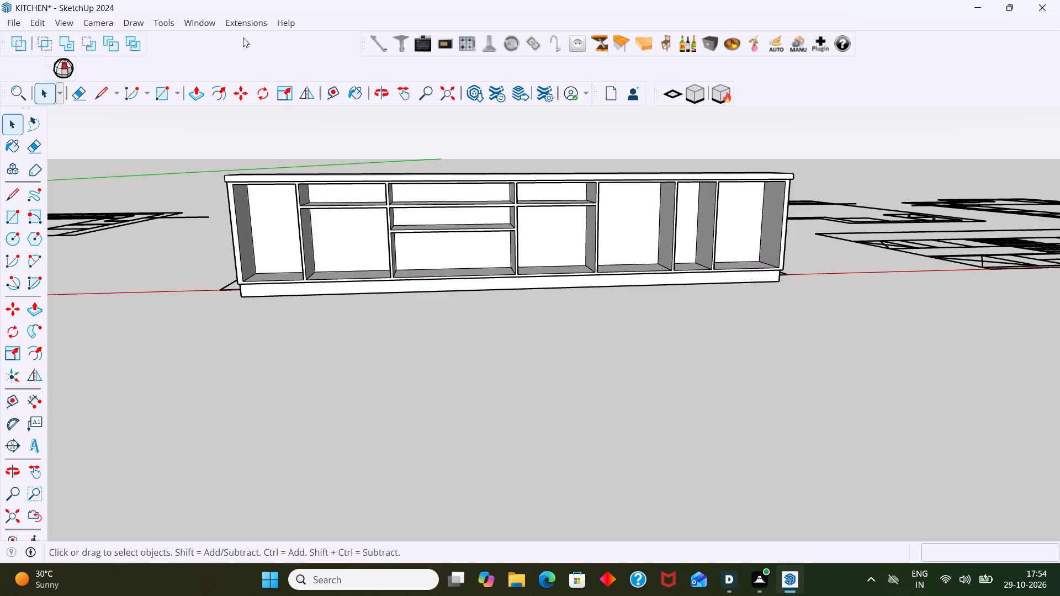
left_click(259, 26)
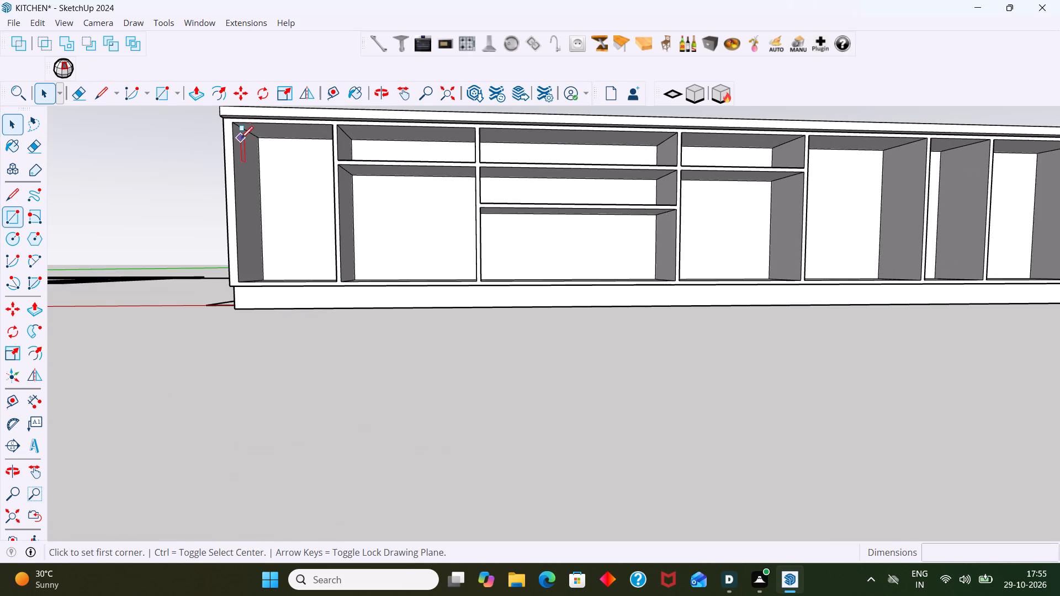
Draw a rectangle about 405 x 664 mm over the first tall compartment's opening and make it a group.
left_click(232, 125)
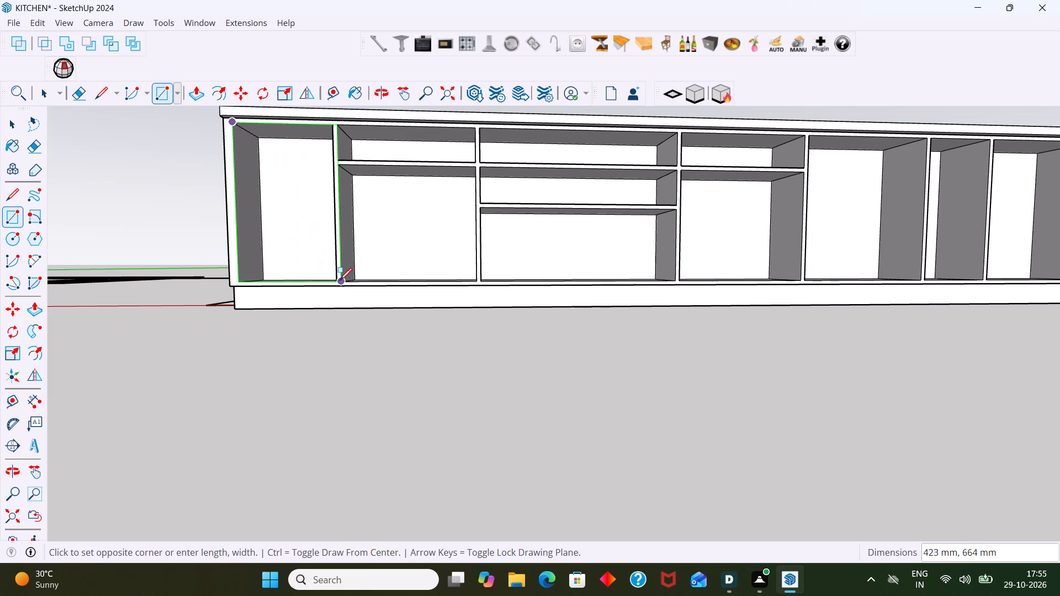
scroll(335, 280, "up", 9)
left_click(336, 284)
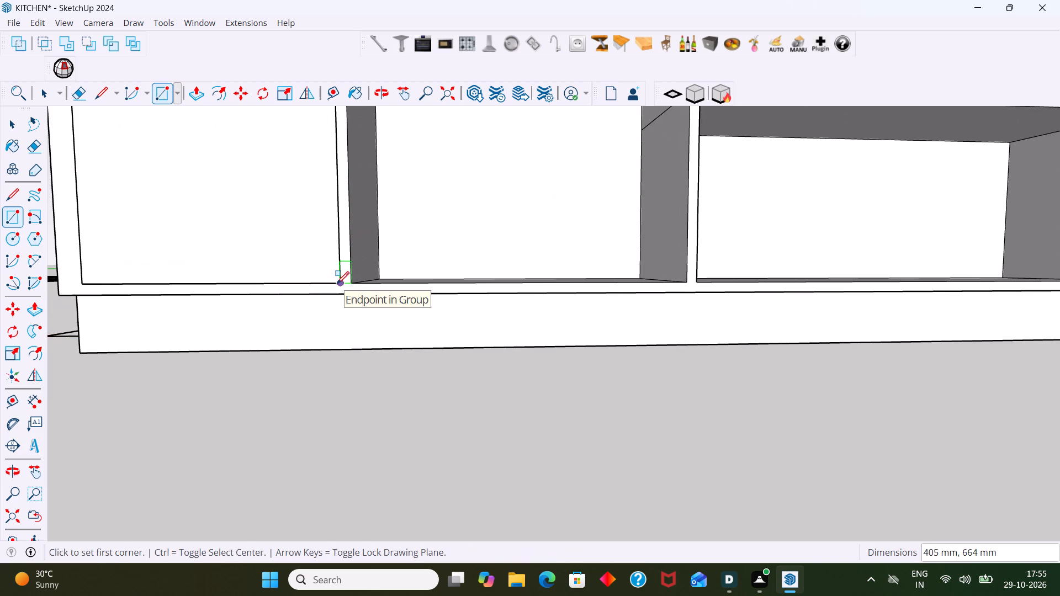
key("space")
double_click(311, 243)
scroll(309, 252, "down", 9)
middle_click_drag(298, 278, 298, 343)
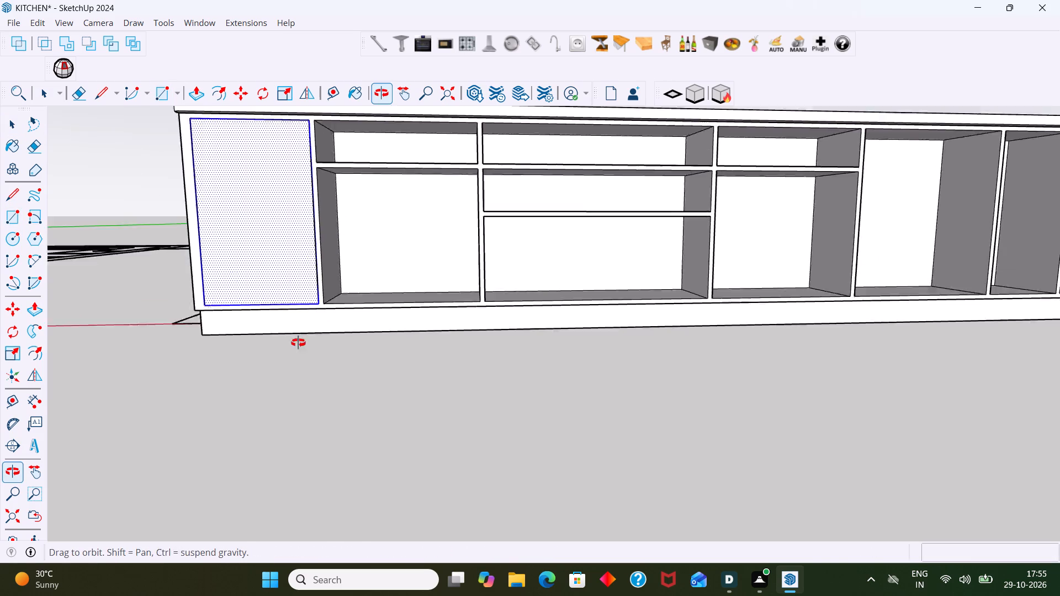
middle_click_drag(298, 343, 300, 356)
right_click(294, 347)
left_click(356, 130)
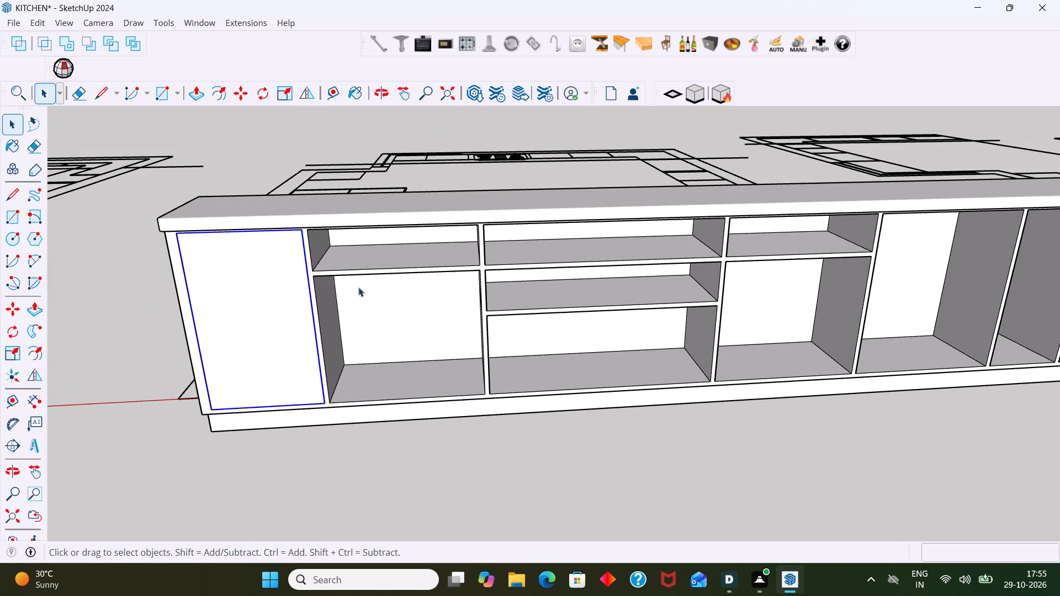
Open the door group and Push/Pull its face outward 18 mm to form the door panel.
left_click(295, 323)
double_click(295, 323)
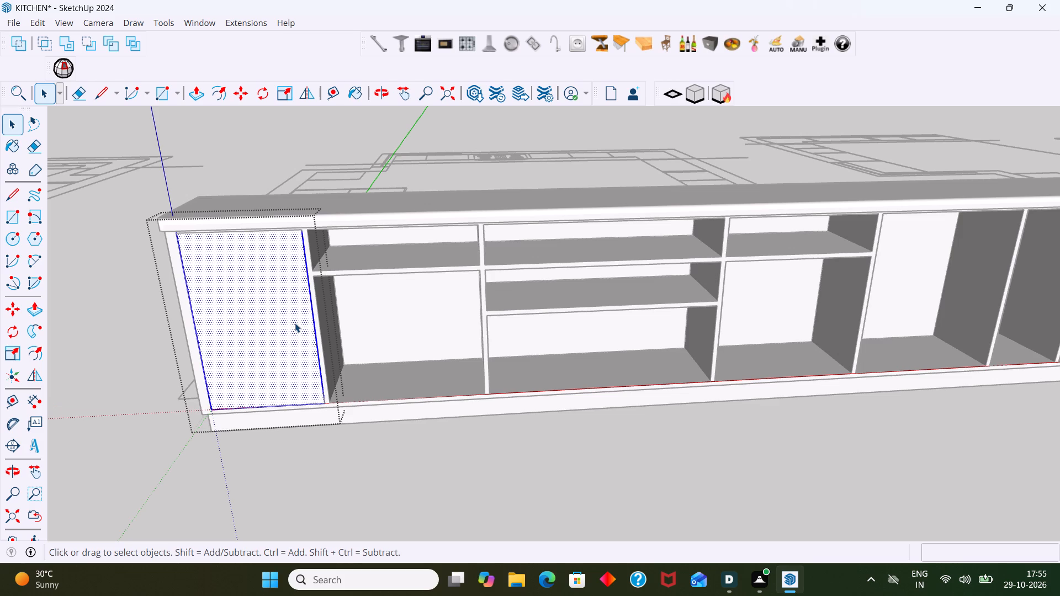
key("p")
left_click(297, 323)
type("18")
key("Return")
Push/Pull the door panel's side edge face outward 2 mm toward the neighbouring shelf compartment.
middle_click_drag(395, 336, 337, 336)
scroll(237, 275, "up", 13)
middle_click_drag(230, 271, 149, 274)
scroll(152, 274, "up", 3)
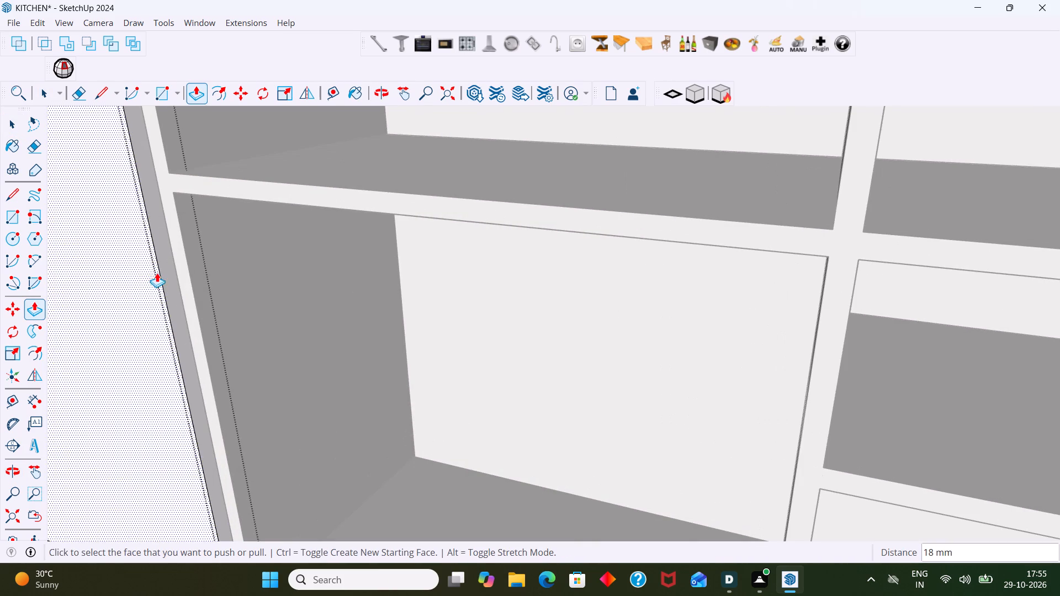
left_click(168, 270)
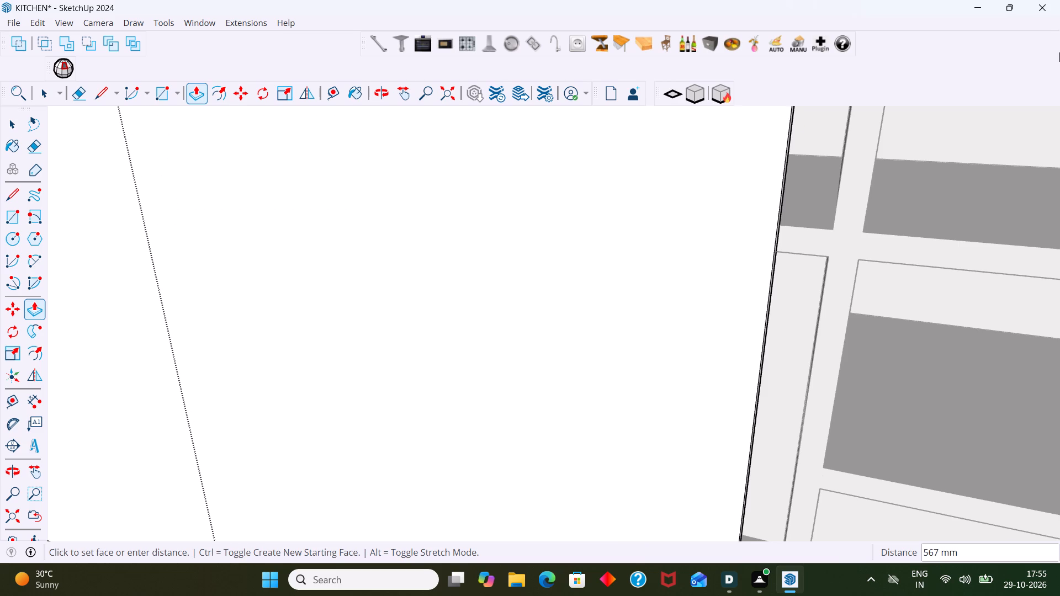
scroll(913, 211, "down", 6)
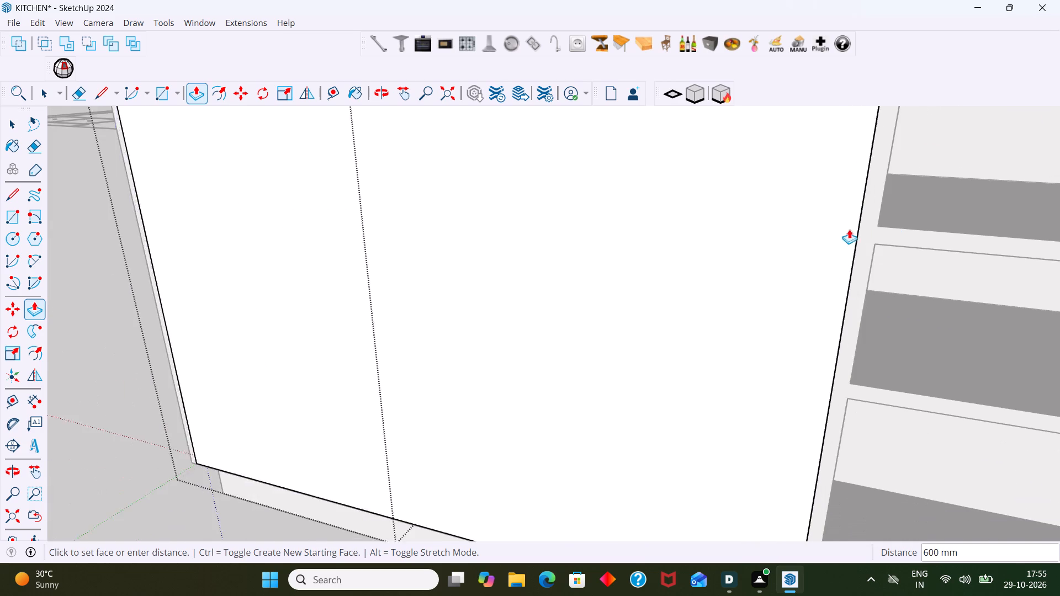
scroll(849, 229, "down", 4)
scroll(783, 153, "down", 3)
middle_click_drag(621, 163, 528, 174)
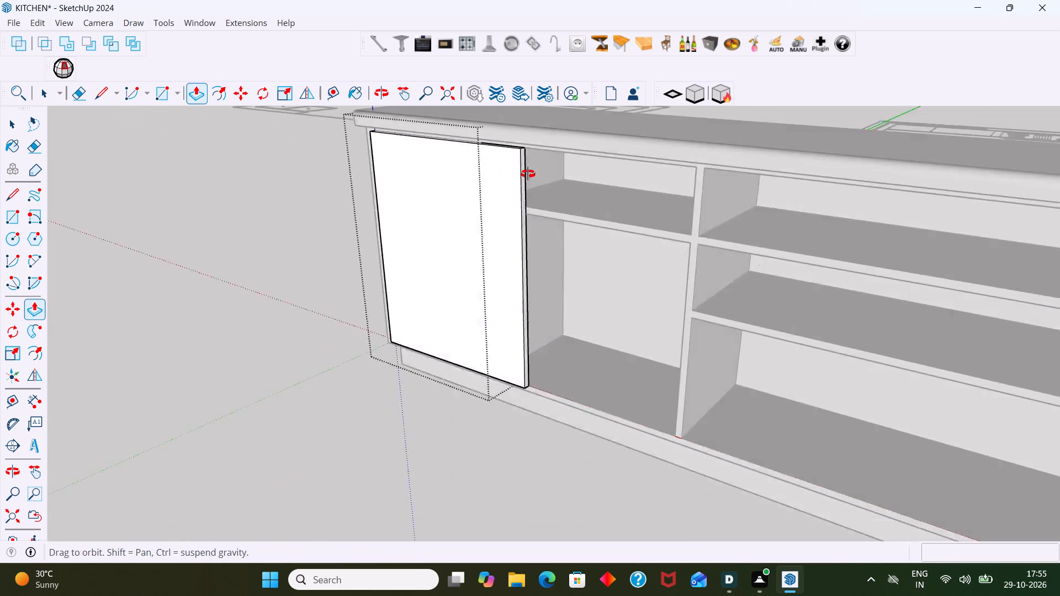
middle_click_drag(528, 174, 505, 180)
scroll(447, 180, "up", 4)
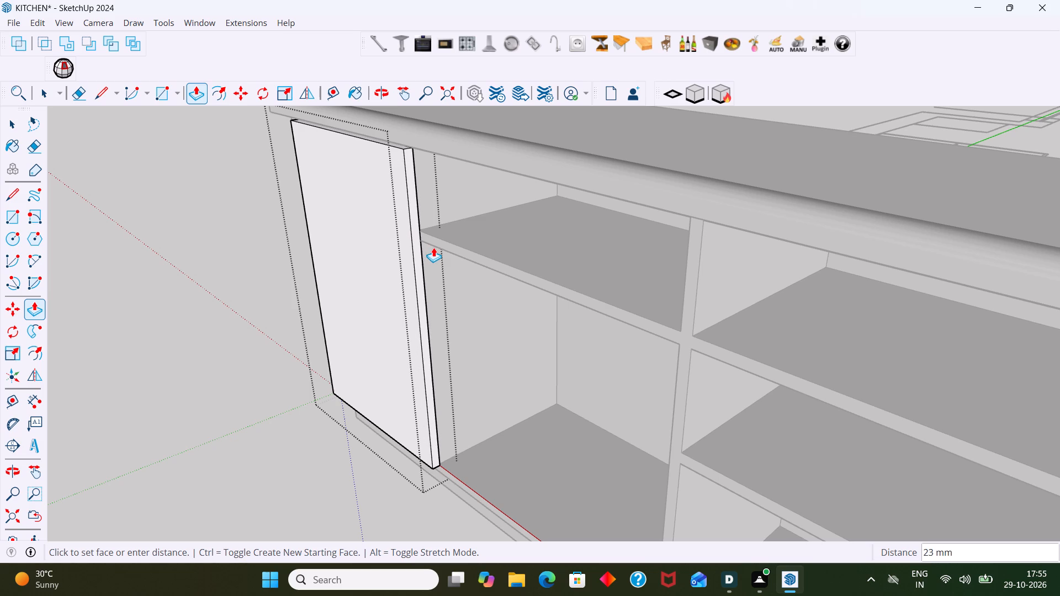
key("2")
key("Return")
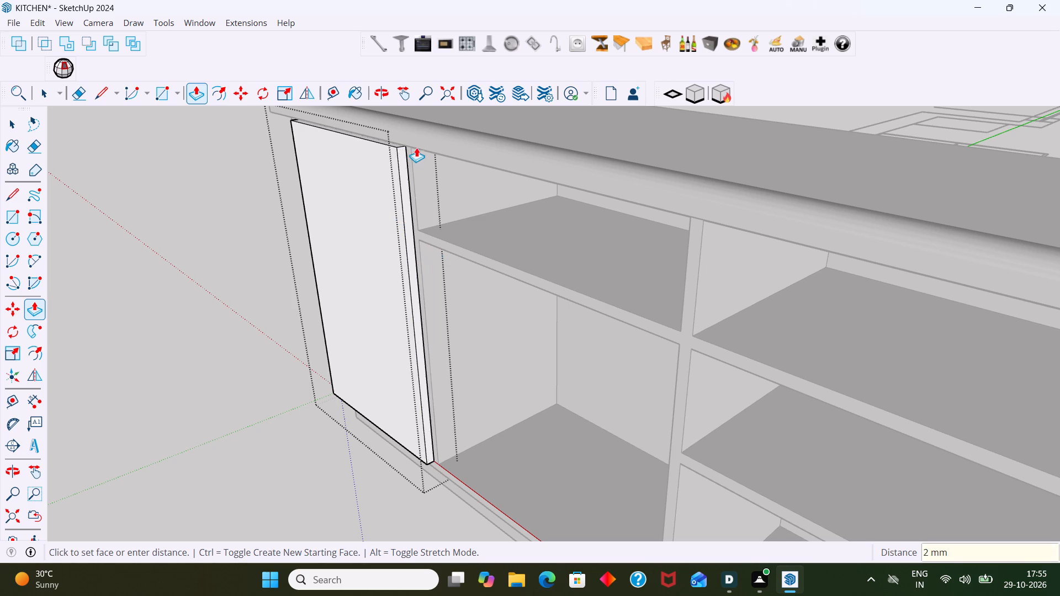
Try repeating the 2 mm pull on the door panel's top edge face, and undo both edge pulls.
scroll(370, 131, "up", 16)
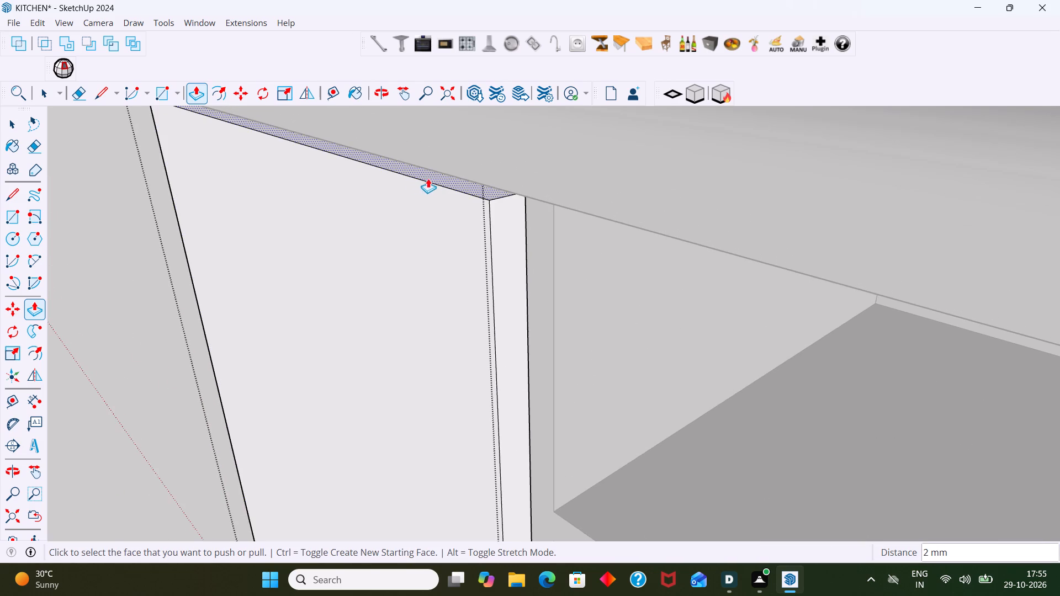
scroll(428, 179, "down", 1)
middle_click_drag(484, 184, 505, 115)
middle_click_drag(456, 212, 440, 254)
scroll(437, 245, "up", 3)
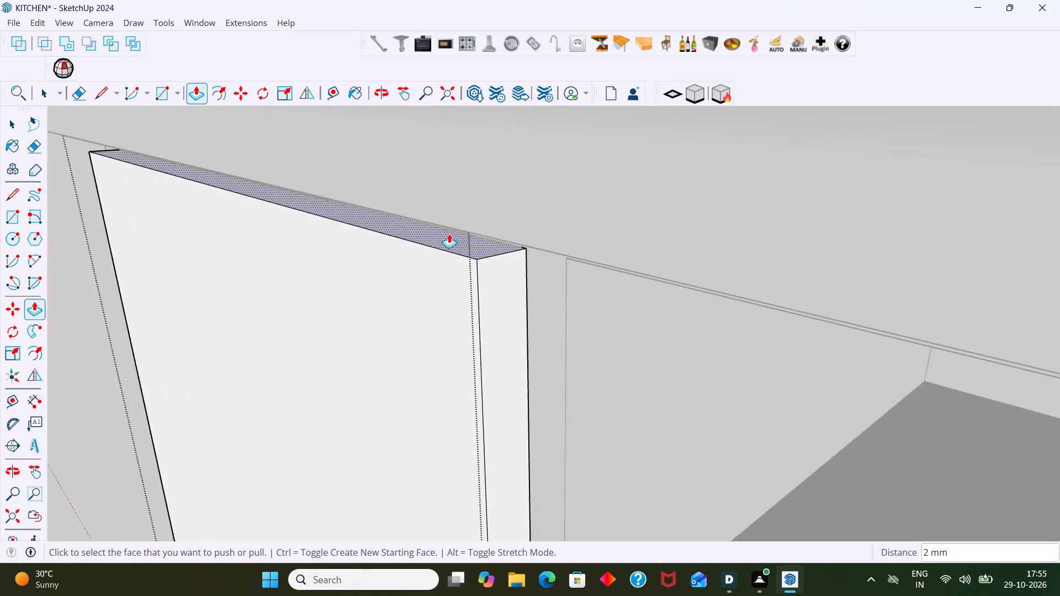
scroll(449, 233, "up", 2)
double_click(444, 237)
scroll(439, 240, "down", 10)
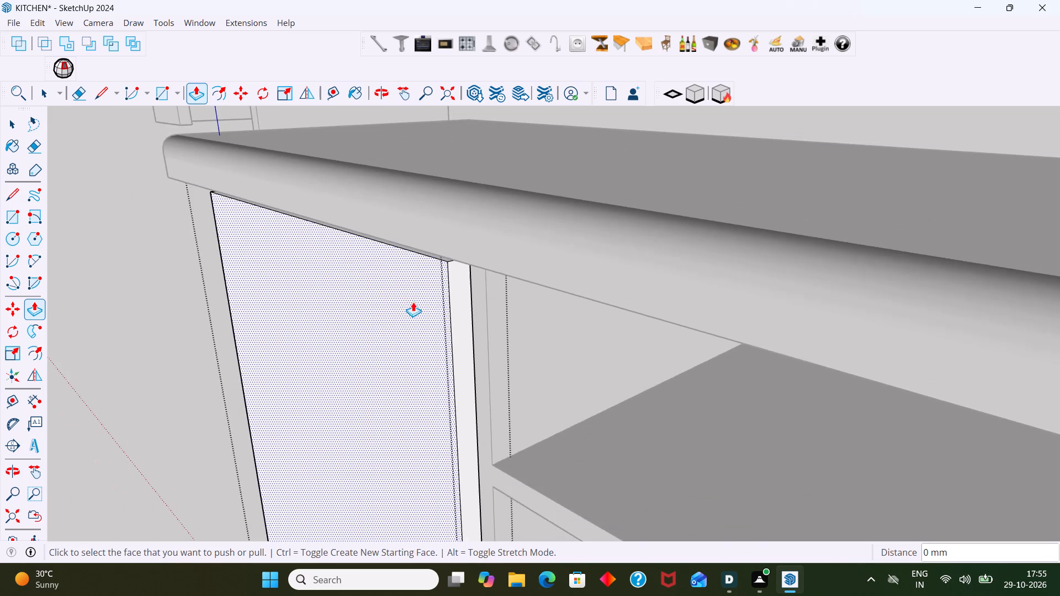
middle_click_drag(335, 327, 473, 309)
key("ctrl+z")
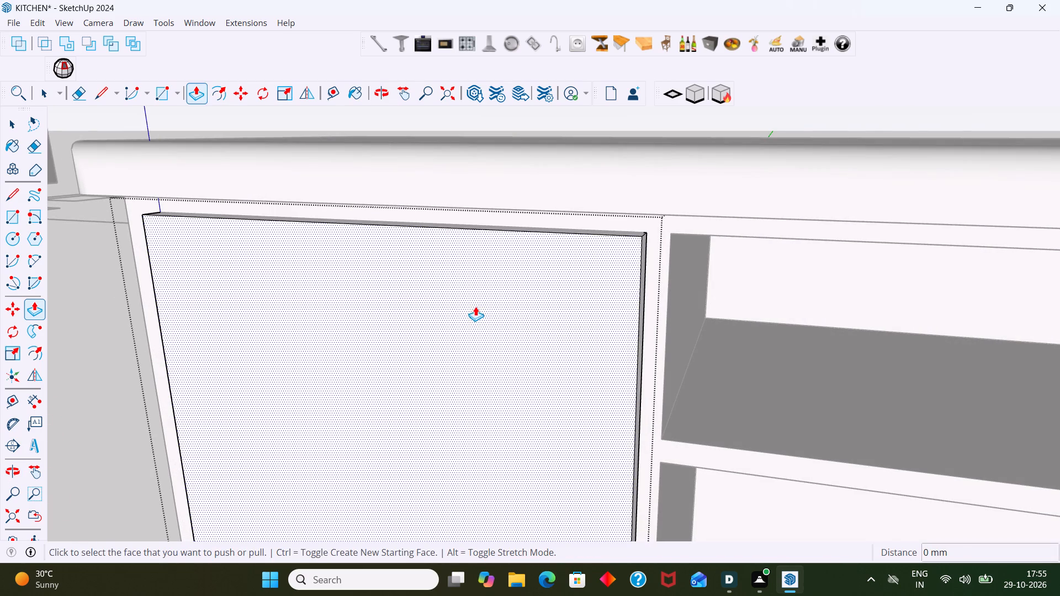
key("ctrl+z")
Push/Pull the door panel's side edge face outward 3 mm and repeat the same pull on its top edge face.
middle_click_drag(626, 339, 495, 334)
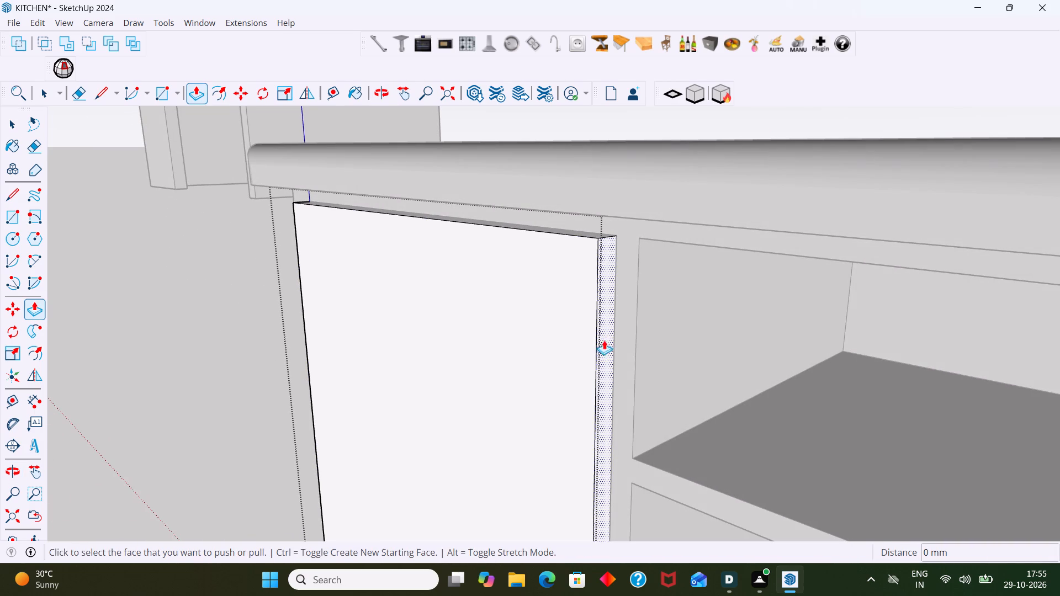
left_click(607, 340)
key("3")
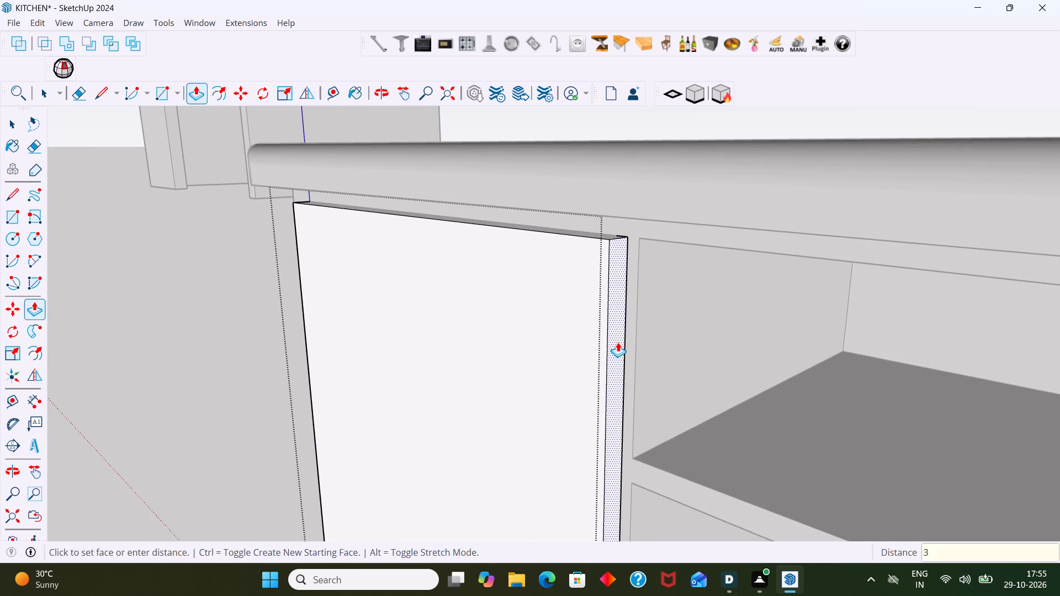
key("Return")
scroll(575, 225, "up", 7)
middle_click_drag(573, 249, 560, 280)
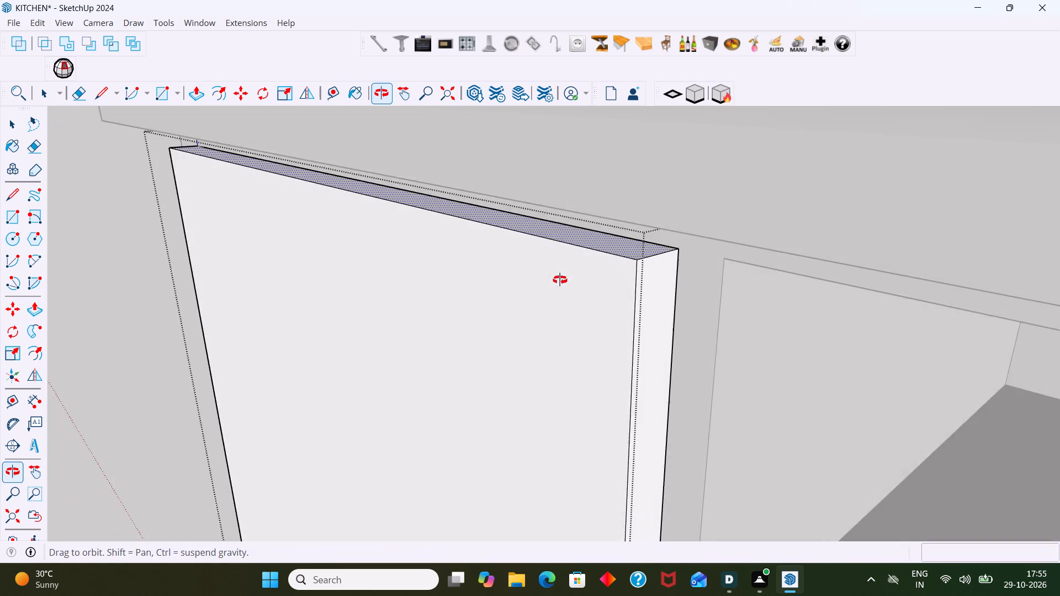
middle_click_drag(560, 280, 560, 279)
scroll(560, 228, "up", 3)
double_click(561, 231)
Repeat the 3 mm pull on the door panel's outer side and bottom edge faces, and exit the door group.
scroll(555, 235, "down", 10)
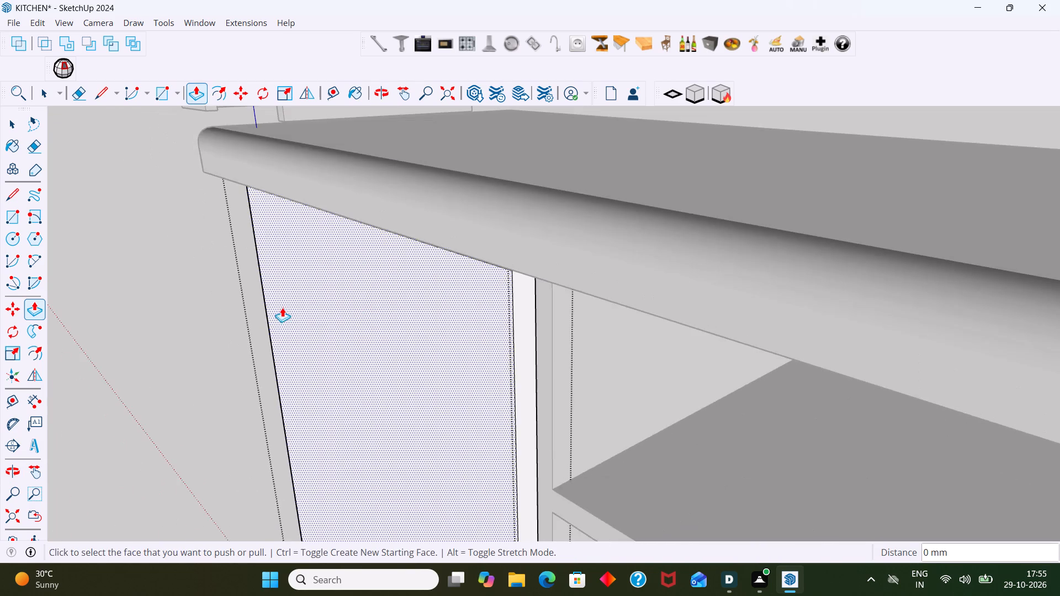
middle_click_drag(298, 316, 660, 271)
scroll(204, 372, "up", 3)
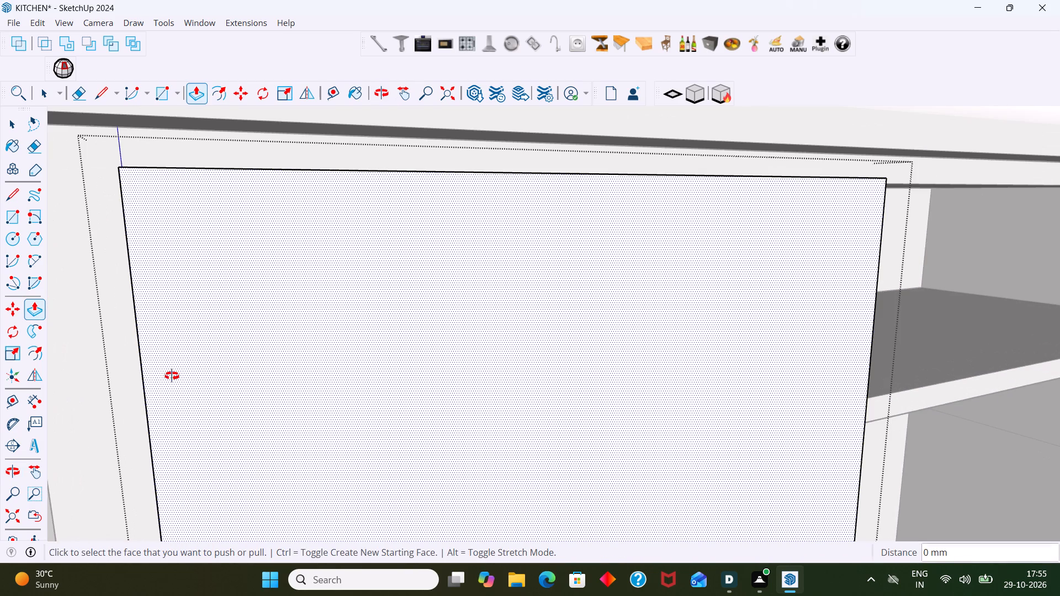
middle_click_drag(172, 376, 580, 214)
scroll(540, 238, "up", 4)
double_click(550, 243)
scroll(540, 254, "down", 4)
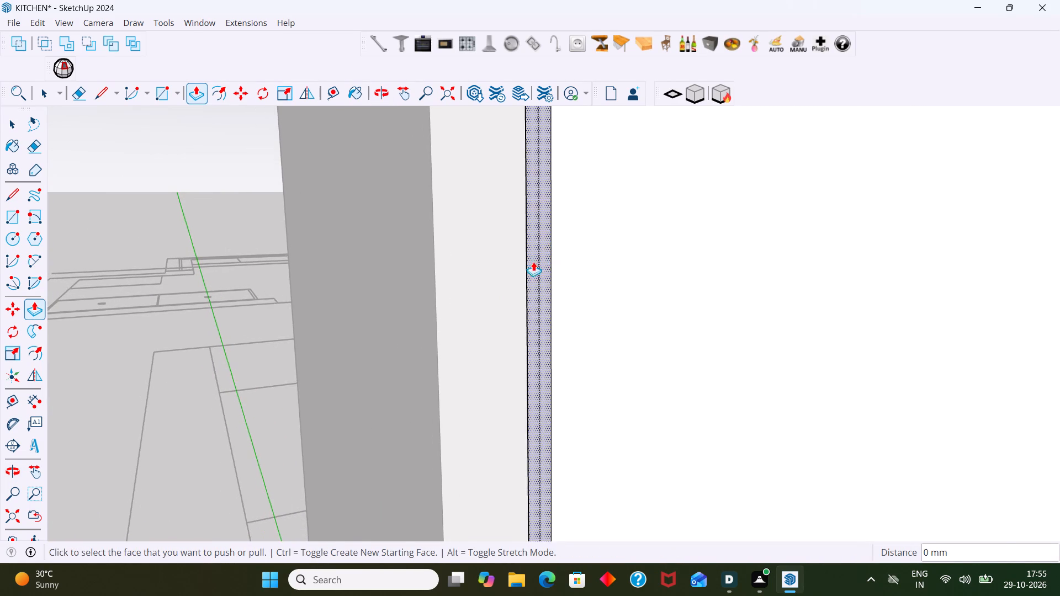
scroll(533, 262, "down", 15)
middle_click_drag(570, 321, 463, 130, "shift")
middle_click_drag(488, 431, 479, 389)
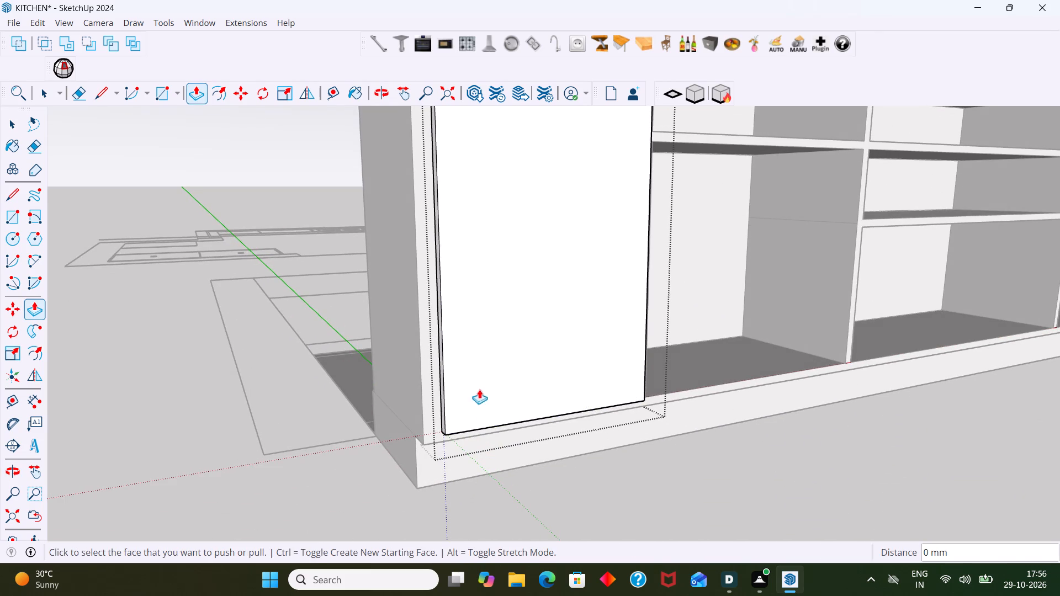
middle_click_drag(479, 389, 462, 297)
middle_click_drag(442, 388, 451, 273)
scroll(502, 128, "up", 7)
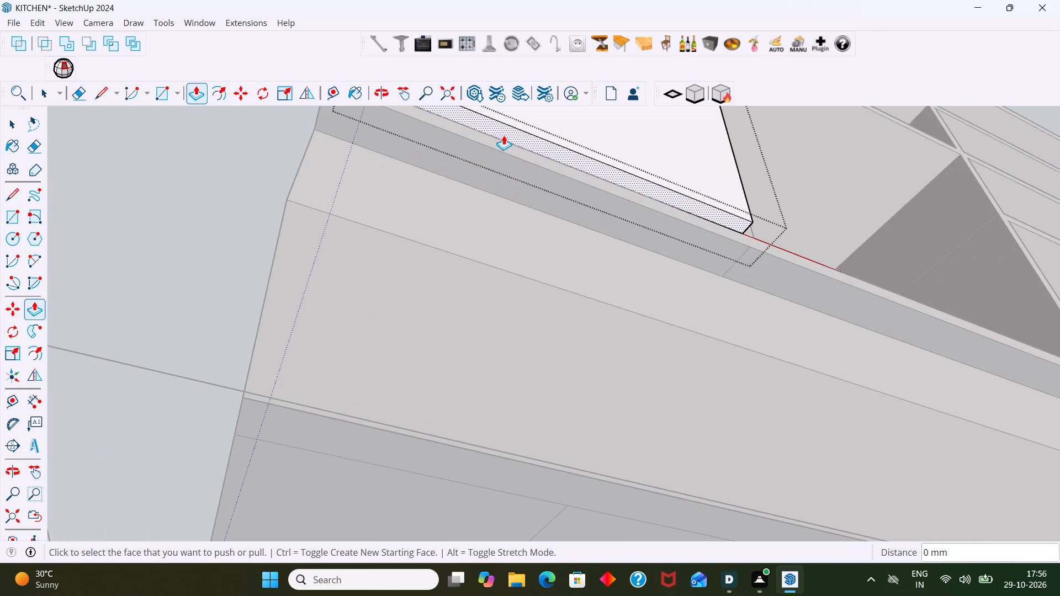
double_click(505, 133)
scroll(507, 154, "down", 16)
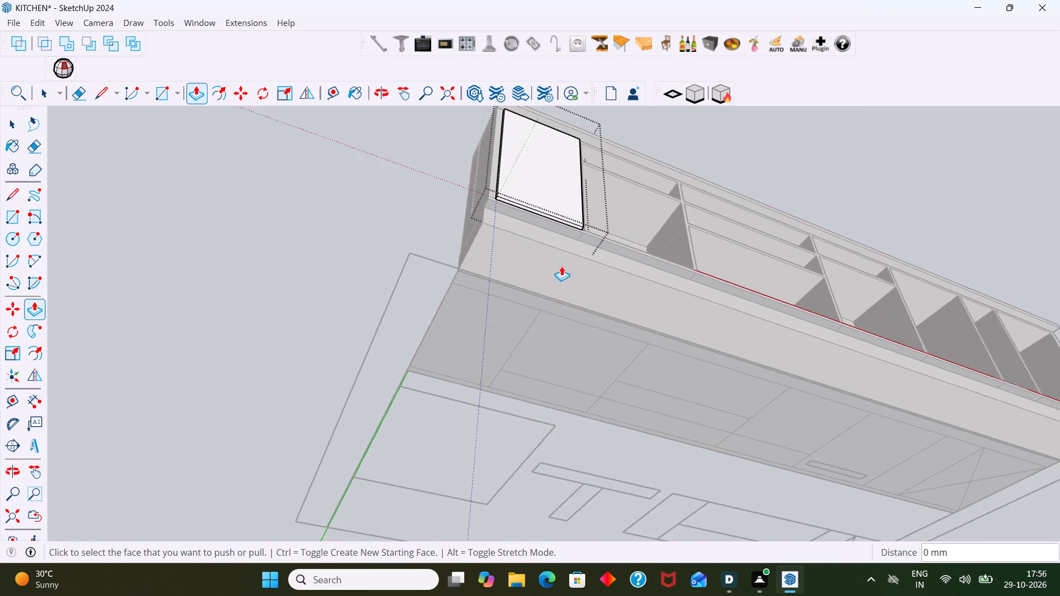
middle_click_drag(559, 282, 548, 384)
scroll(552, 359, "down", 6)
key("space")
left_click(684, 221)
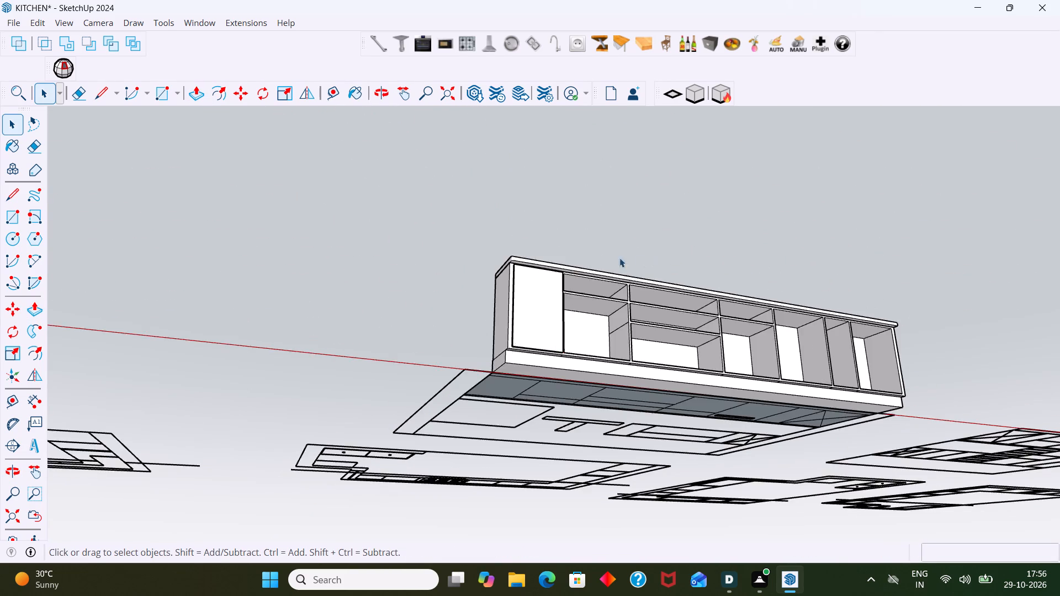
Examine the door panel and the whole base cabinet run from several angles.
scroll(613, 262, "down", 6)
middle_click_drag(557, 312, 501, 434)
scroll(505, 436, "up", 2)
middle_click_drag(505, 437, 464, 256, "shift")
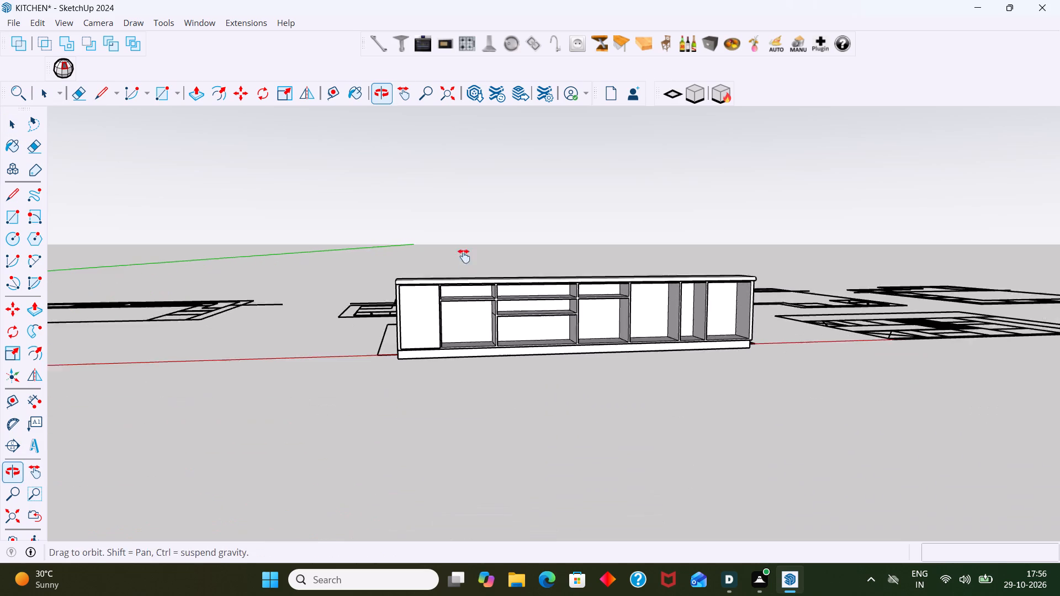
middle_click_drag(464, 256, 463, 256, "shift")
scroll(392, 340, "up", 8)
middle_click_drag(416, 329, 370, 381)
scroll(364, 375, "up", 3)
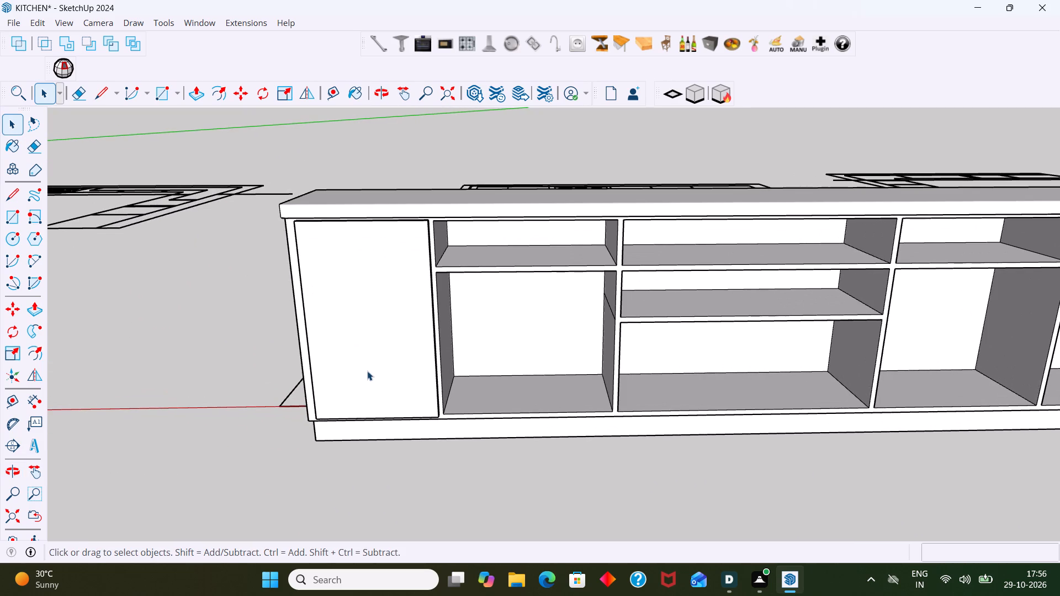
left_click(367, 371)
scroll(381, 363, "down", 4)
scroll(390, 381, "up", 2)
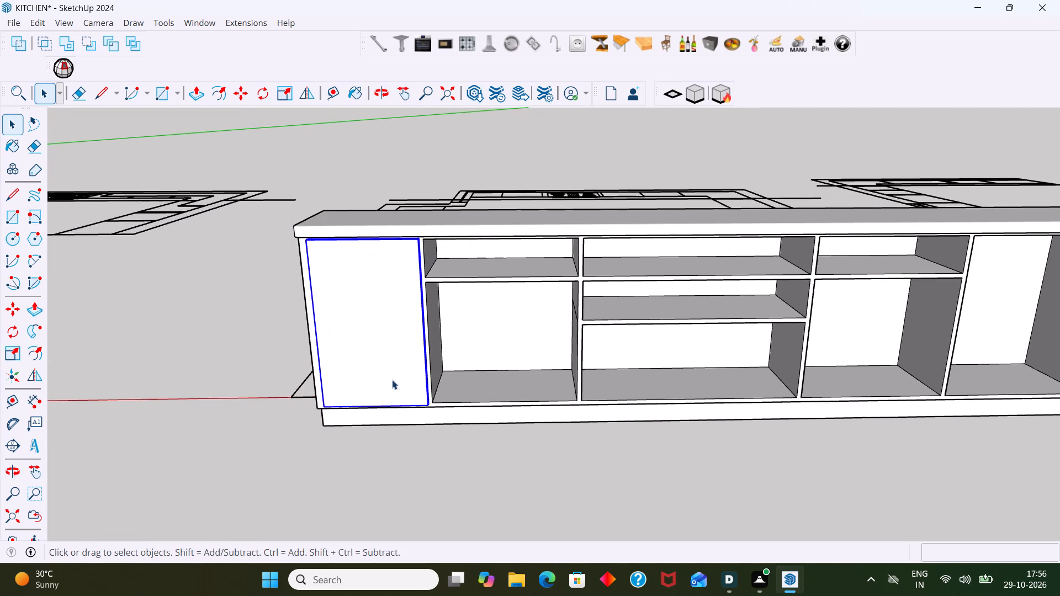
middle_click_drag(385, 382, 268, 394)
left_click(291, 440)
scroll(294, 426, "down", 5)
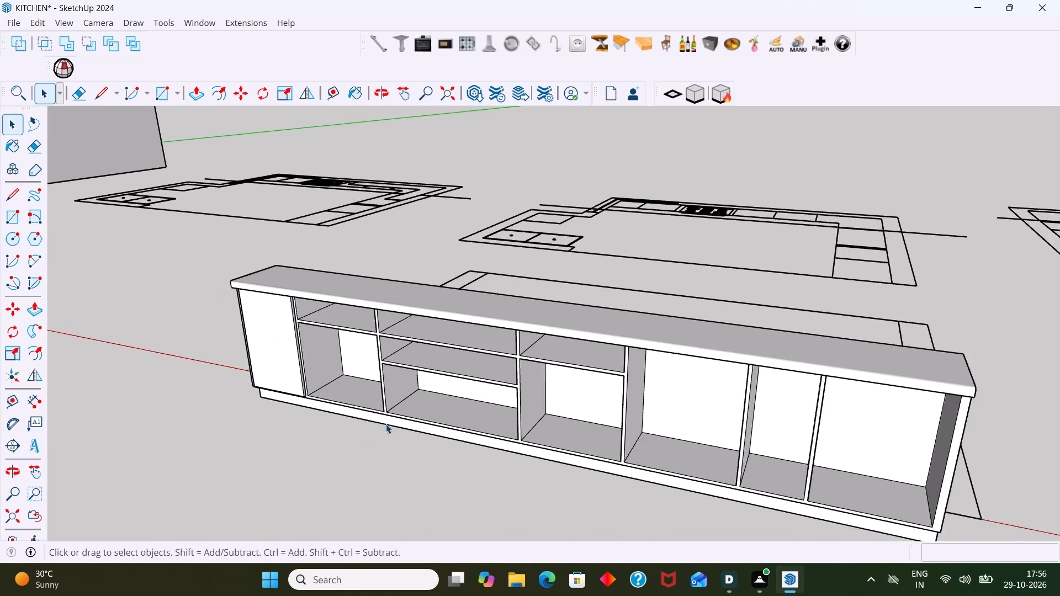
middle_click_drag(390, 419, 487, 421)
triple_click(377, 384)
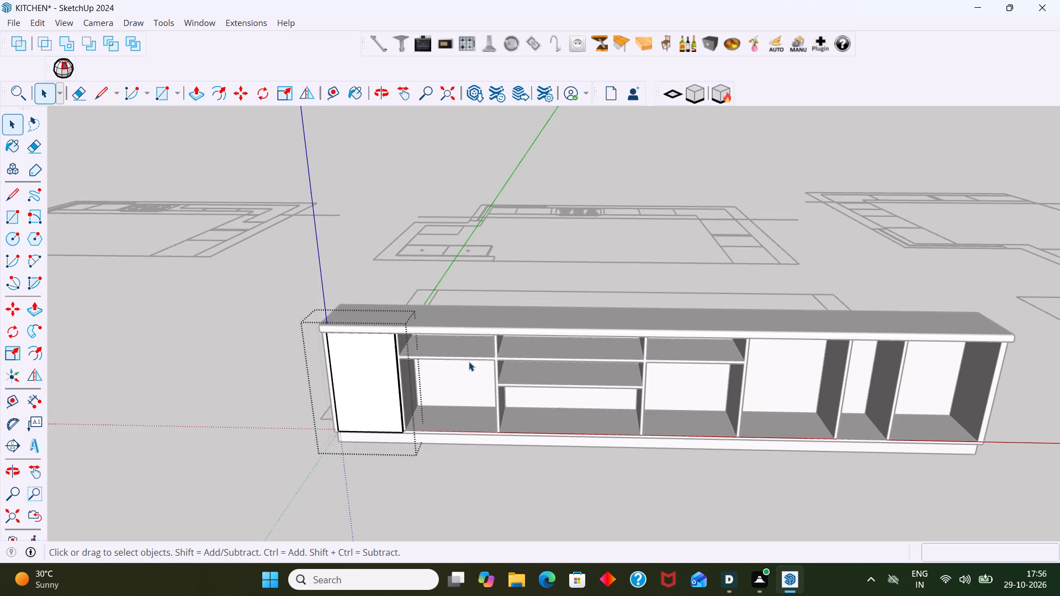
left_click(205, 411)
scroll(473, 365, "down", 3)
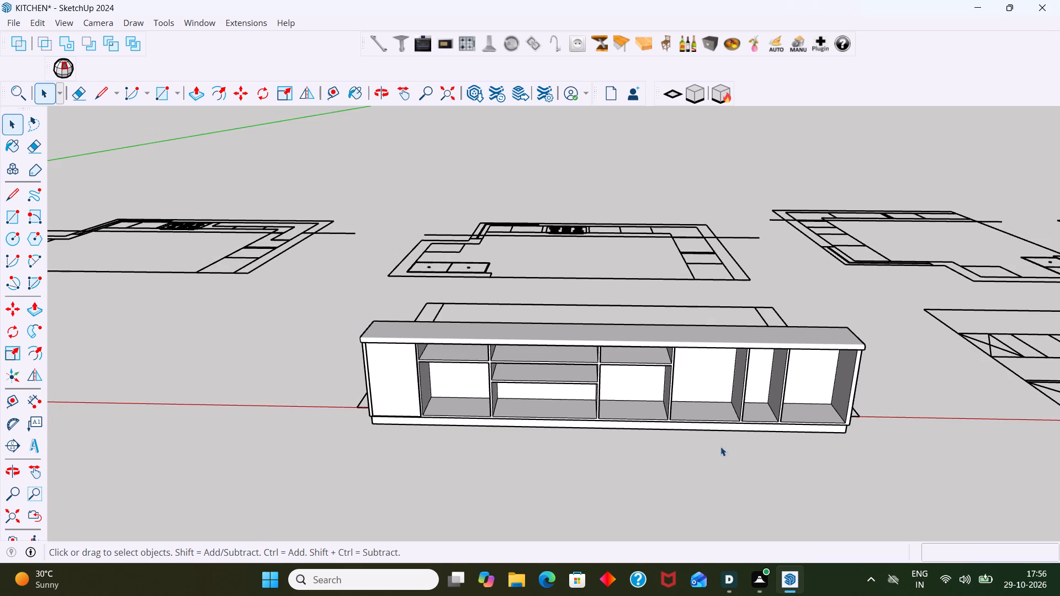
Move the base cabinet frame group about 17143 mm from the elevation plan into the walled kitchen, snapping it into the back wall corner.
left_click(673, 410)
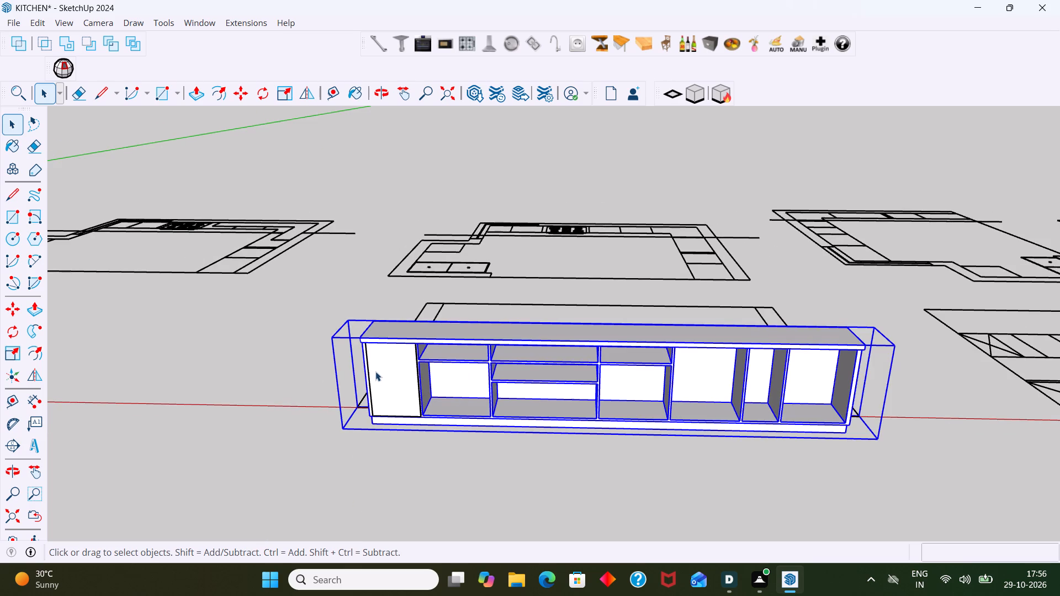
scroll(374, 371, "up", 2)
scroll(395, 382, "down", 6)
middle_click_drag(430, 423, 331, 366)
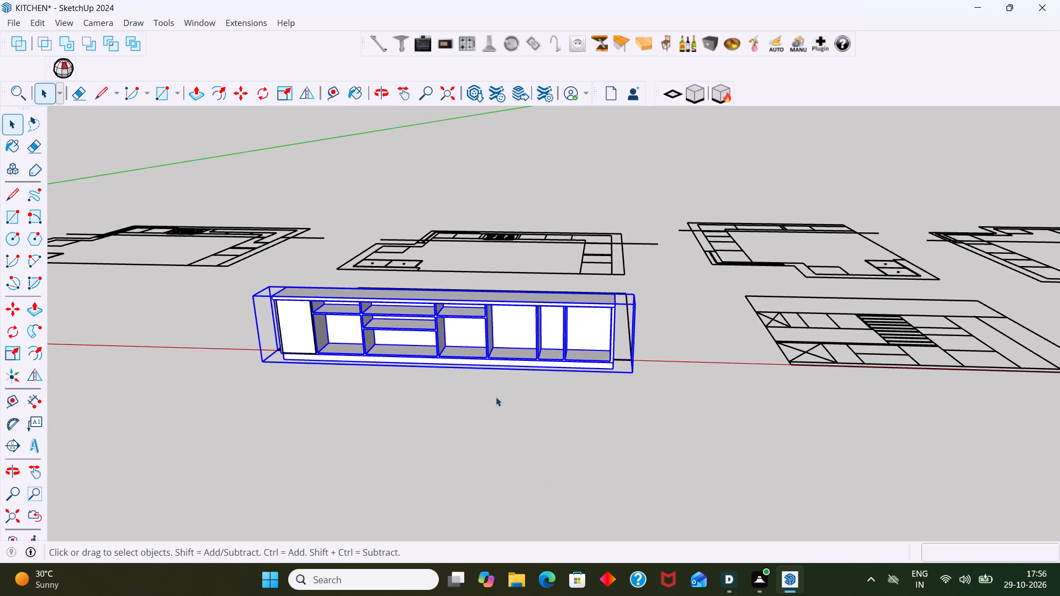
scroll(523, 402, "down", 1)
middle_click_drag(531, 408, 664, 415)
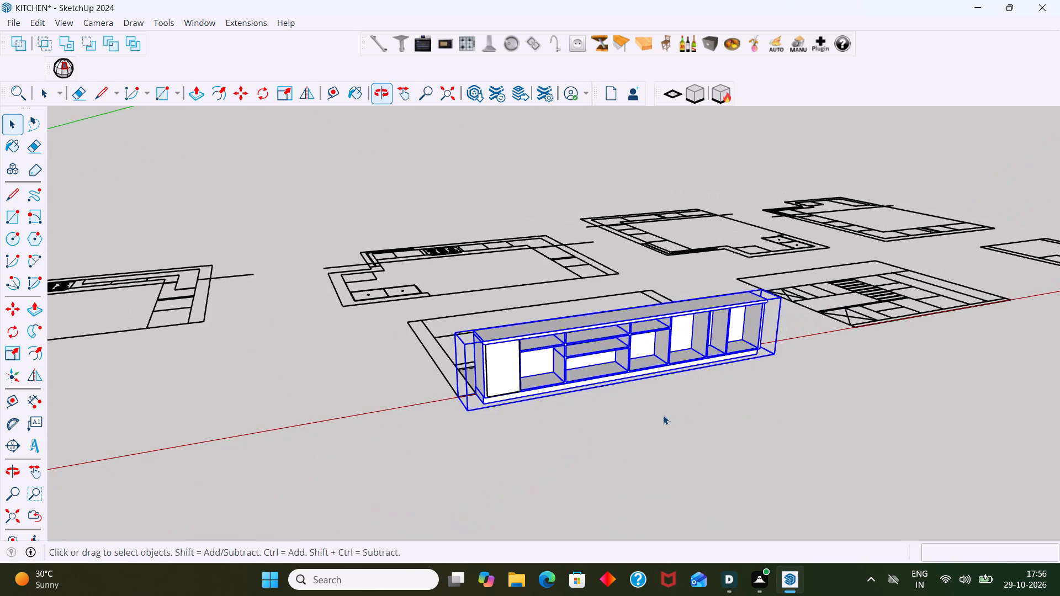
key("m")
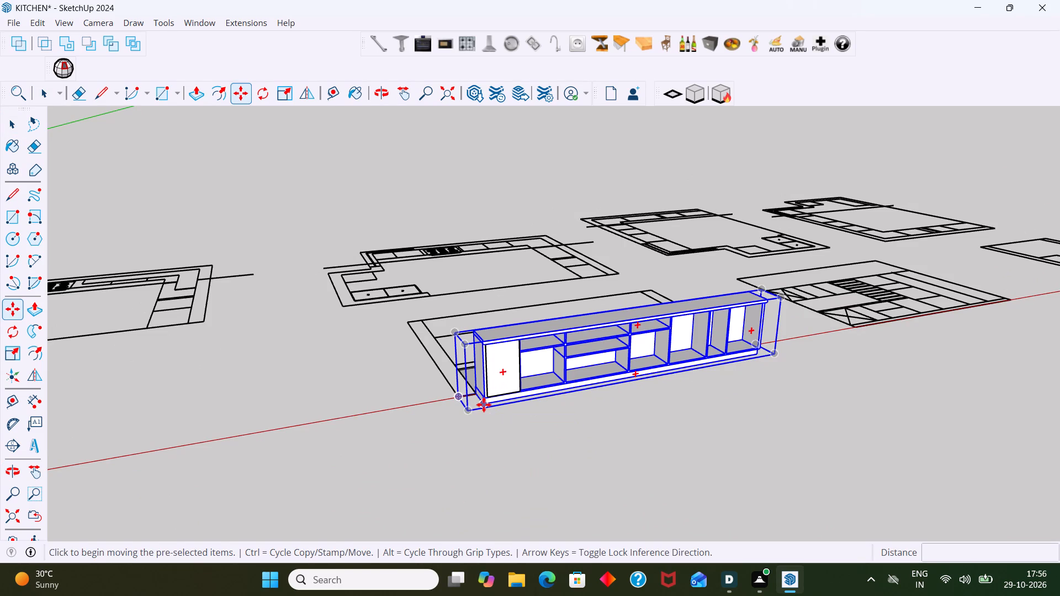
left_click(473, 393)
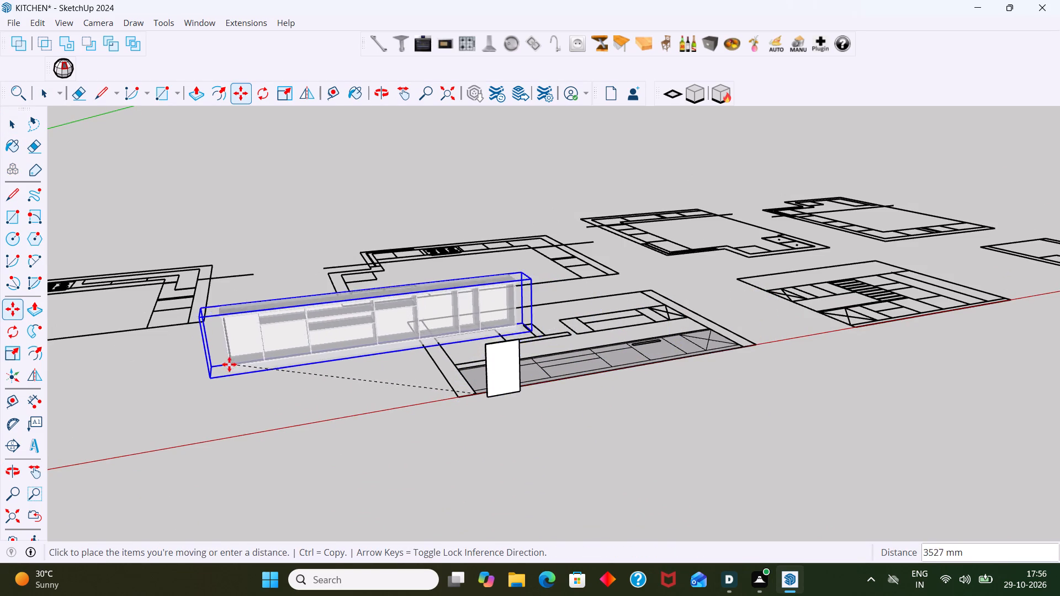
scroll(229, 364, "down", 6)
middle_click_drag(211, 361, 627, 364, "shift")
middle_click_drag(83, 353, 483, 315, "shift")
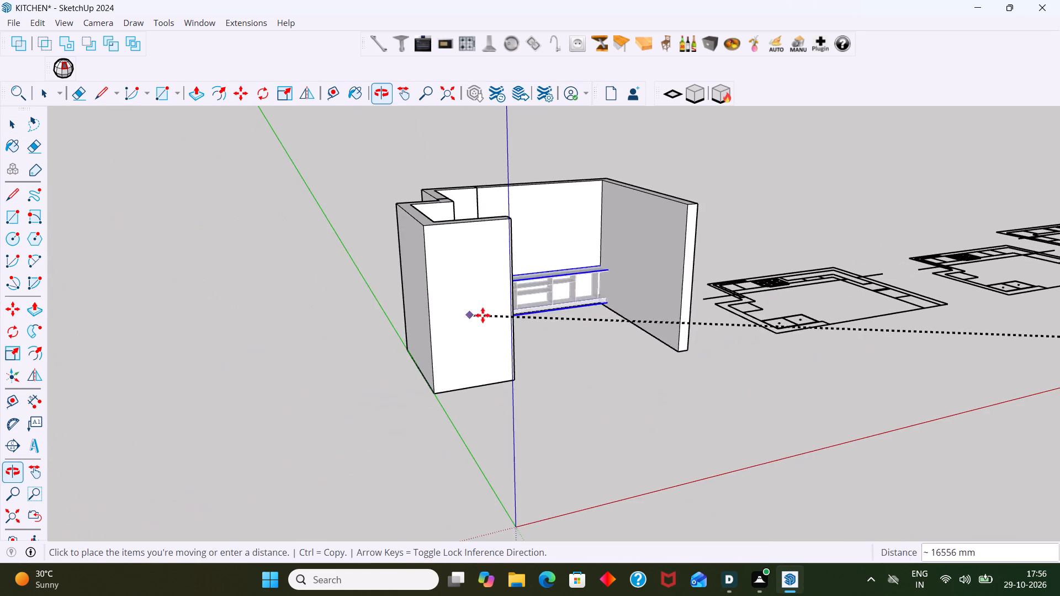
middle_click_drag(524, 310, 443, 392)
scroll(416, 346, "up", 18)
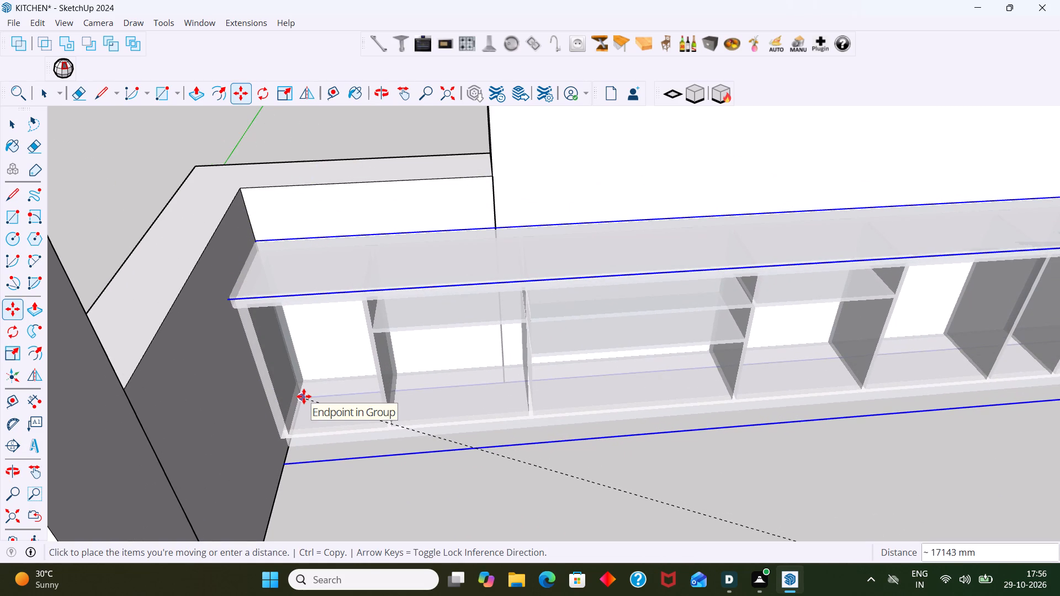
left_click(301, 396)
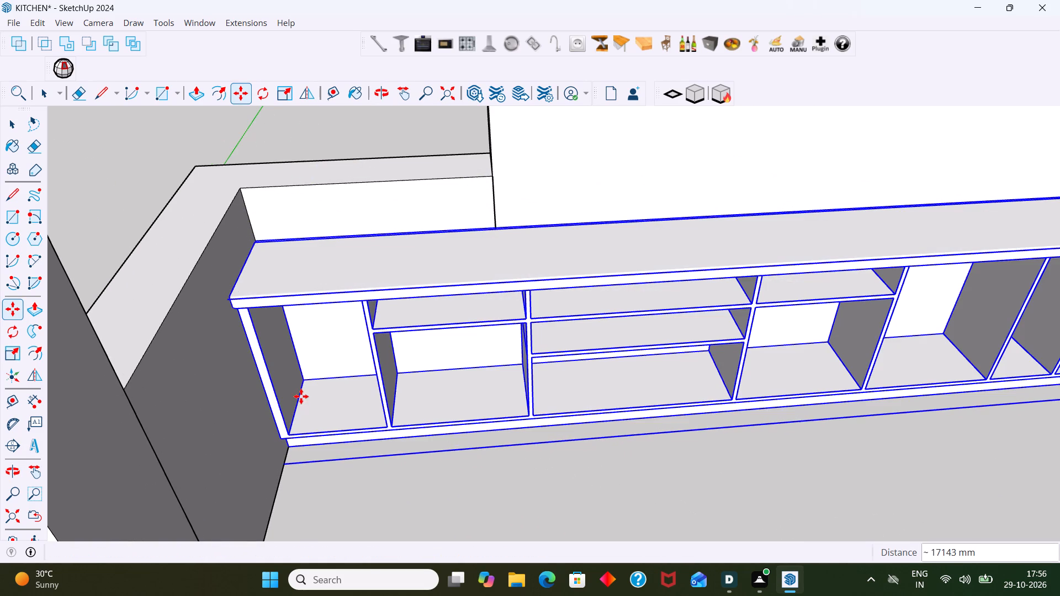
key("space")
left_click(370, 548)
left_click(373, 518)
Examine how the base cabinet run fits along the back wall and against the far side wall.
scroll(390, 472, "down", 13)
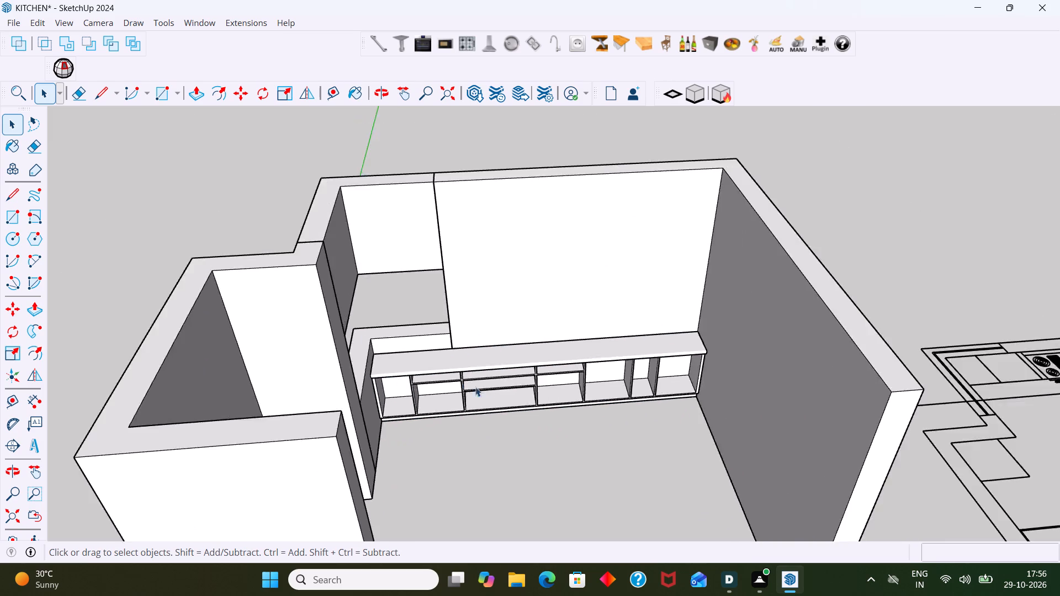
scroll(475, 387, "down", 5)
middle_click_drag(557, 386, 549, 307)
scroll(599, 371, "up", 7)
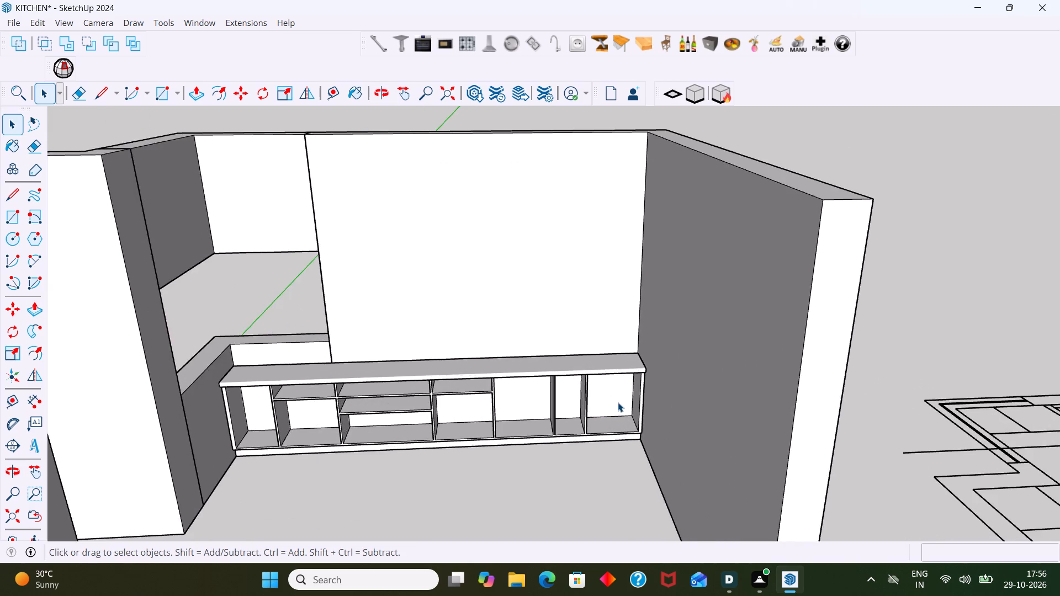
scroll(631, 400, "down", 11)
middle_click_drag(696, 410, 500, 275, "shift")
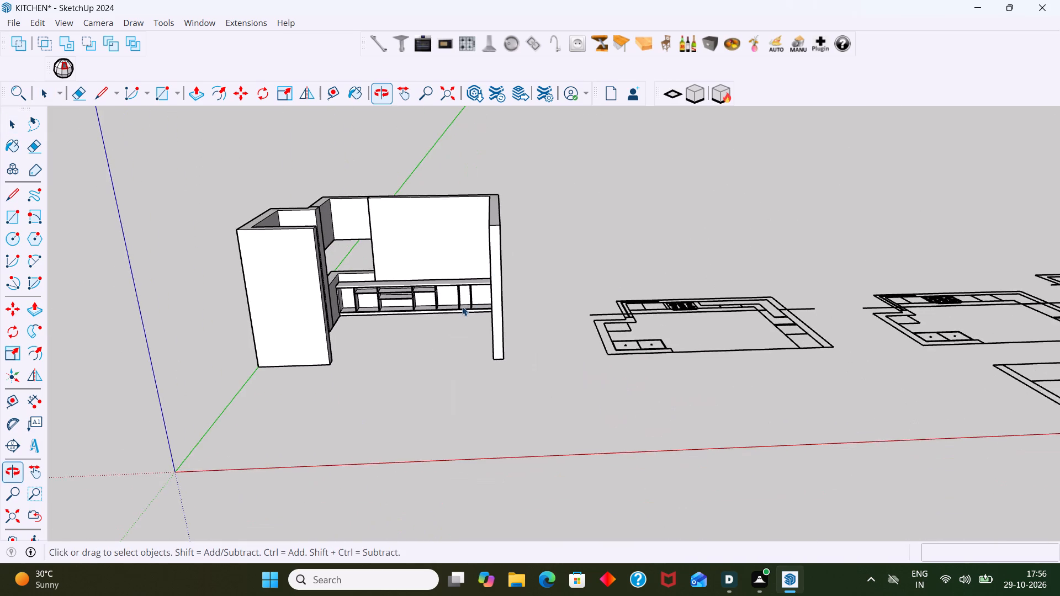
scroll(477, 300, "up", 7)
middle_click_drag(481, 292, 545, 288)
scroll(472, 295, "up", 12)
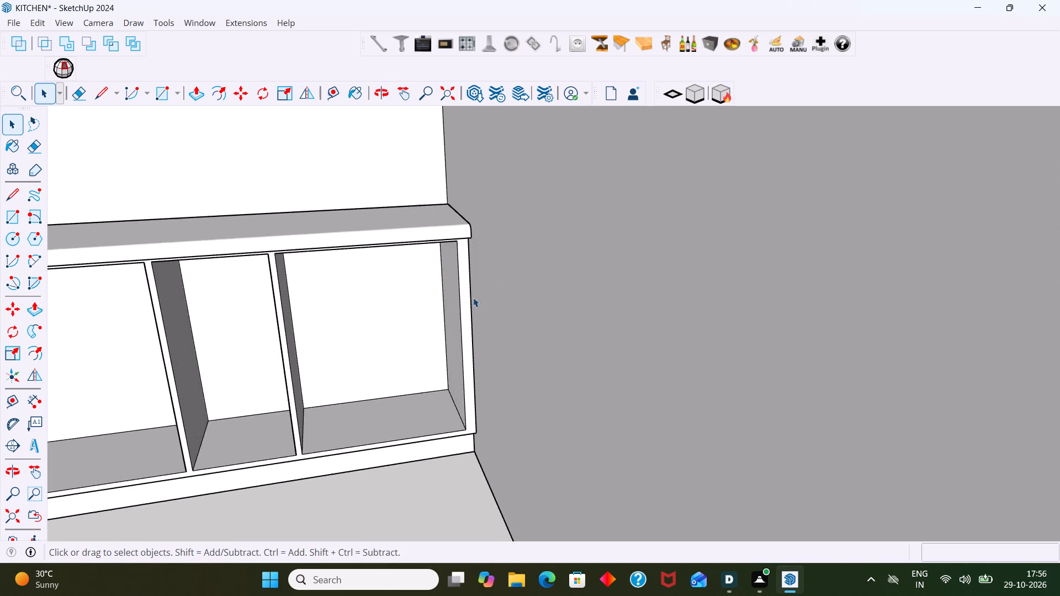
scroll(473, 297, "up", 8)
scroll(463, 323, "down", 5)
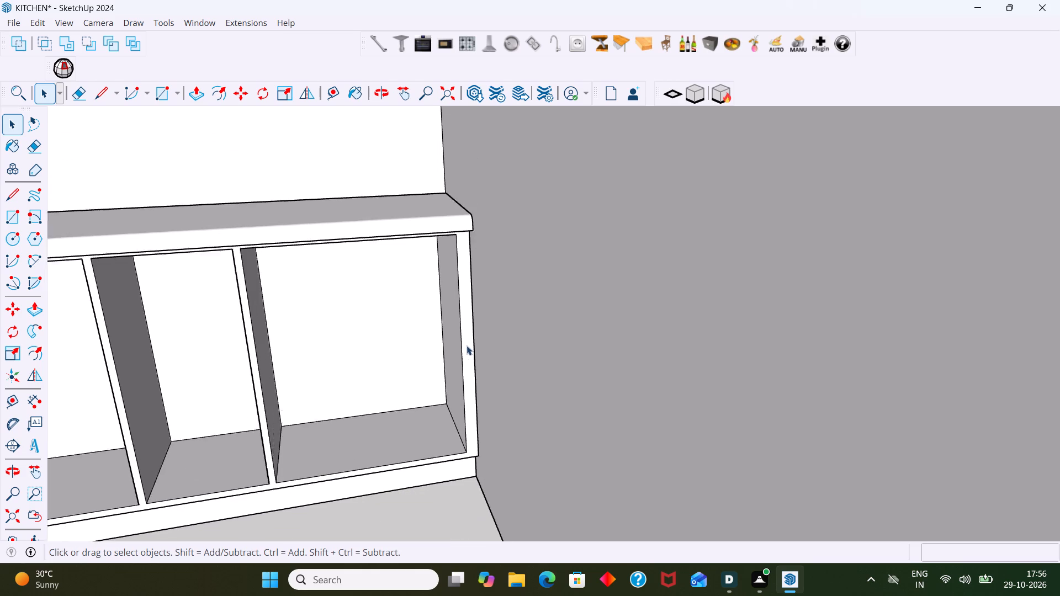
scroll(467, 345, "down", 6)
scroll(470, 354, "up", 7)
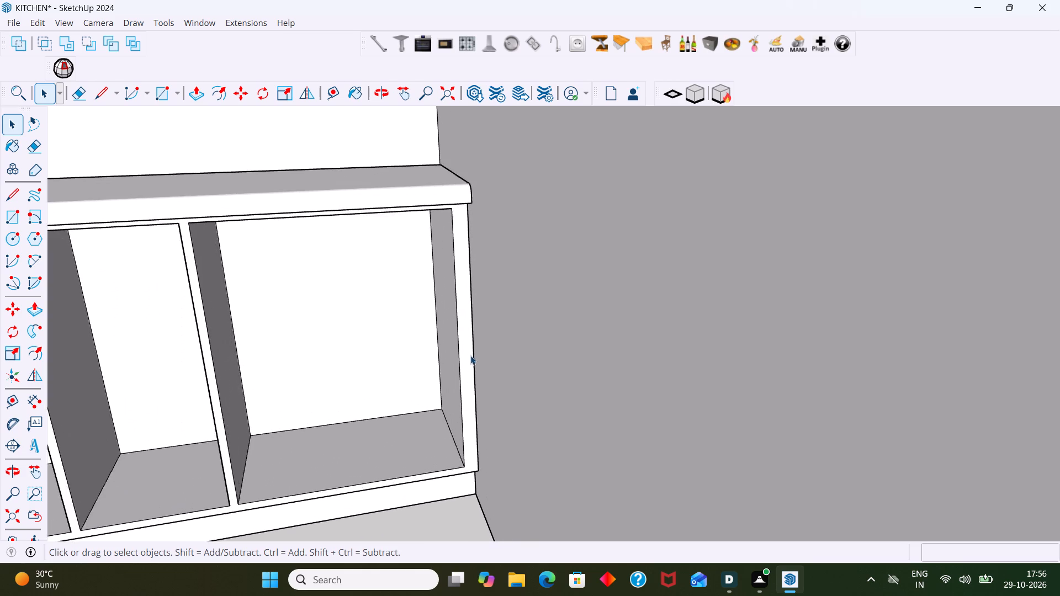
Delete the door panel left standing on the floor plan.
scroll(470, 358, "down", 20)
scroll(470, 358, "down", 1)
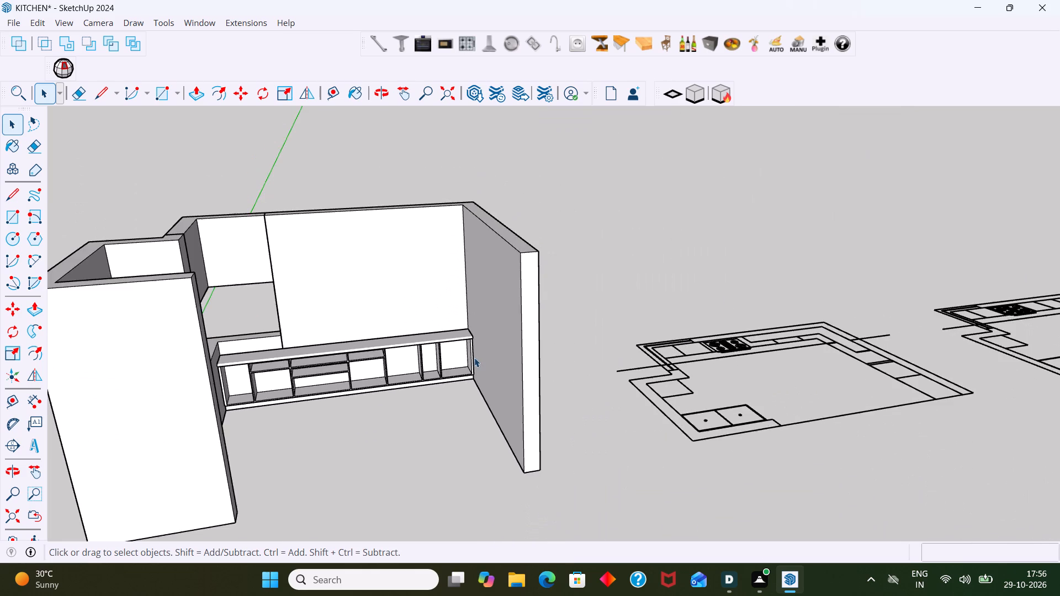
scroll(477, 358, "down", 11)
scroll(758, 395, "up", 4)
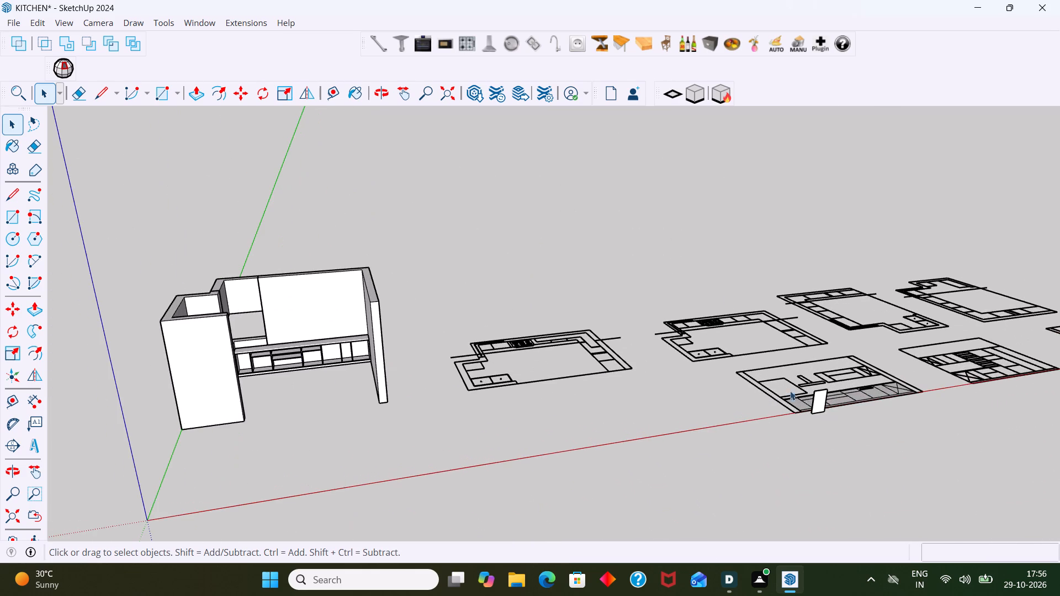
left_click(824, 400)
key("Delete")
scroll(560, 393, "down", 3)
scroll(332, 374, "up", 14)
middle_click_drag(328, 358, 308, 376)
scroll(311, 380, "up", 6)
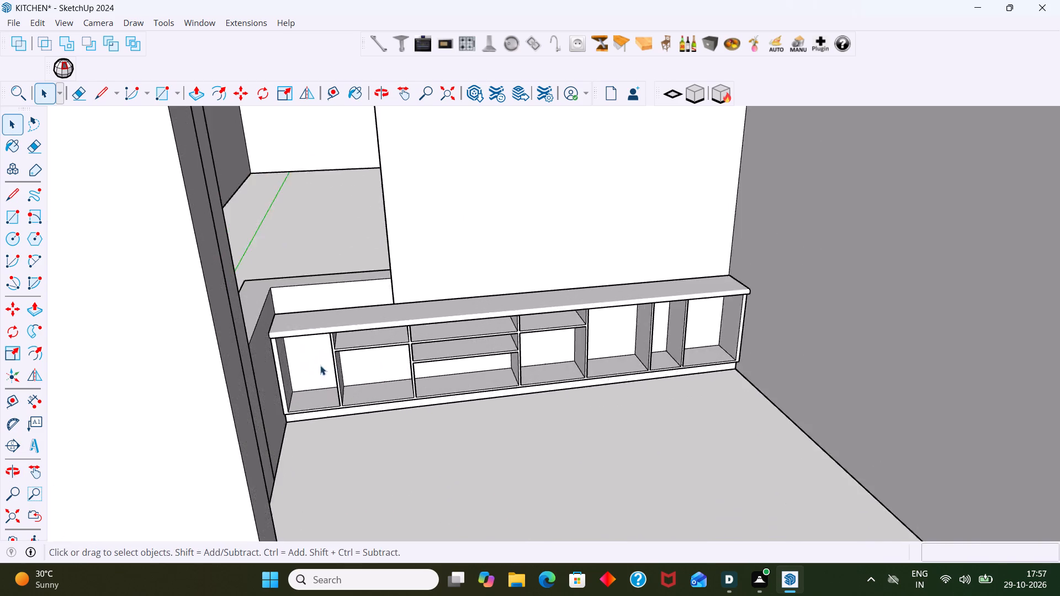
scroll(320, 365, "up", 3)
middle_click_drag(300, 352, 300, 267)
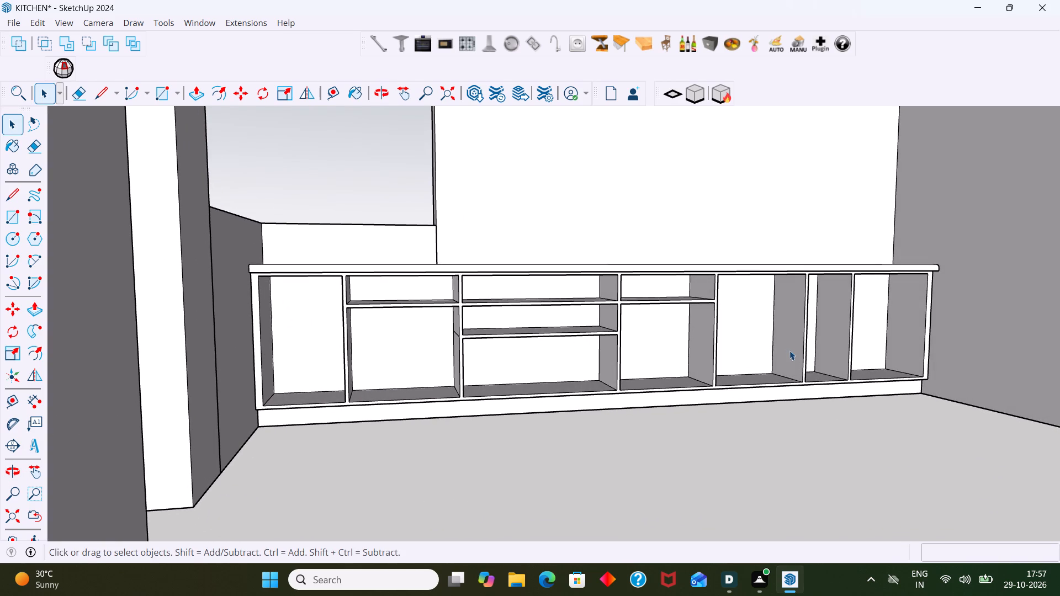
Open the base cabinet frame group and push/pull the inner face of the end panel opposite the window 4 mm into its compartment.
middle_click_drag(791, 350, 558, 326, "shift")
scroll(697, 311, "up", 7)
scroll(687, 308, "down", 6)
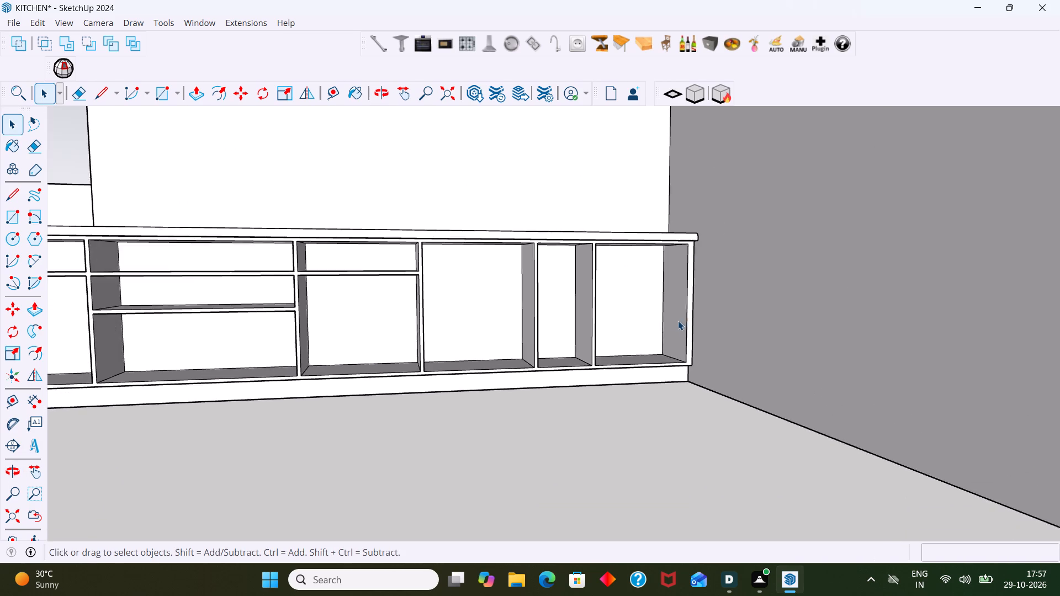
scroll(691, 321, "up", 7)
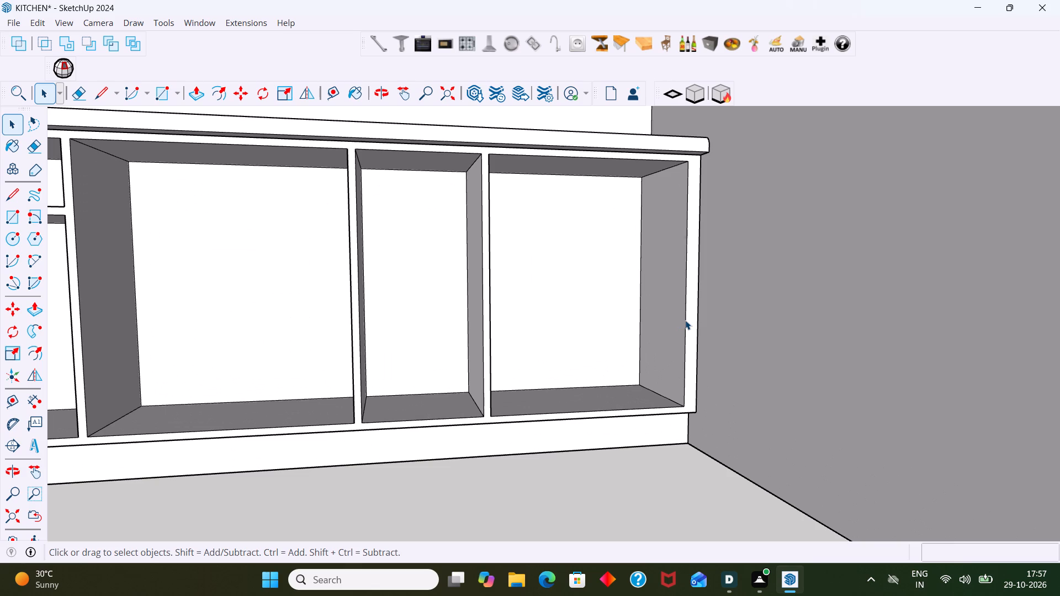
left_click(680, 326)
triple_click(680, 327)
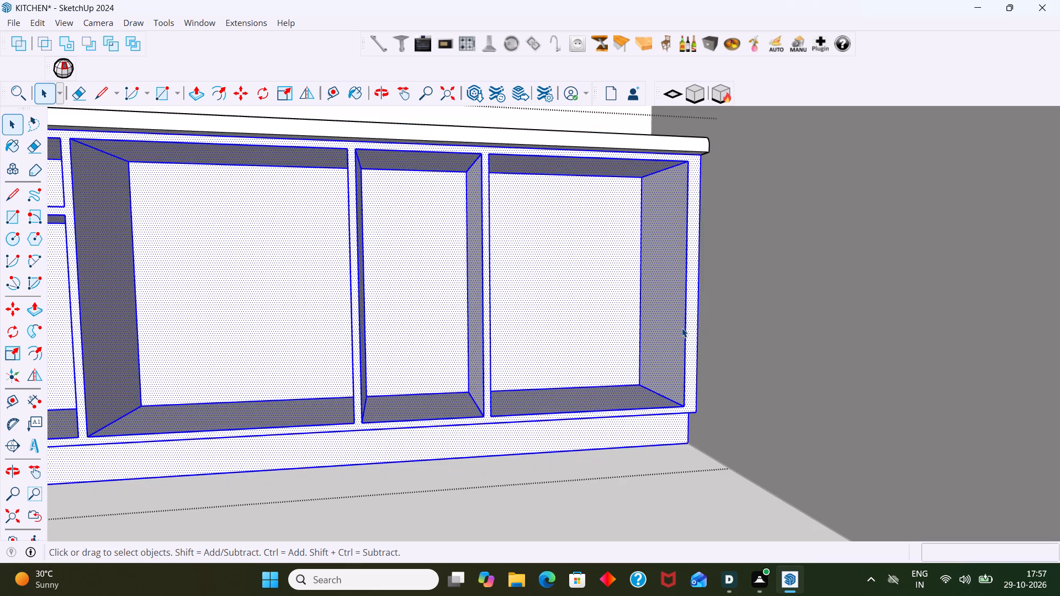
left_click(682, 328)
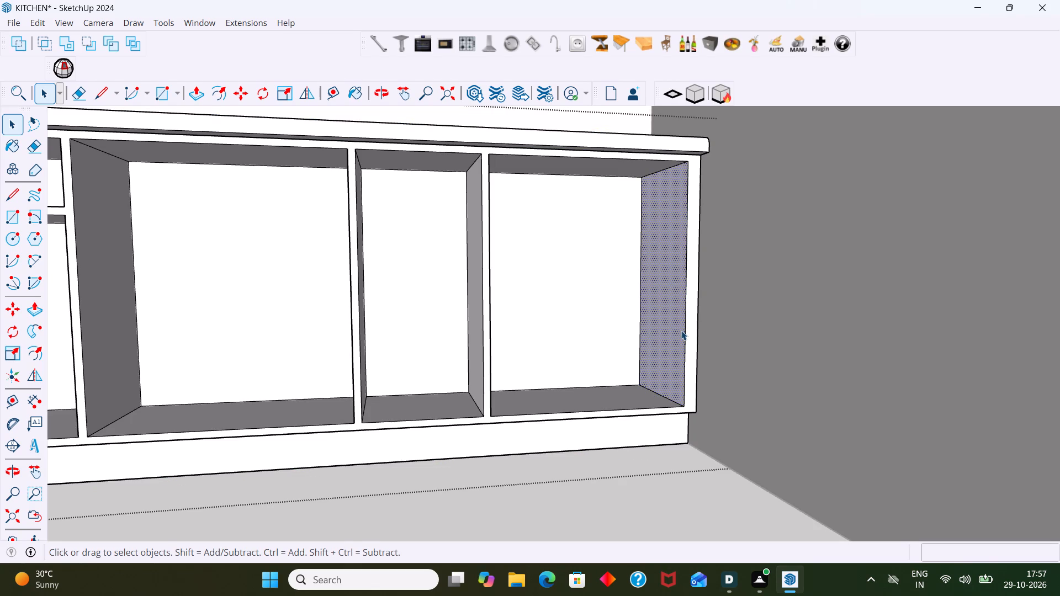
key("p")
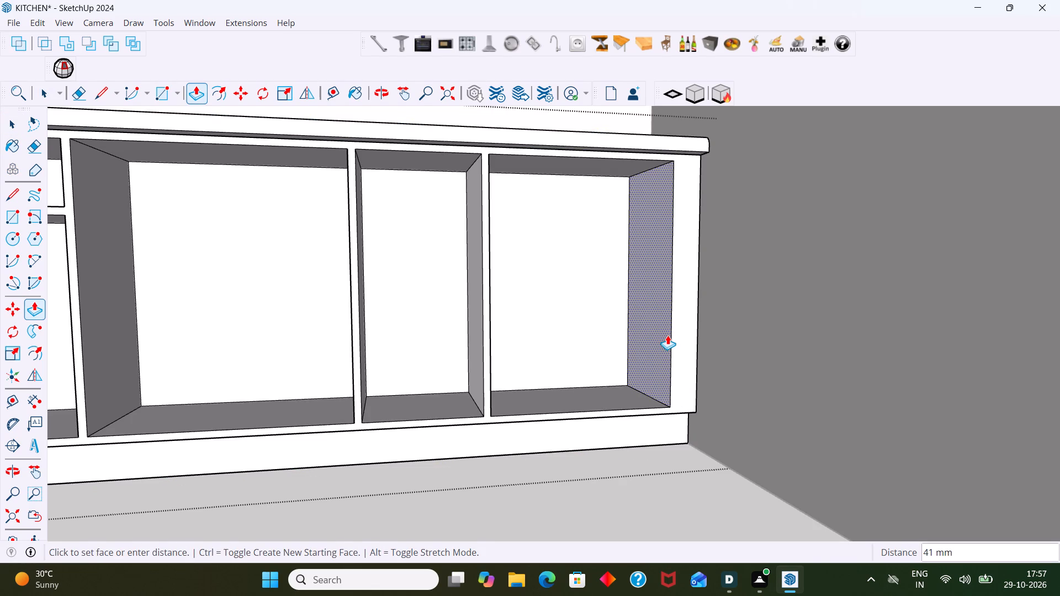
key("4")
key("Return")
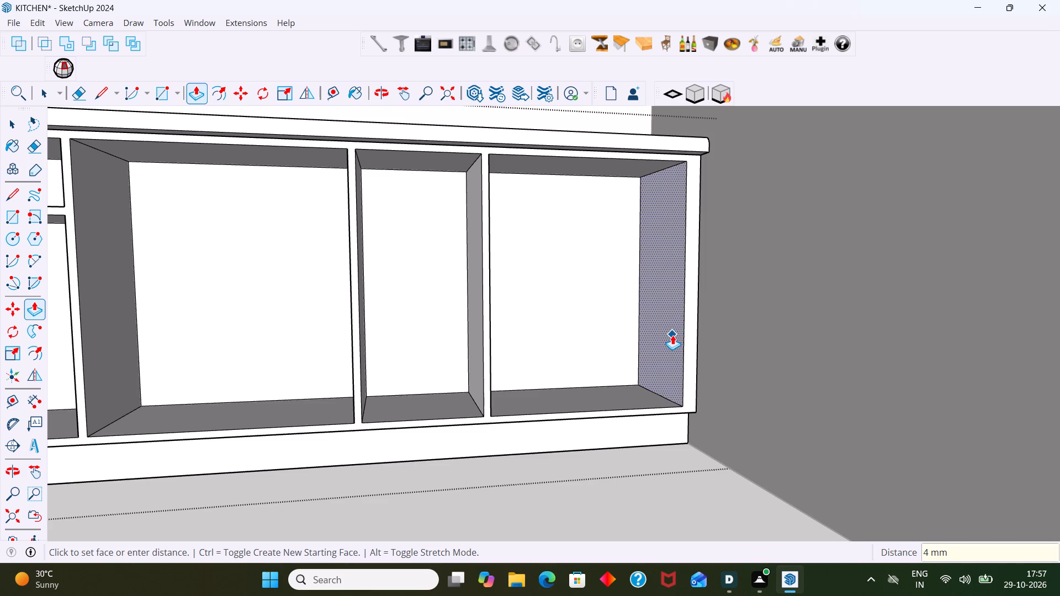
key("space")
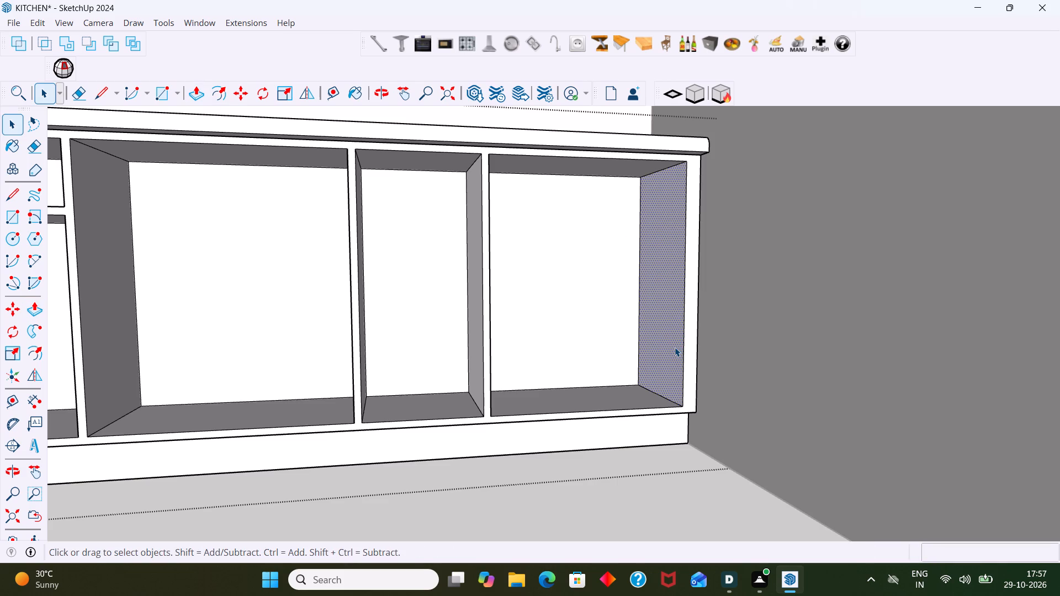
Push/pull the same end panel's inner face a further 10 mm into the compartment.
key("p")
left_click(675, 347)
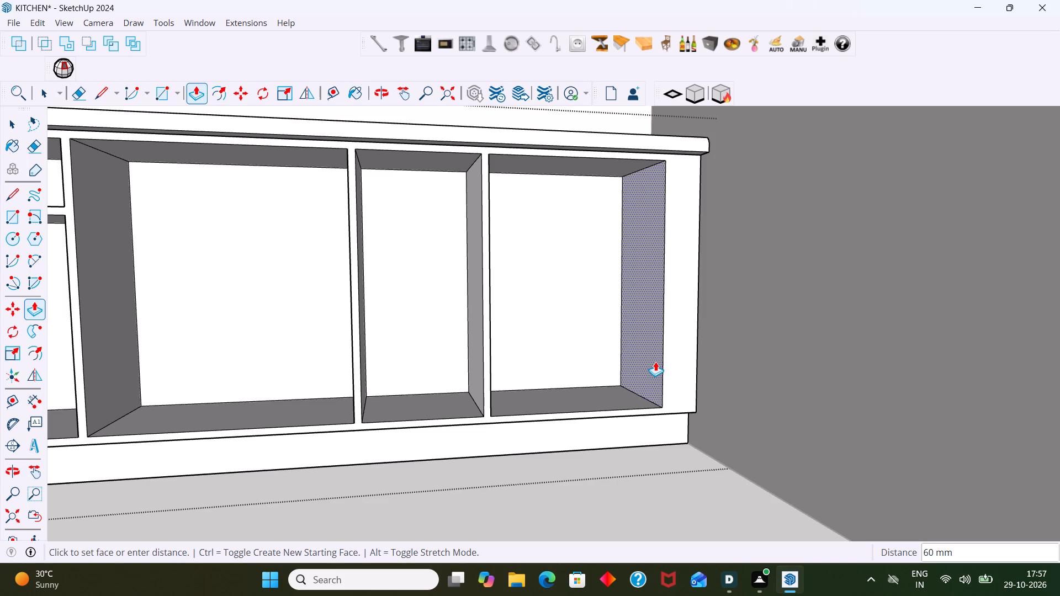
type("10")
key("Return")
key("space")
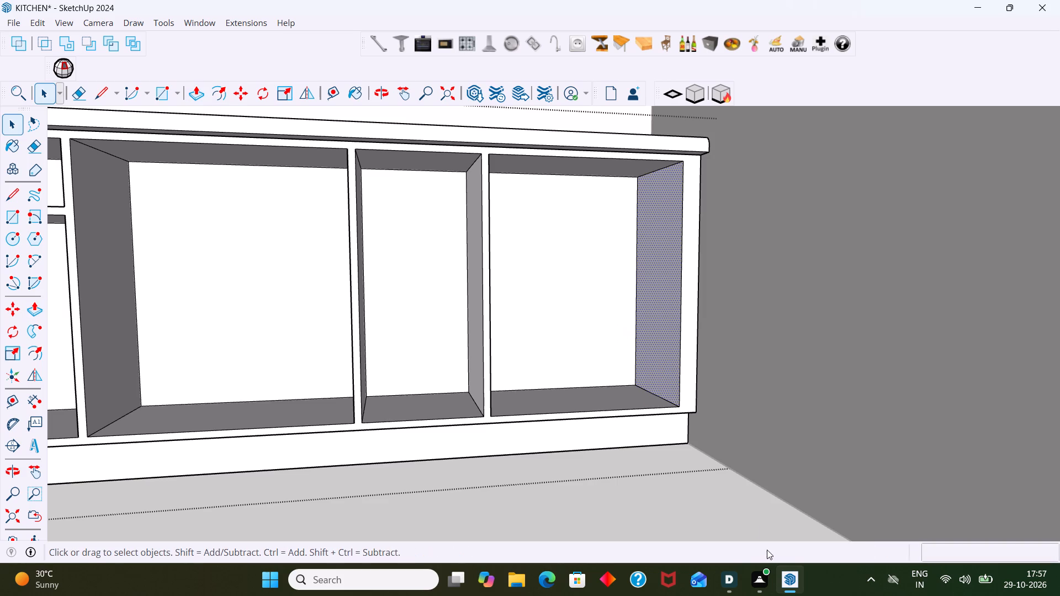
Measure the front thickness of the cabinet's end panel on the window side.
scroll(648, 393, "down", 14)
middle_click_drag(298, 379, 287, 407)
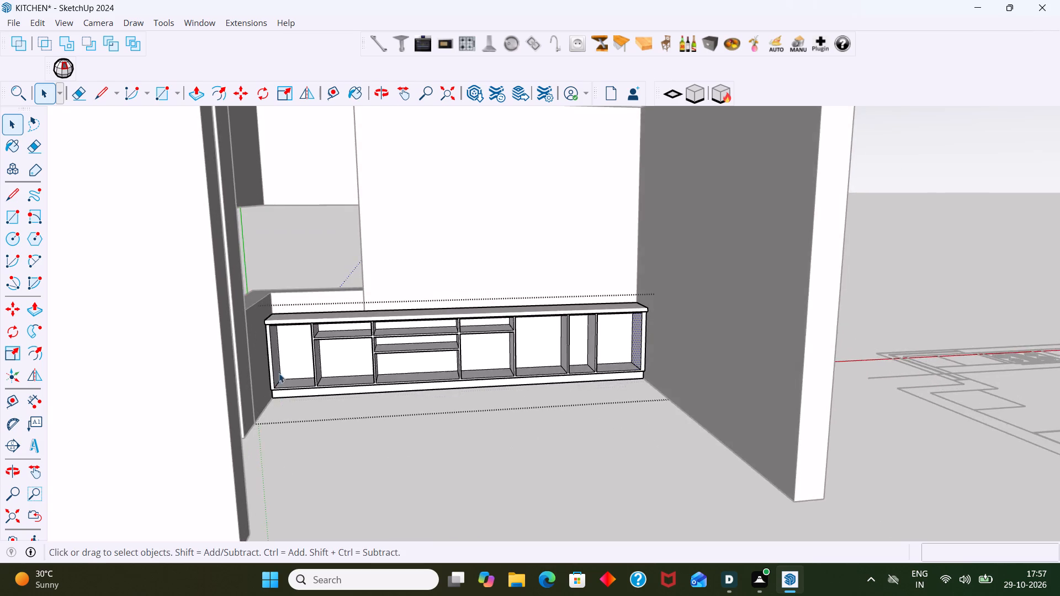
scroll(276, 363, "up", 19)
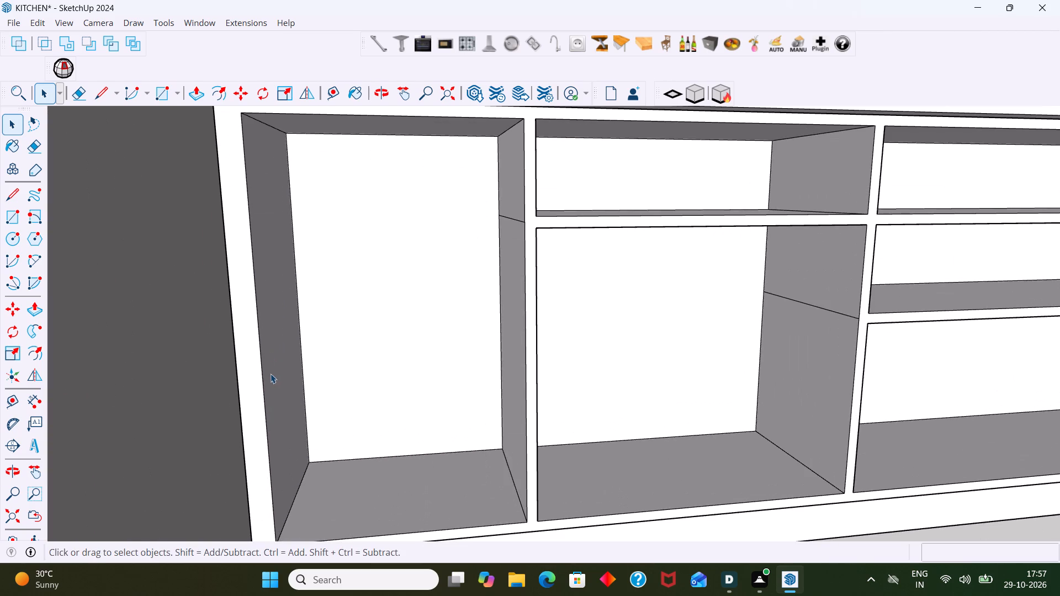
scroll(269, 377, "down", 3)
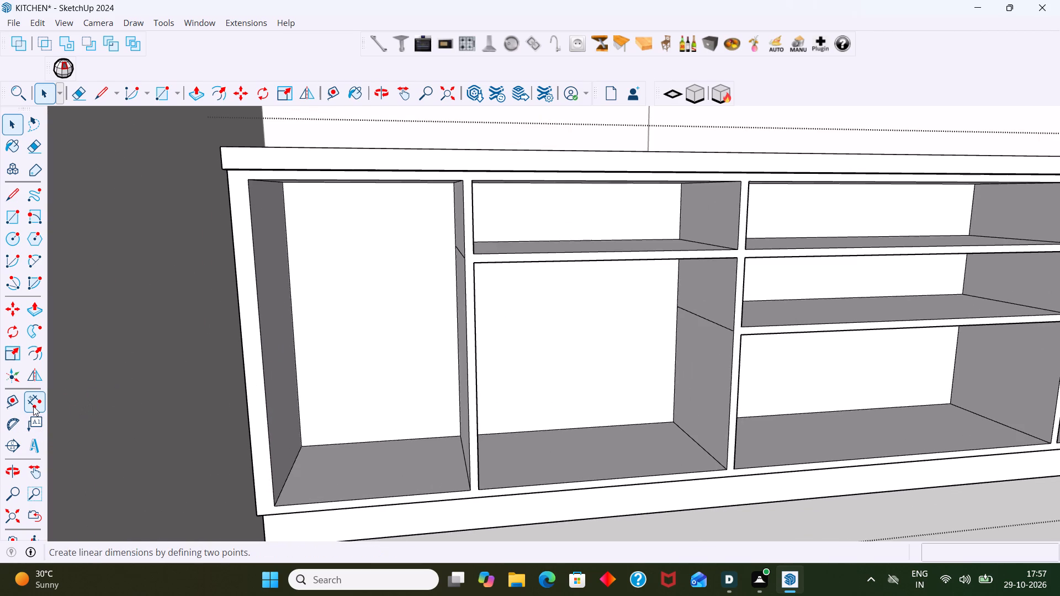
left_click(33, 406)
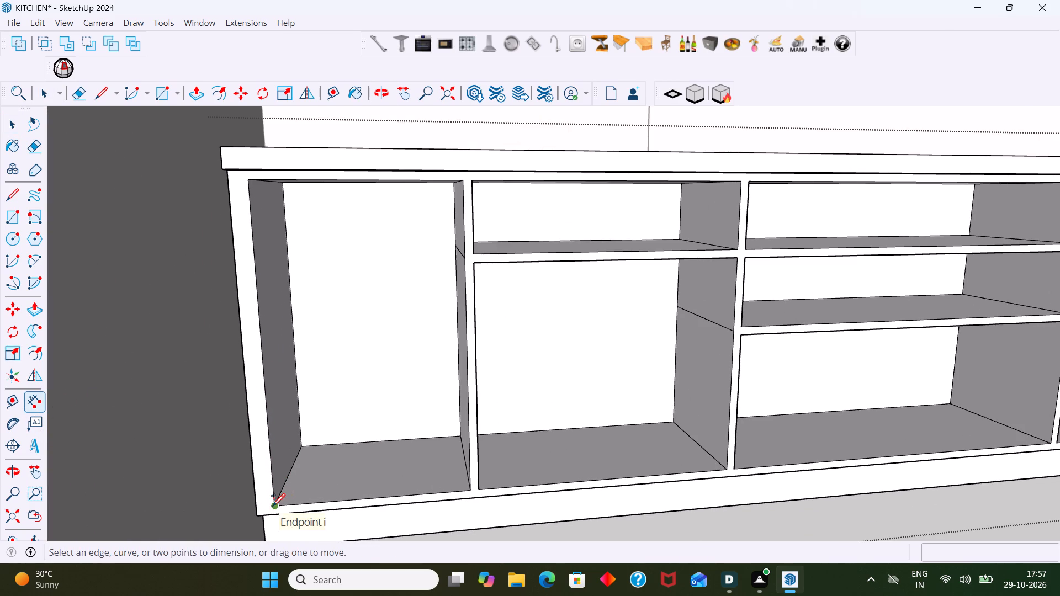
left_click(272, 505)
scroll(255, 505, "up", 8)
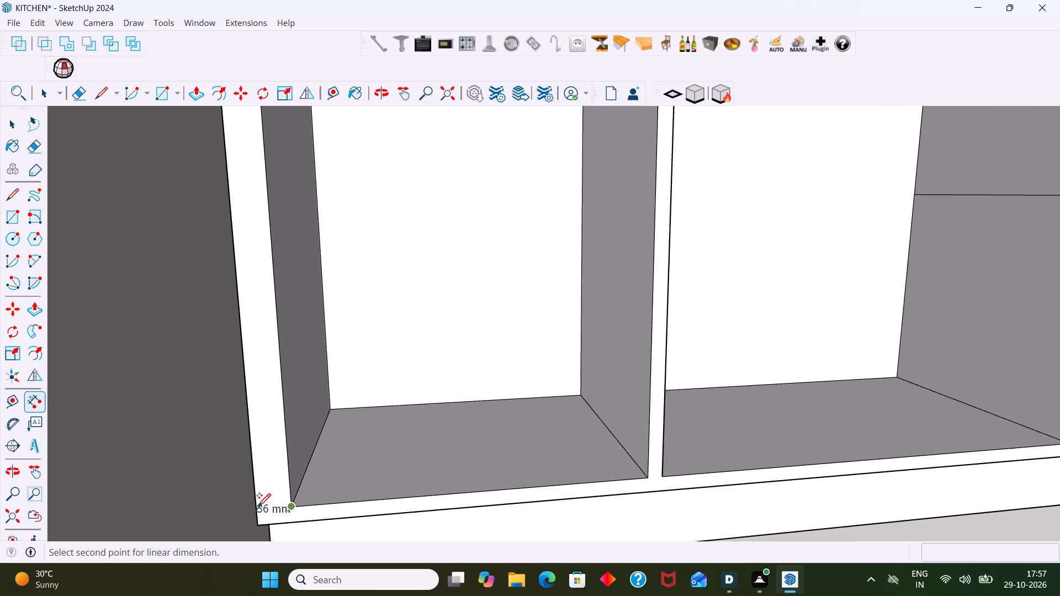
scroll(258, 505, "up", 5)
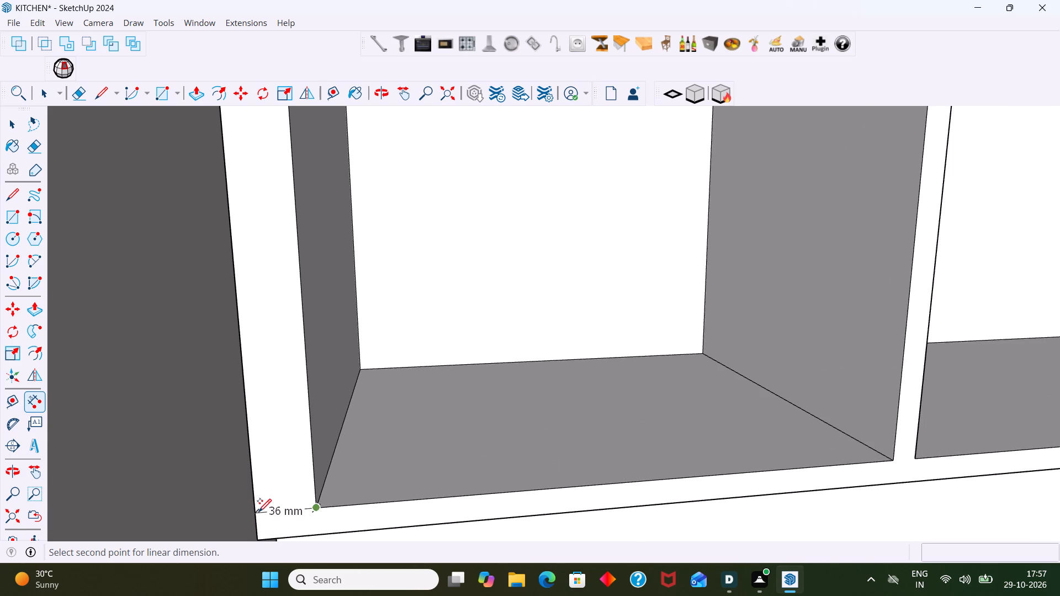
key("space")
Push/pull the inner face of the window-side end panel 14 mm into its compartment and close the cabinet group.
scroll(307, 491, "down", 6)
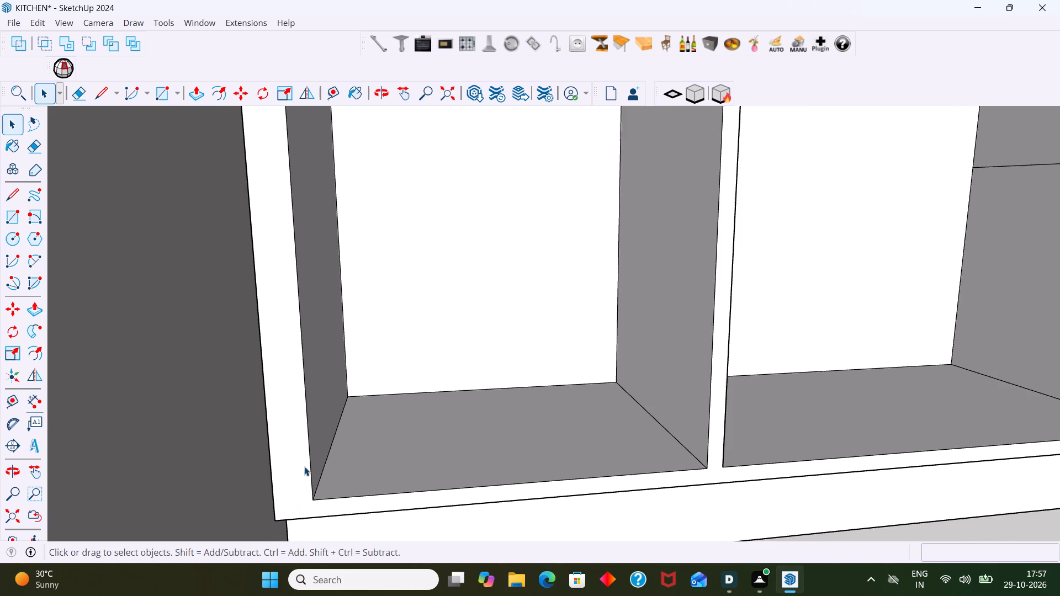
left_click(322, 424)
middle_click_drag(284, 431, 243, 440)
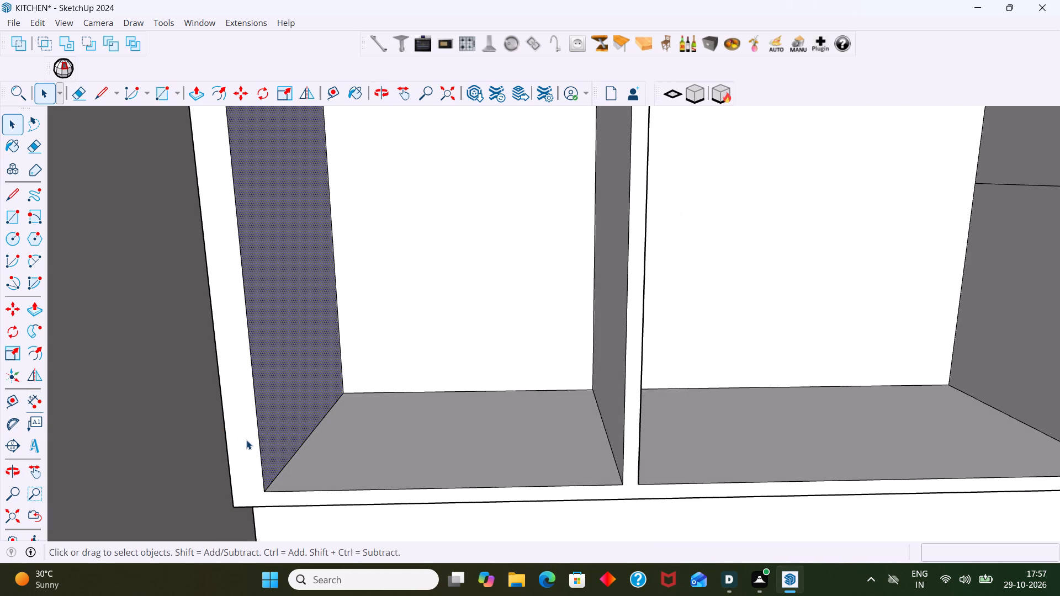
key("p")
left_click(274, 428)
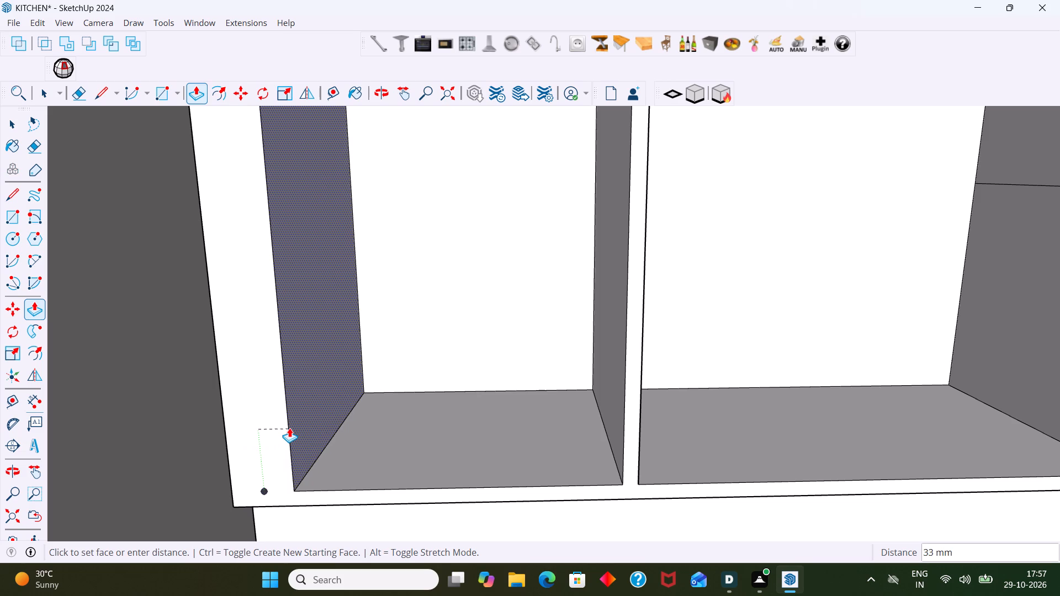
type("14")
key("Return")
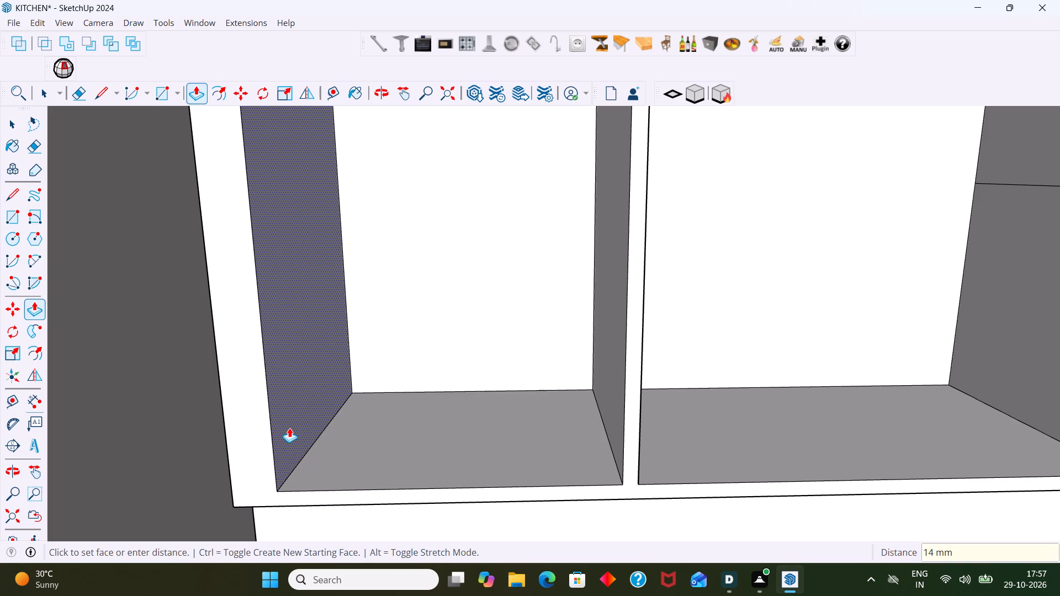
key("space")
scroll(282, 429, "down", 16)
scroll(404, 393, "down", 7)
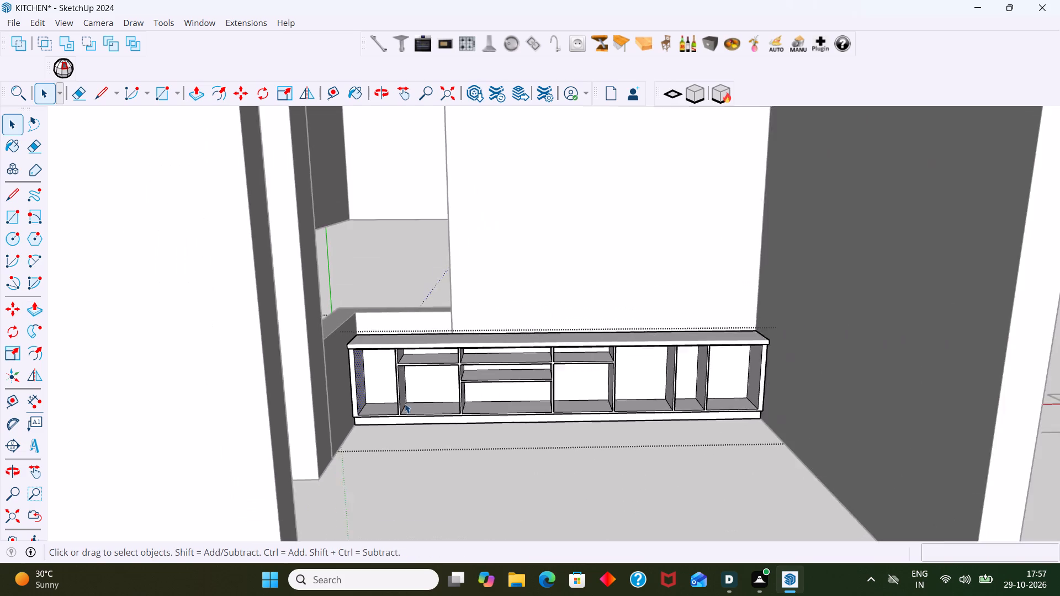
scroll(405, 403, "down", 4)
left_click(728, 272)
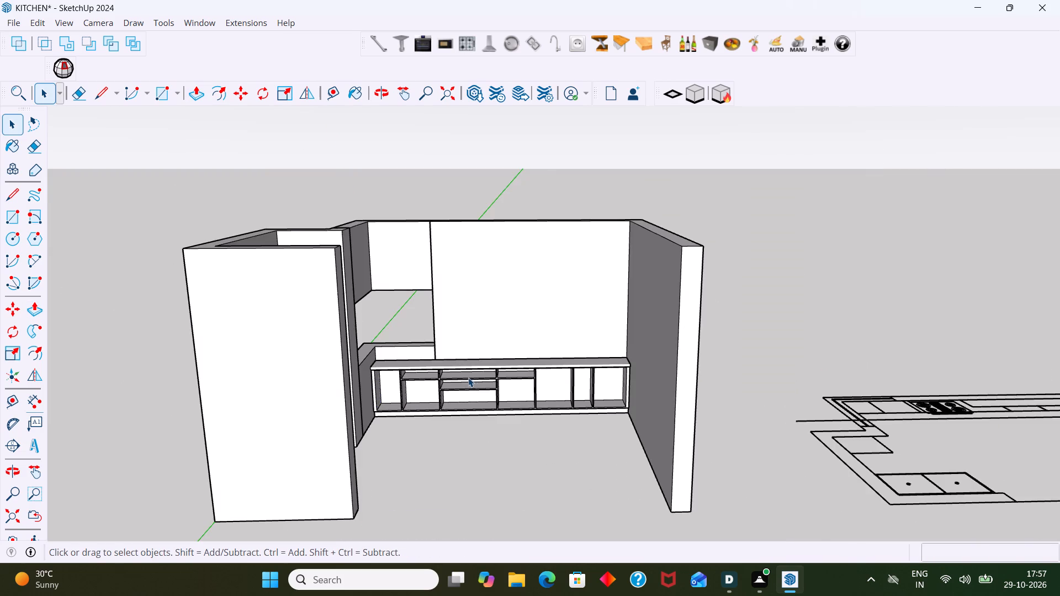
Draw a 664 x 391 mm rectangle across the window-side end compartment, from its upper outer corner to the opposite lower corner.
scroll(468, 377, "up", 8)
middle_click_drag(365, 402, 243, 401, "shift")
scroll(290, 401, "up", 4)
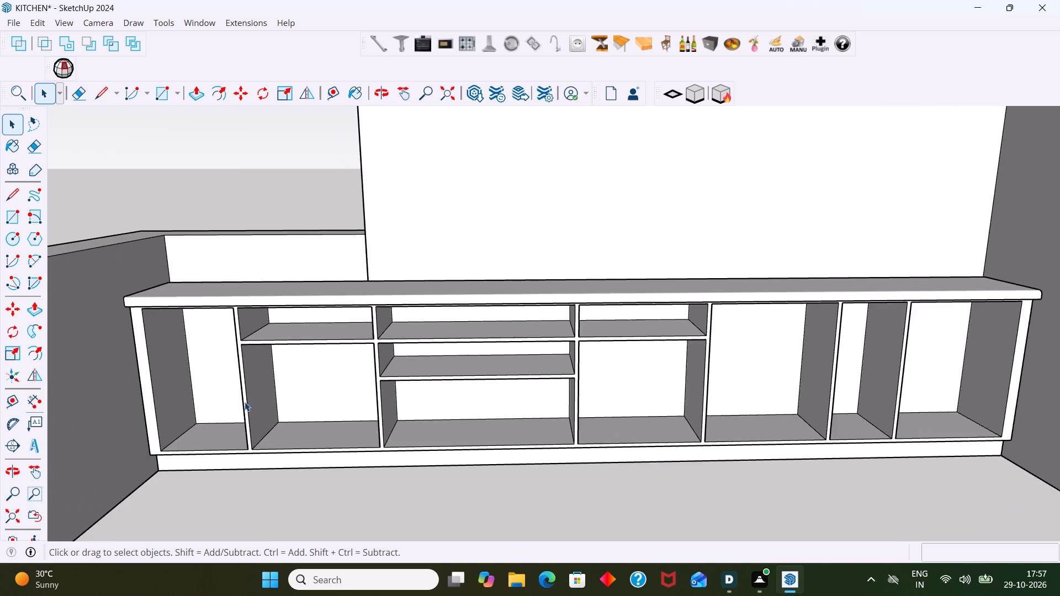
middle_click_drag(247, 402, 295, 405)
scroll(306, 401, "down", 8)
middle_click_drag(294, 375, 282, 368)
scroll(206, 381, "up", 6)
key("r")
scroll(234, 375, "up", 5)
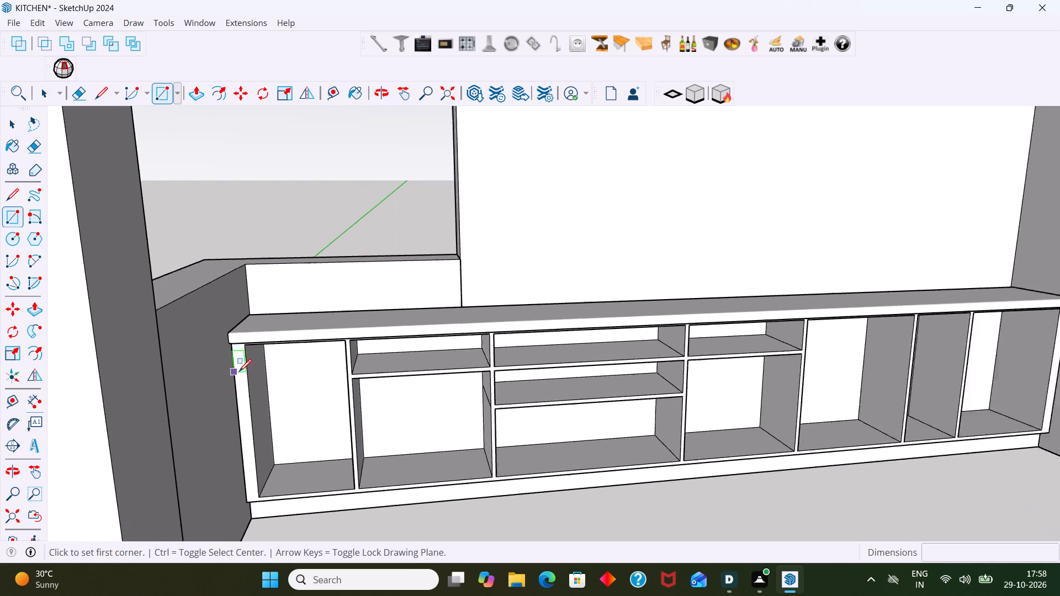
middle_click_drag(271, 377, 267, 318)
scroll(258, 318, "up", 7)
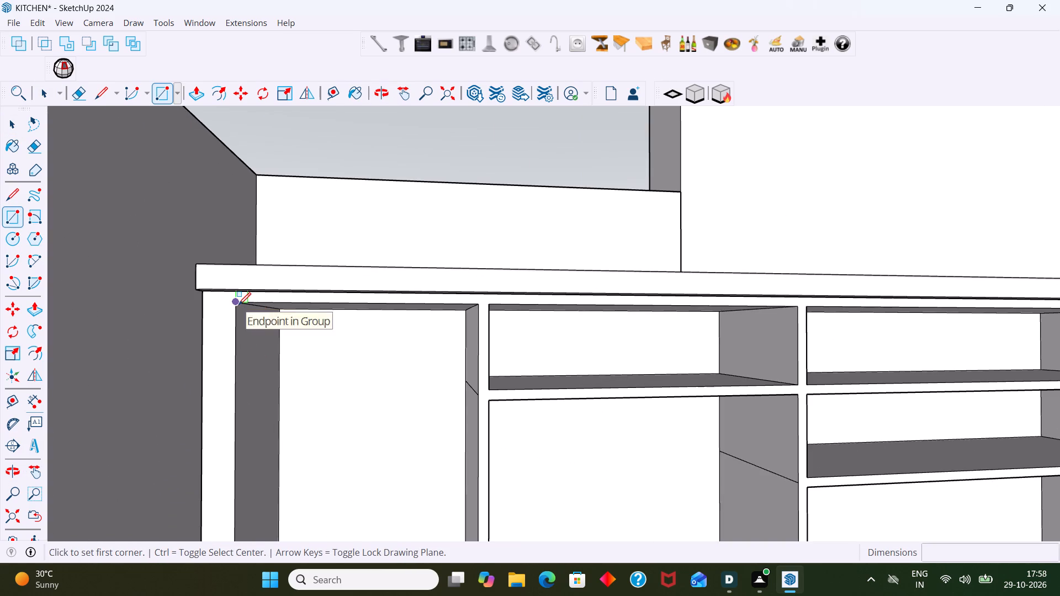
left_click(239, 305)
scroll(290, 386, "down", 7)
middle_click_drag(321, 398, 272, 273)
scroll(283, 382, "up", 2)
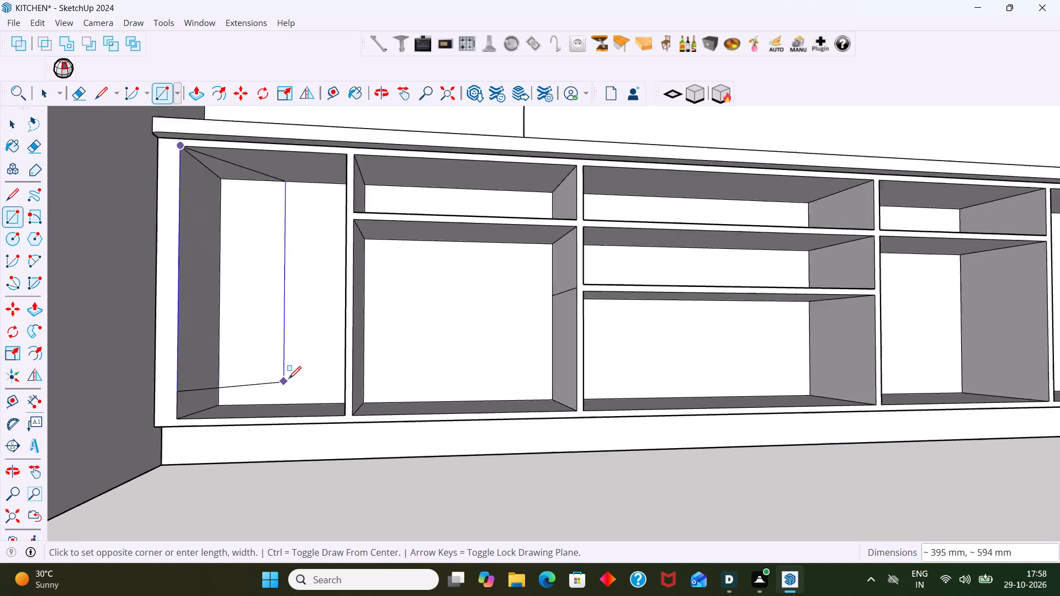
scroll(289, 379, "up", 5)
left_click(371, 438)
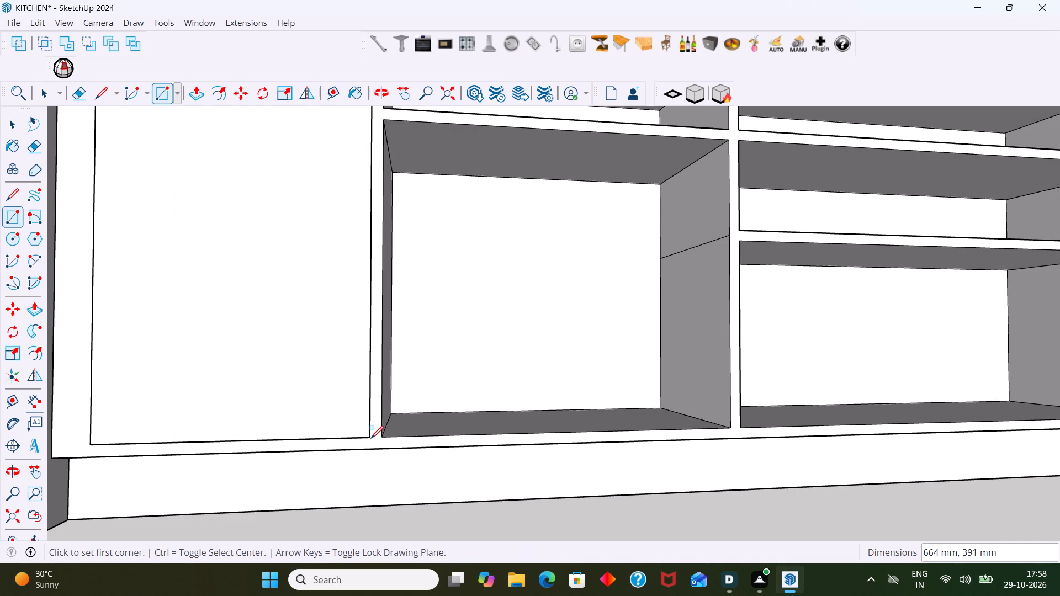
Group the new rectangle and extrude its face 18 mm outward inside the group to form the door panel.
key("space")
double_click(303, 359)
right_click(301, 360)
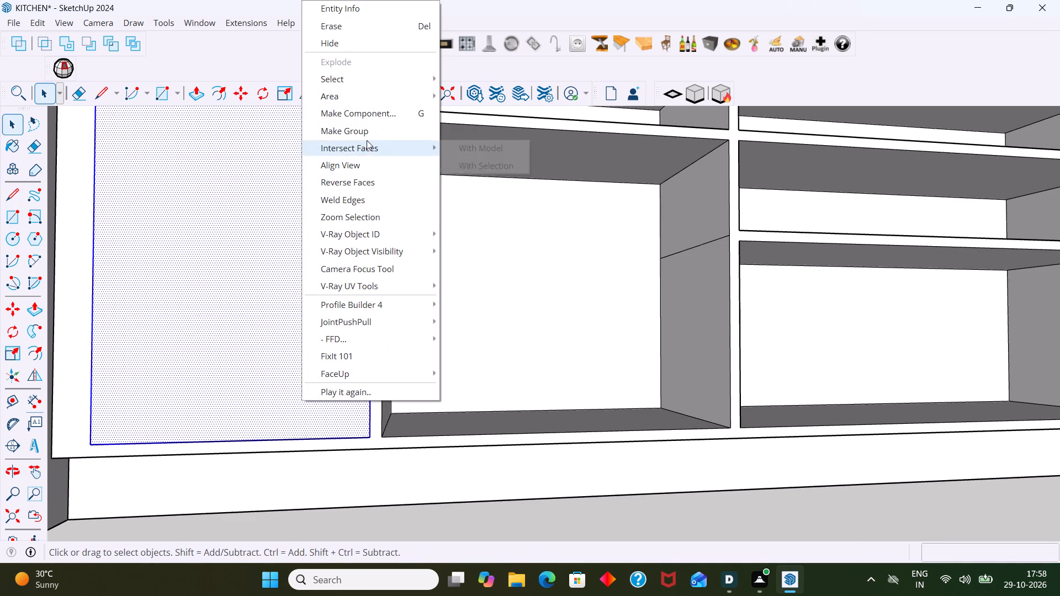
left_click(365, 135)
triple_click(313, 259)
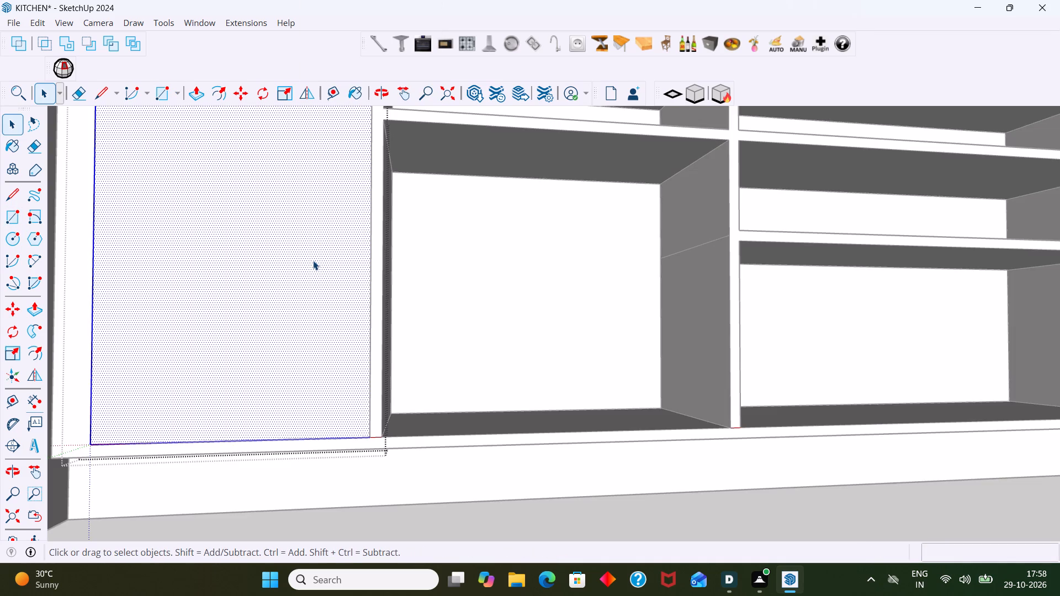
key("p")
left_click(313, 260)
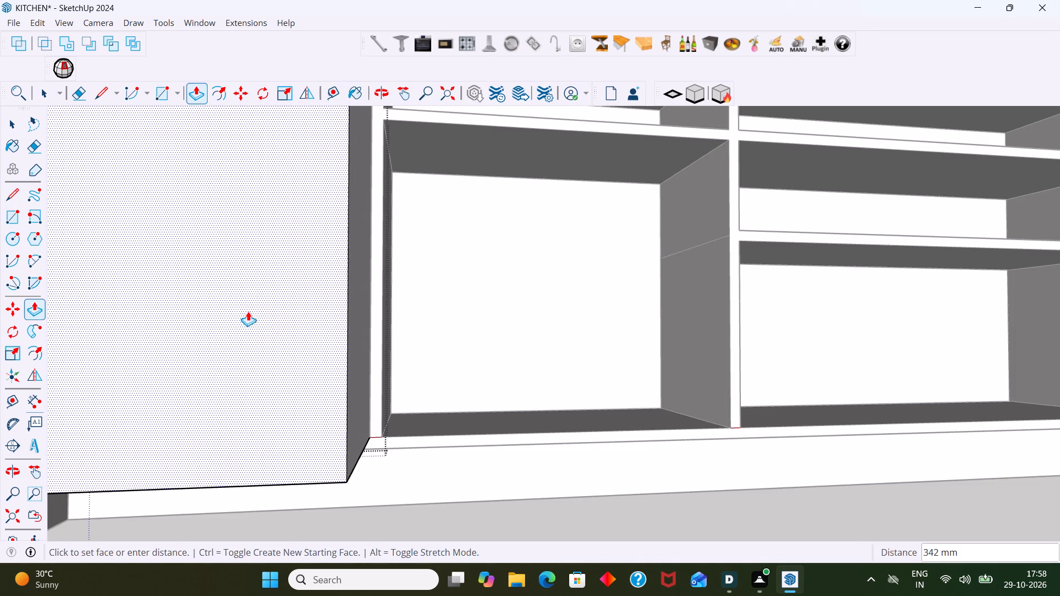
type("18")
key("Return")
key("space")
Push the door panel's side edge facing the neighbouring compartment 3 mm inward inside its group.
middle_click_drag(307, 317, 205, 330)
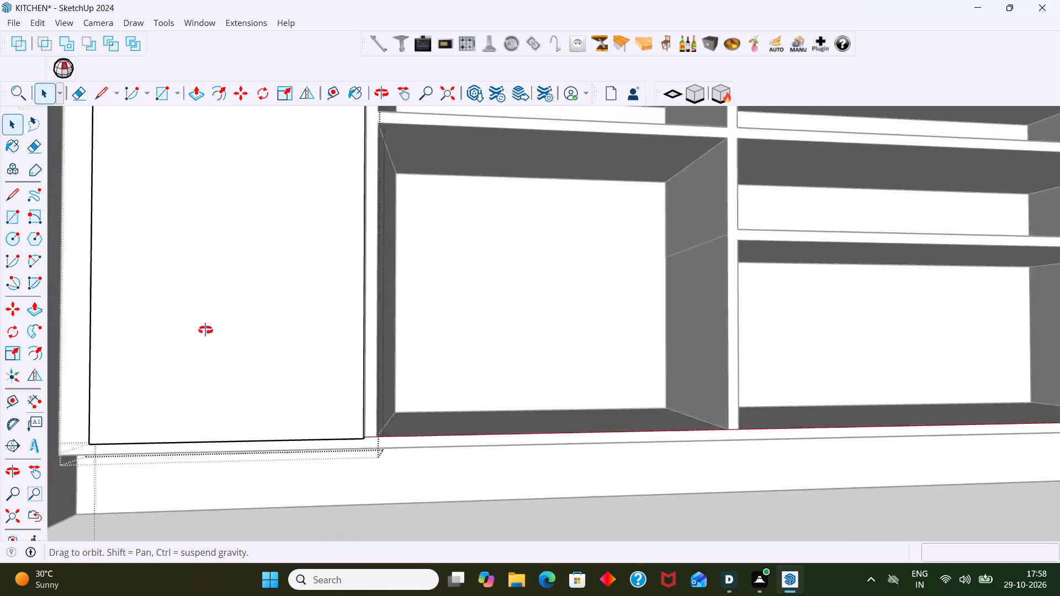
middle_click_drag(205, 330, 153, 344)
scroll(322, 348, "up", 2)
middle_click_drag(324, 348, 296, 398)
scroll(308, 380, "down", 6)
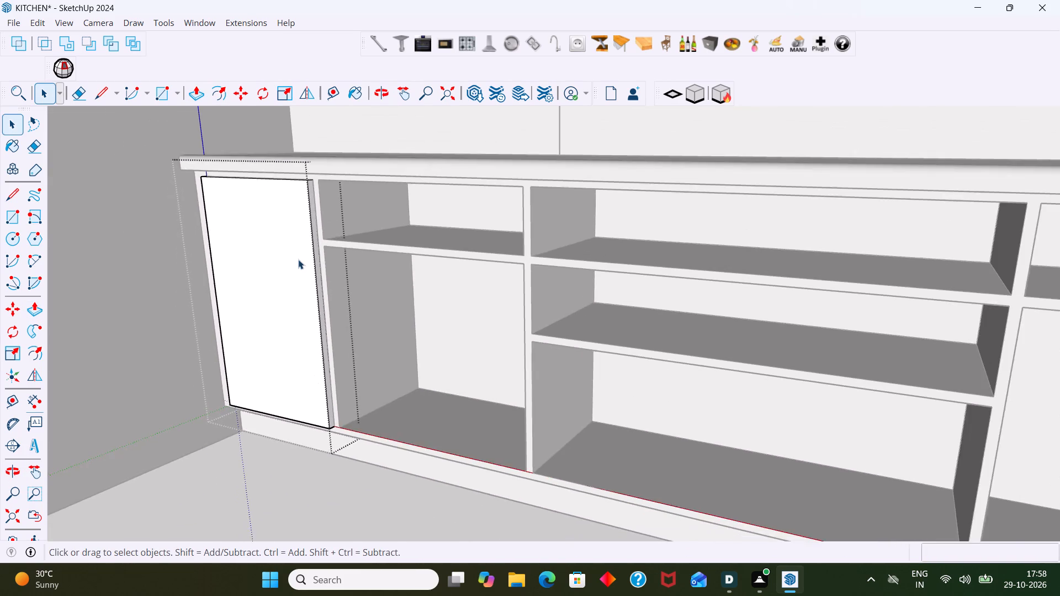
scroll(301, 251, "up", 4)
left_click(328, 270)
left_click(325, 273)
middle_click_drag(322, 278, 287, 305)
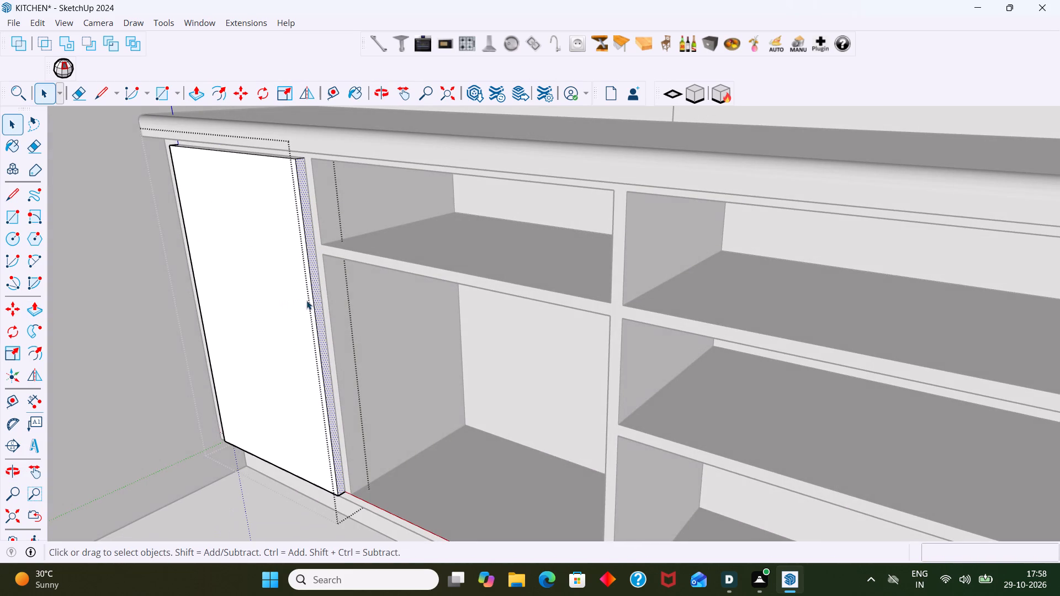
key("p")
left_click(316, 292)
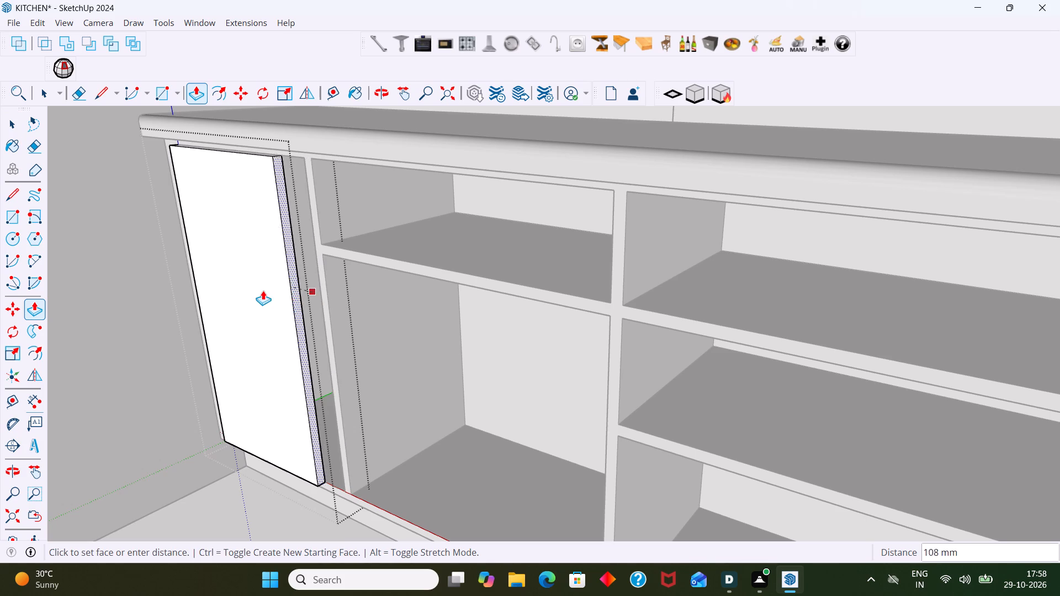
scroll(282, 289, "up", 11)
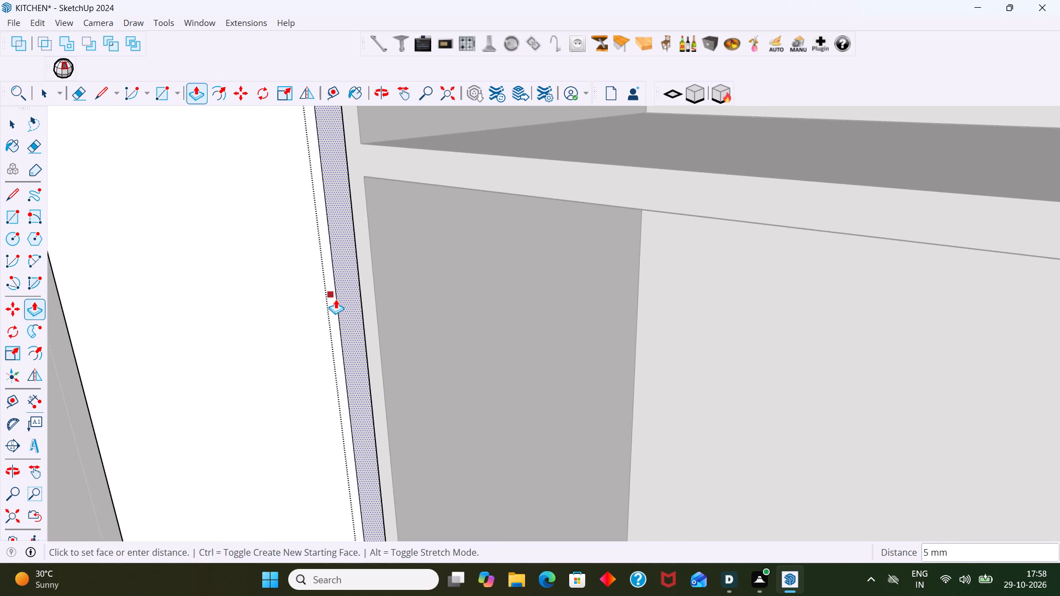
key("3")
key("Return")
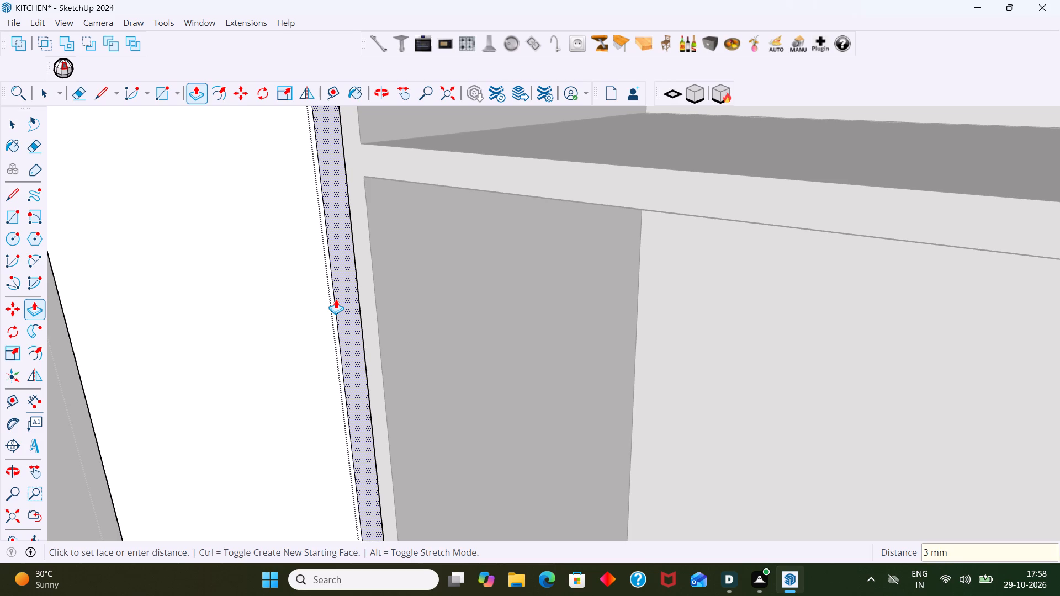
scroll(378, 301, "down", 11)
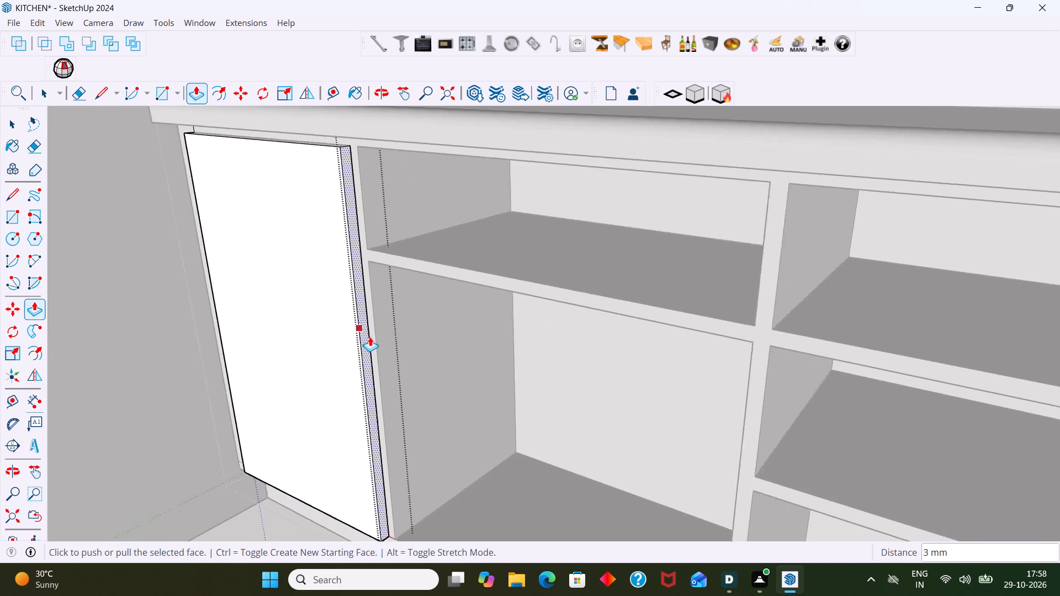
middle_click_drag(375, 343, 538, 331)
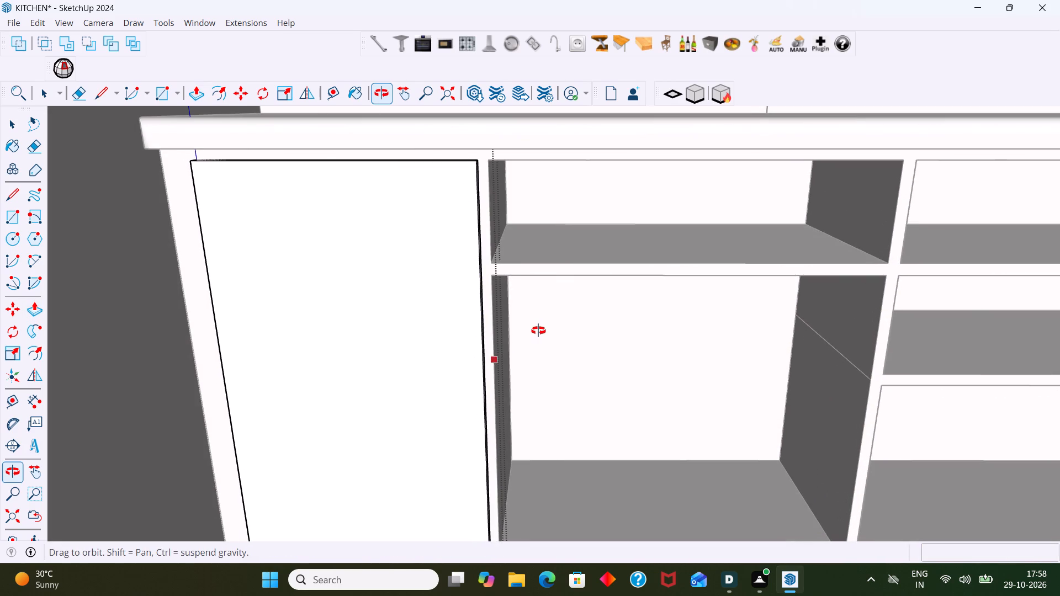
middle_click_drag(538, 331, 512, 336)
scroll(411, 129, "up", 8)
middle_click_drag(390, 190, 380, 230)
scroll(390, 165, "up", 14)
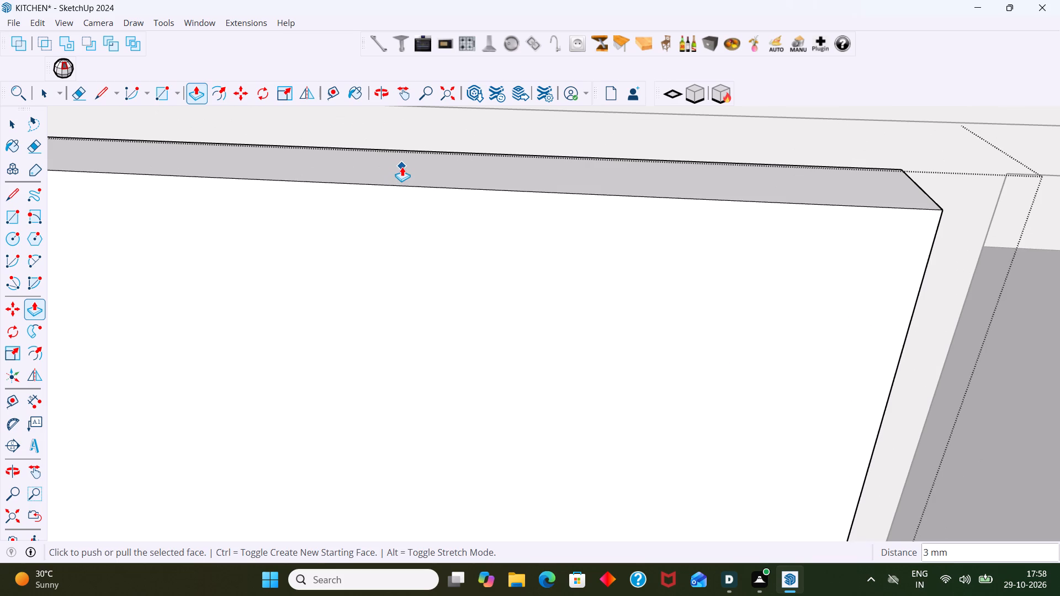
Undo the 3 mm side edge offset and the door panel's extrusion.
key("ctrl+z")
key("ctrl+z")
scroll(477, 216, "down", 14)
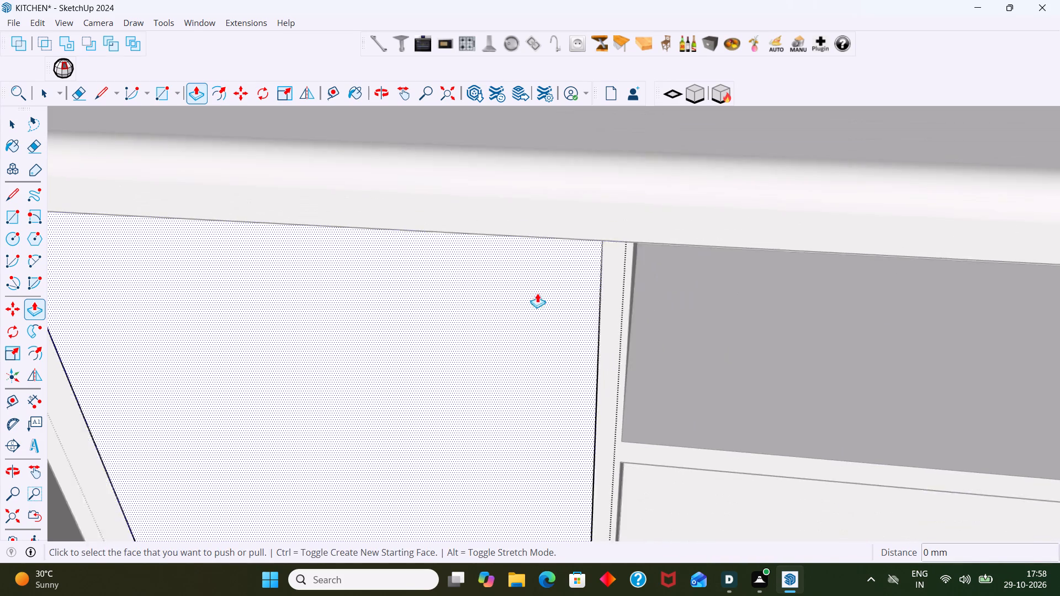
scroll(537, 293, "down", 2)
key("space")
Extrude the door rectangle's face 18 mm outward from the cabinet front.
scroll(549, 323, "down", 16)
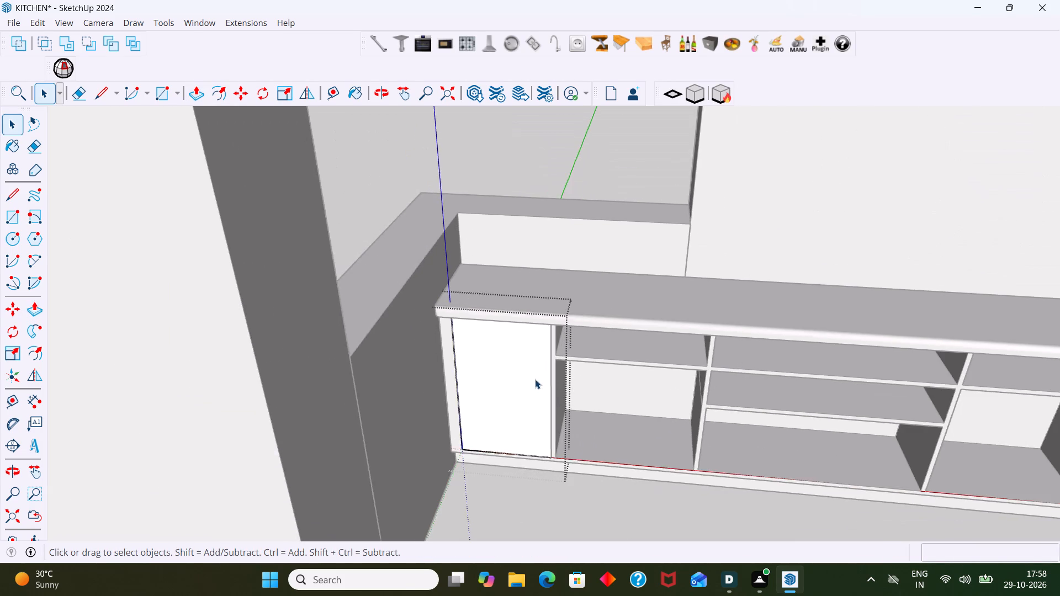
middle_click_drag(545, 369, 524, 282)
scroll(477, 367, "up", 4)
left_click(478, 370)
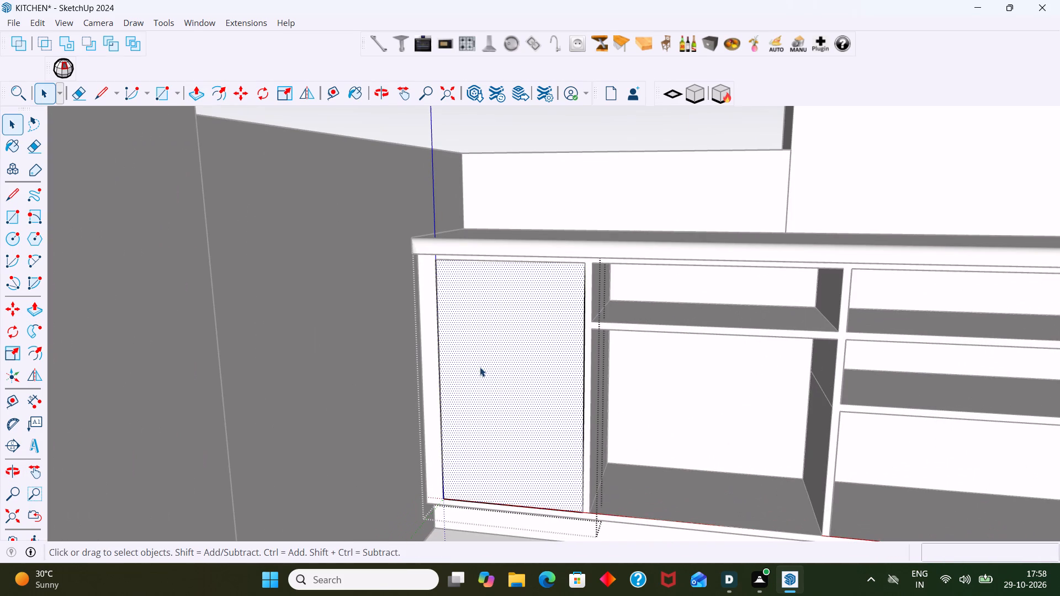
key("p")
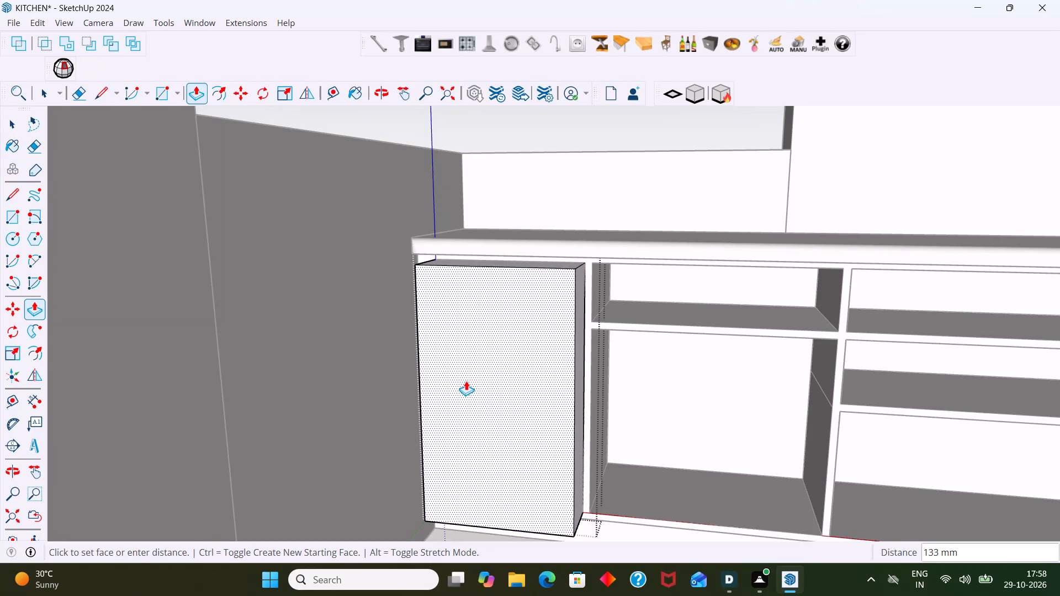
type("18")
key("Return")
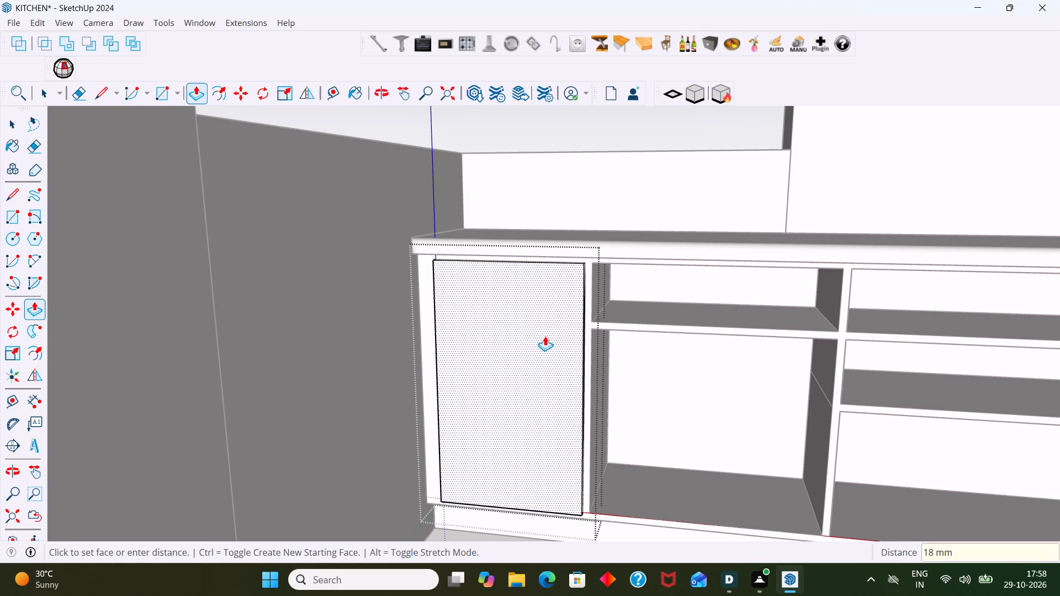
Push the door panel's side edge next to the neighbouring compartment inward by 3 mm.
middle_click_drag(481, 341, 384, 353)
scroll(539, 383, "up", 8)
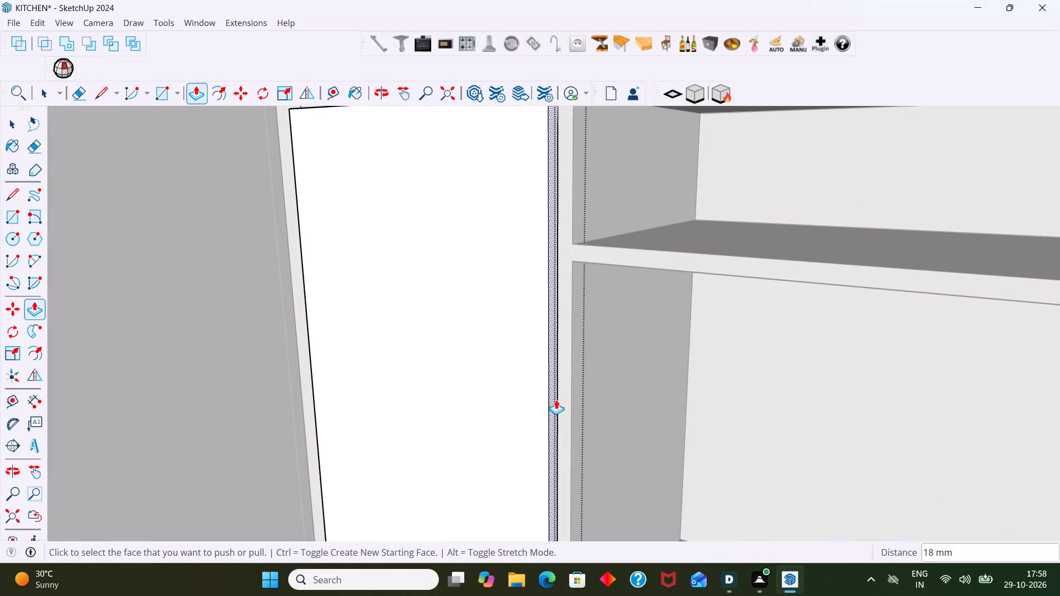
left_click(556, 400)
key("3")
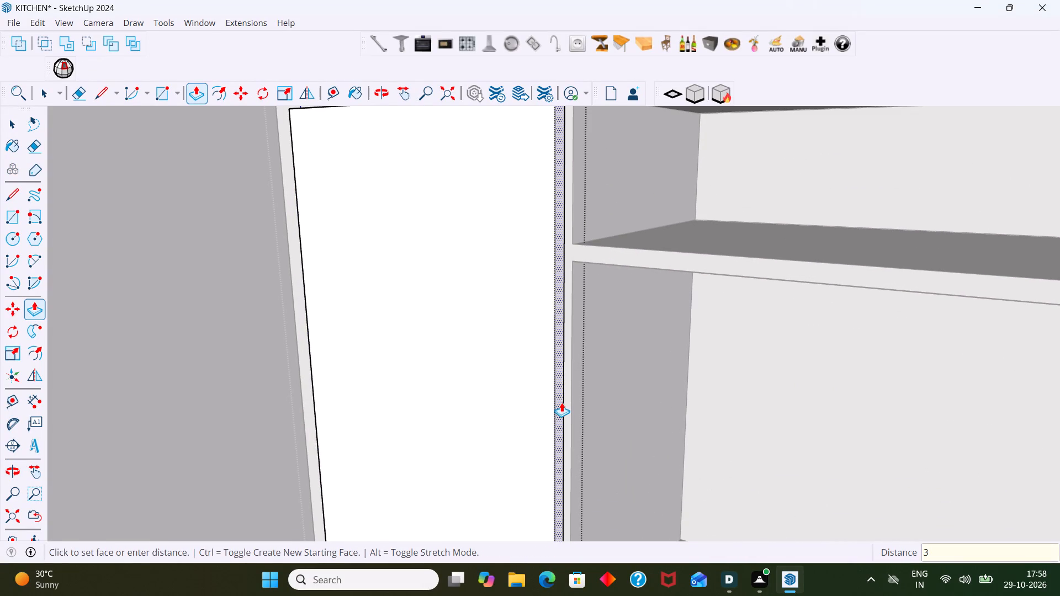
key("Return")
Repeat the 3 mm inward push on the door panel's top edge, below the countertop.
scroll(514, 417, "down", 6)
middle_click_drag(484, 222, 489, 252)
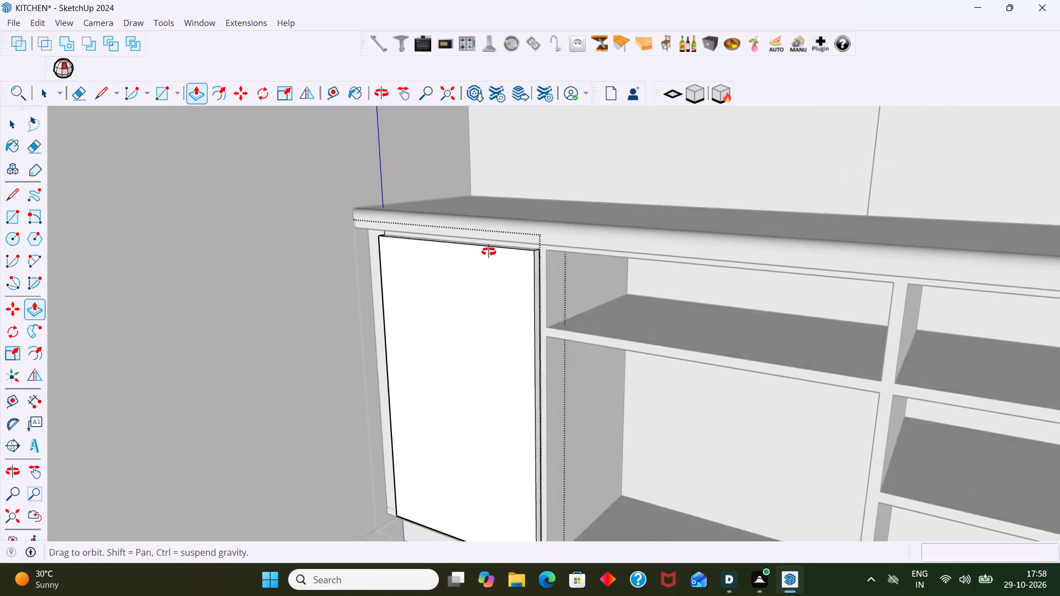
middle_click_drag(489, 252, 488, 257)
scroll(489, 257, "up", 16)
middle_click_drag(500, 213, 505, 199)
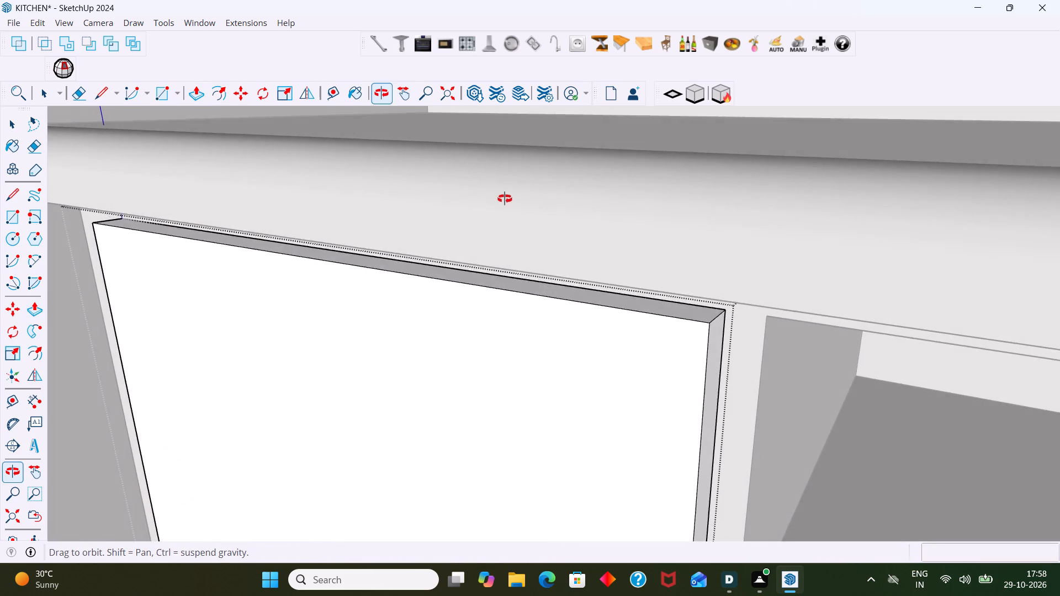
middle_click_drag(505, 199, 506, 198)
scroll(500, 298, "up", 4)
double_click(508, 273)
Repeat the 3 mm inward push on the door panel's outer side edge, beside the window-side end panel.
scroll(507, 272, "down", 2)
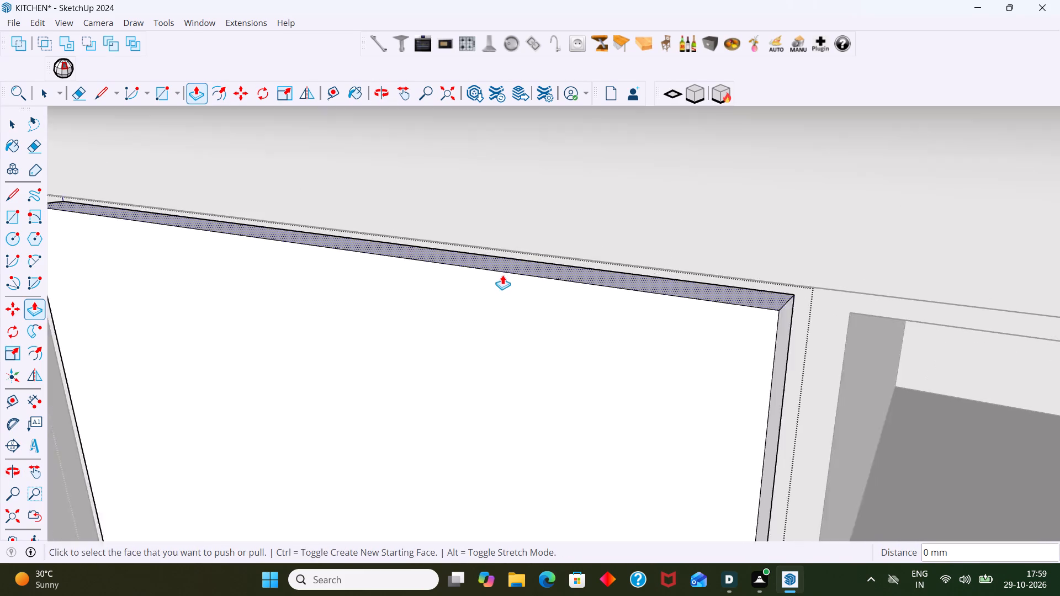
scroll(502, 275, "down", 8)
scroll(192, 383, "down", 2)
middle_click_drag(193, 383, 451, 336)
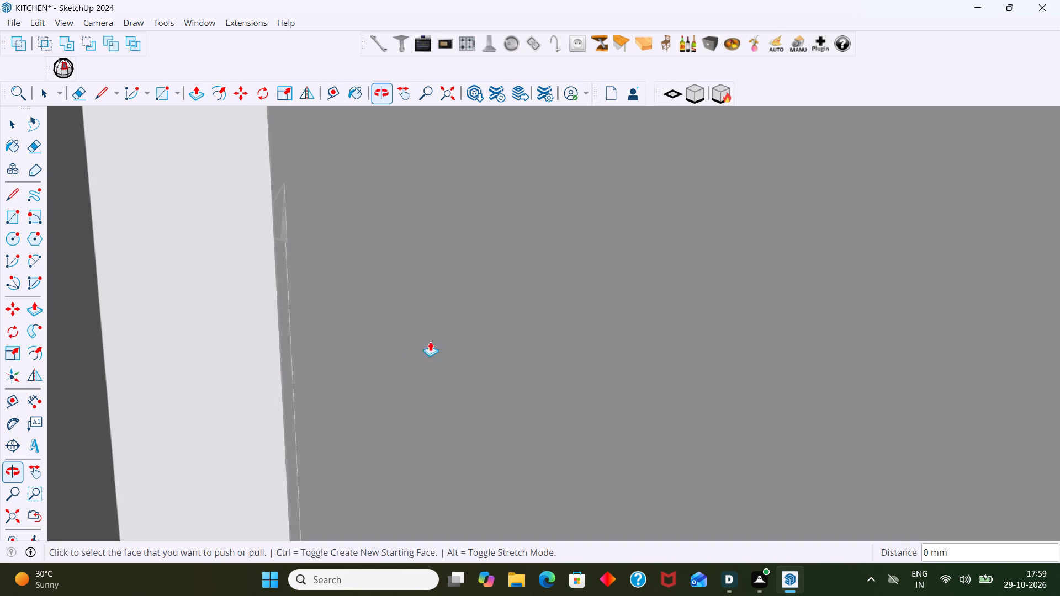
scroll(346, 351, "down", 16)
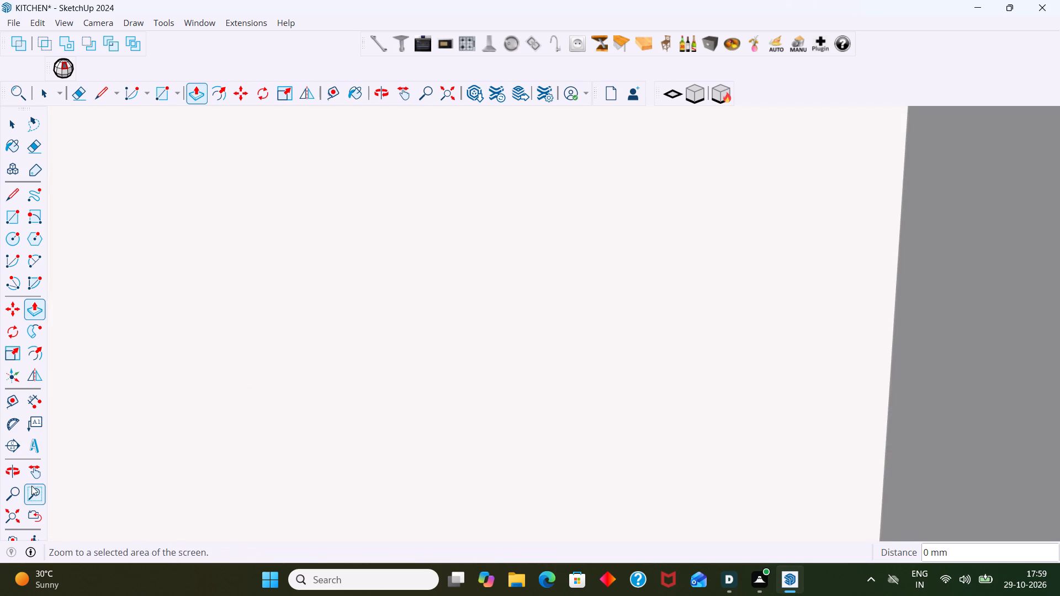
scroll(134, 465, "down", 20)
scroll(134, 465, "down", 6)
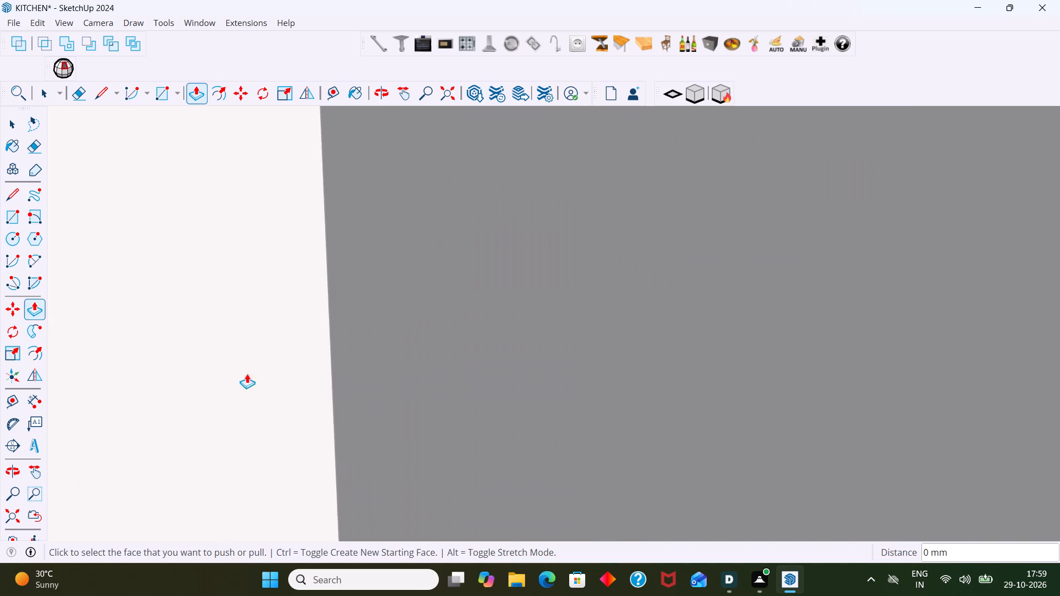
scroll(247, 374, "down", 16)
scroll(433, 336, "down", 7)
middle_click_drag(496, 385, 464, 385)
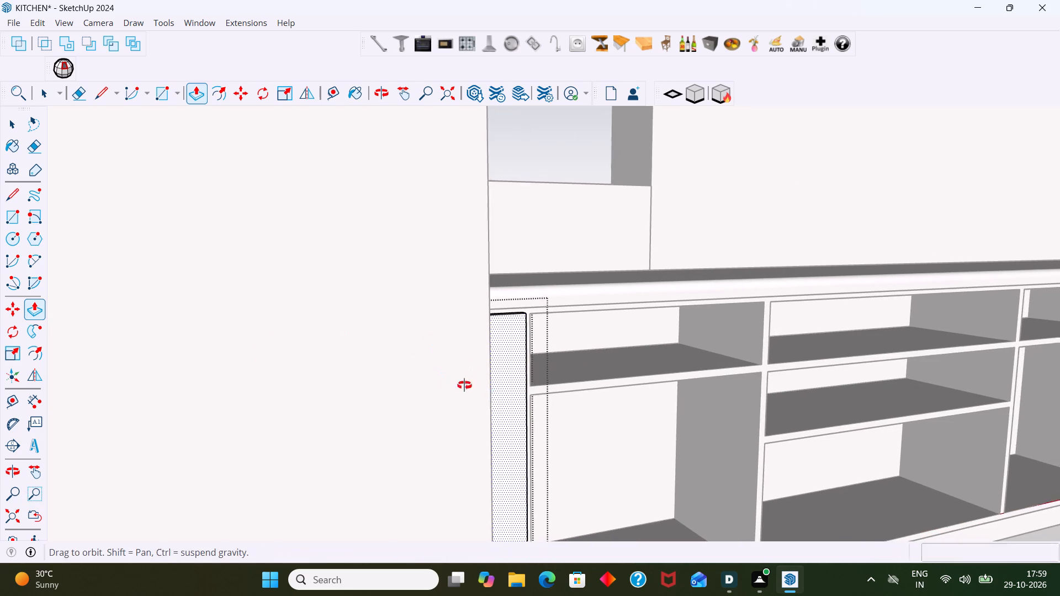
middle_click_drag(464, 385, 383, 393)
scroll(293, 381, "up", 8)
middle_click_drag(299, 374, 427, 377)
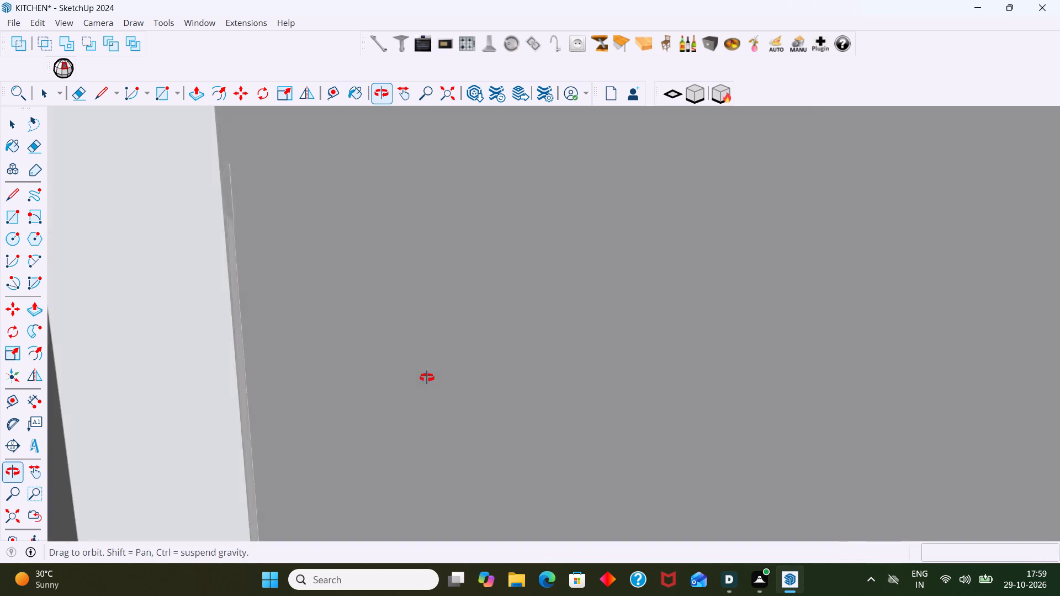
middle_click_drag(427, 377, 391, 382)
scroll(299, 379, "up", 8)
middle_click_drag(303, 369, 320, 370)
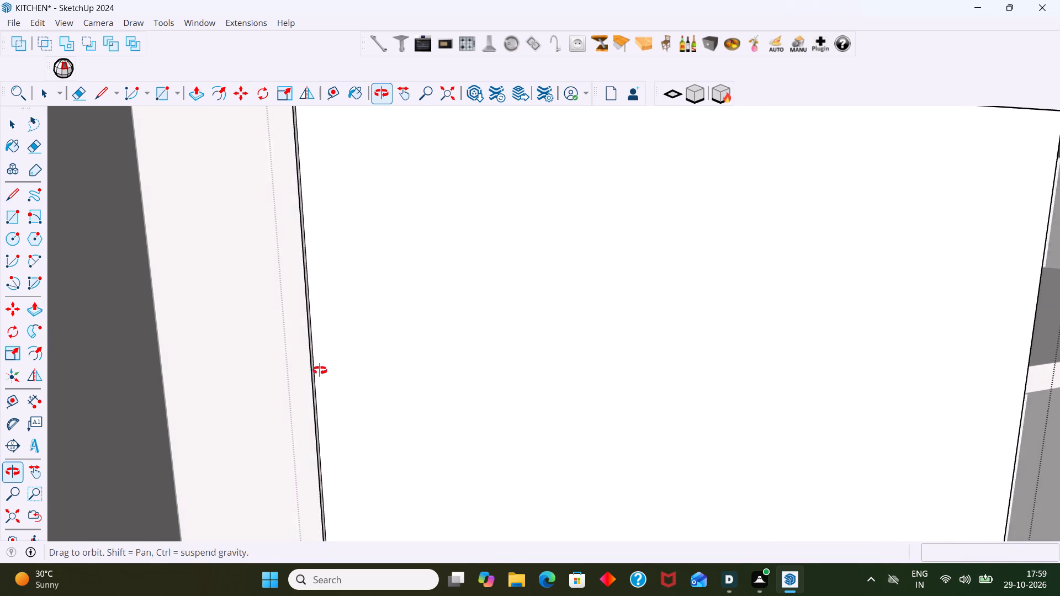
middle_click_drag(320, 370, 336, 371)
scroll(309, 376, "up", 7)
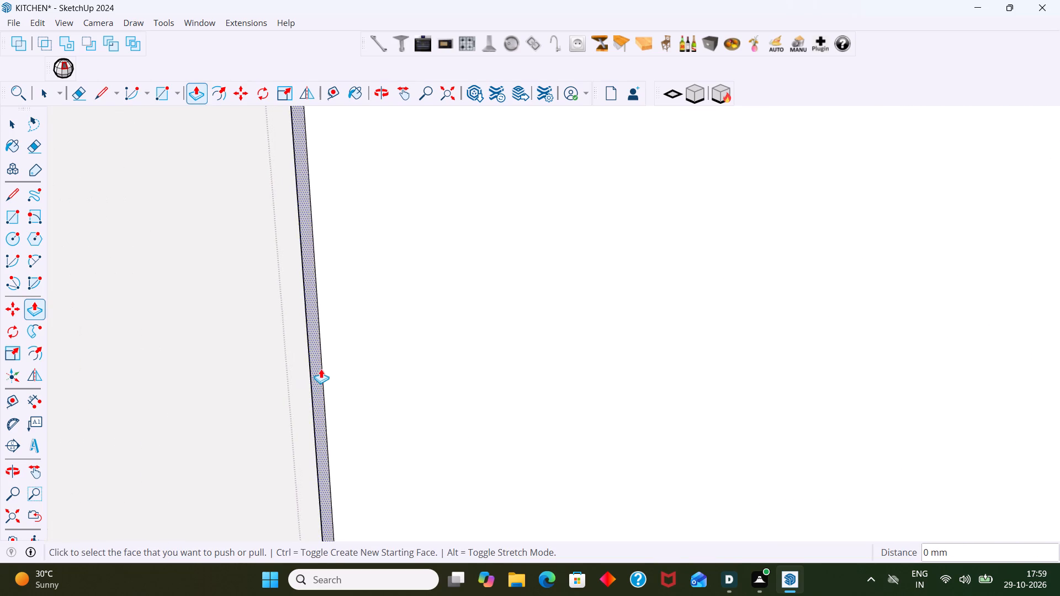
double_click(321, 369)
Repeat the 3 mm inward push on the door panel's bottom edge and close the door group.
scroll(318, 369, "down", 16)
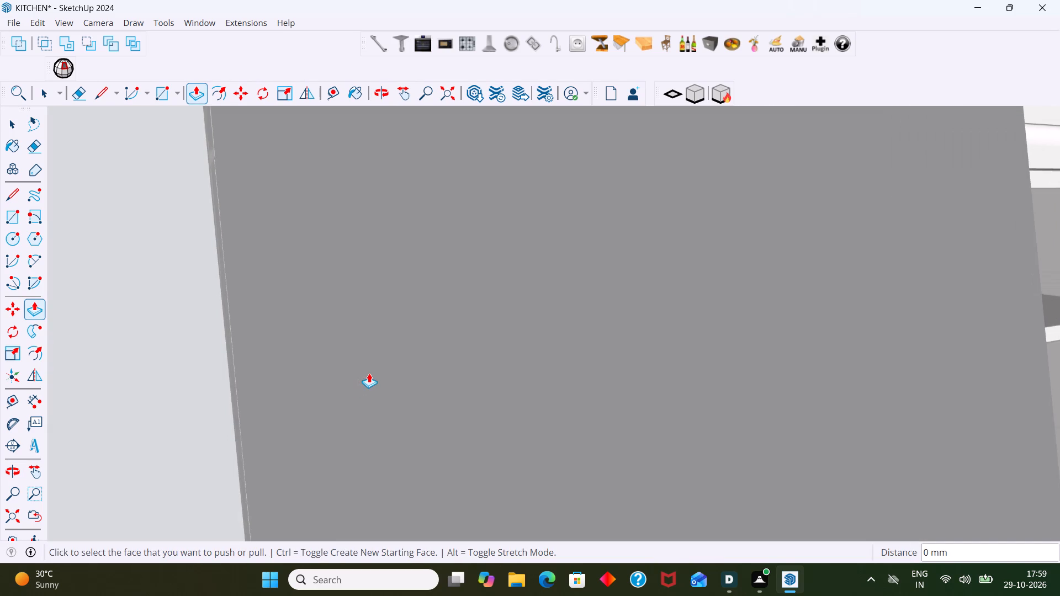
scroll(369, 373, "down", 1)
left_click(9, 523)
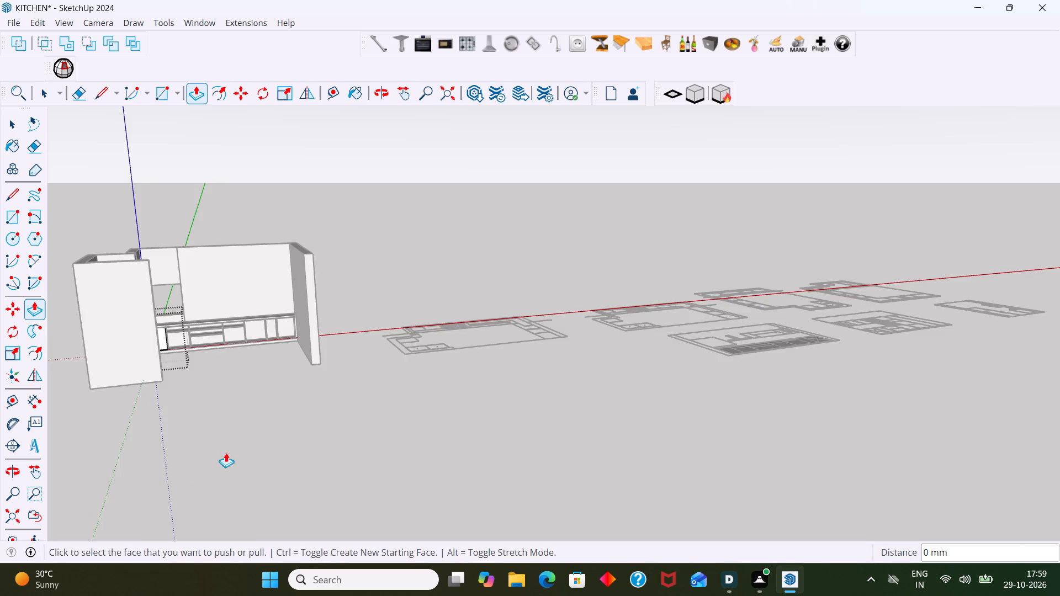
scroll(242, 420, "down", 5)
middle_click_drag(142, 332, 61, 363)
scroll(239, 337, "up", 17)
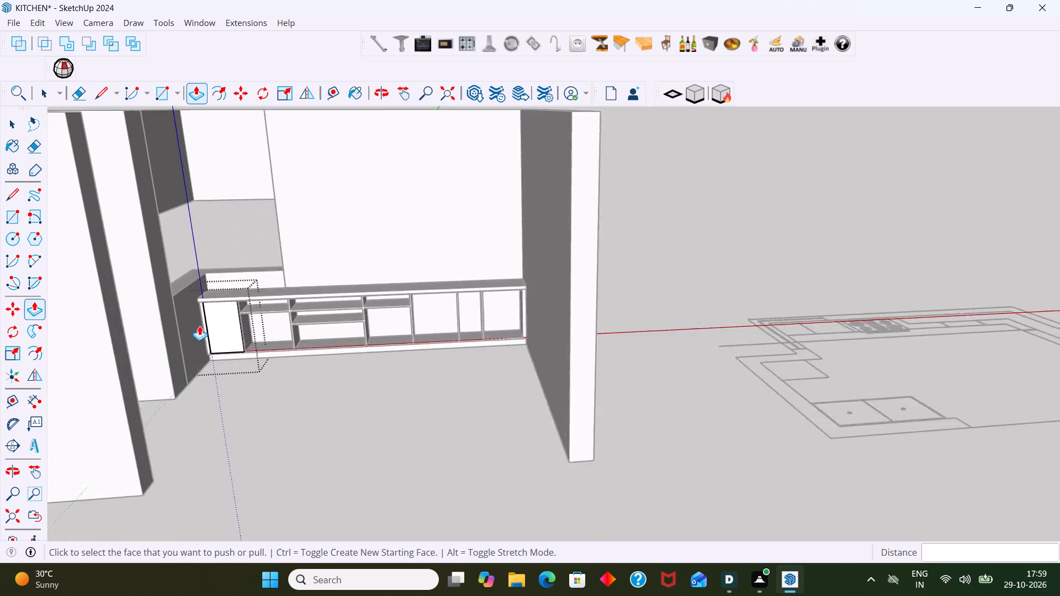
scroll(199, 326, "up", 11)
middle_click_drag(221, 366, 199, 264)
scroll(251, 344, "up", 9)
middle_click_drag(240, 364, 240, 343)
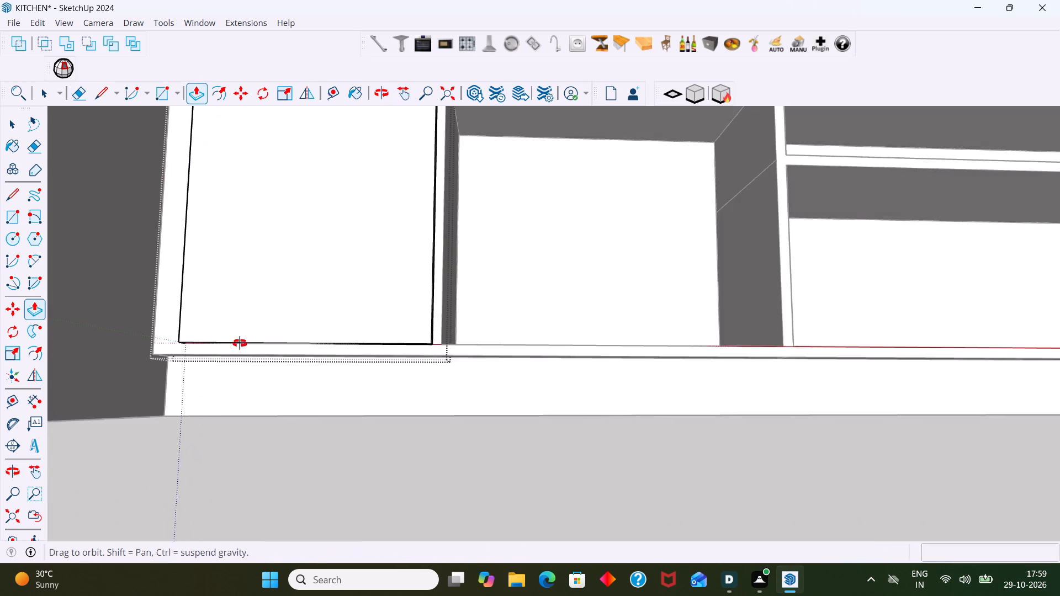
middle_click_drag(240, 343, 252, 284)
scroll(274, 307, "up", 7)
middle_click_drag(276, 296, 279, 250)
scroll(280, 258, "up", 3)
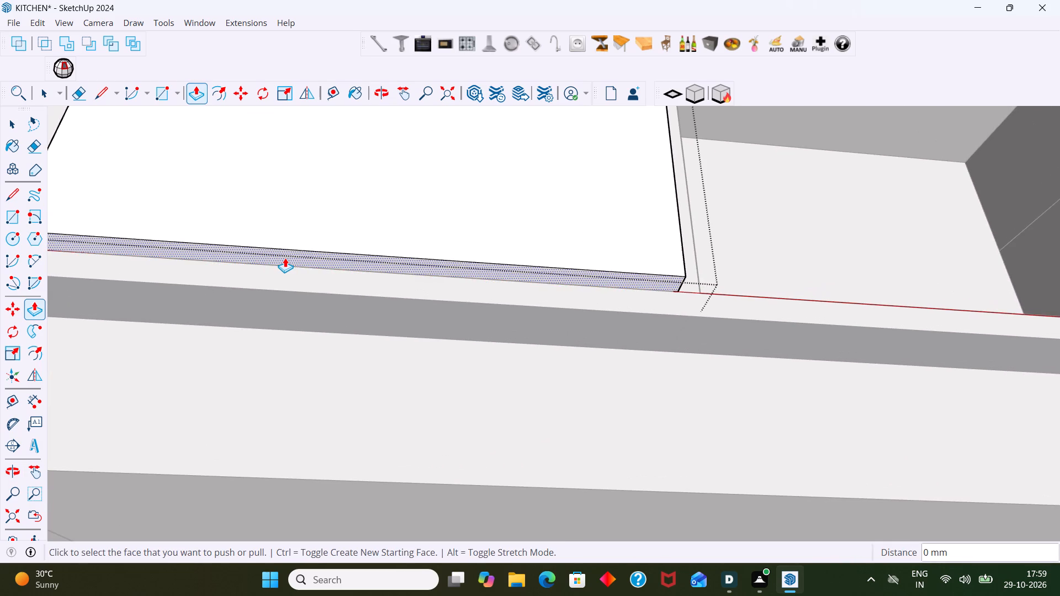
double_click(285, 258)
scroll(292, 272, "down", 20)
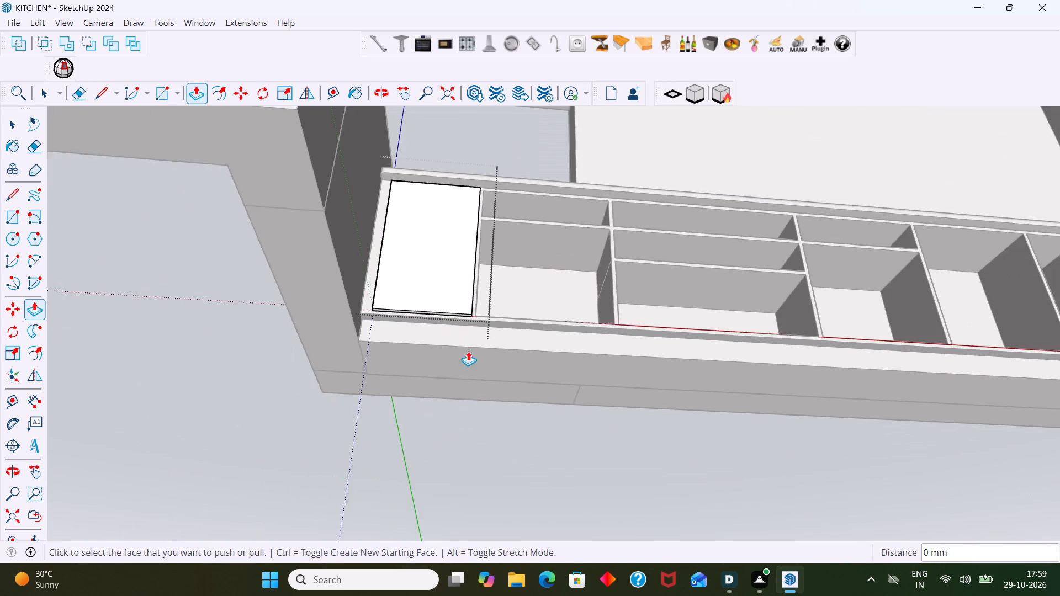
scroll(468, 351, "down", 17)
middle_click_drag(517, 367, 517, 475)
middle_click_drag(501, 394, 507, 481)
middle_click_drag(519, 386, 428, 498)
key("space")
left_click(555, 395)
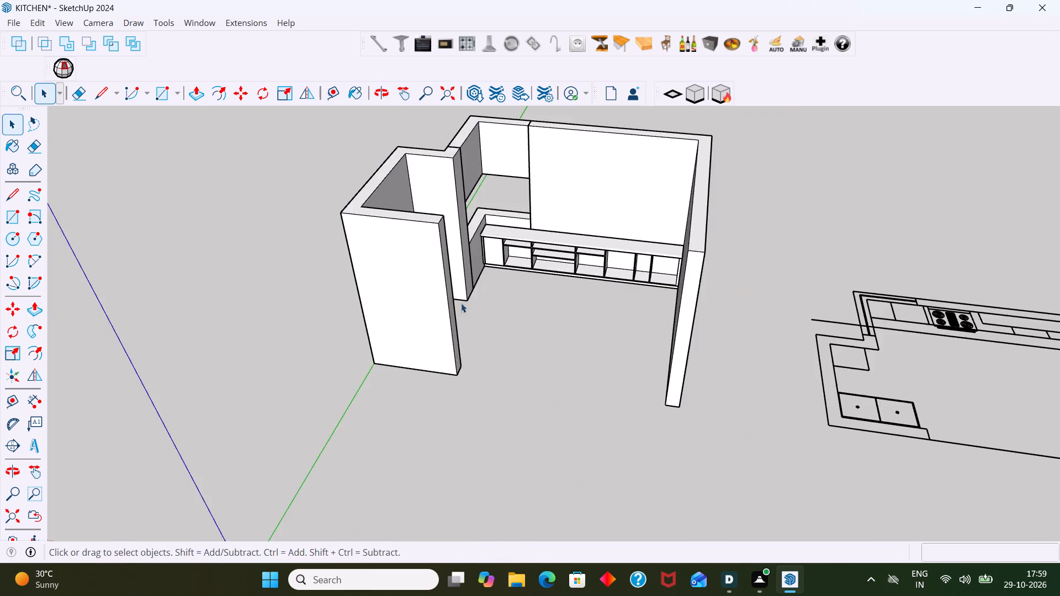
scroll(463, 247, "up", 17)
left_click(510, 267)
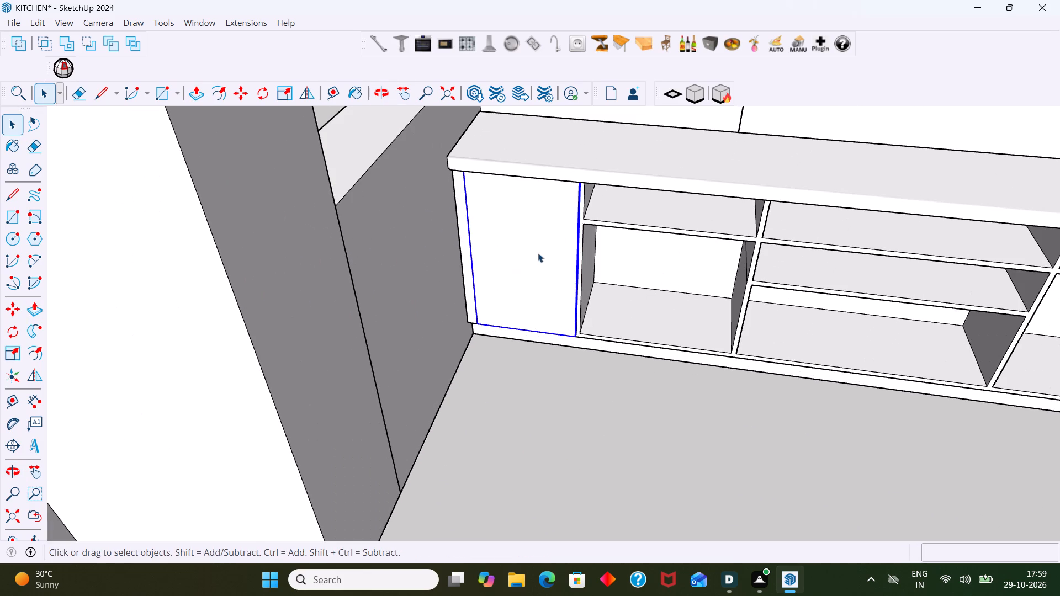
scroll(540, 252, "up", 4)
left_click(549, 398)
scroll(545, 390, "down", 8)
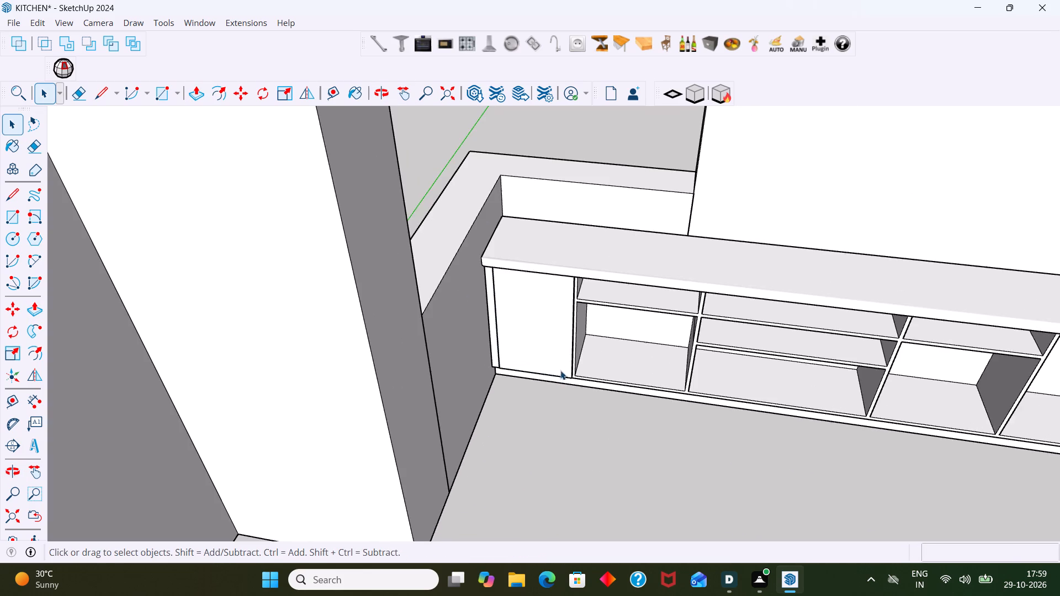
Draw a 582 × 148 mm rectangle over the upper drawer opening beside the finished door panel.
left_click(546, 331)
left_click(512, 424)
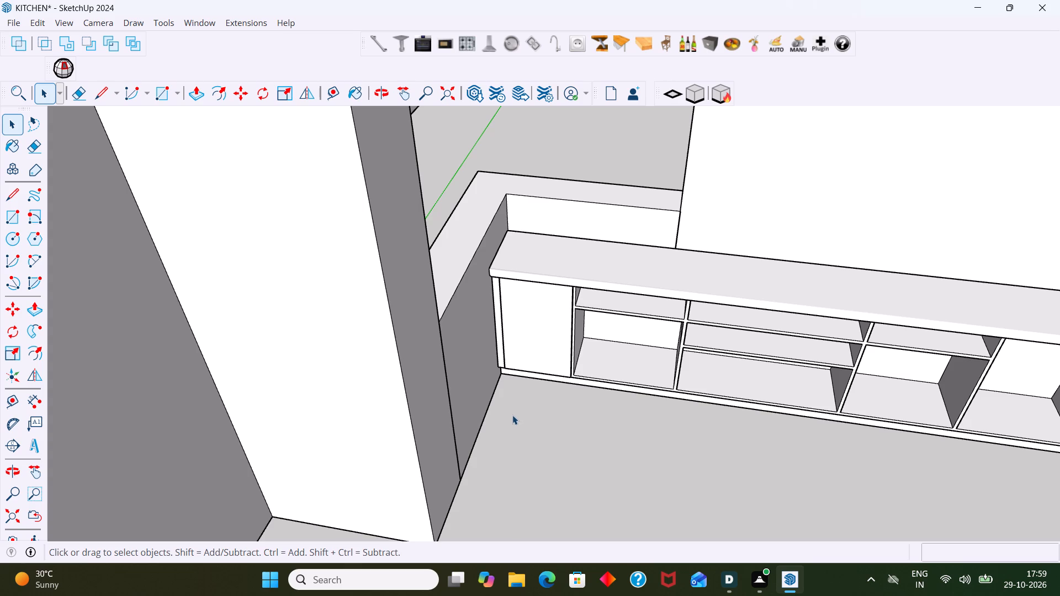
scroll(530, 416, "down", 4)
middle_click_drag(627, 405, 576, 391)
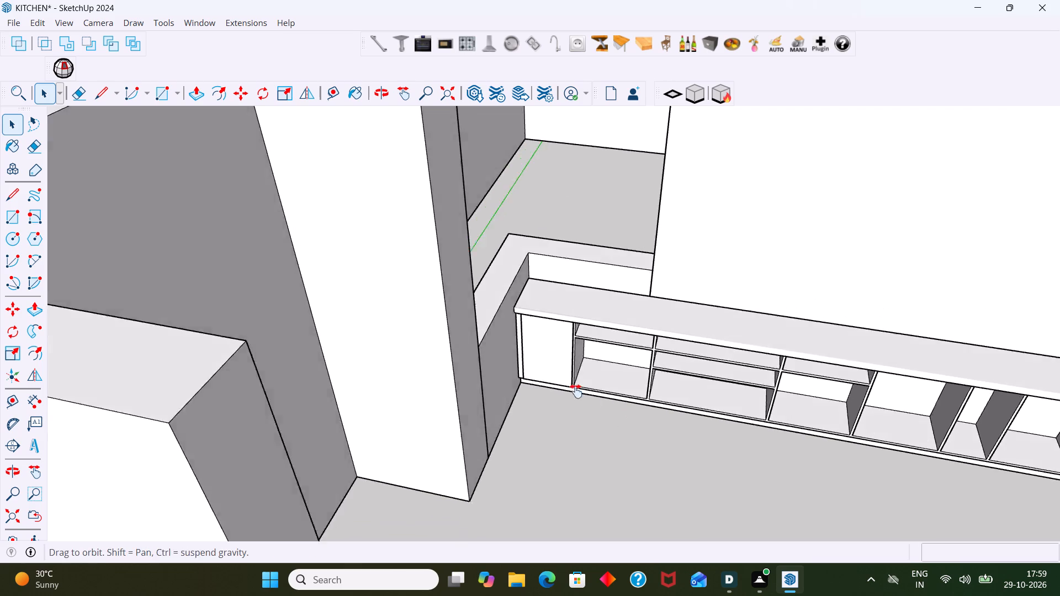
middle_click_drag(576, 391, 390, 352)
scroll(405, 356, "down", 3)
middle_click_drag(412, 375, 491, 369)
scroll(304, 350, "up", 8)
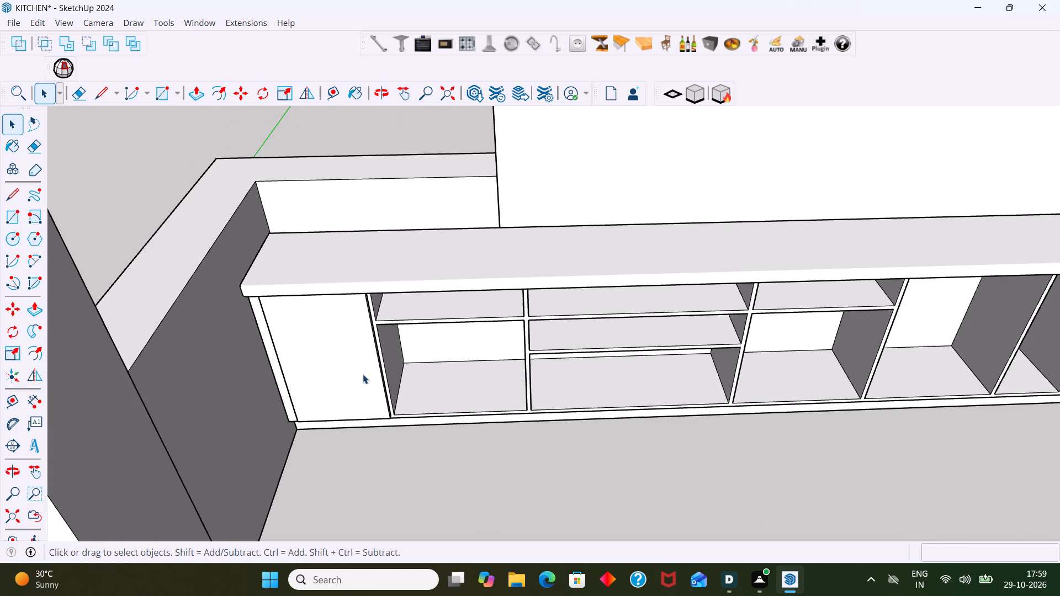
middle_click_drag(363, 371, 249, 270)
middle_click_drag(306, 295, 305, 195)
scroll(258, 198, "up", 2)
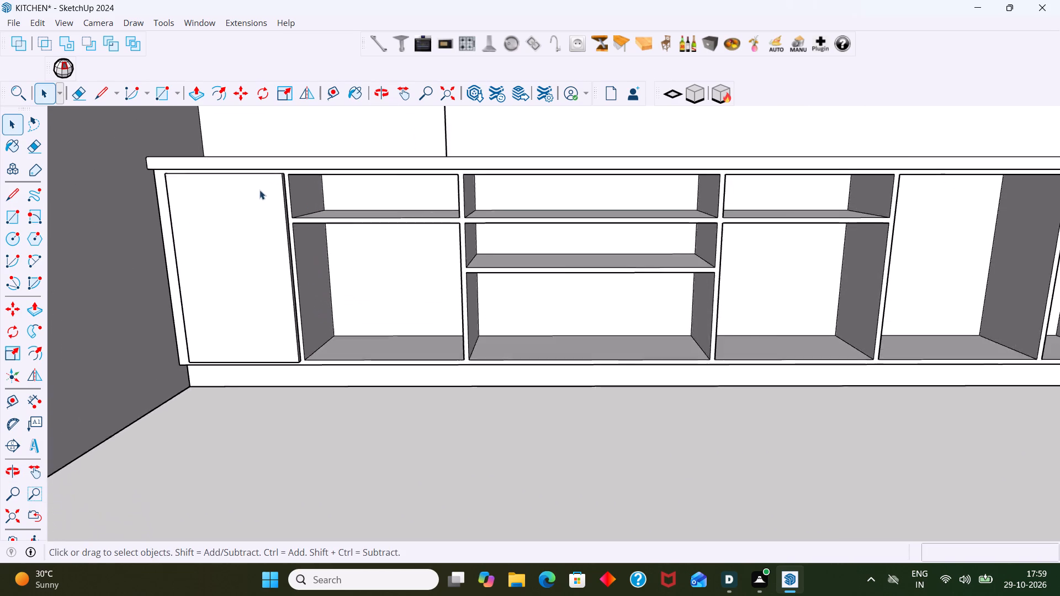
scroll(259, 190, "up", 2)
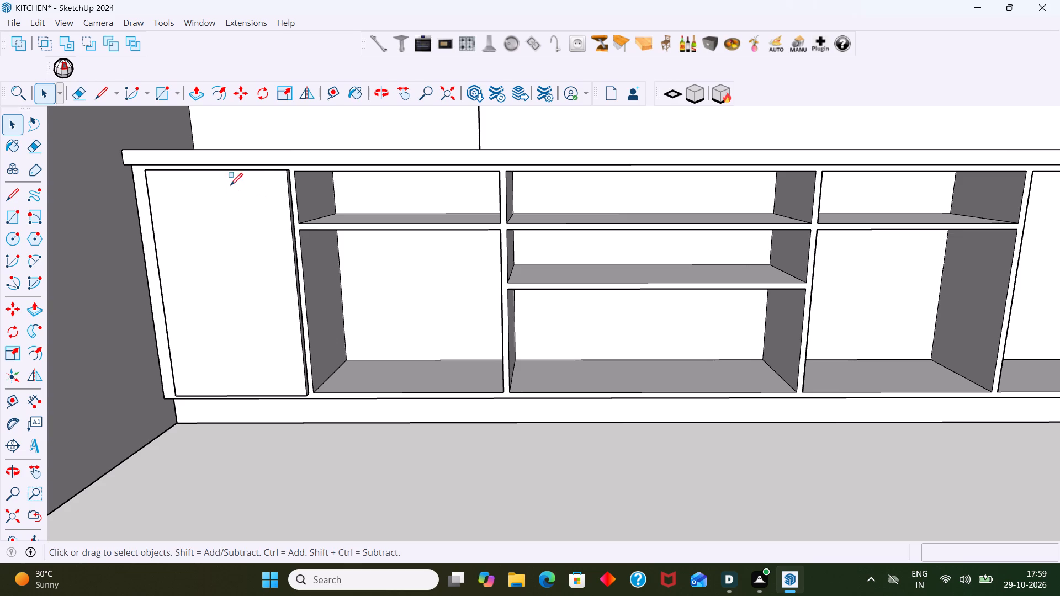
key("r")
scroll(295, 177, "up", 8)
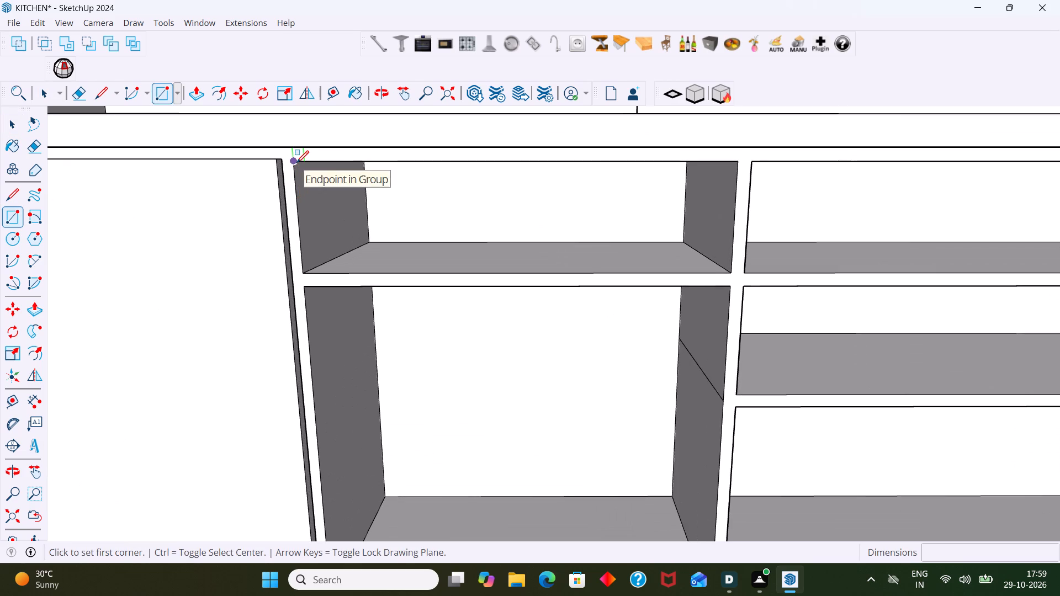
left_click(296, 163)
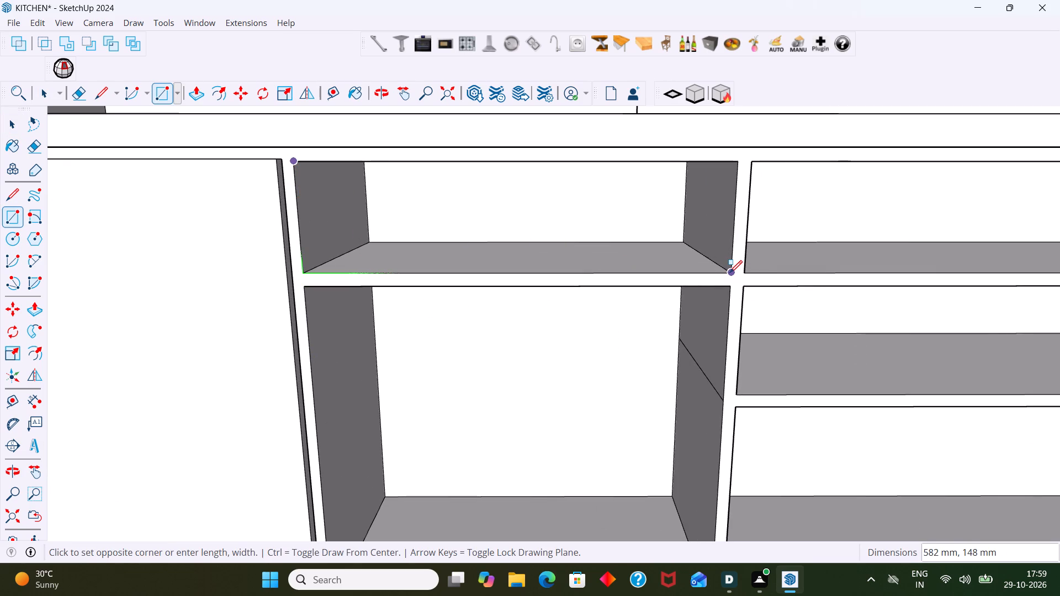
left_click(730, 273)
Group the new drawer-front rectangle's face and edges.
key("space")
double_click(690, 256)
right_click(690, 256)
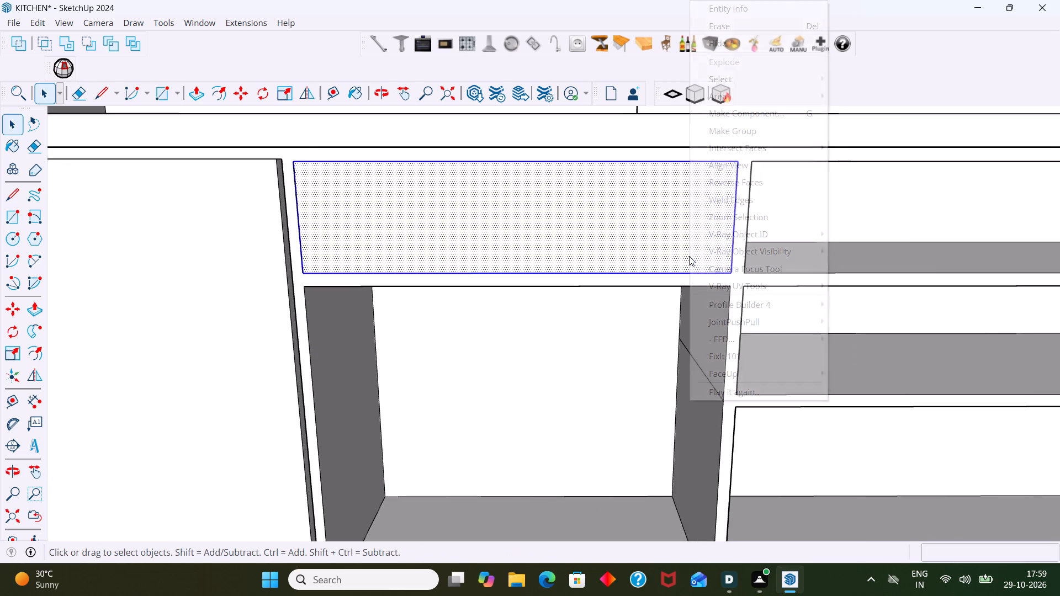
left_click(723, 131)
Open the drawer-front group and Push/Pull its face outward by 18 mm.
left_click(638, 202)
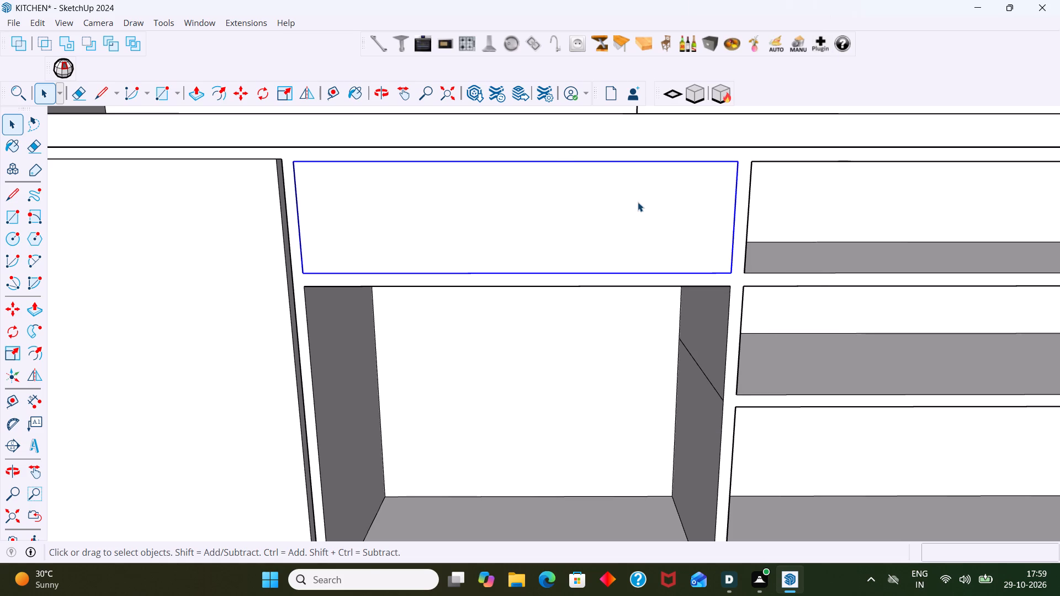
double_click(640, 203)
left_click(642, 207)
key("p")
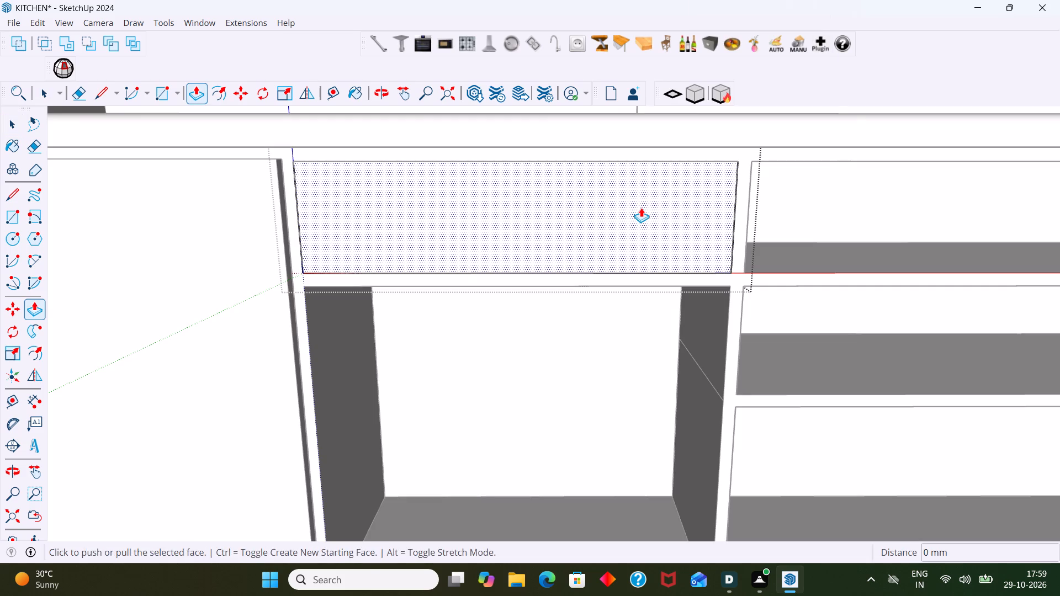
left_click(641, 207)
type("18")
key("Return")
Push the drawer front's top edge, below the countertop, inward by 3 mm.
middle_click_drag(630, 244, 630, 293)
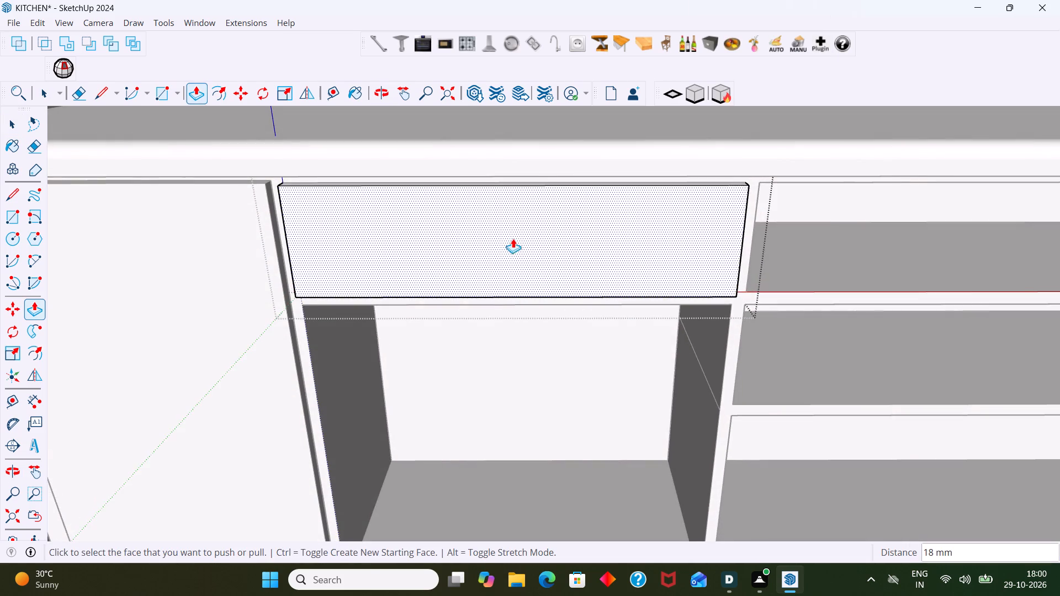
scroll(367, 188, "up", 9)
scroll(318, 188, "up", 1)
middle_click_drag(316, 191, 305, 235)
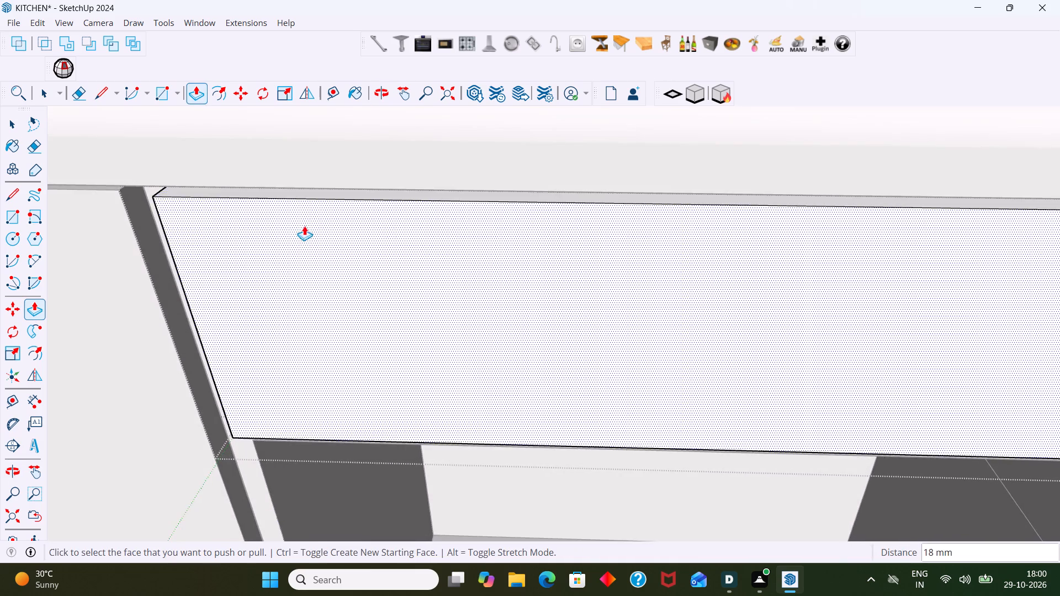
scroll(303, 214, "up", 4)
left_click(312, 184)
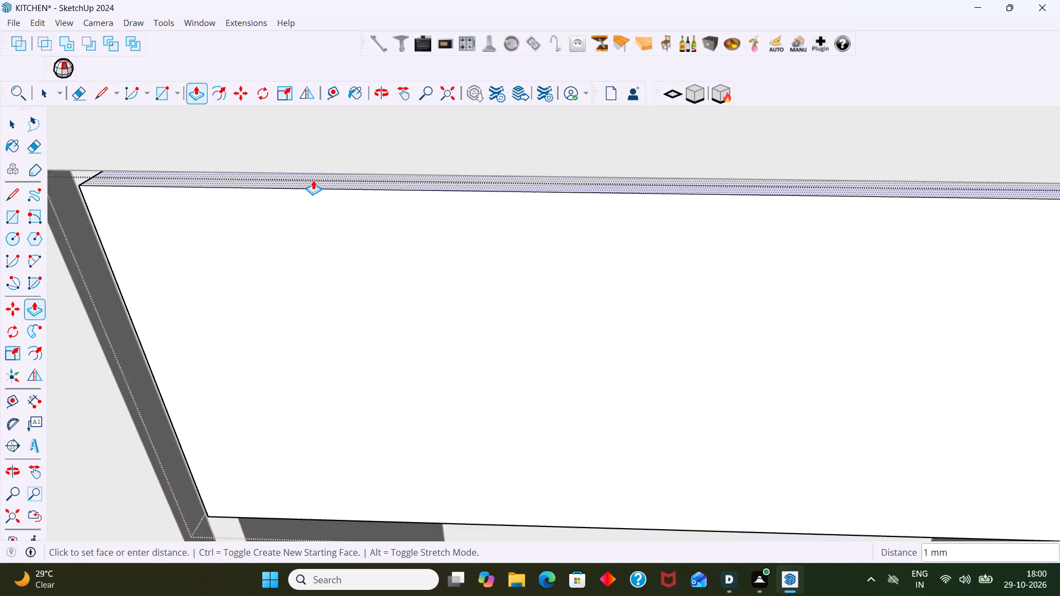
key("3")
key("Return")
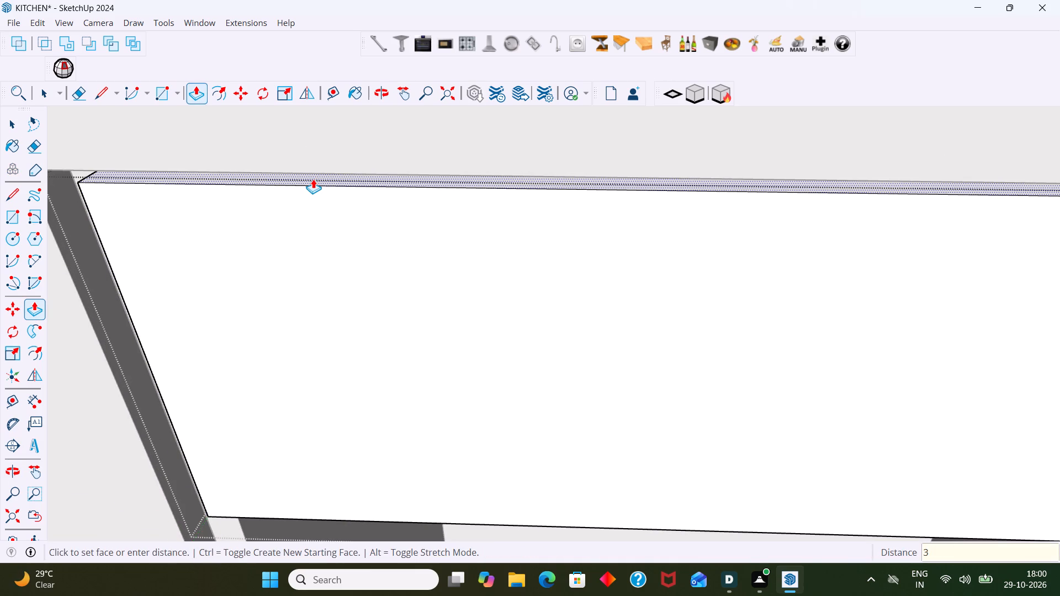
Repeat the 3 mm inward push on the drawer front's side edge next to the finished door panel.
scroll(135, 291, "down", 5)
middle_click_drag(133, 332, 189, 235)
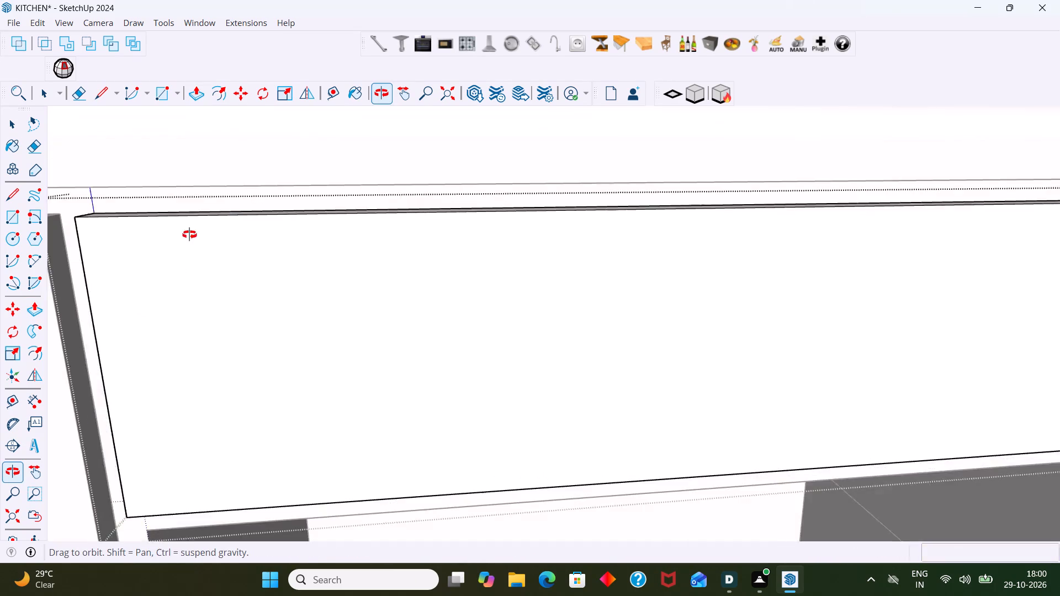
middle_click_drag(189, 235, 197, 217)
scroll(167, 252, "down", 8)
scroll(135, 349, "up", 8)
middle_click_drag(132, 358, 243, 324)
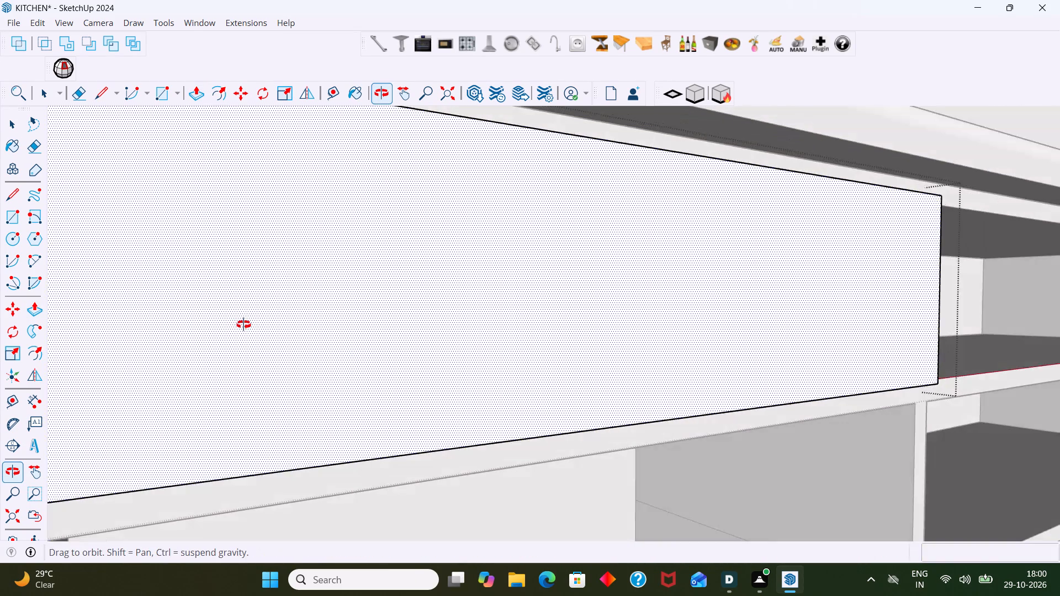
middle_click_drag(243, 324, 237, 323)
scroll(236, 332, "down", 8)
scroll(128, 349, "up", 8)
middle_click_drag(129, 356, 169, 356)
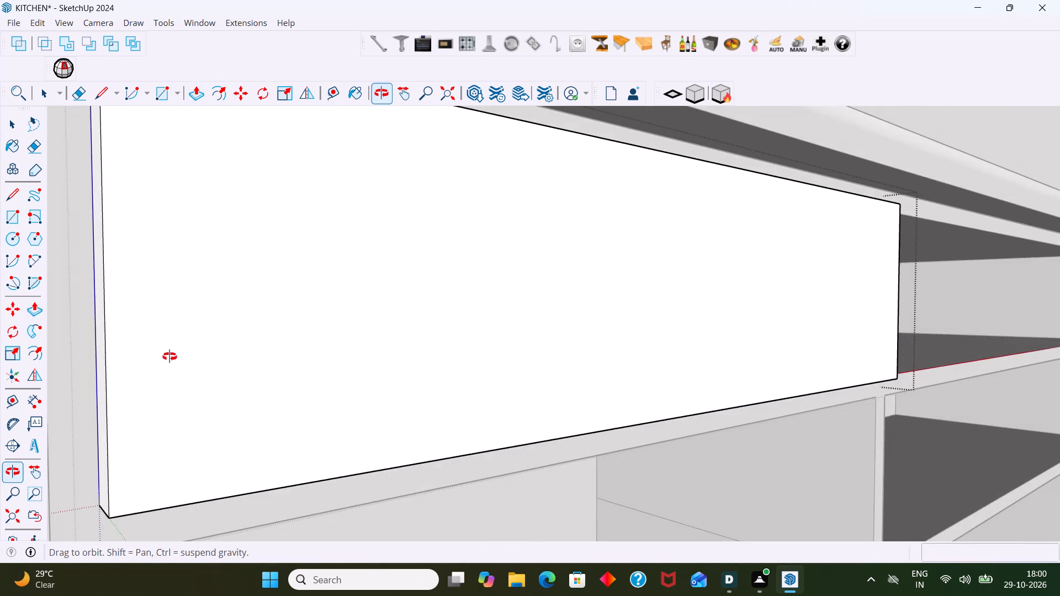
middle_click_drag(169, 356, 167, 356)
scroll(96, 382, "up", 4)
double_click(100, 381)
Repeat the 3 mm inward push on the drawer front's bottom edge.
scroll(98, 381, "down", 8)
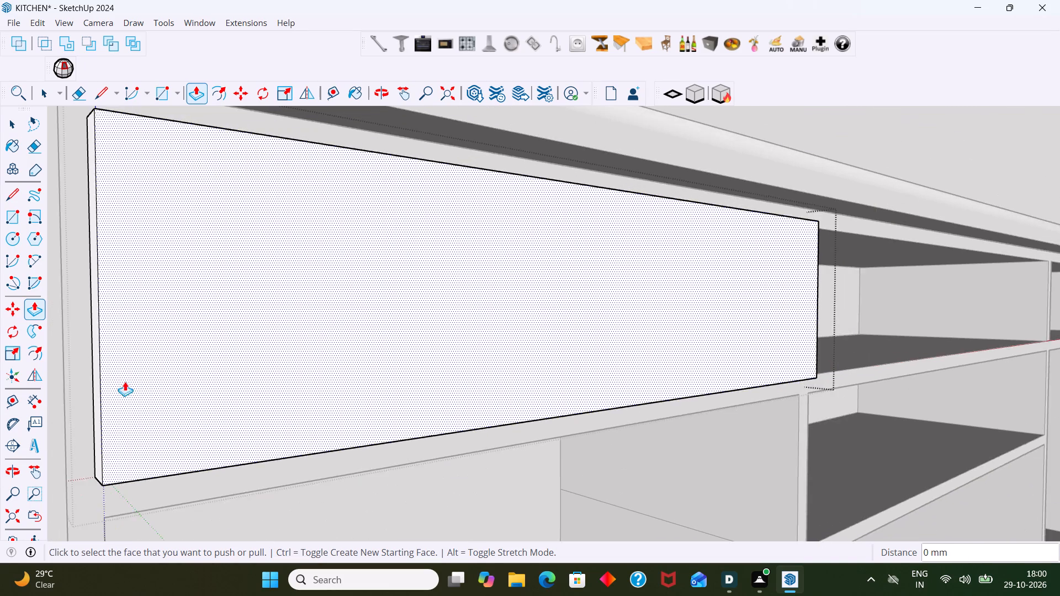
scroll(125, 381, "down", 8)
middle_click_drag(193, 423, 197, 319)
scroll(152, 370, "up", 5)
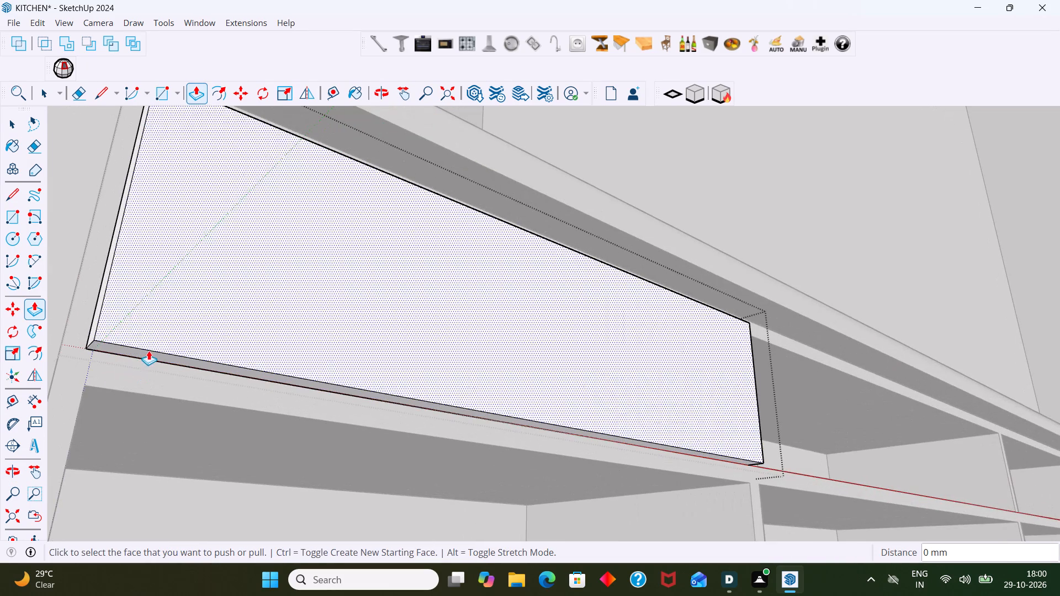
double_click(146, 355)
Repeat the 3 mm inward push on the drawer front's remaining side edge, beside the wide shelf compartments.
scroll(140, 360, "down", 10)
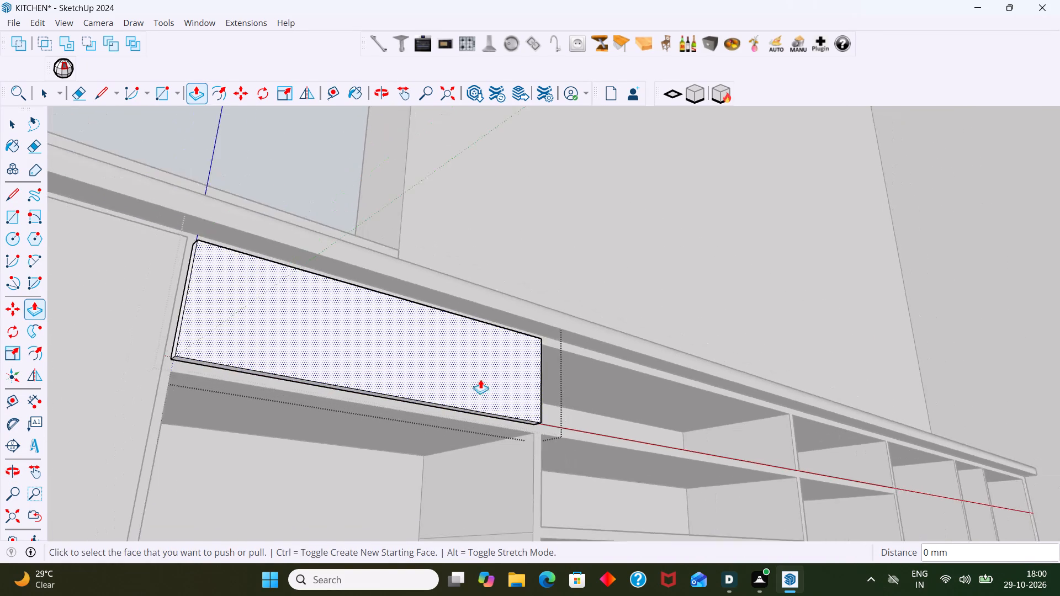
scroll(484, 384, "down", 1)
middle_click_drag(505, 384, 237, 433)
scroll(622, 369, "up", 8)
middle_click_drag(630, 365, 474, 395)
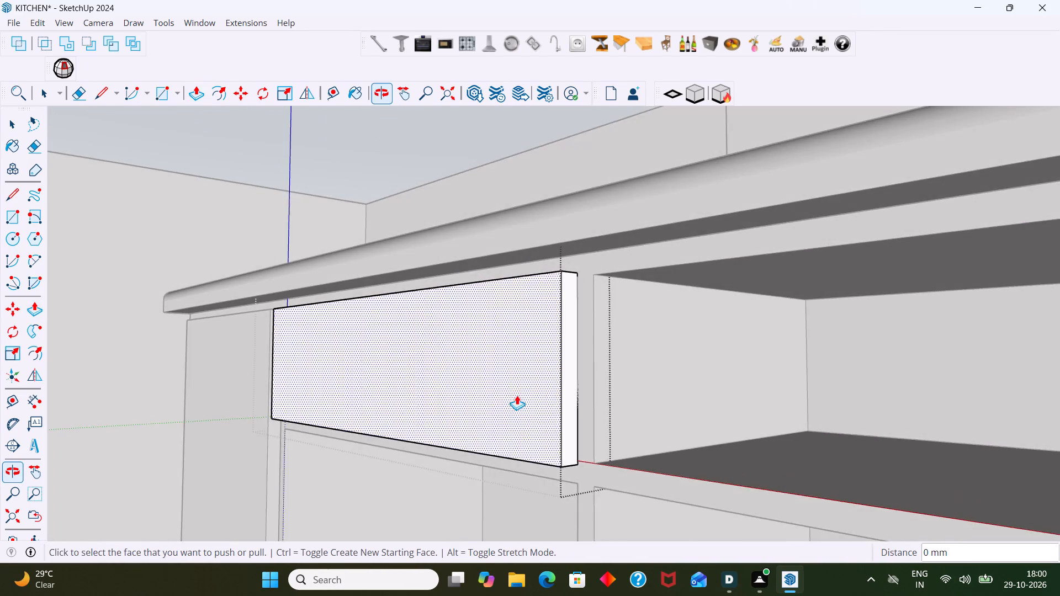
scroll(520, 393, "up", 4)
double_click(587, 381)
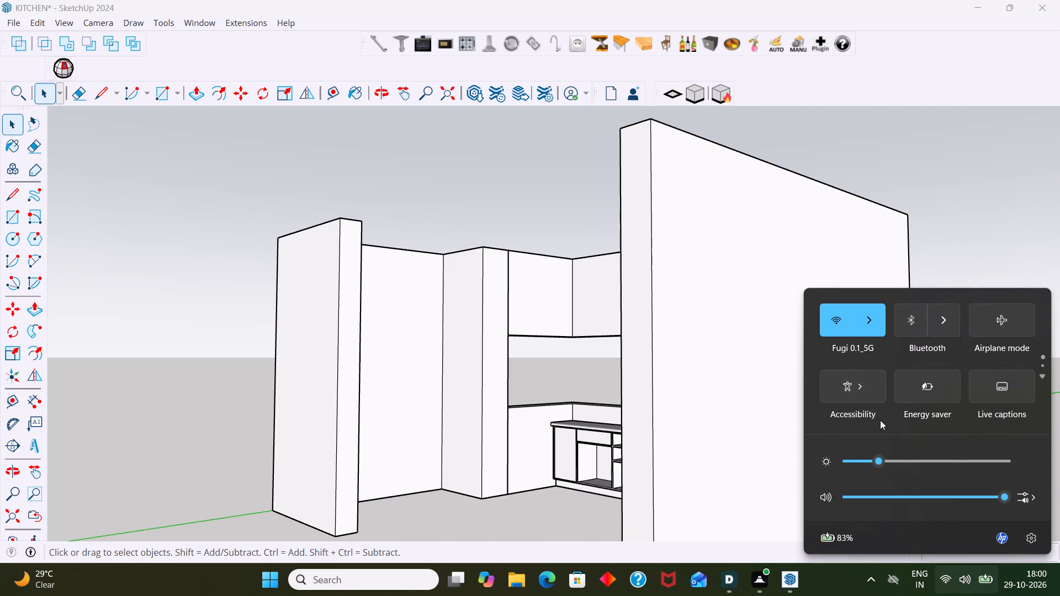
Draw a 582 × 498 mm rectangle over the open compartment below the drawer front.
left_click(961, 182)
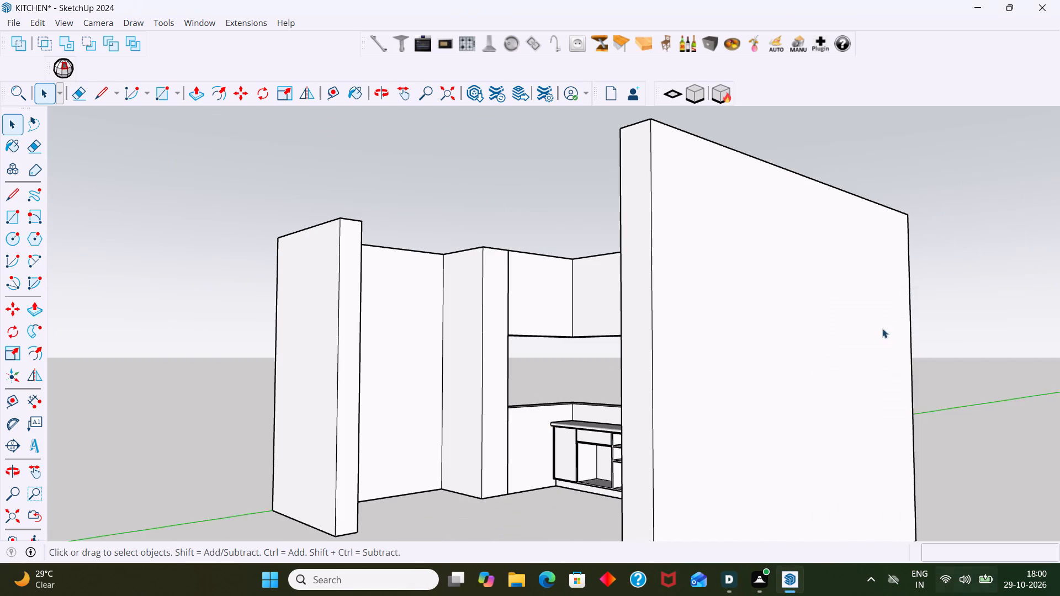
scroll(678, 381, "down", 5)
middle_click_drag(560, 379, 671, 406)
scroll(622, 412, "up", 20)
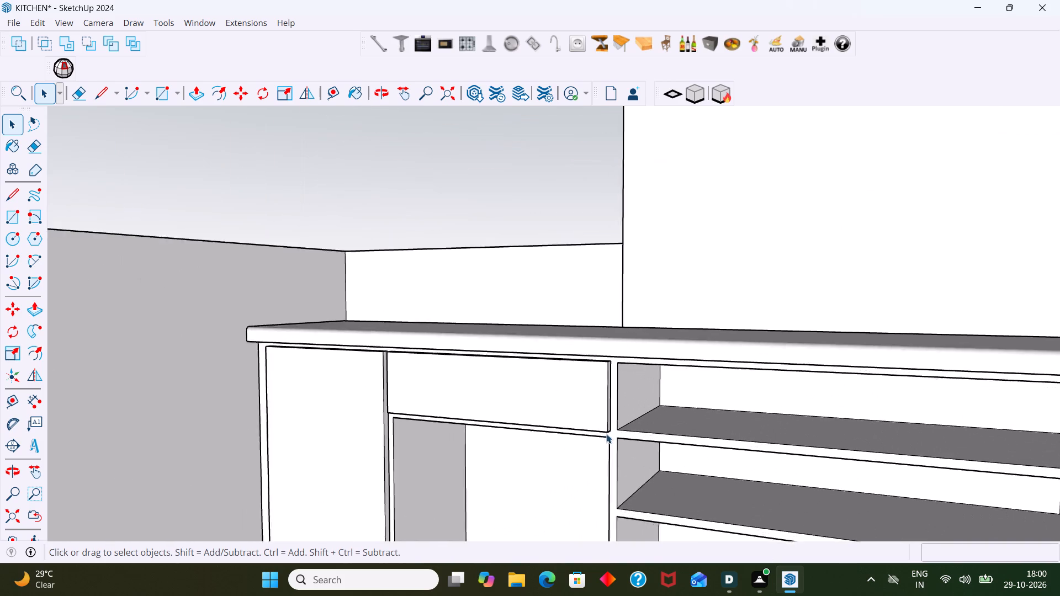
scroll(606, 434, "up", 2)
middle_click_drag(604, 434, 549, 355, "shift")
scroll(554, 387, "up", 1)
scroll(554, 379, "down", 6)
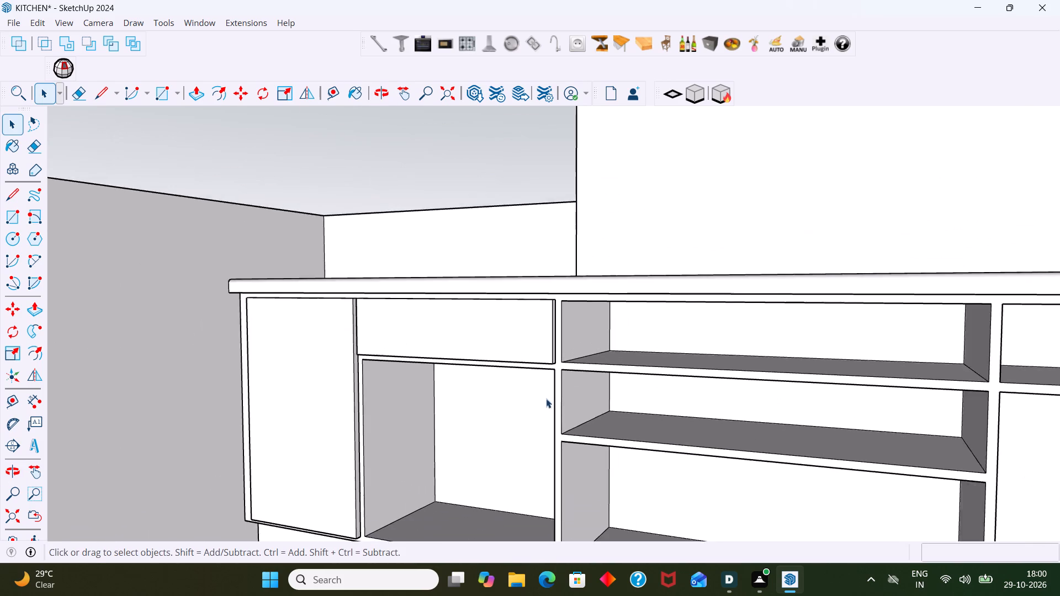
scroll(546, 398, "down", 2)
middle_click_drag(544, 400, 538, 308)
scroll(378, 324, "up", 7)
middle_click_drag(400, 307, 424, 316)
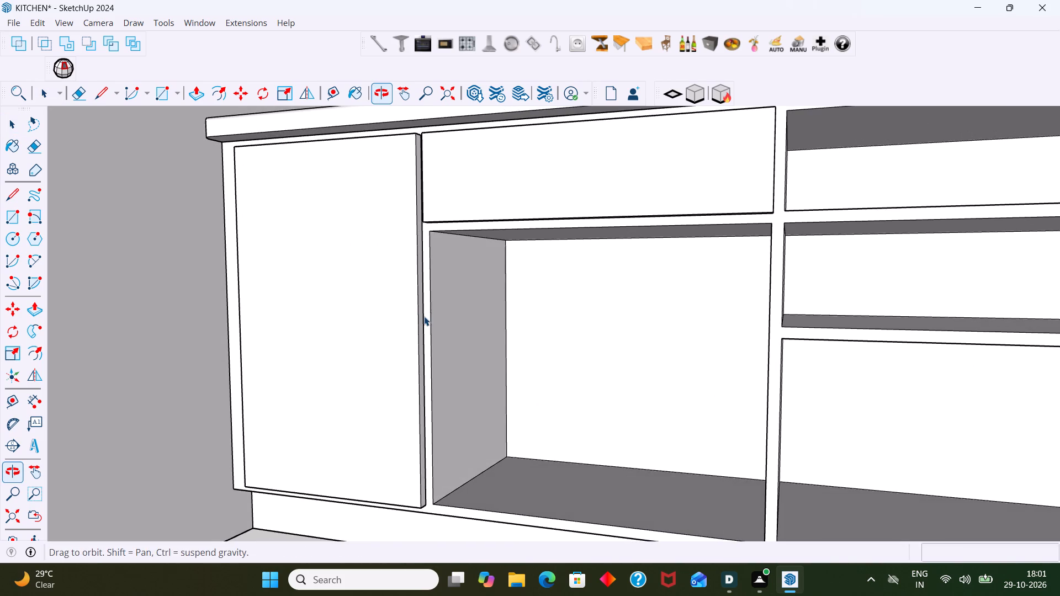
key("r")
left_click(430, 233)
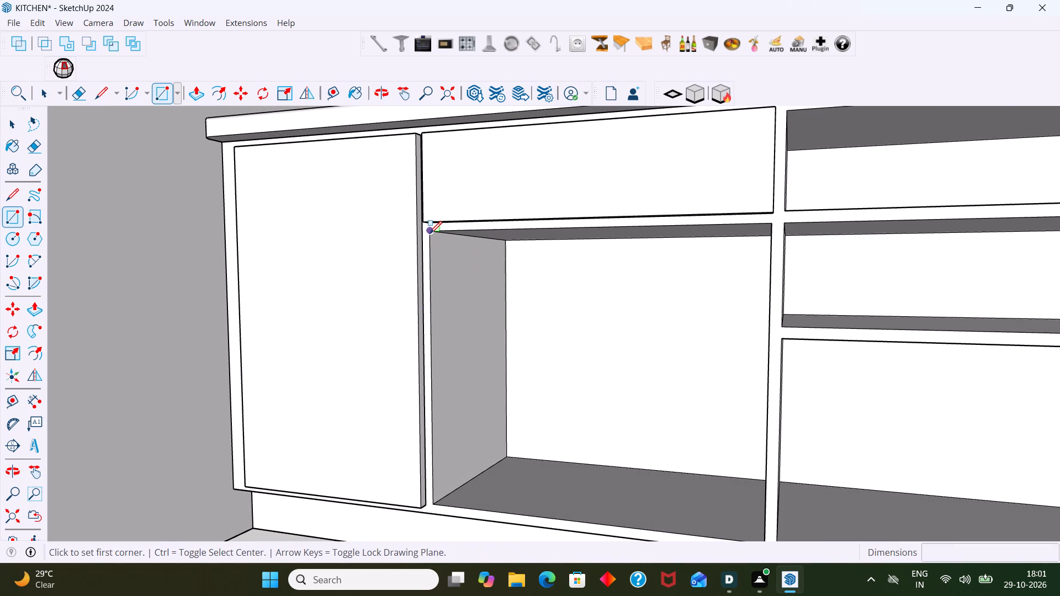
scroll(658, 473, "down", 4)
middle_click_drag(667, 455, 549, 354, "shift")
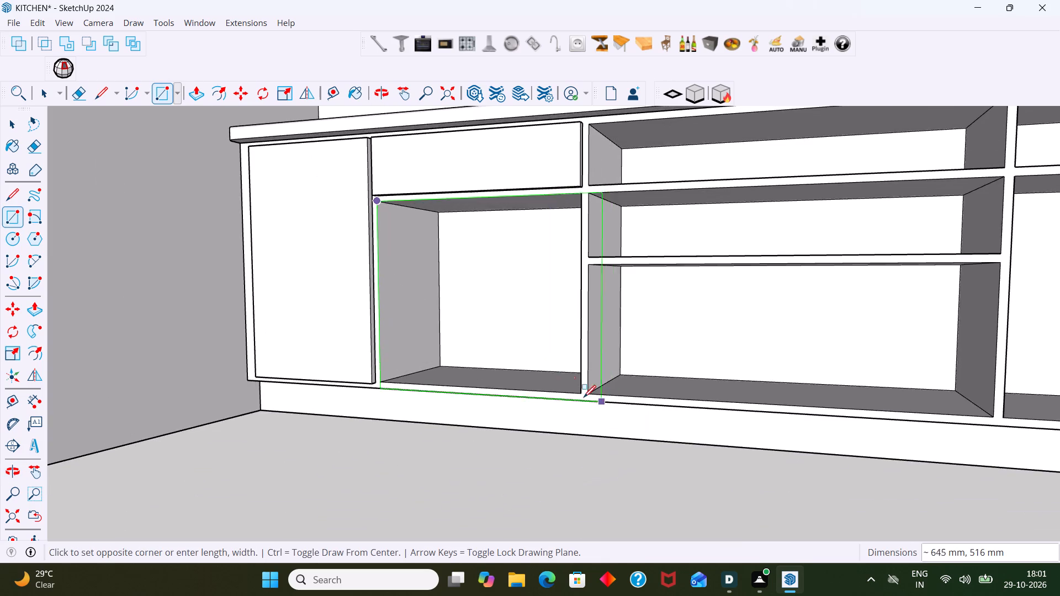
scroll(564, 389, "up", 8)
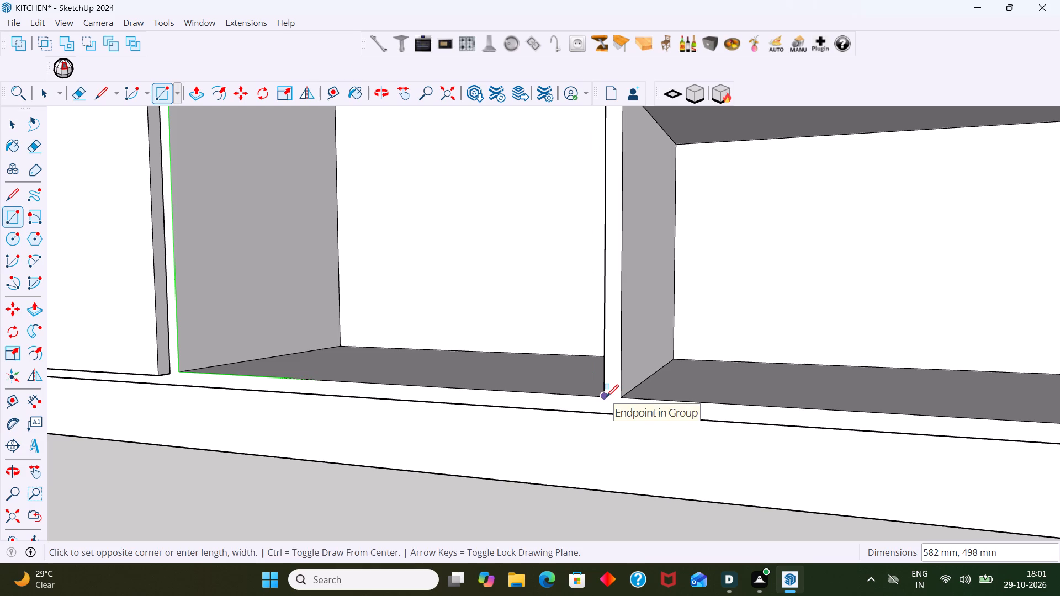
left_click(606, 397)
Group the face and edges of the new rectangle below the drawer front.
key("space")
scroll(582, 375, "down", 5)
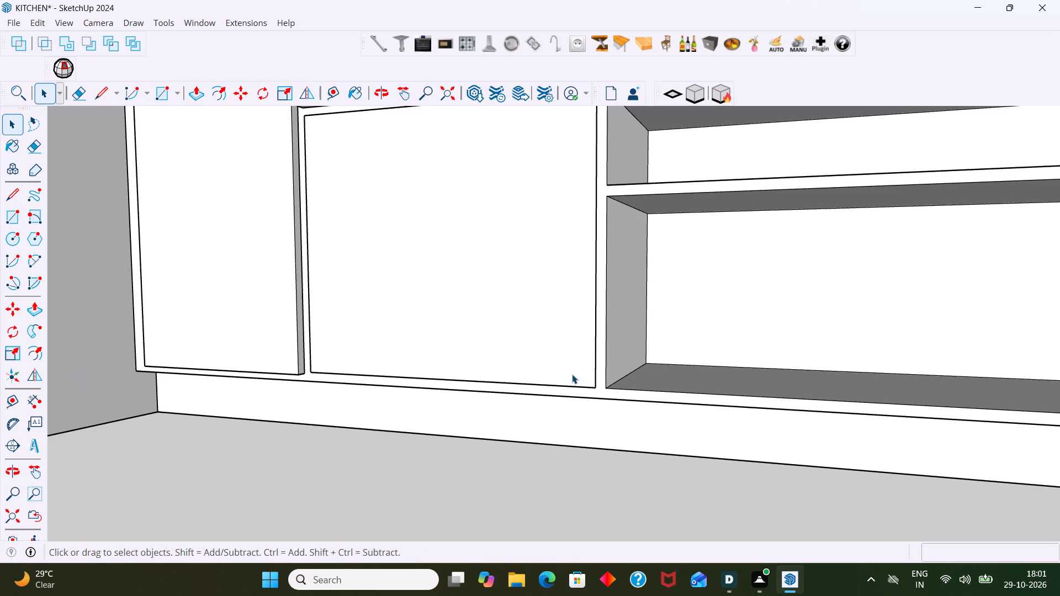
scroll(568, 379, "down", 2)
left_click(527, 335)
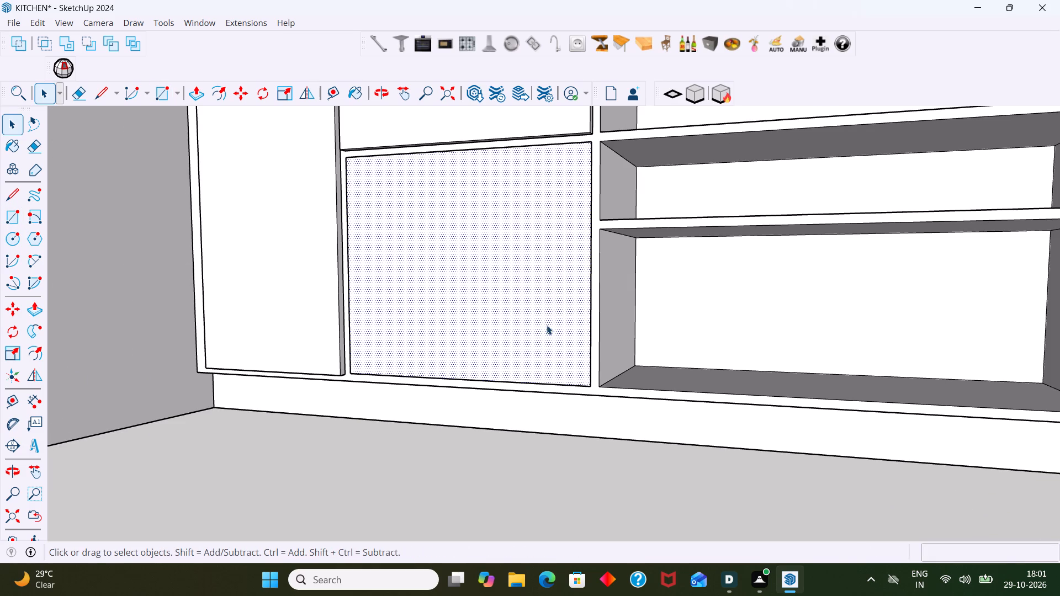
middle_click_drag(548, 330, 585, 417)
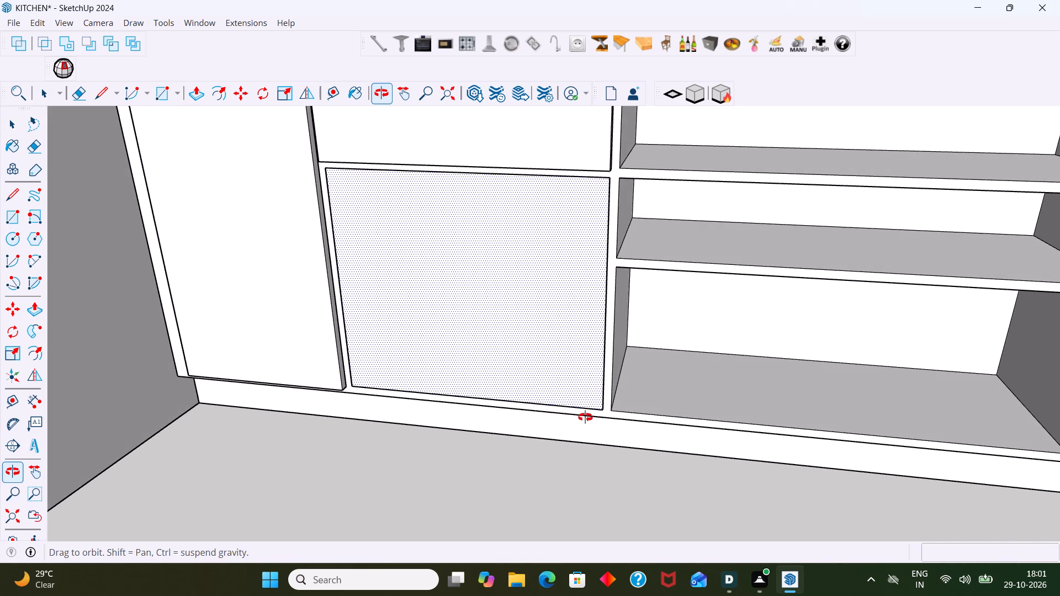
middle_click_drag(585, 417, 589, 413)
double_click(561, 358)
right_click(561, 355)
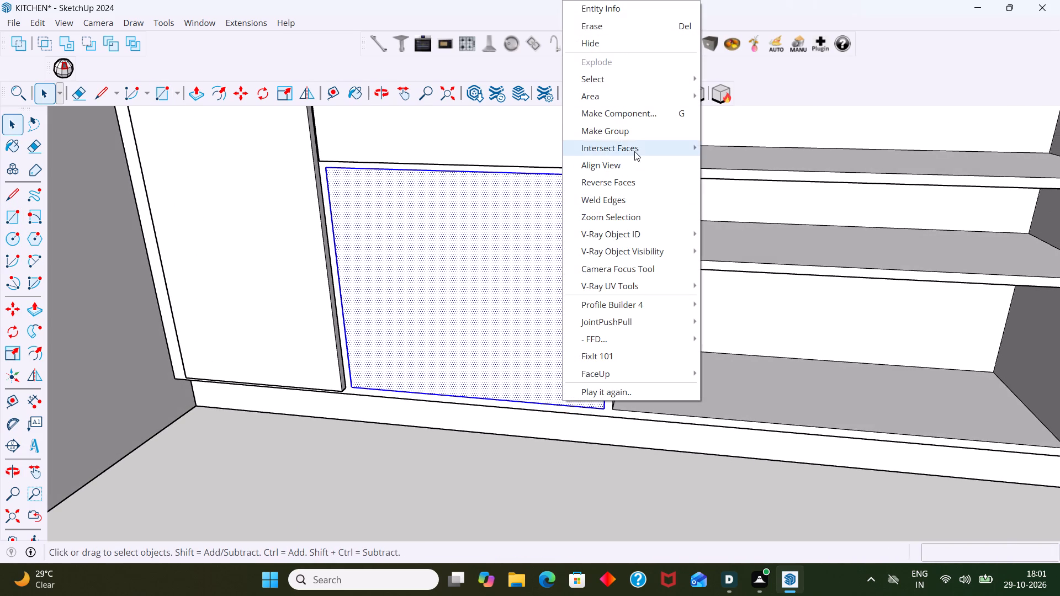
left_click(617, 134)
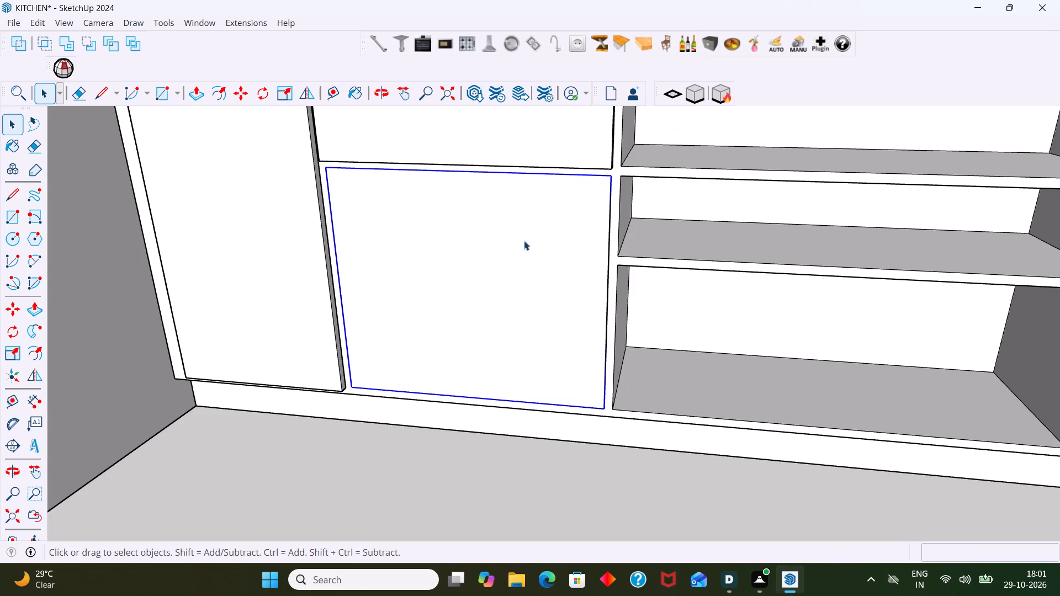
Open the new group below the drawer front and extrude its face 18 mm outward.
double_click(529, 242)
left_click(531, 242)
key("p")
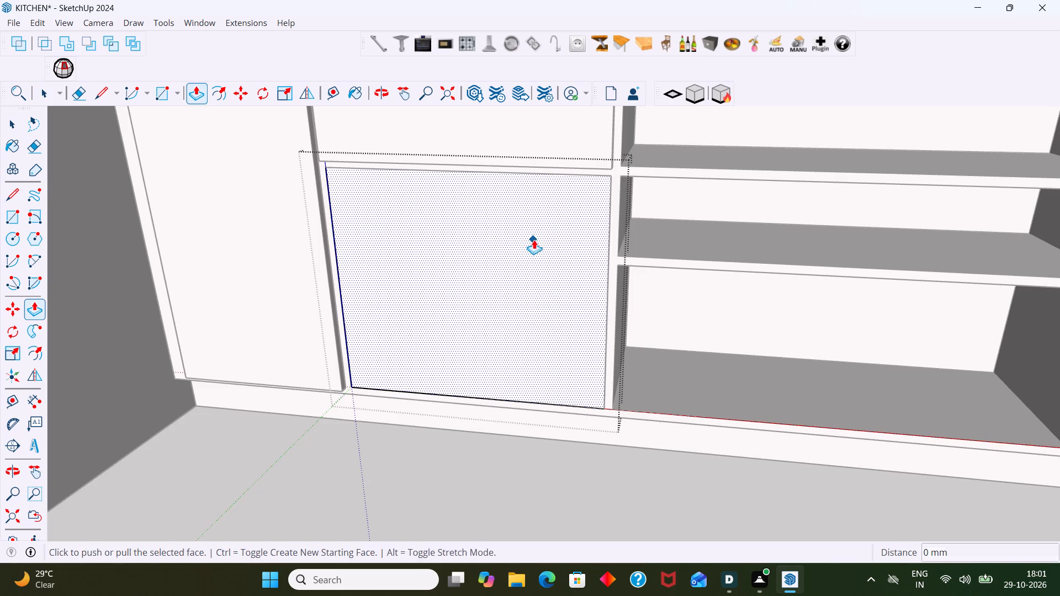
left_click(534, 240)
type("18")
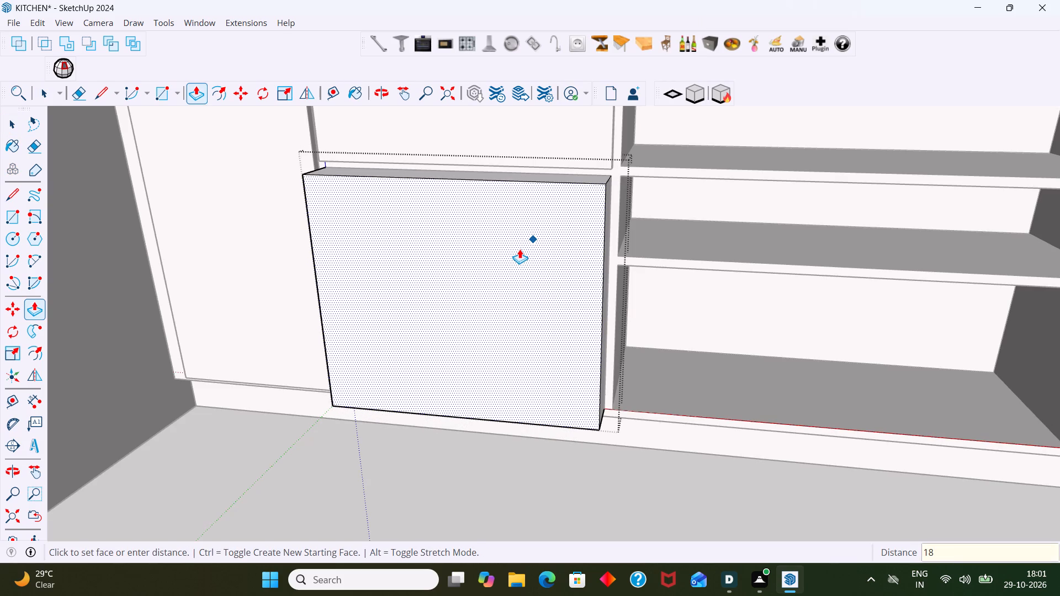
key("Return")
Pull the top edge of the new door front 3 mm outward, toward the drawer front above.
middle_click_drag(457, 164, 426, 205)
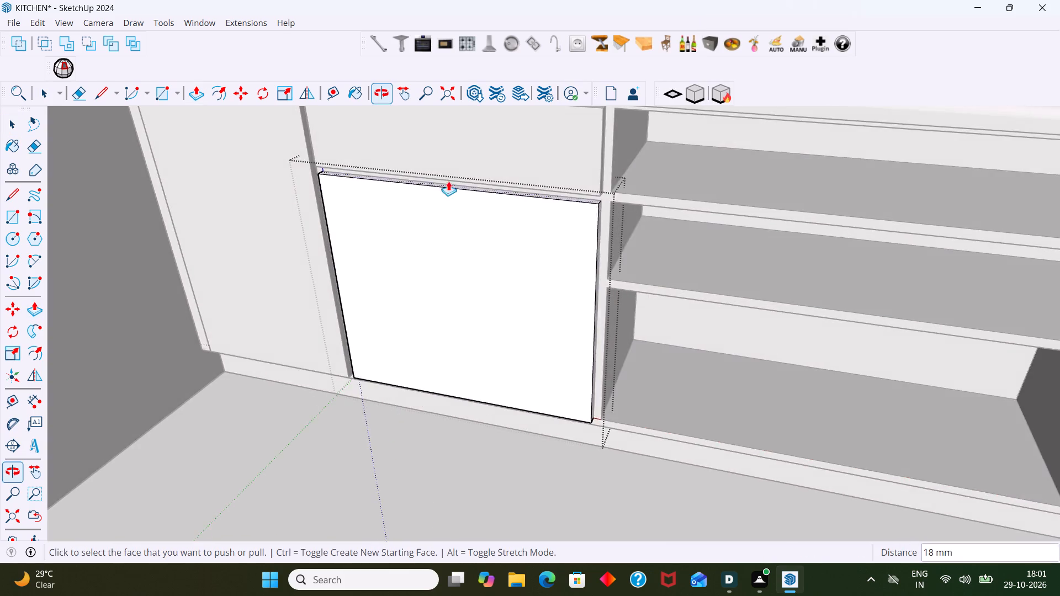
scroll(450, 179, "up", 17)
left_click(452, 211)
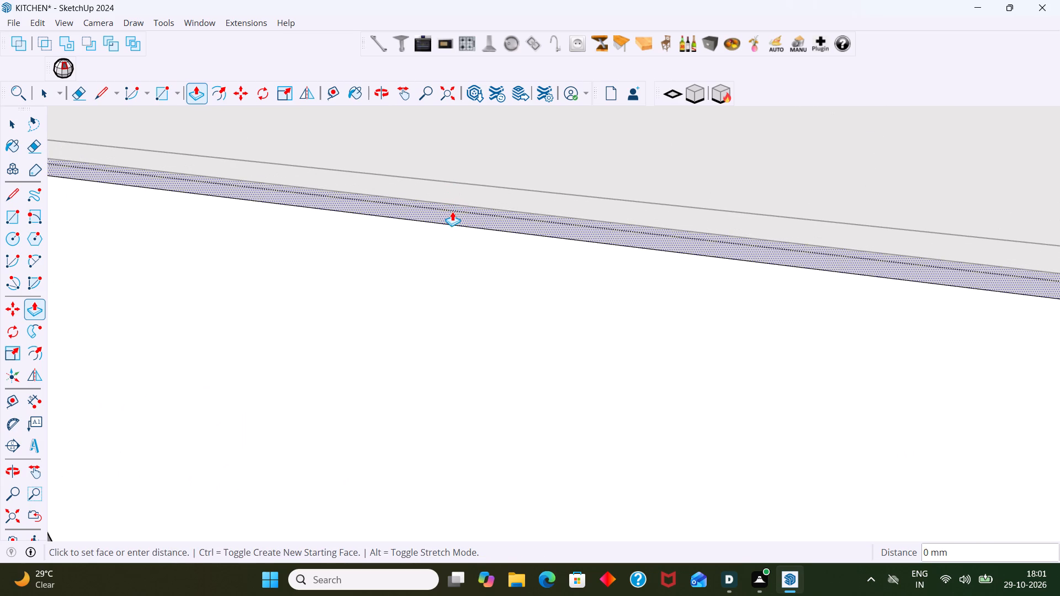
key("3")
key("Return")
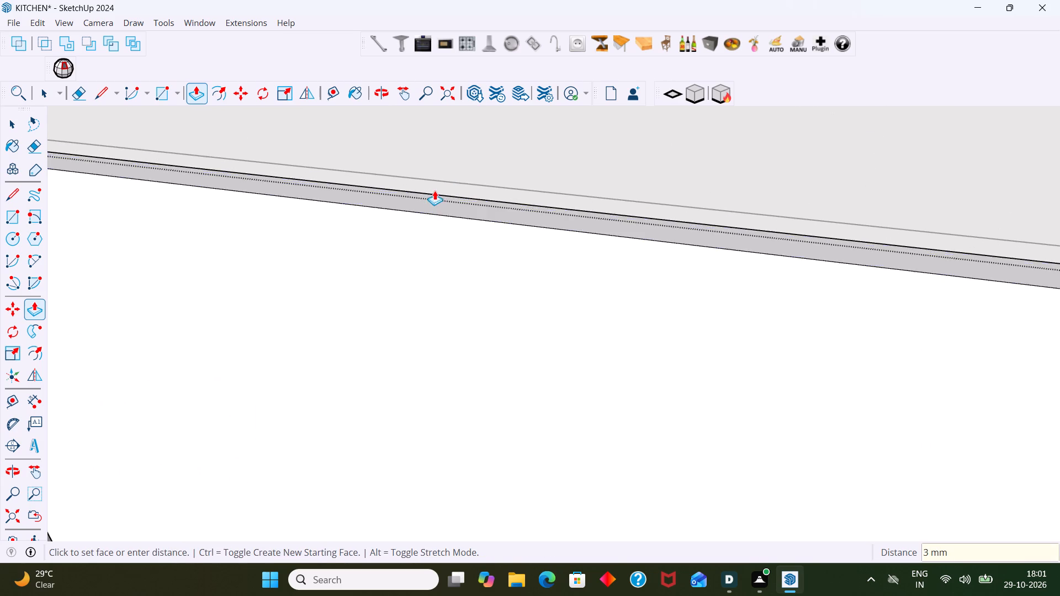
Repeat the 3 mm outward pull on the door front's side edge beside the wide shelf compartments.
scroll(433, 195, "down", 10)
middle_click_drag(221, 272, 310, 271)
scroll(310, 269, "down", 6)
middle_click_drag(320, 242, 190, 233)
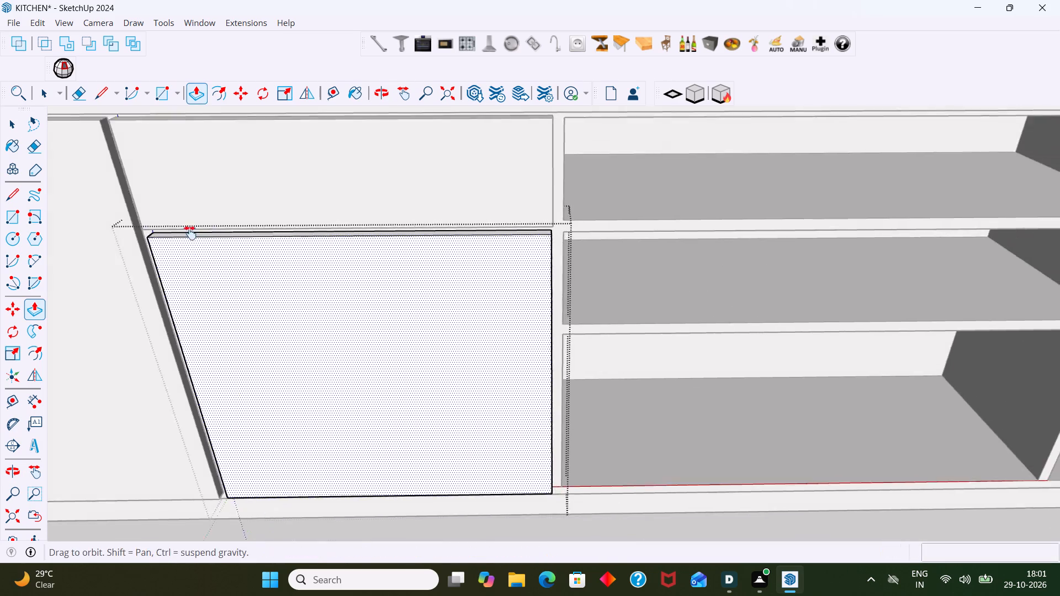
middle_click_drag(190, 233, 128, 233)
middle_click_drag(490, 240, 276, 276)
scroll(484, 281, "up", 9)
double_click(384, 257)
Repeat the 3 mm outward pull on the door front's bottom edge above the plinth.
scroll(383, 259, "down", 14)
middle_click_drag(288, 270, 581, 235)
scroll(433, 277, "up", 8)
middle_click_drag(190, 344, 423, 318)
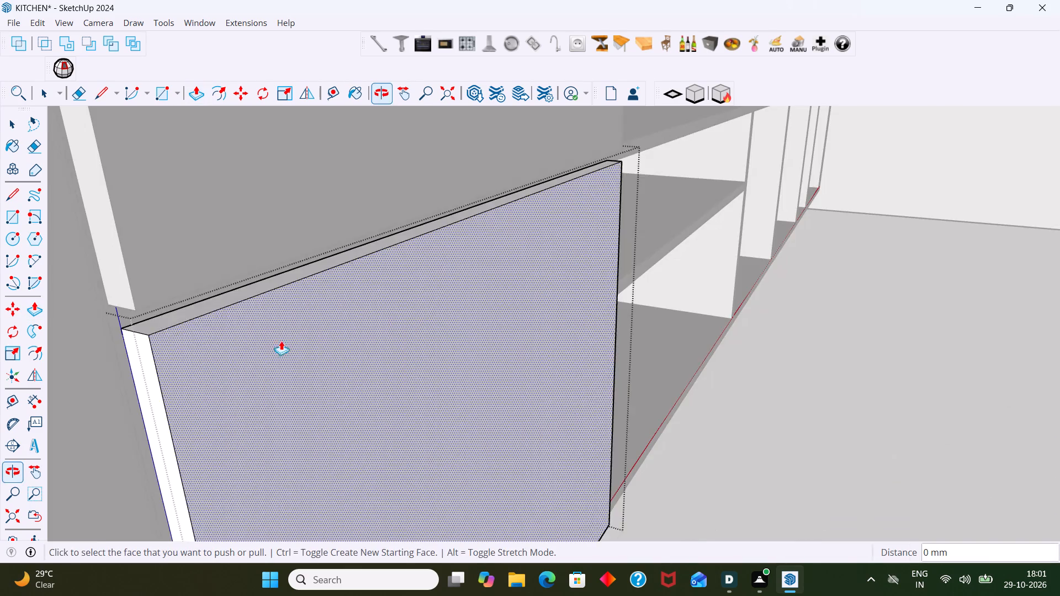
scroll(279, 339, "down", 18)
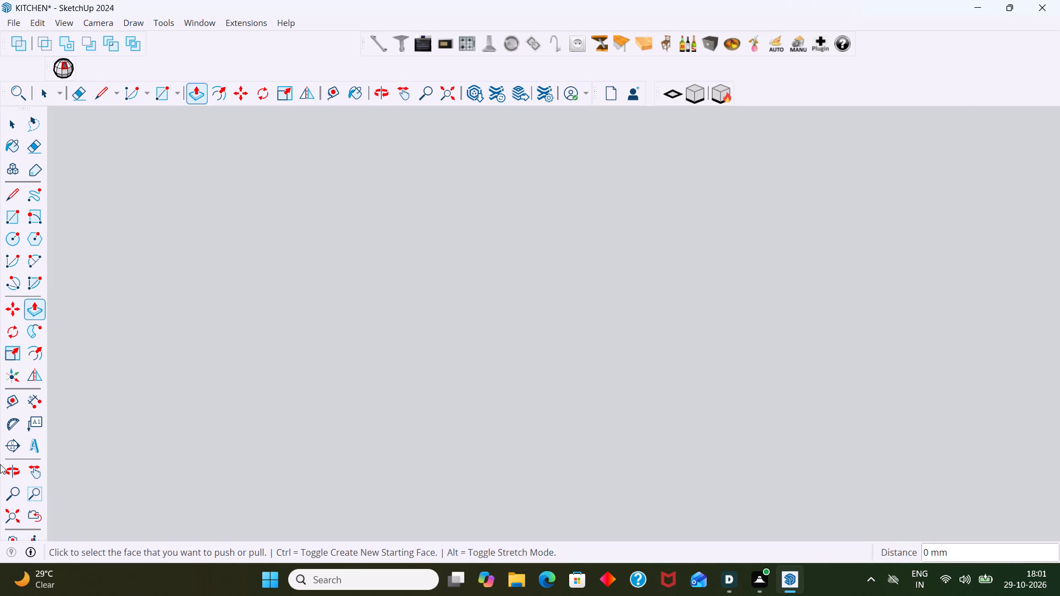
left_click(19, 515)
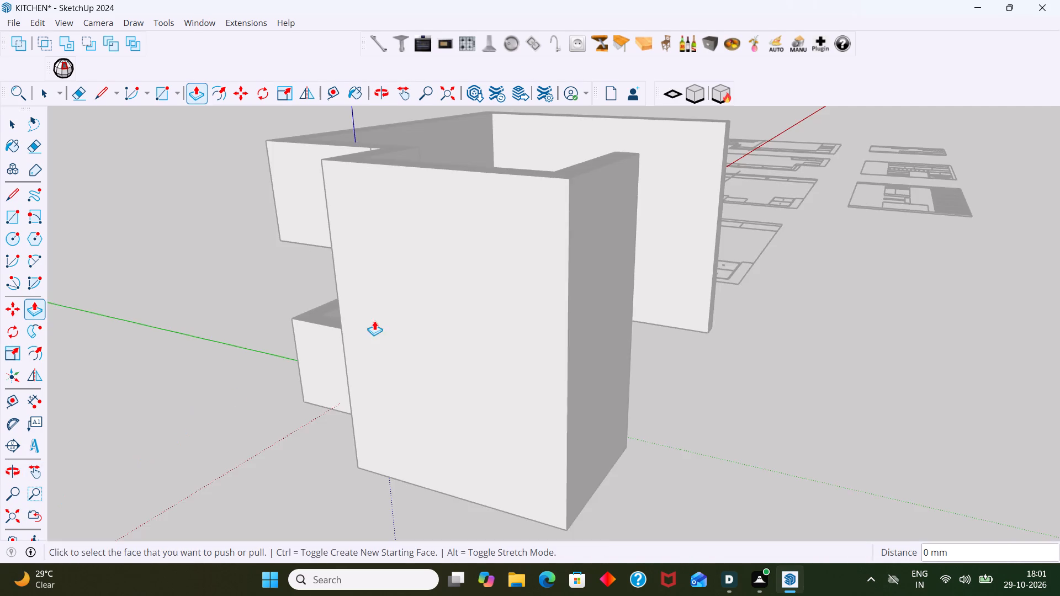
scroll(375, 314, "up", 3)
middle_click_drag(364, 305, 150, 379)
middle_click_drag(566, 300, 427, 321)
scroll(451, 279, "up", 6)
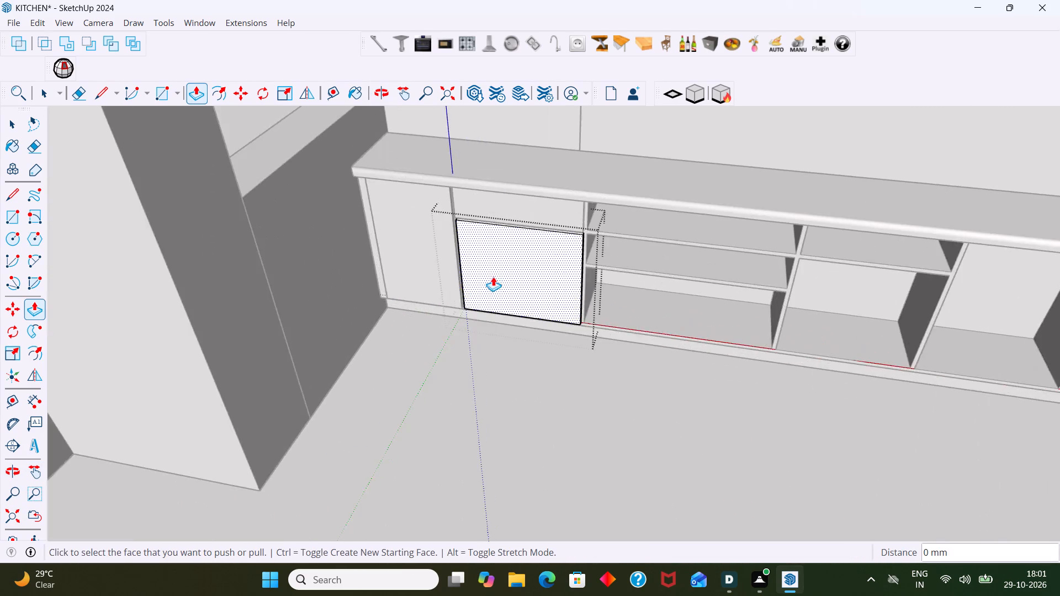
scroll(493, 276, "up", 18)
middle_click_drag(447, 290, 477, 136)
scroll(541, 306, "up", 1)
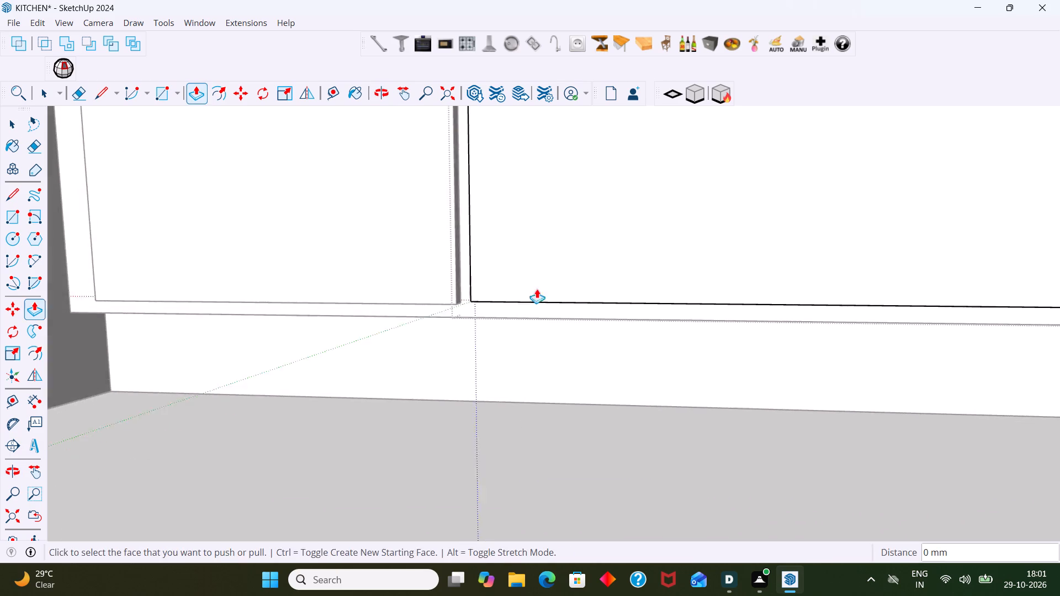
scroll(537, 289, "up", 3)
middle_click_drag(526, 269, 543, 136)
scroll(506, 235, "up", 6)
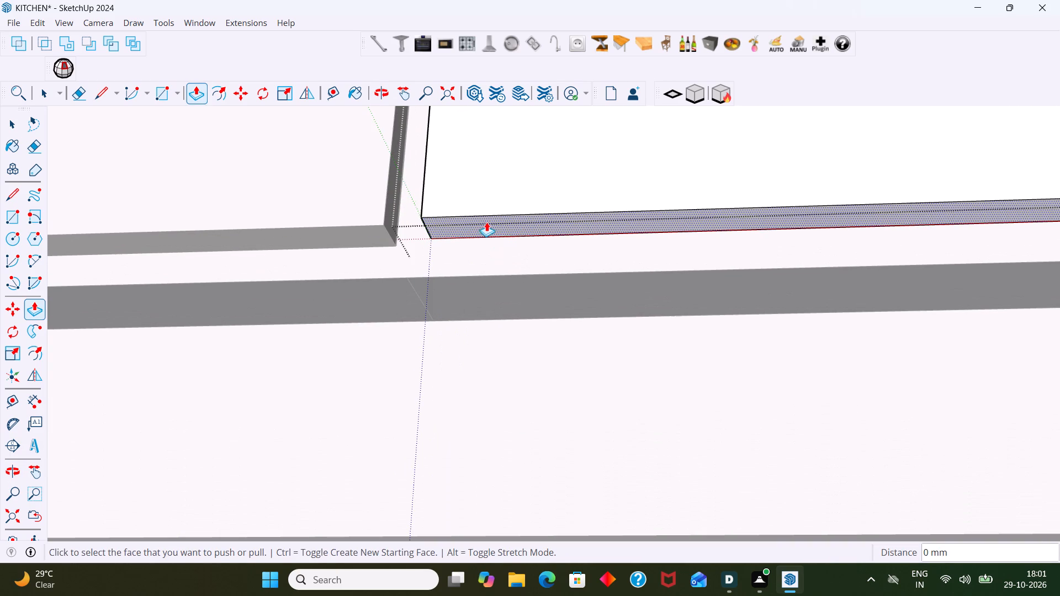
double_click(485, 222)
Repeat the 3 mm outward pull on the door front's remaining side edge beside the tall door, and close the group.
scroll(399, 201, "down", 1)
middle_click_drag(400, 205, 545, 244)
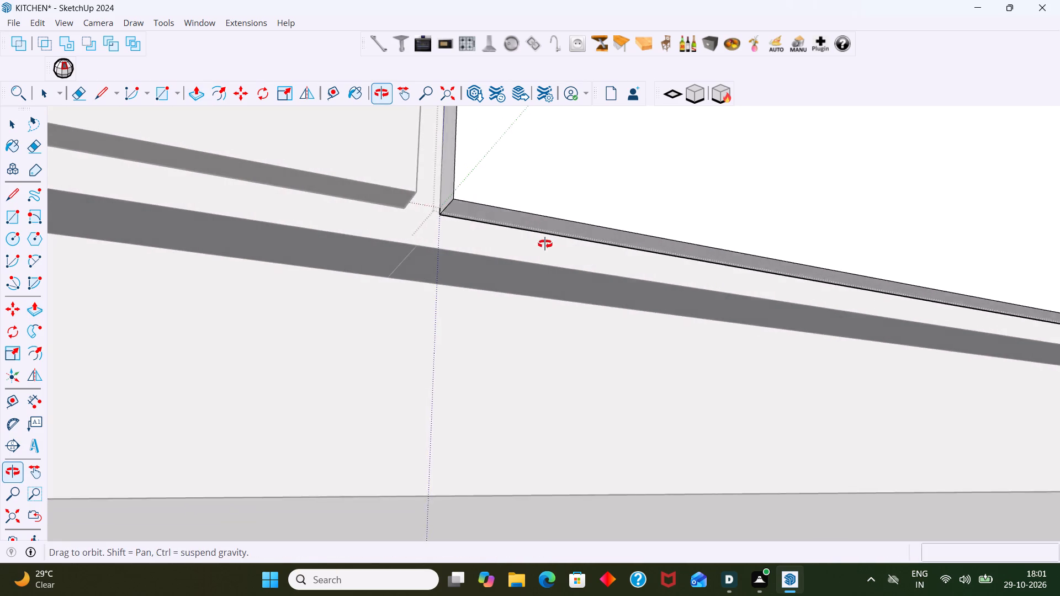
middle_click_drag(545, 244, 539, 236)
scroll(414, 182, "up", 4)
double_click(459, 180)
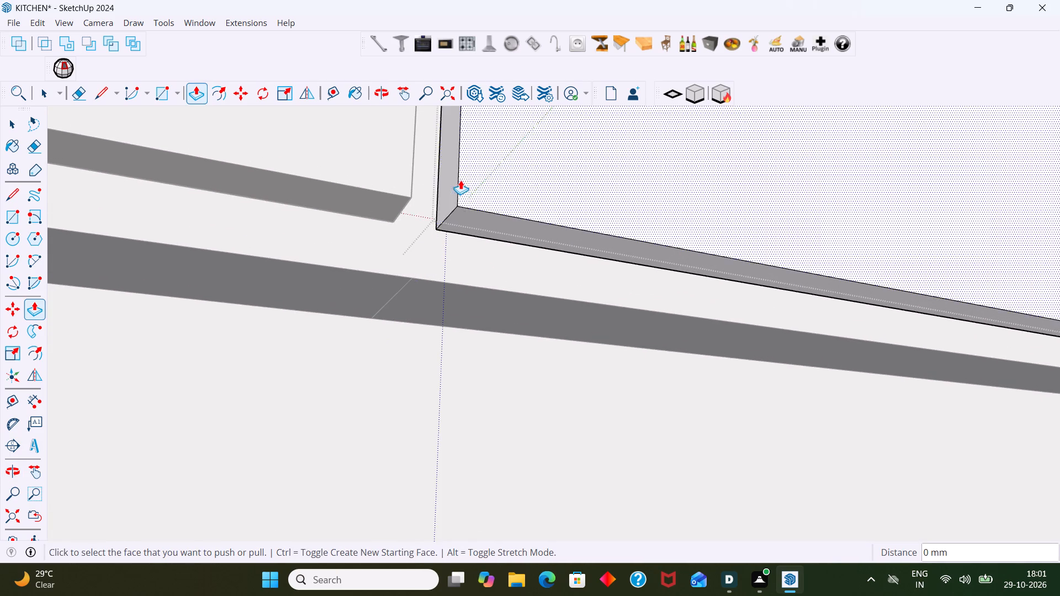
scroll(460, 185, "down", 20)
scroll(460, 185, "down", 16)
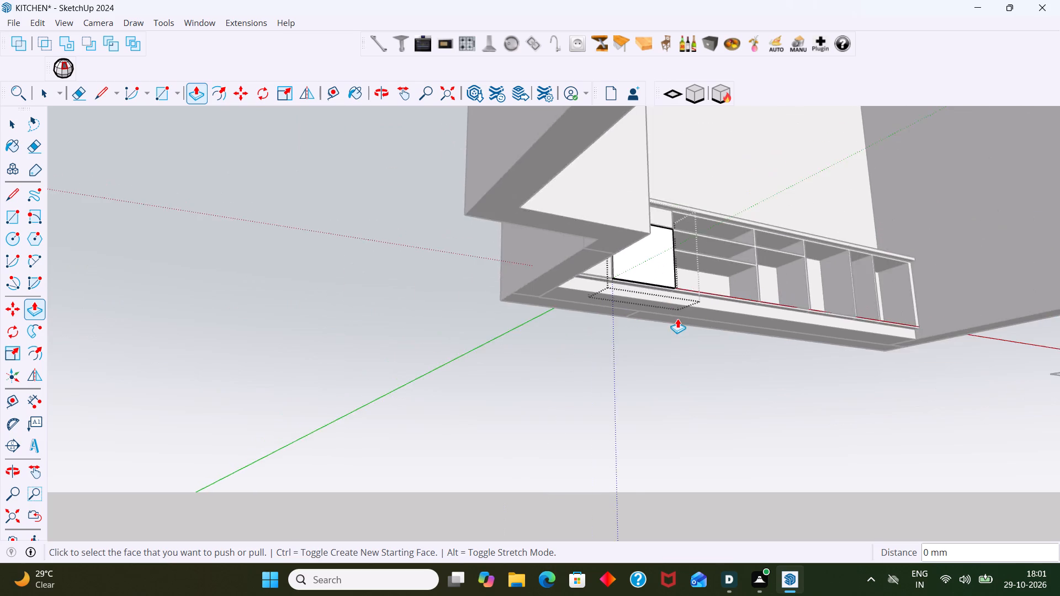
scroll(677, 318, "down", 3)
middle_click_drag(687, 329, 473, 425)
key("space")
scroll(528, 421, "down", 3)
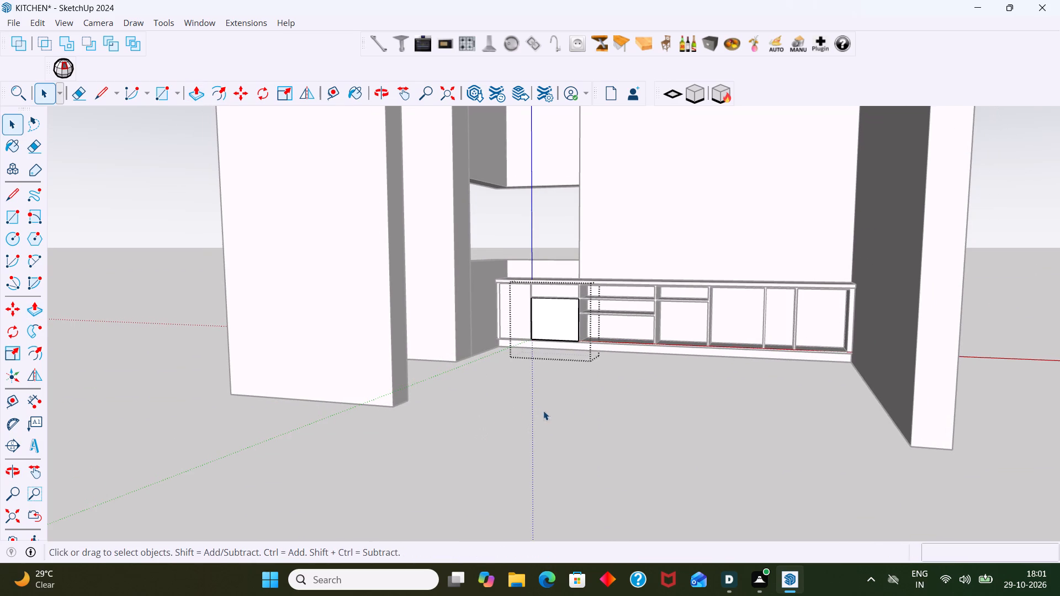
left_click(600, 427)
key("space")
left_click(578, 422)
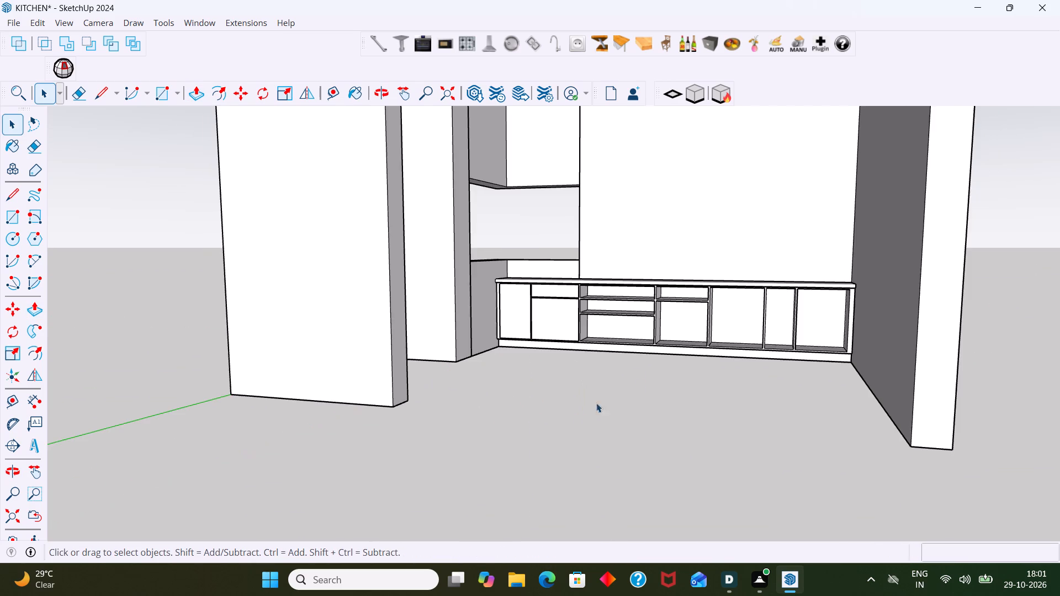
Examine the gaps between the tall door, the drawer front and the door front below it.
scroll(546, 310, "up", 11)
middle_click_drag(555, 316, 626, 311)
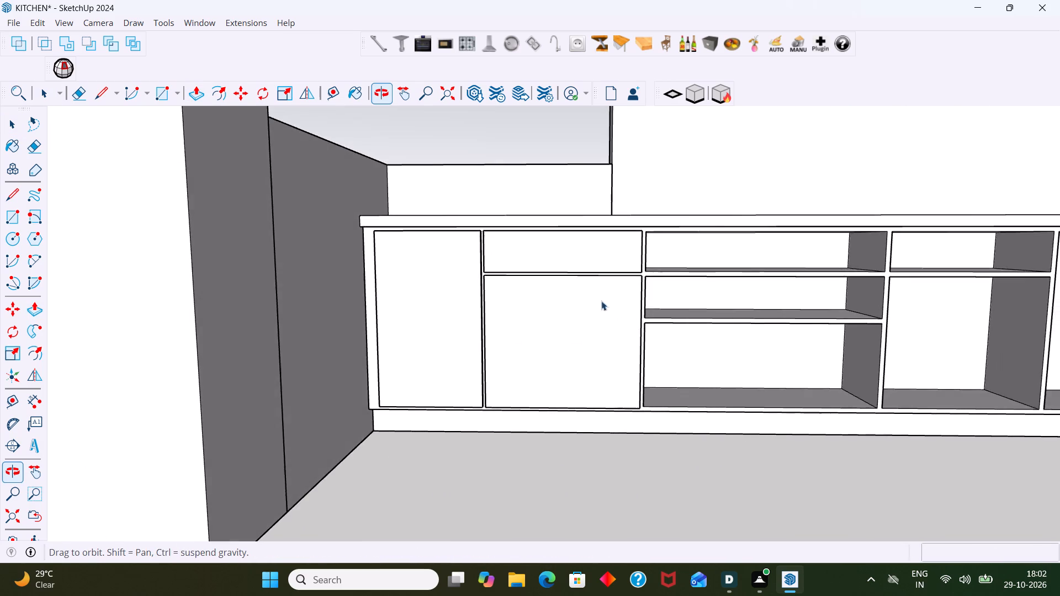
scroll(600, 261, "up", 11)
middle_click_drag(467, 296, 563, 331)
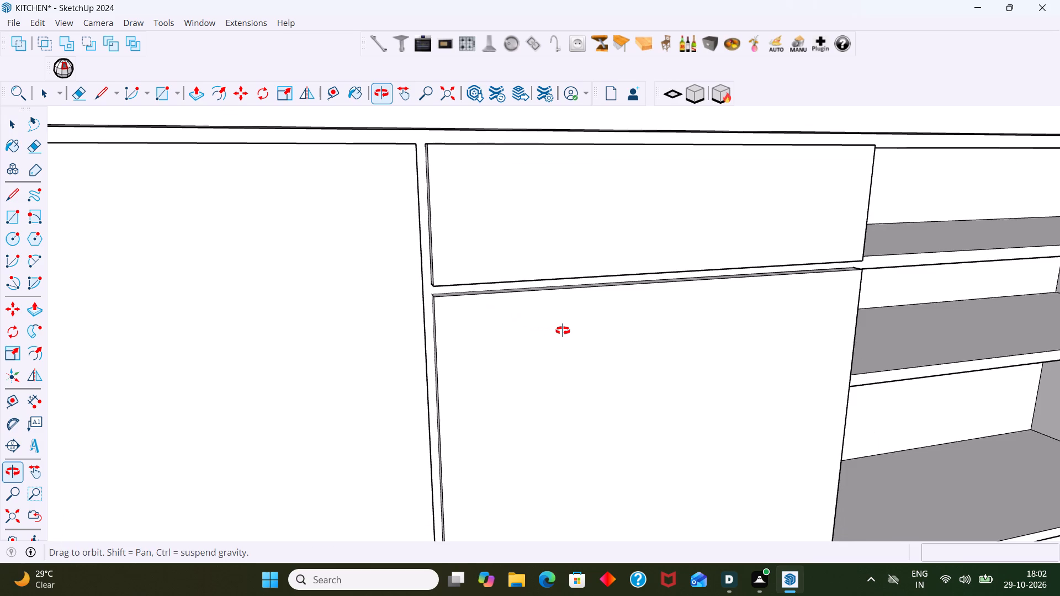
middle_click_drag(563, 331, 514, 331)
scroll(513, 326, "down", 6)
left_click(511, 276)
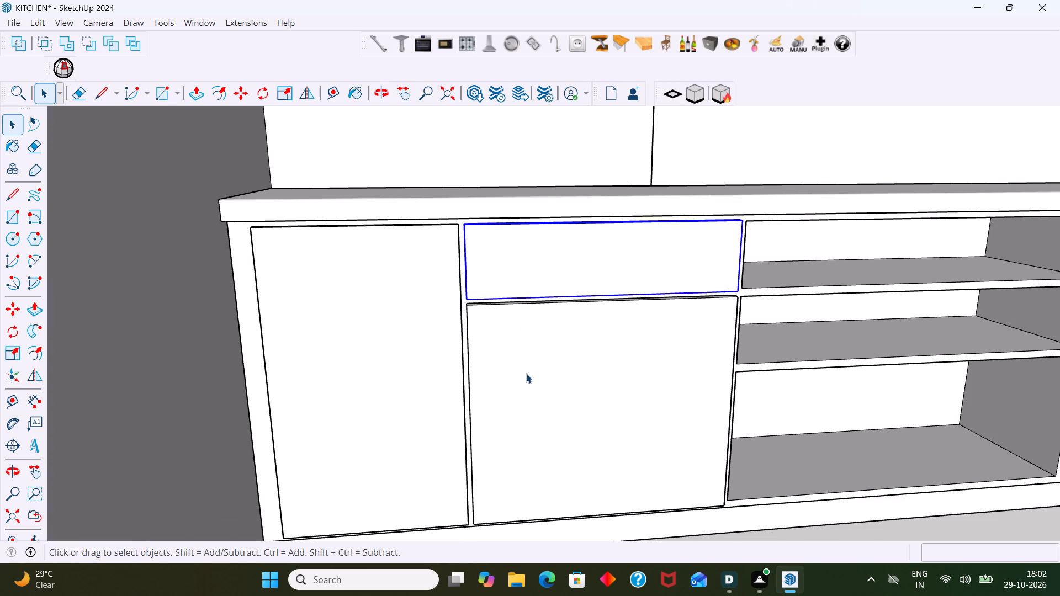
left_click(526, 374)
scroll(611, 391, "down", 5)
left_click(746, 492)
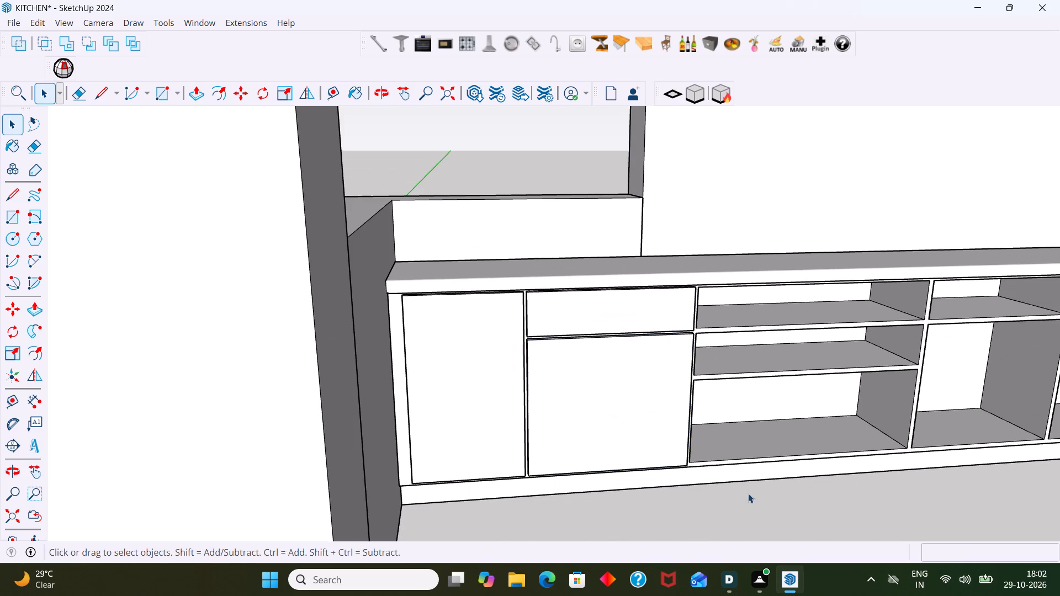
Draw an 882 × 148 mm rectangle over the top opening of the wide shelf compartments.
scroll(749, 494, "down", 2)
middle_click_drag(749, 496, 476, 459)
middle_click_drag(485, 391, 404, 401)
scroll(442, 327, "up", 6)
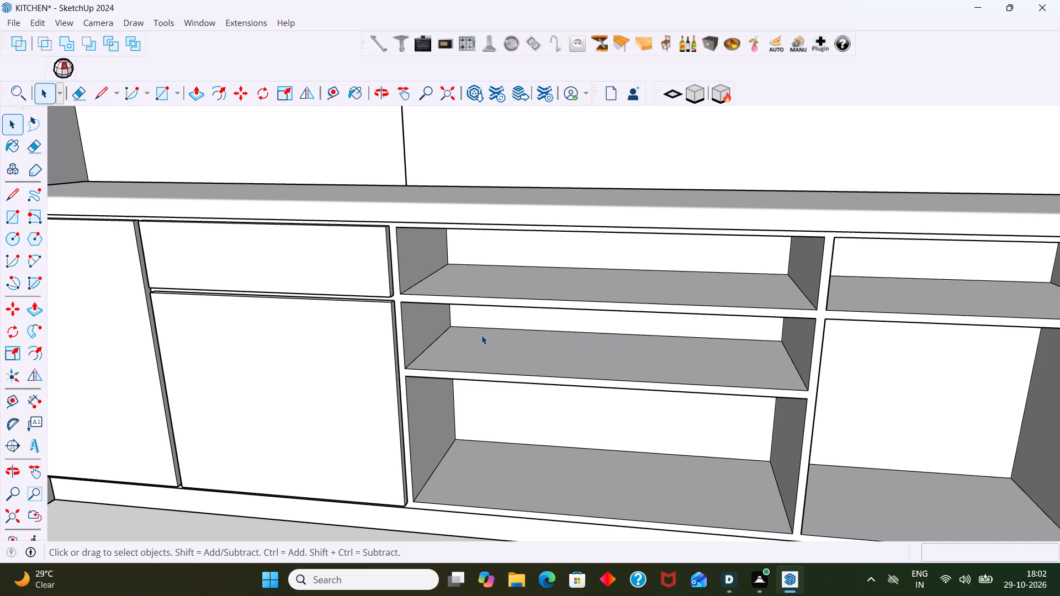
scroll(433, 335, "up", 4)
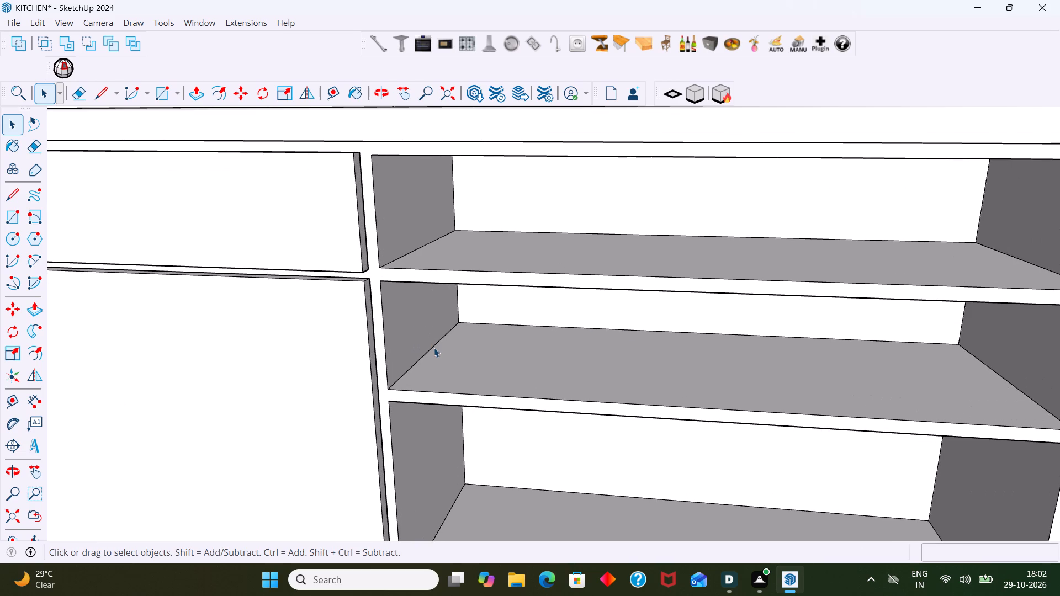
middle_click_drag(420, 348, 498, 369)
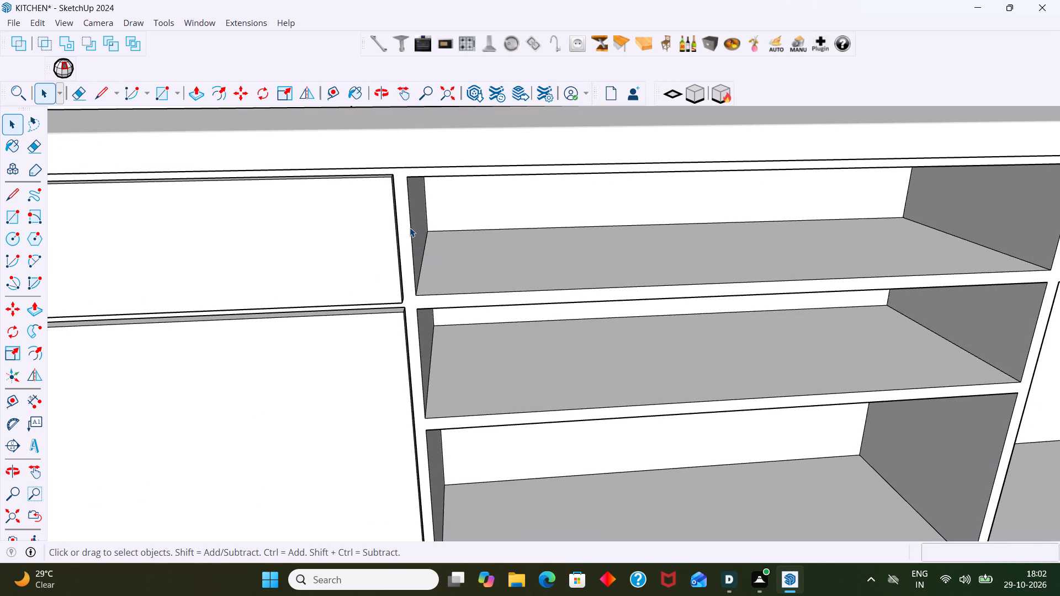
key("r")
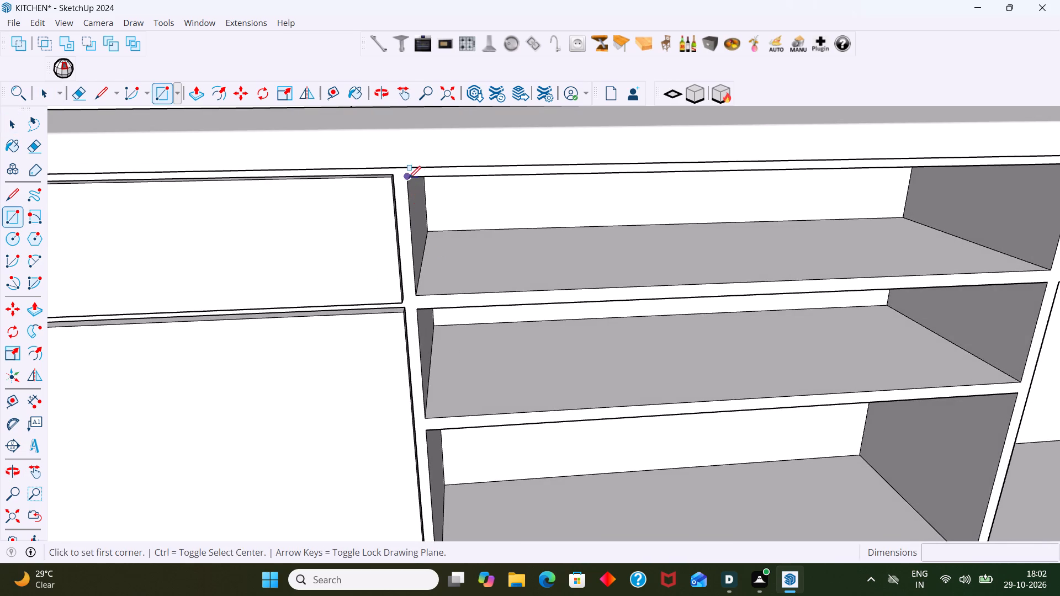
left_click(406, 177)
scroll(596, 277, "down", 1)
middle_click_drag(596, 277, 396, 270, "shift")
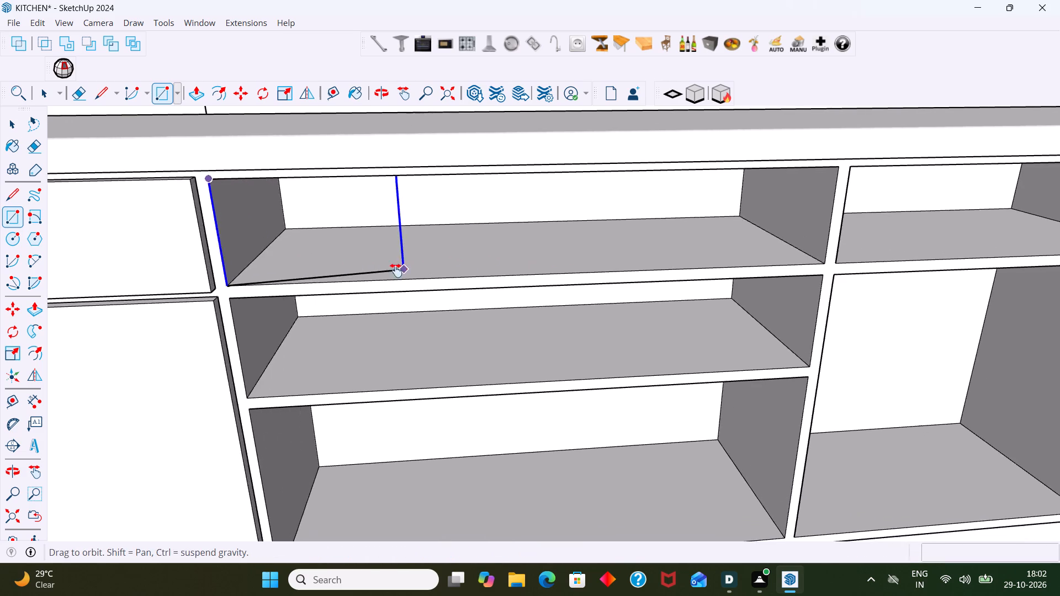
middle_click_drag(396, 270, 396, 268, "shift")
scroll(827, 270, "up", 5)
left_click(808, 259)
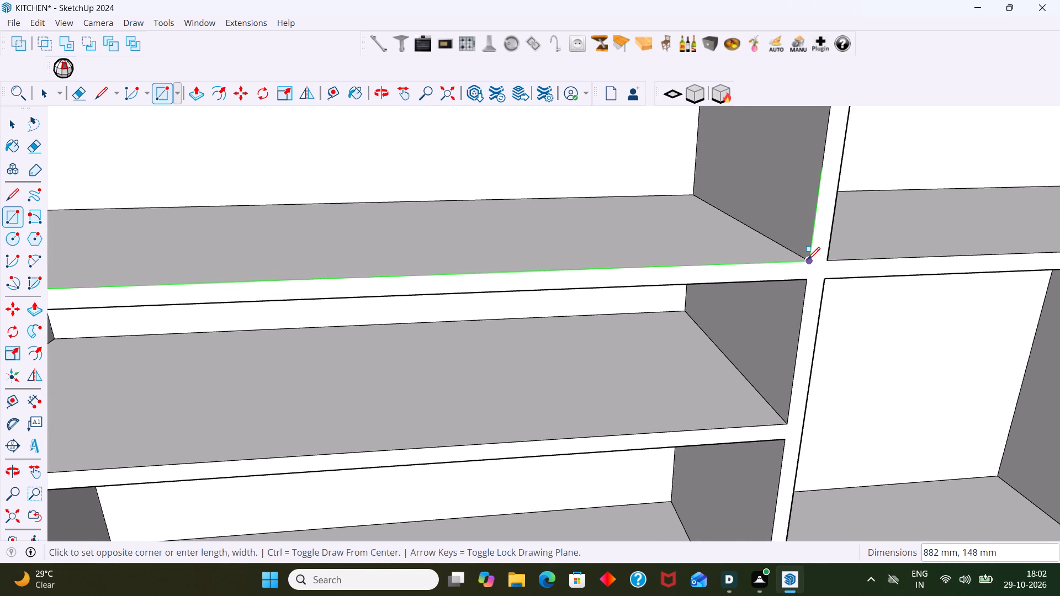
Group the face and edges of the new rectangle over the wide top compartment.
key("space")
double_click(706, 203)
triple_click(704, 206)
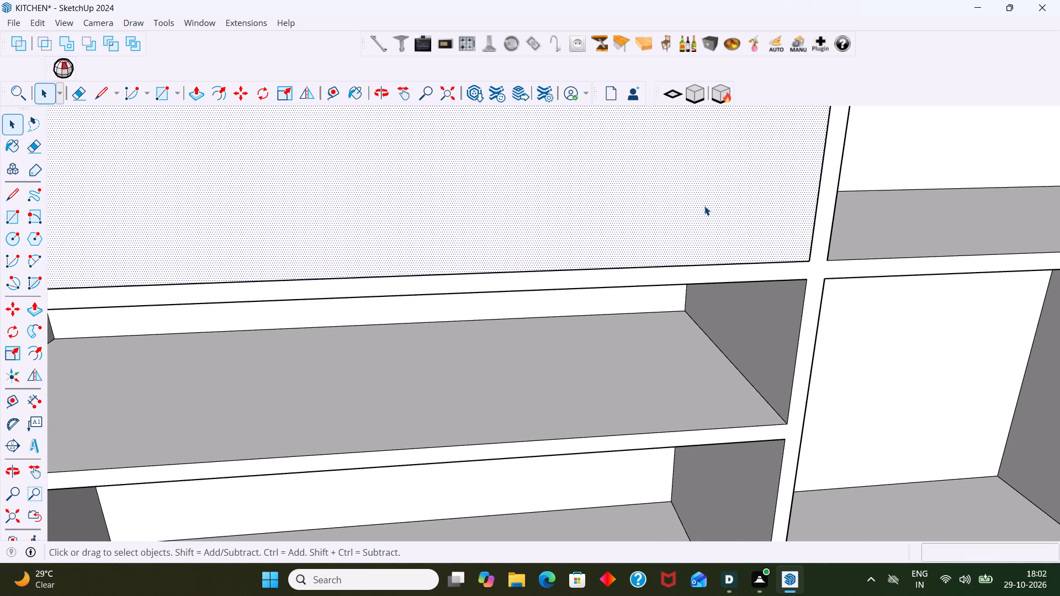
scroll(708, 206, "up", 1)
scroll(708, 206, "down", 8)
right_click(611, 207)
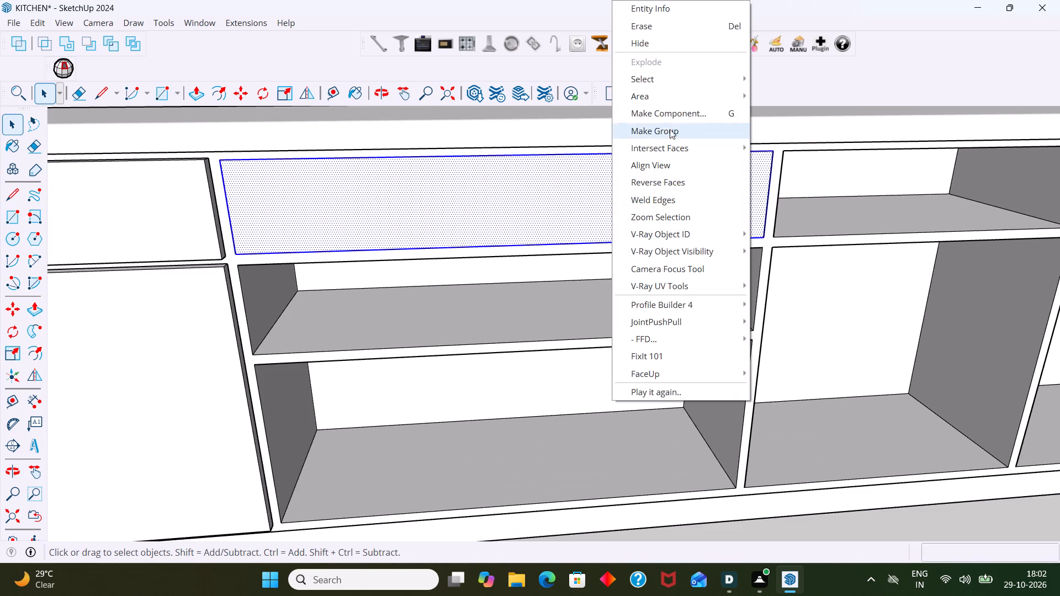
left_click(659, 133)
Open the new wide group and extrude its face 18 mm outward as a drawer front.
triple_click(589, 201)
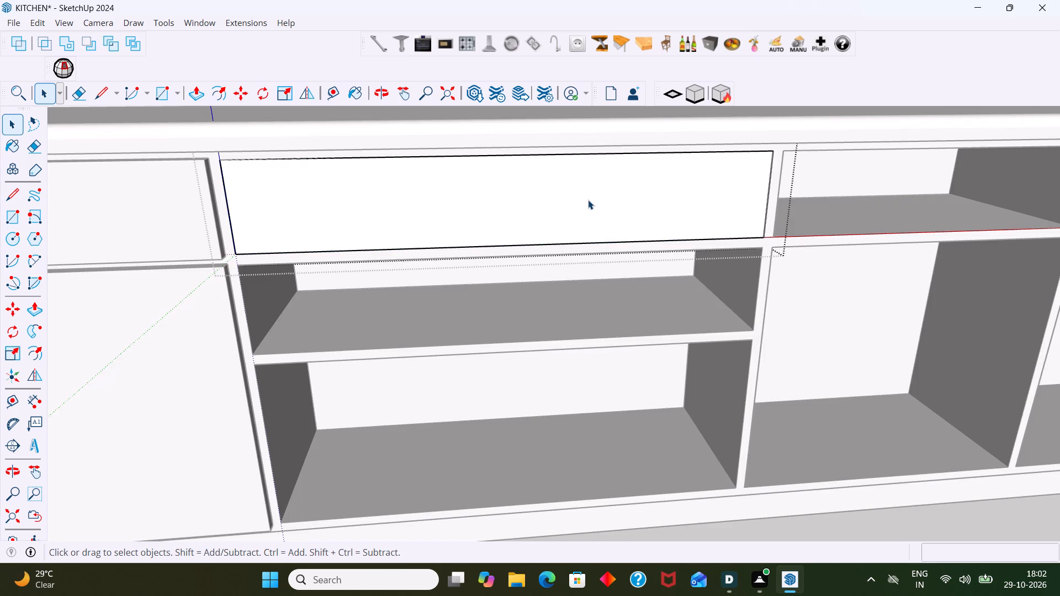
key("p")
left_click(589, 199)
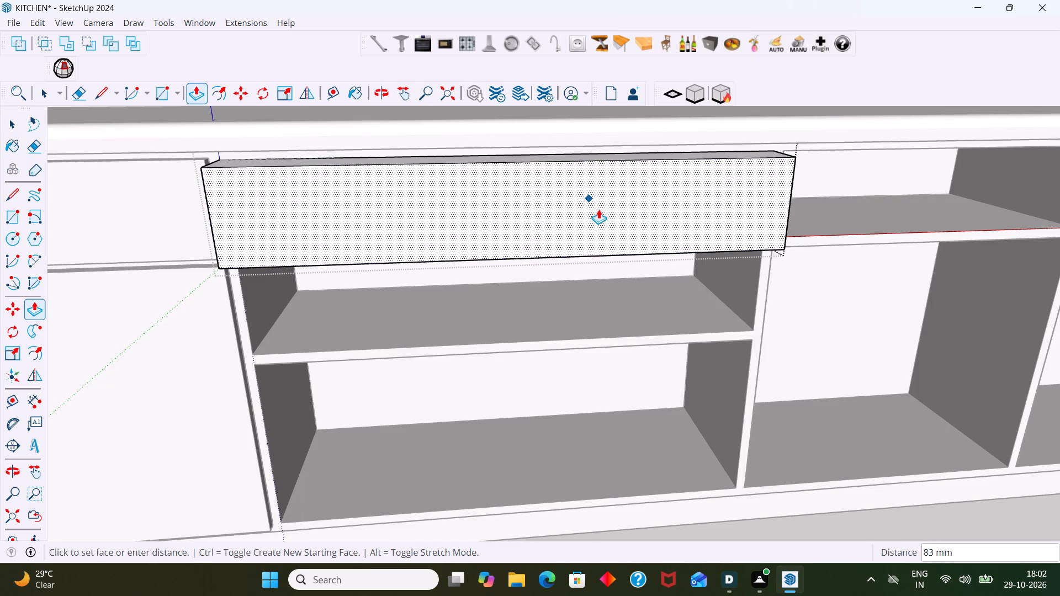
type("18")
key("Return")
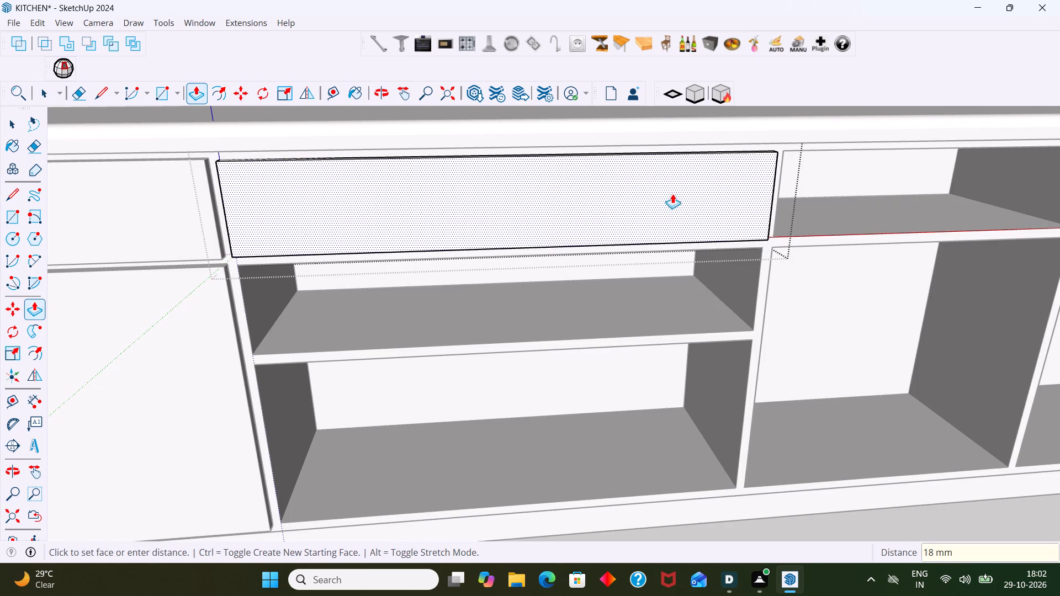
Extend the right end face of the wide top drawer front outward by 3 mm.
middle_click_drag(763, 203, 578, 241)
scroll(841, 251, "up", 8)
middle_click_drag(739, 254, 706, 251)
scroll(713, 255, "up", 3)
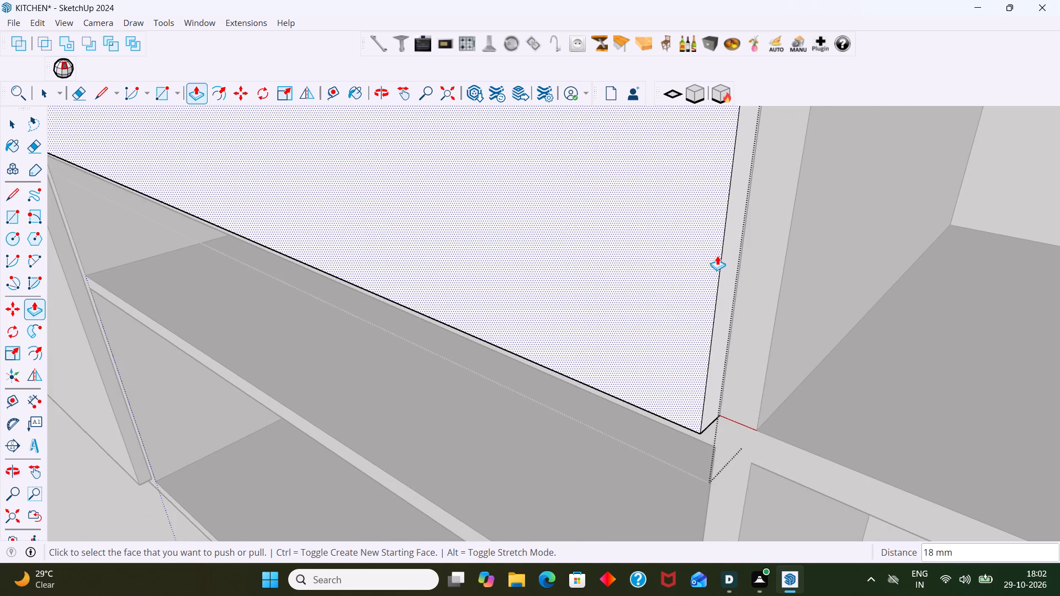
left_click(727, 258)
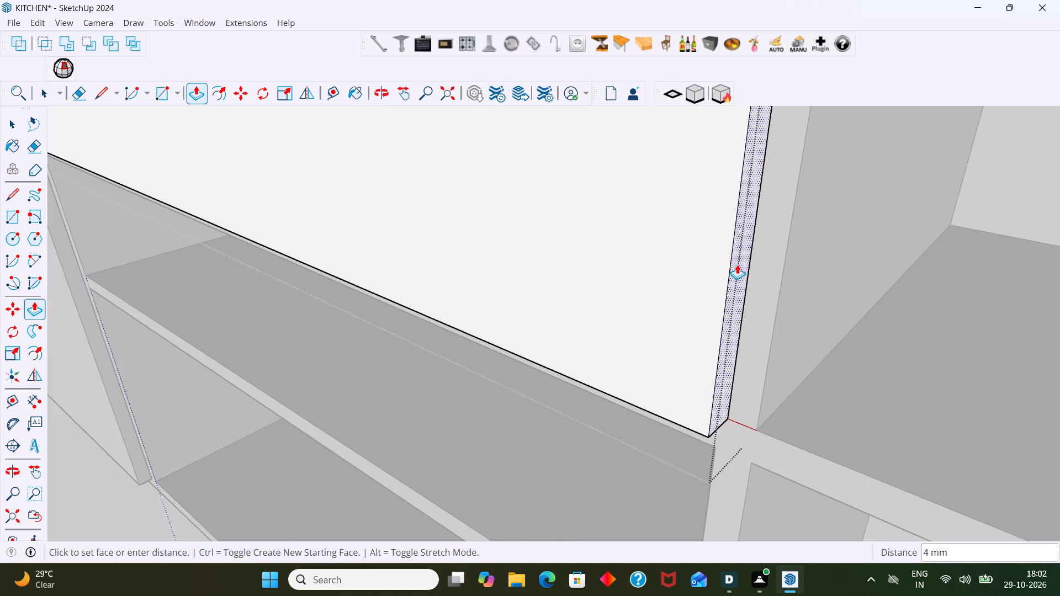
key("3")
key("Return")
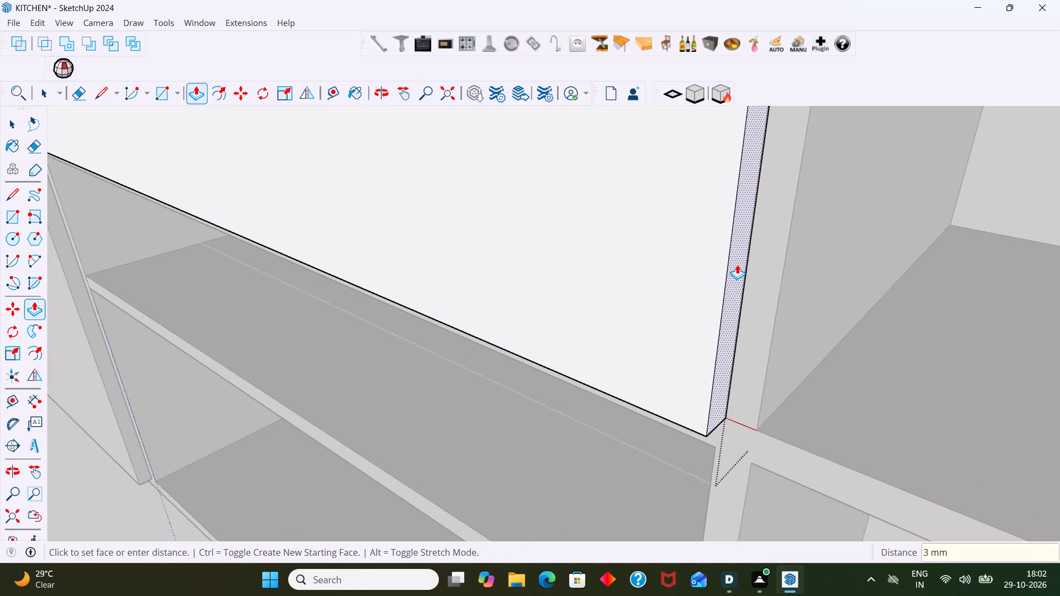
Extend the top edge face of the wide top drawer front by the same 3 mm.
scroll(749, 299, "down", 6)
middle_click_drag(765, 314, 745, 450, "shift")
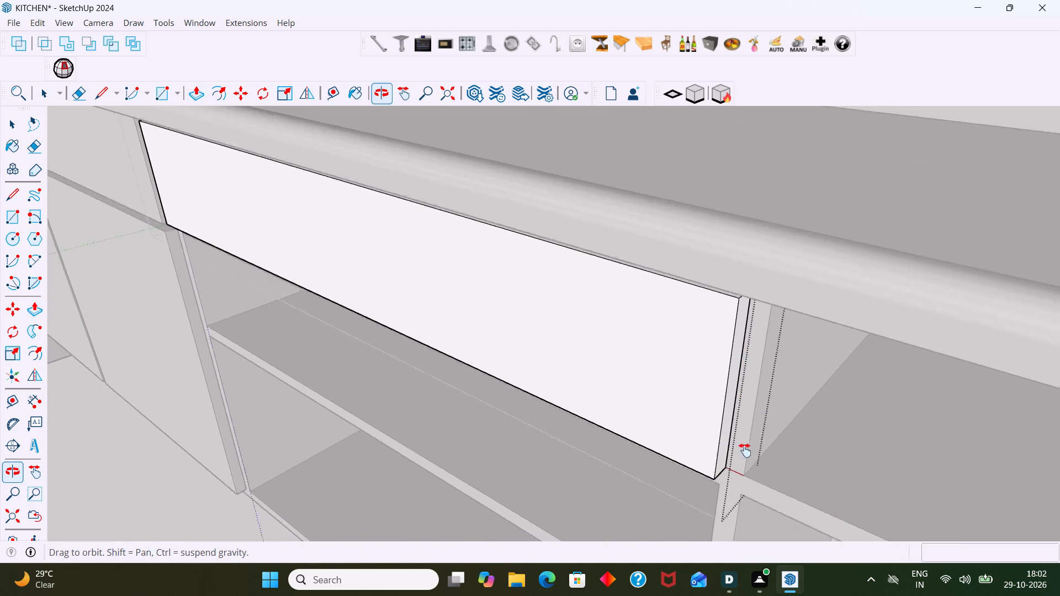
middle_click_drag(745, 450, 745, 438, "shift")
scroll(702, 345, "up", 3)
middle_click_drag(707, 336, 729, 278)
scroll(706, 301, "up", 5)
middle_click_drag(701, 311, 701, 341)
scroll(705, 326, "up", 2)
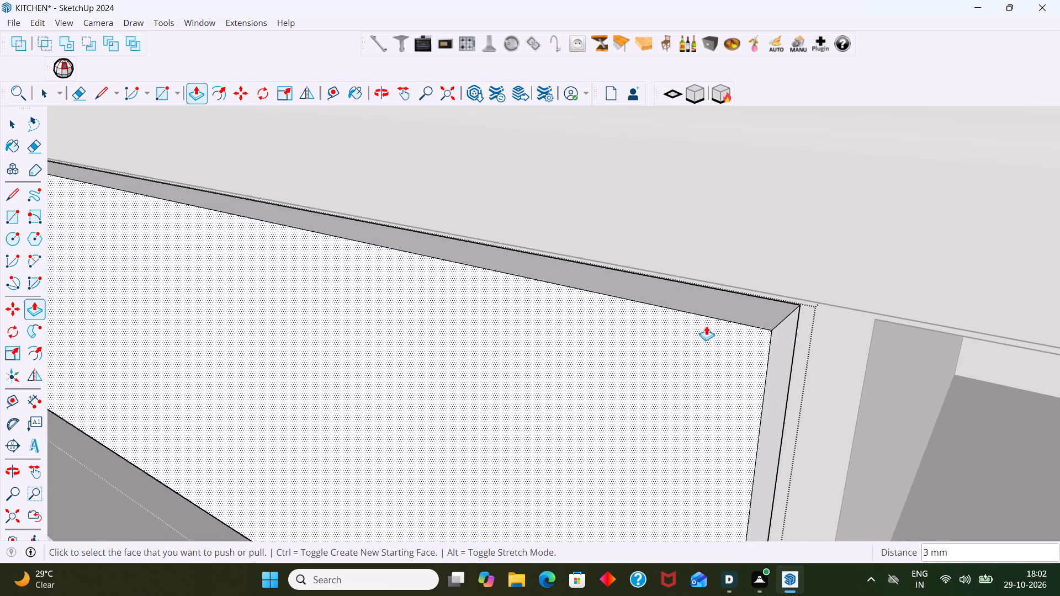
scroll(706, 326, "up", 2)
double_click(715, 302)
Extend the bottom edge face of the wide top drawer front by the same 3 mm.
scroll(708, 306, "down", 10)
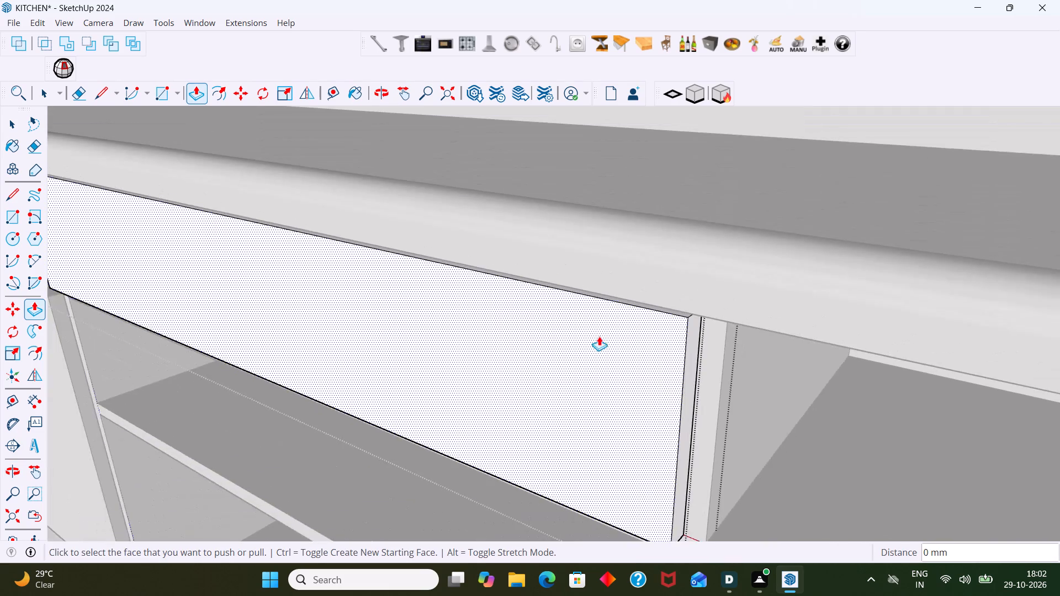
scroll(599, 336, "down", 4)
middle_click_drag(574, 413, 607, 258)
scroll(642, 262, "up", 7)
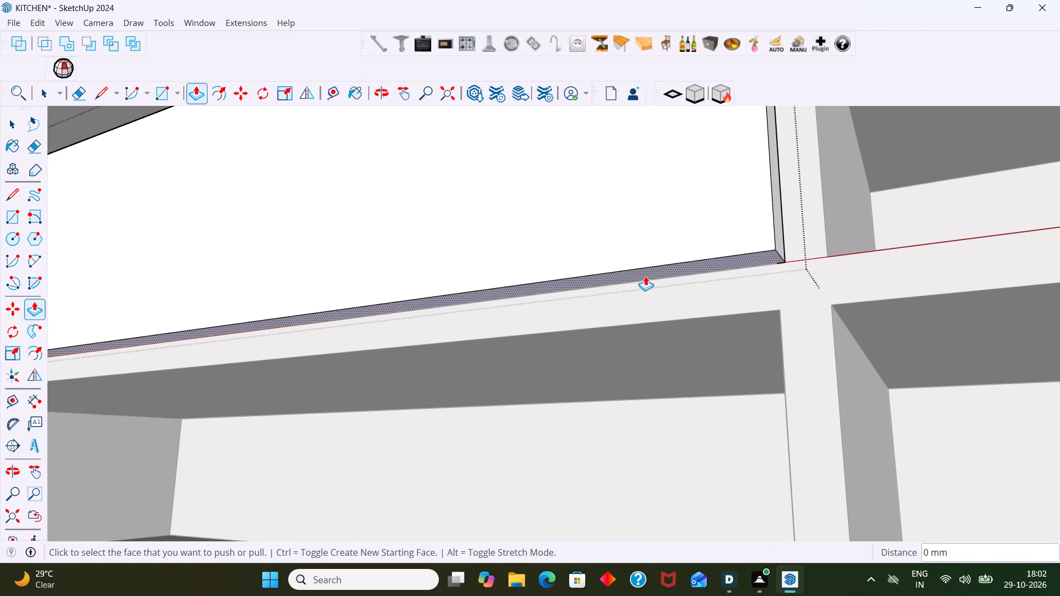
scroll(641, 273, "up", 3)
middle_click_drag(631, 272, 590, 264)
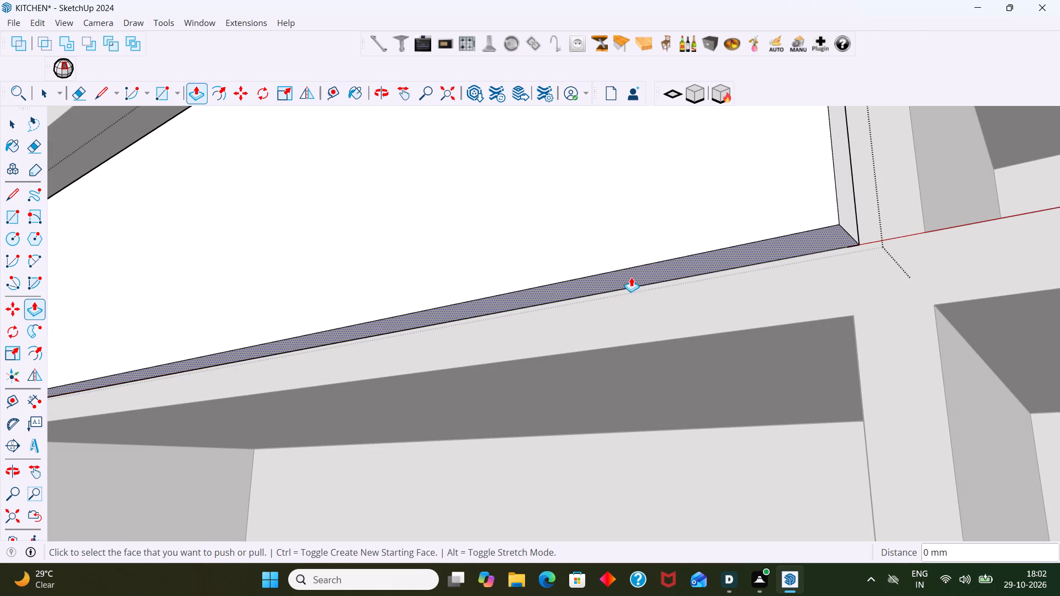
double_click(630, 276)
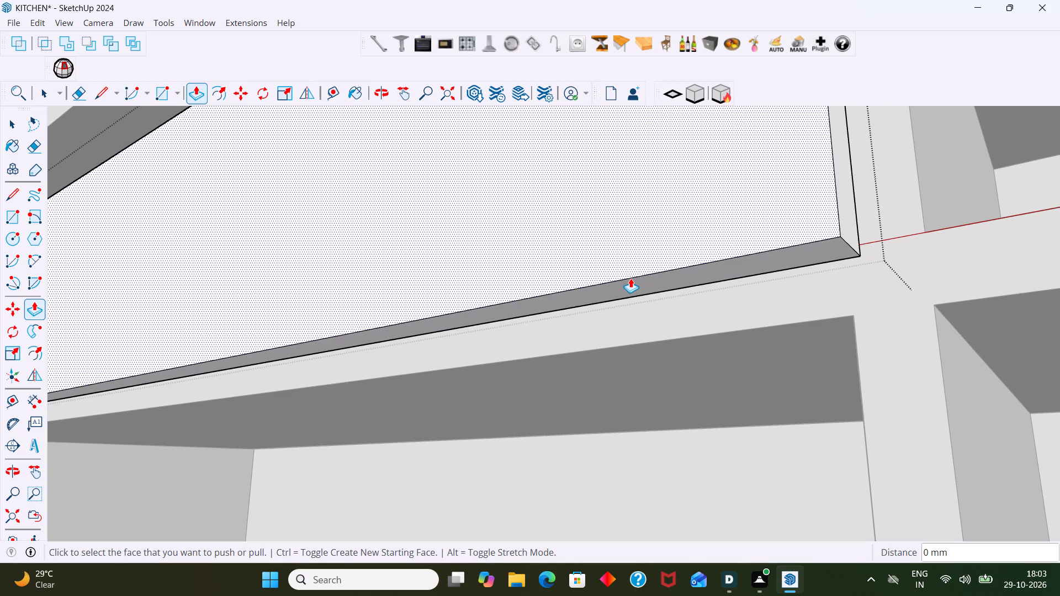
Extend the left end face of the wide top drawer front by the same 3 mm and leave its group.
scroll(624, 285, "down", 15)
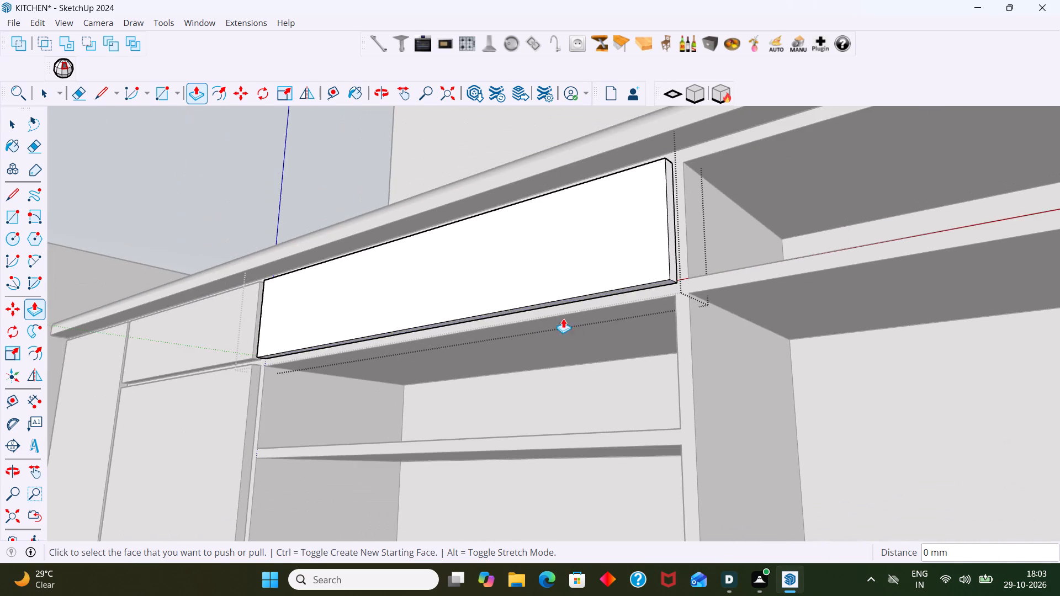
middle_click_drag(505, 322, 784, 282)
scroll(357, 207, "up", 9)
middle_click_drag(384, 225, 481, 237)
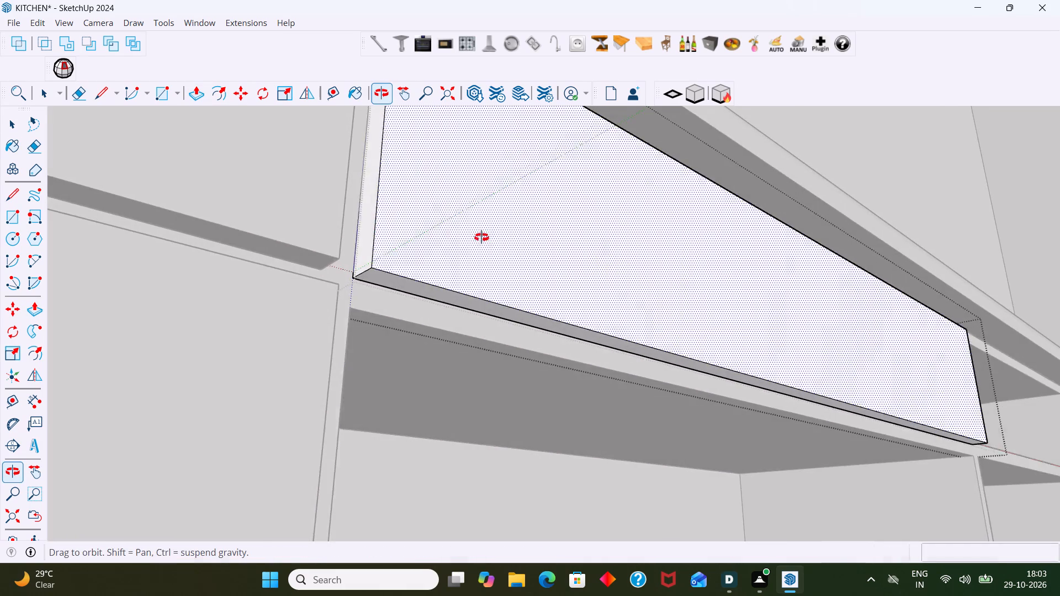
middle_click_drag(481, 237, 479, 237)
scroll(388, 235, "up", 5)
double_click(351, 228)
scroll(349, 238, "down", 6)
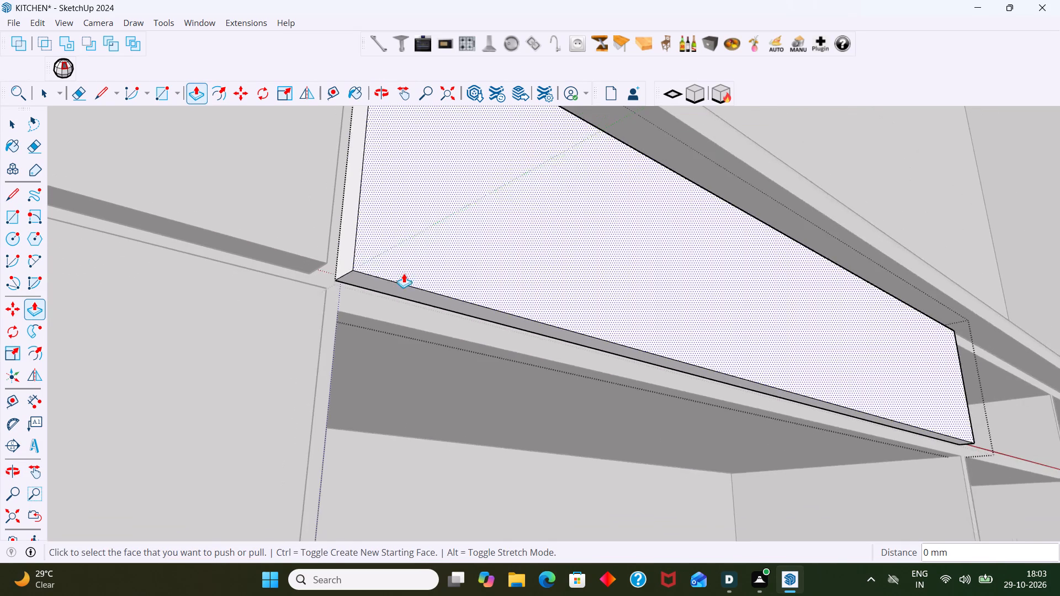
scroll(404, 273, "down", 20)
scroll(404, 273, "down", 2)
middle_click_drag(510, 319, 403, 349)
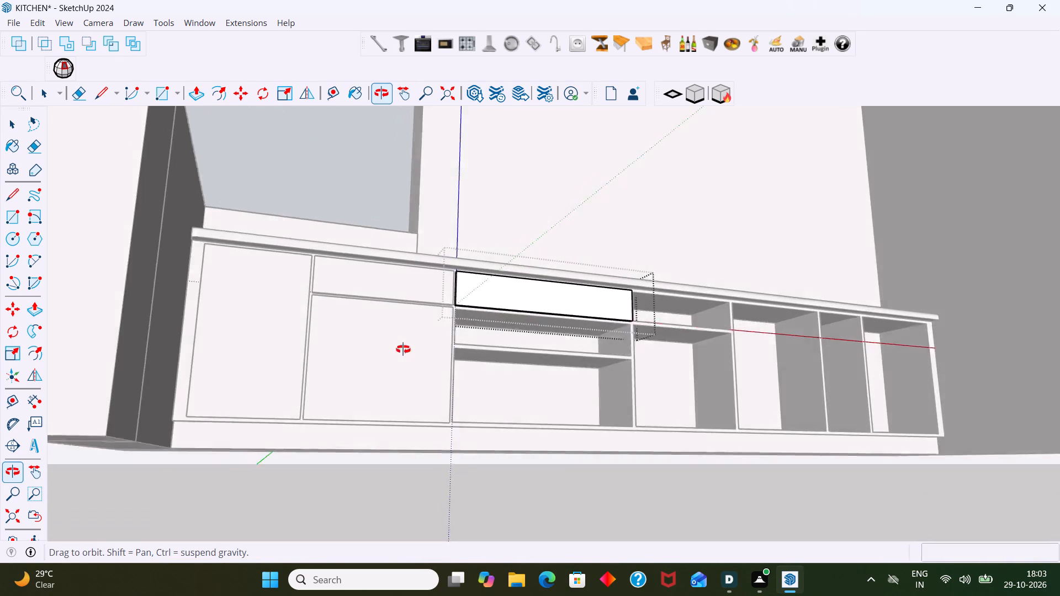
middle_click_drag(403, 349, 361, 353)
key("space")
left_click(522, 469)
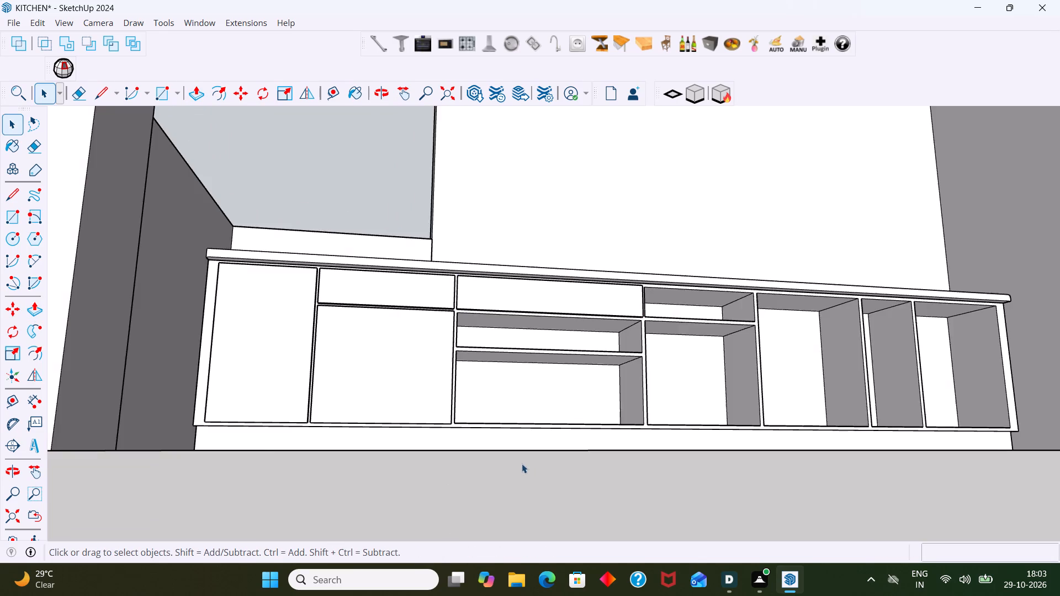
Draw a rectangle about 886 × 156 mm over the middle opening of the wide shelf compartments, from corner to corner.
scroll(521, 383, "down", 2)
middle_click_drag(501, 392, 493, 423)
scroll(506, 367, "up", 10)
middle_click_drag(417, 333, 371, 370)
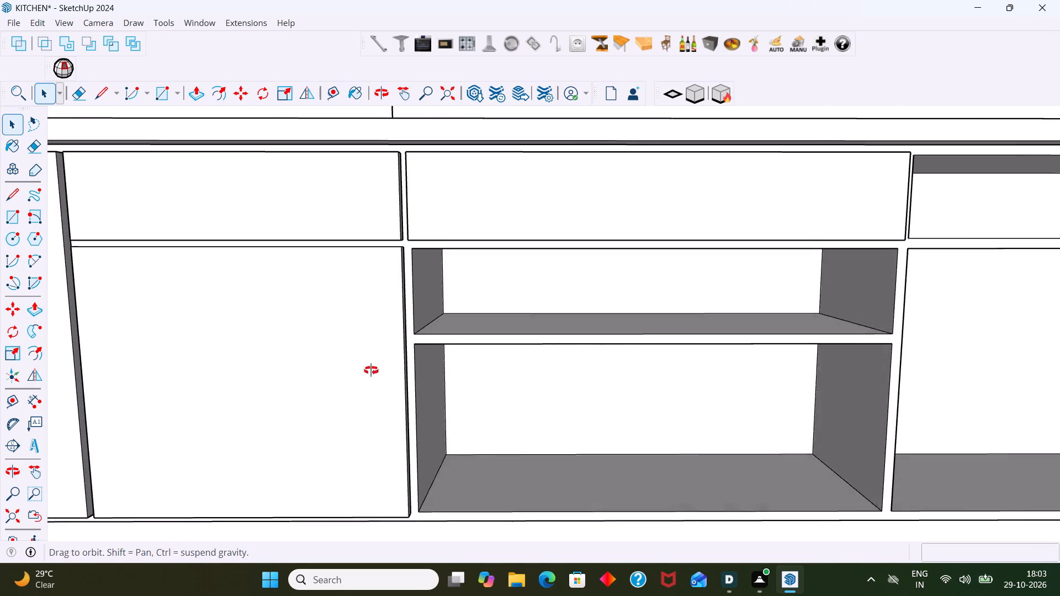
middle_click_drag(371, 370, 365, 381)
scroll(465, 278, "up", 4)
middle_click_drag(420, 294, 411, 313)
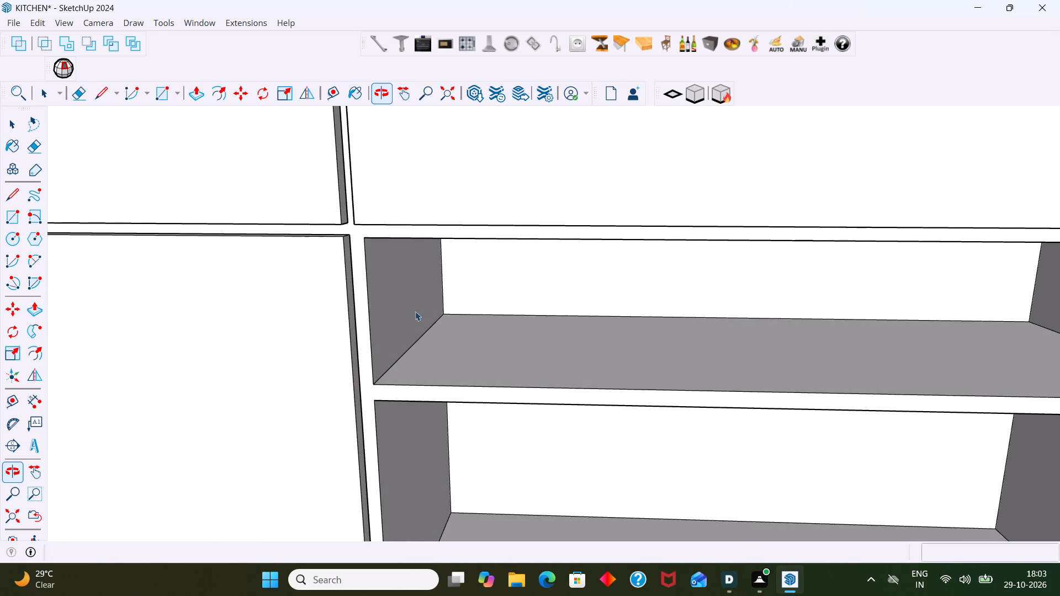
scroll(417, 310, "down", 7)
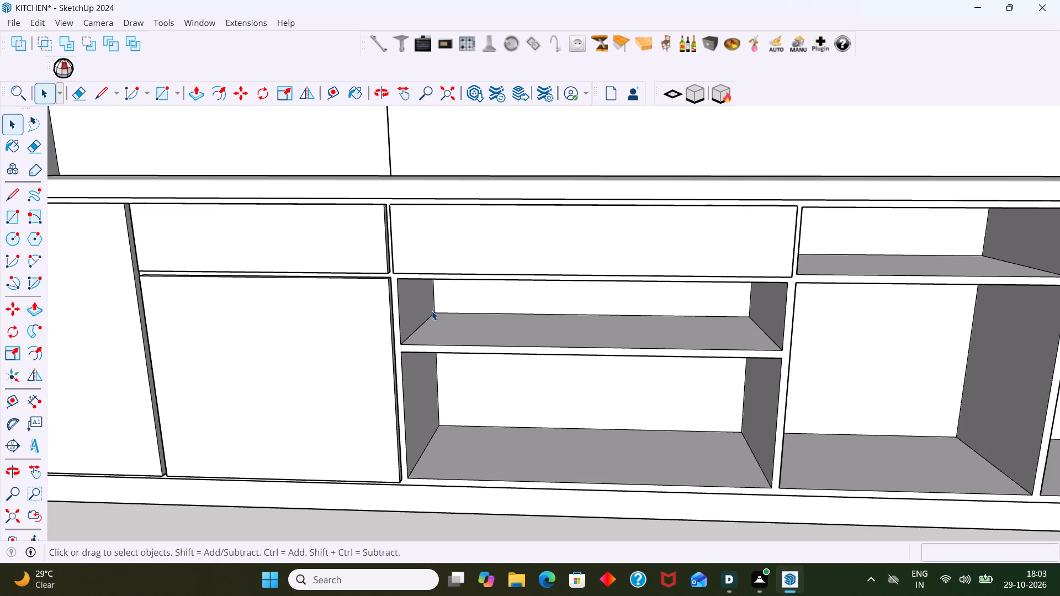
key("r")
scroll(402, 294, "up", 7)
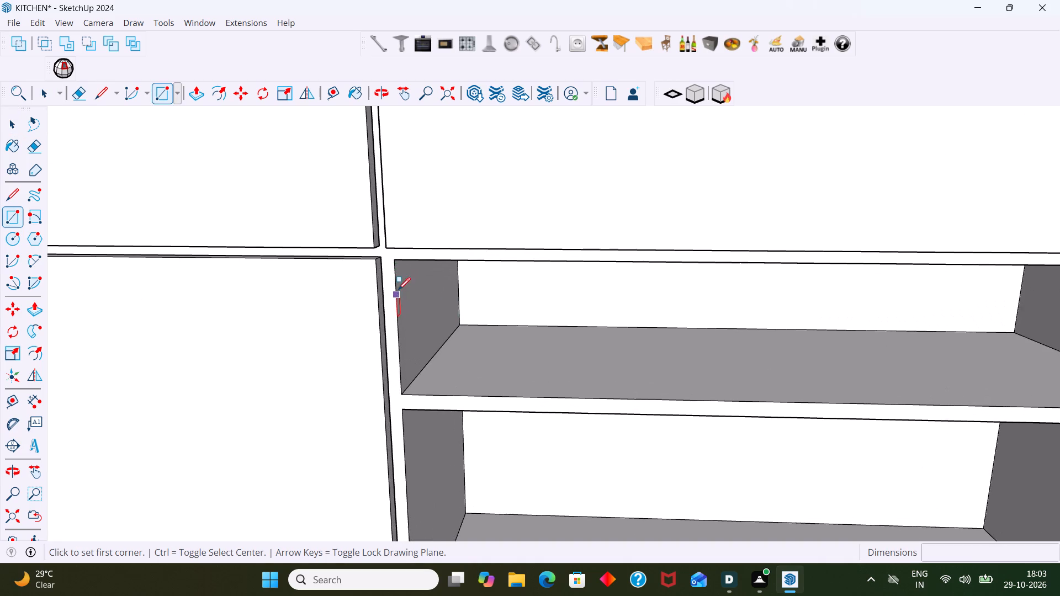
left_click(398, 260)
scroll(575, 382, "down", 4)
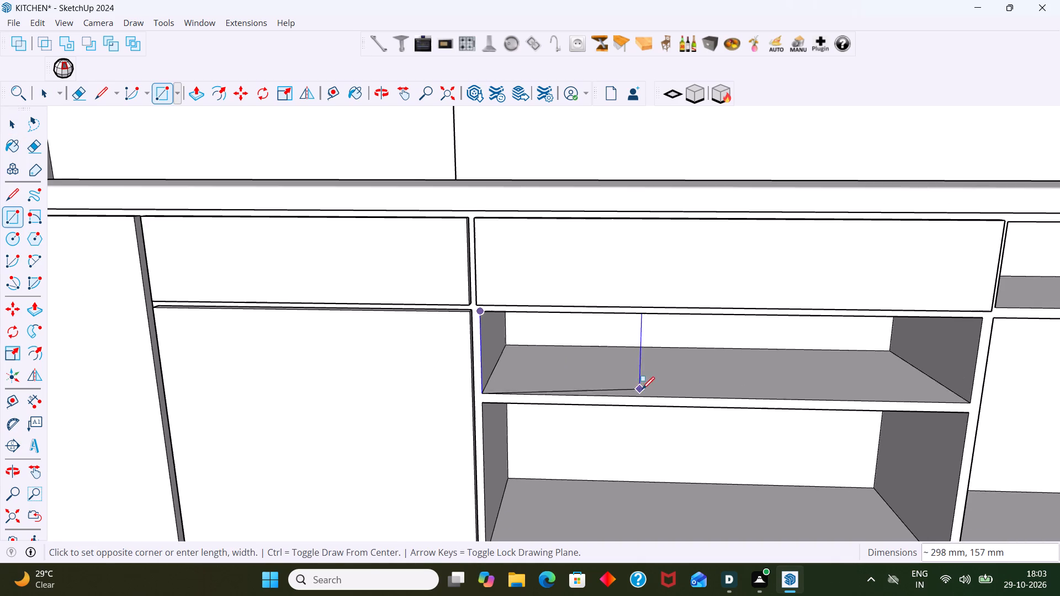
scroll(642, 389, "down", 1)
middle_click_drag(639, 364, 446, 339, "shift")
scroll(741, 360, "up", 7)
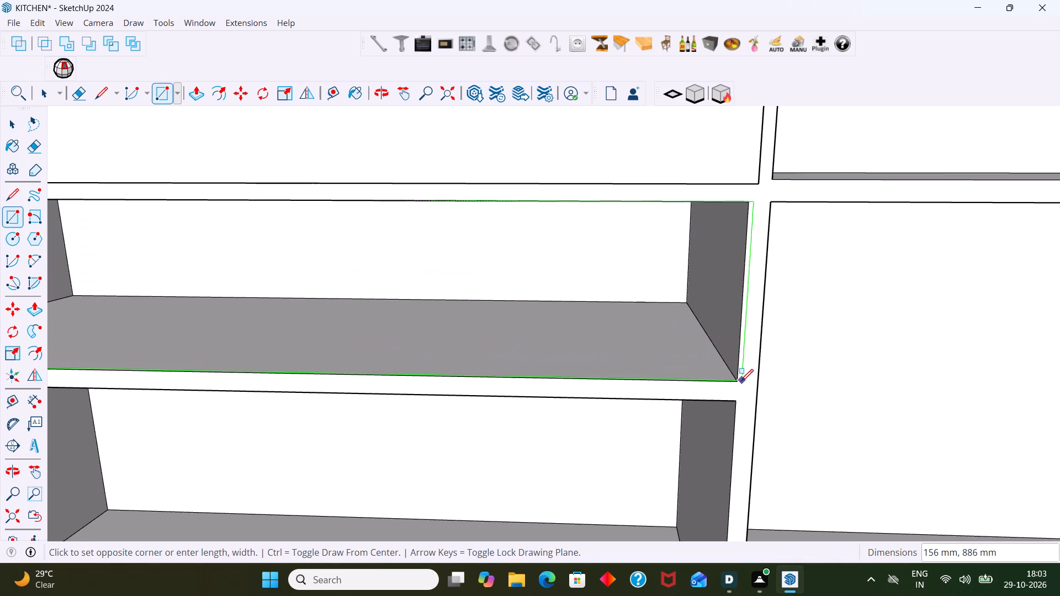
left_click(738, 381)
Group the face and edges of the new rectangle over the wide middle opening.
key("space")
double_click(649, 331)
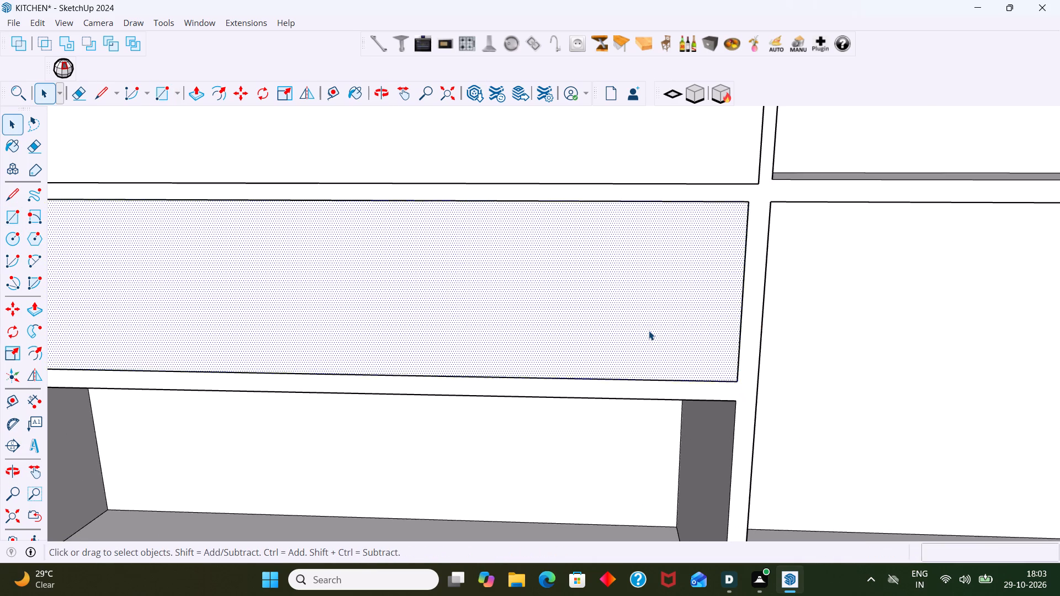
right_click(649, 330)
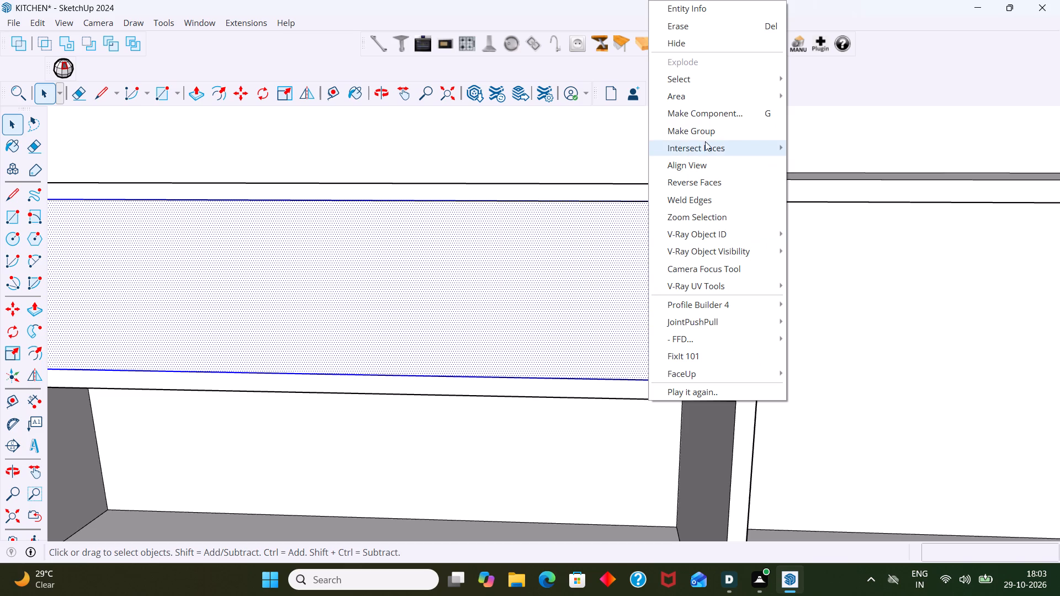
left_click(701, 132)
Open the wide middle group and extrude its face 18 mm outward as a drawer front.
double_click(639, 273)
left_click(642, 273)
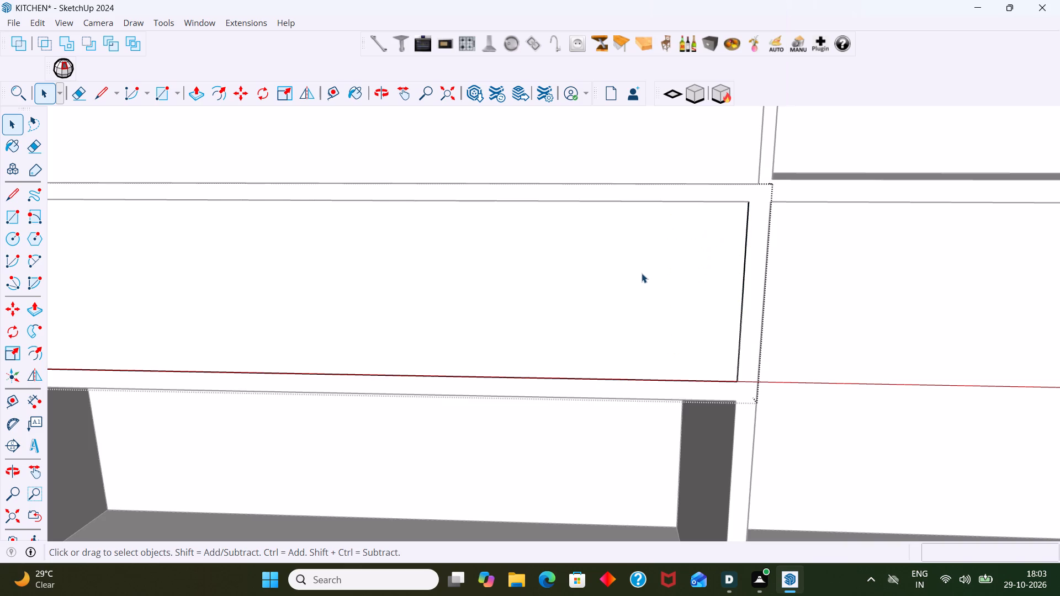
key("p")
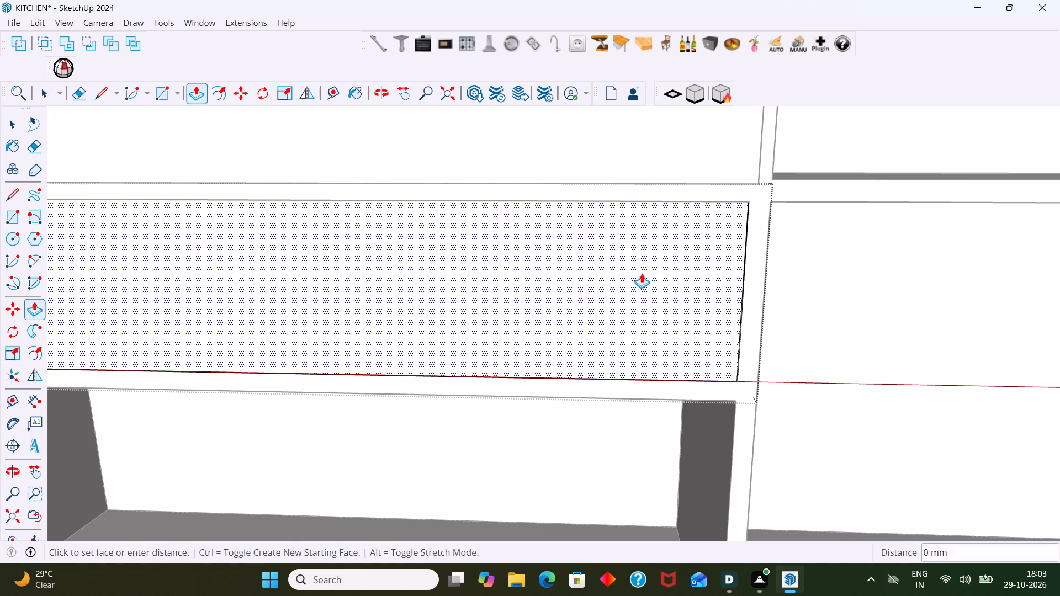
left_click(642, 273)
type("18")
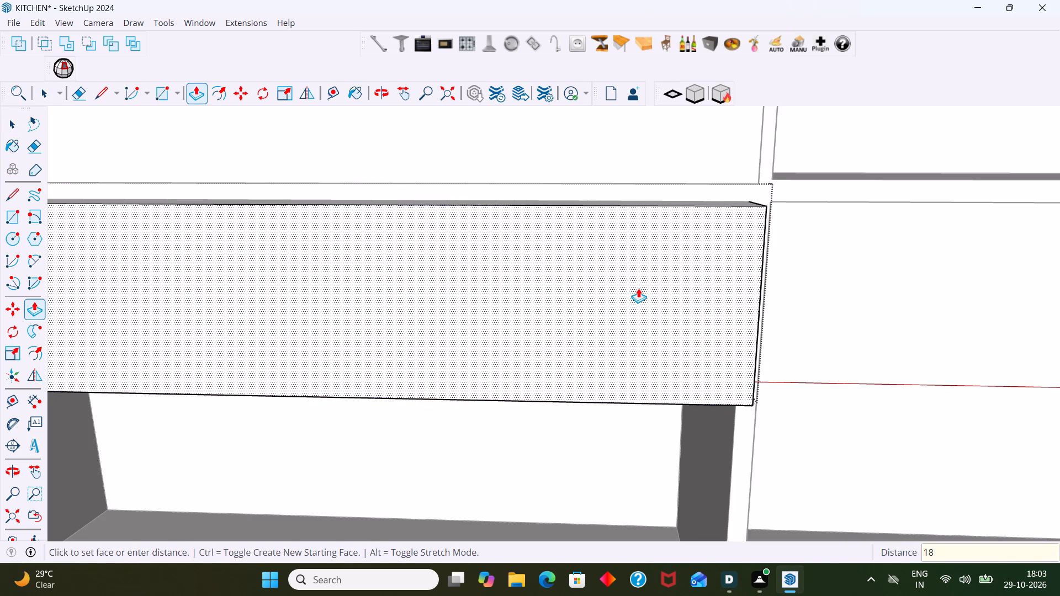
key("Return")
Extend the right end face of the wide middle drawer front outward by 3 mm.
scroll(645, 288, "left", 1)
middle_click_drag(788, 300, 672, 316)
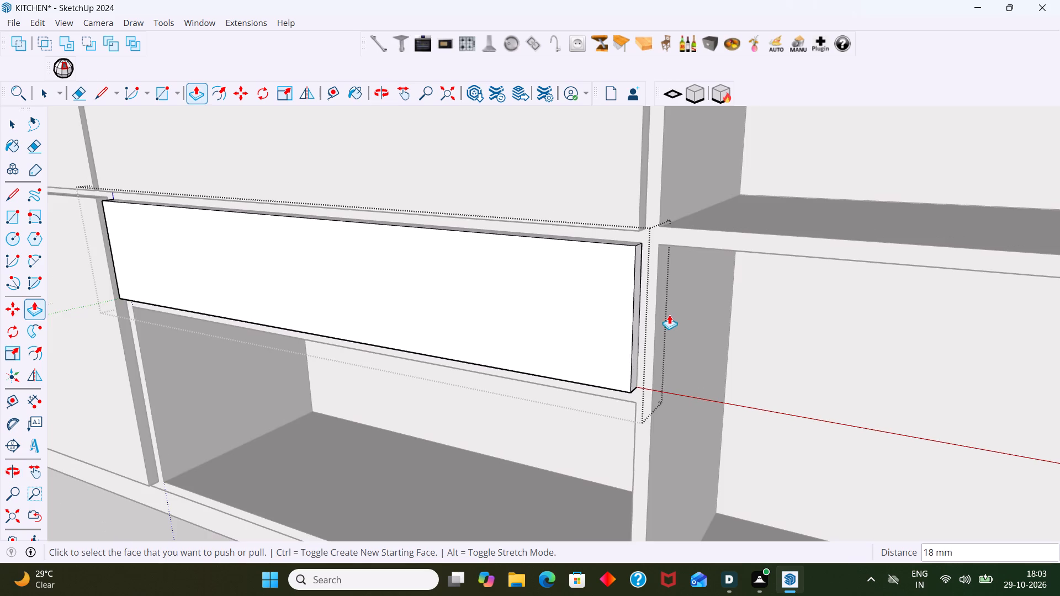
scroll(667, 314, "up", 7)
left_click(605, 344)
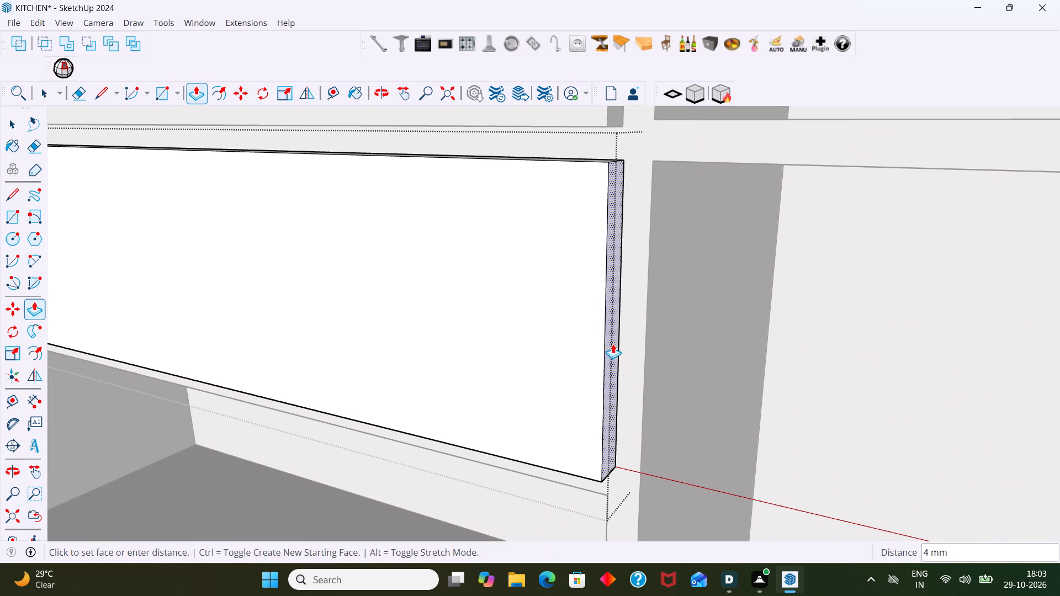
key("3")
key("Return")
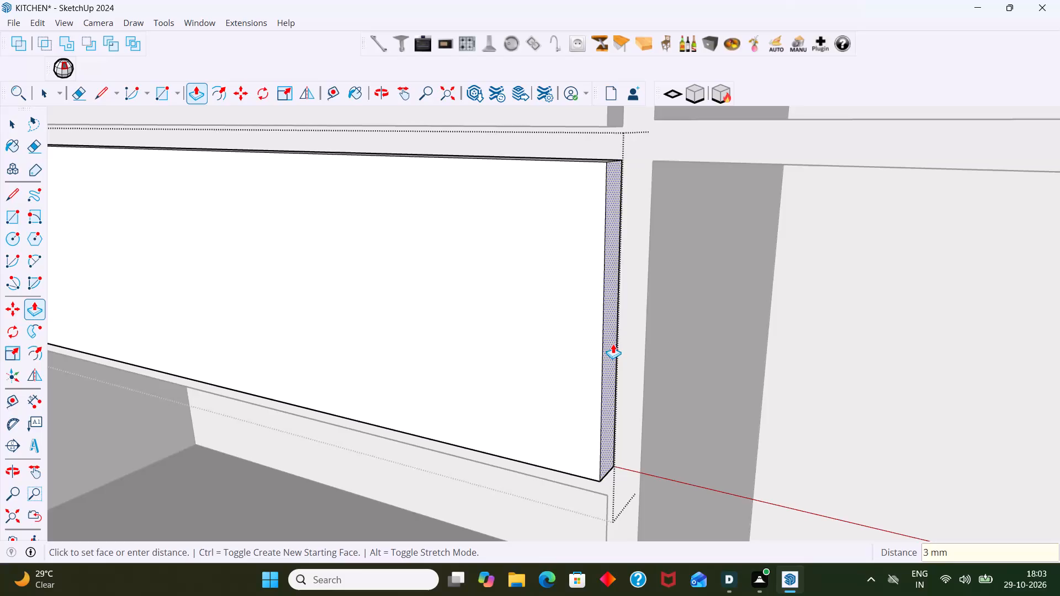
Extend the top edge face of the wide middle drawer front by the same 3 mm.
scroll(634, 322, "down", 2)
middle_click_drag(645, 280, 638, 356)
scroll(602, 204, "up", 5)
double_click(608, 191)
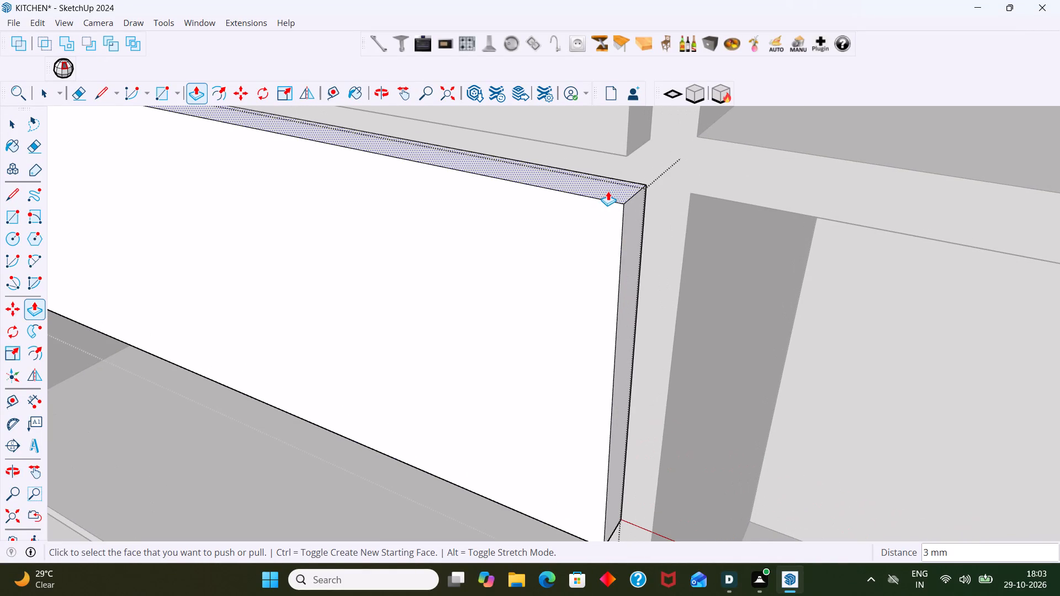
Extend the bottom edge face of the wide middle drawer front by the same 3 mm.
scroll(587, 249, "down", 7)
middle_click_drag(580, 398, 632, 140)
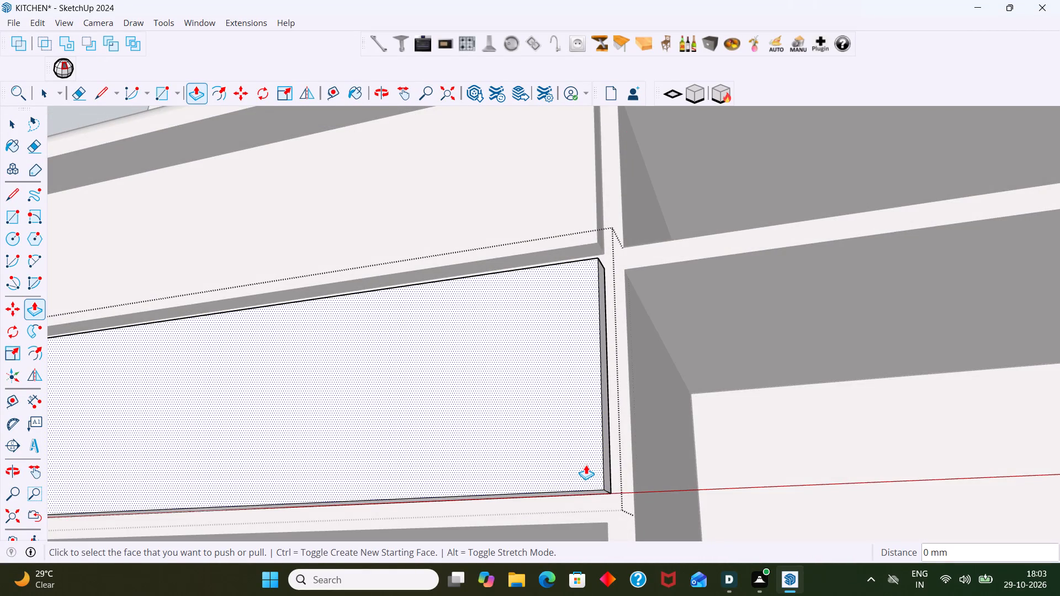
middle_click_drag(584, 459, 590, 258, "shift")
scroll(580, 297, "up", 5)
double_click(576, 292)
Extend the left end face of the wide middle drawer front by the same 3 mm.
scroll(561, 308, "down", 2)
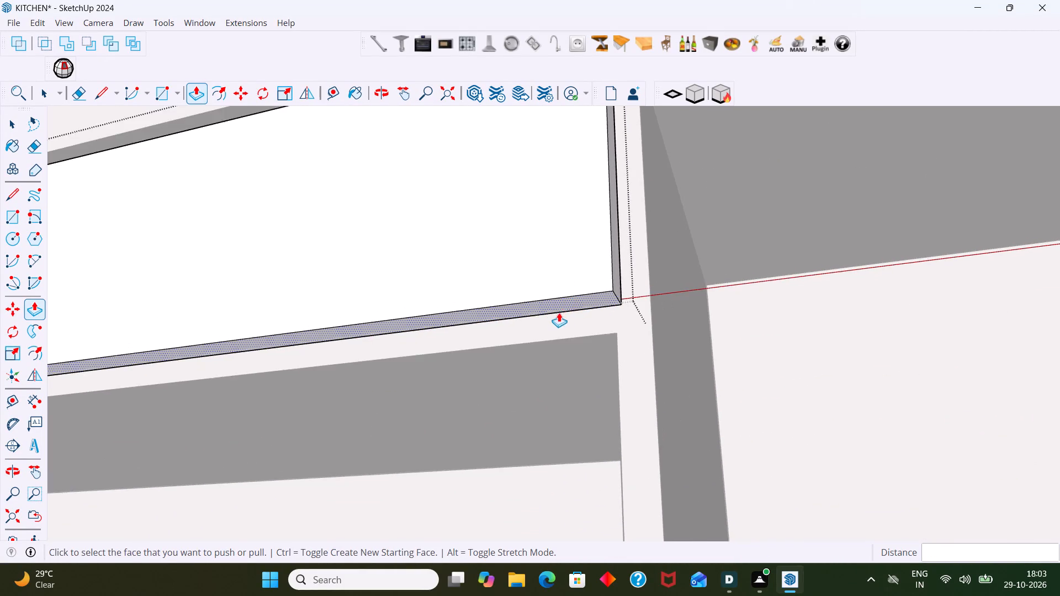
scroll(559, 312, "down", 8)
middle_click_drag(385, 338, 781, 282)
middle_click_drag(378, 275, 698, 275)
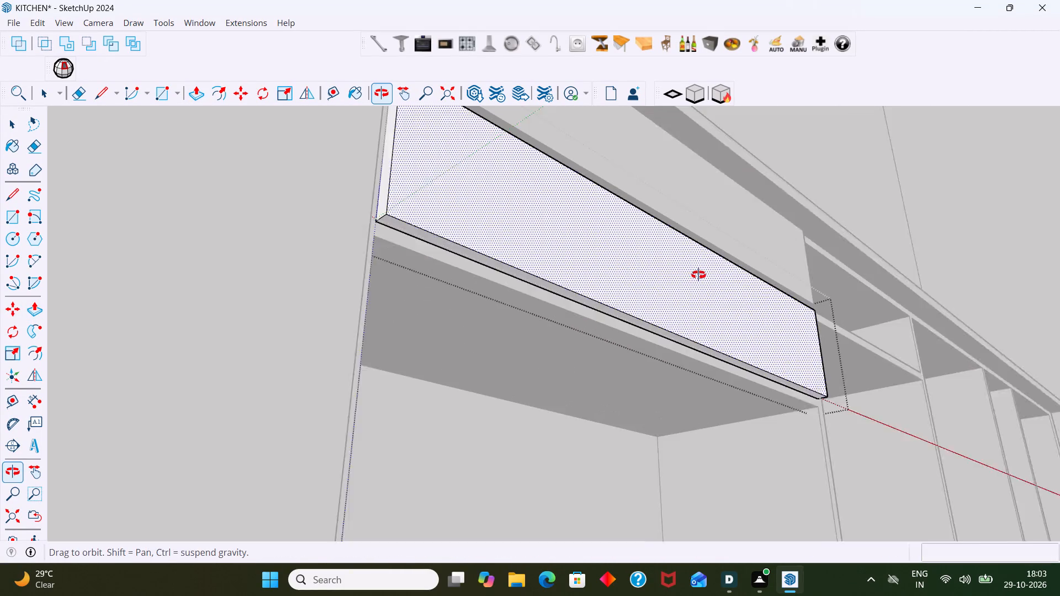
middle_click_drag(698, 275, 699, 273)
scroll(441, 206, "up", 8)
double_click(381, 193)
scroll(383, 217, "down", 9)
scroll(422, 292, "down", 2)
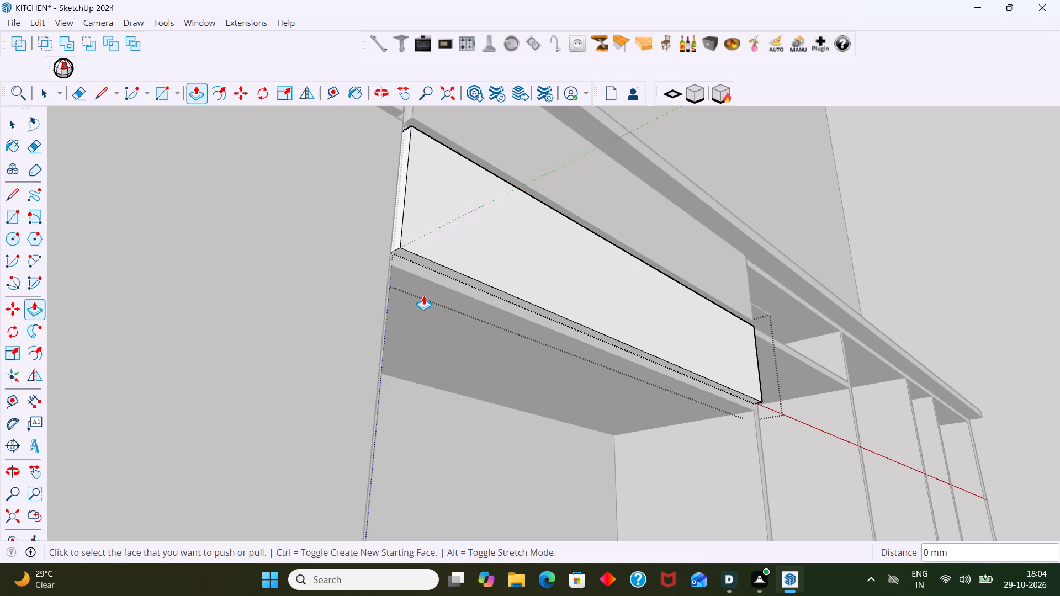
scroll(413, 306, "down", 5)
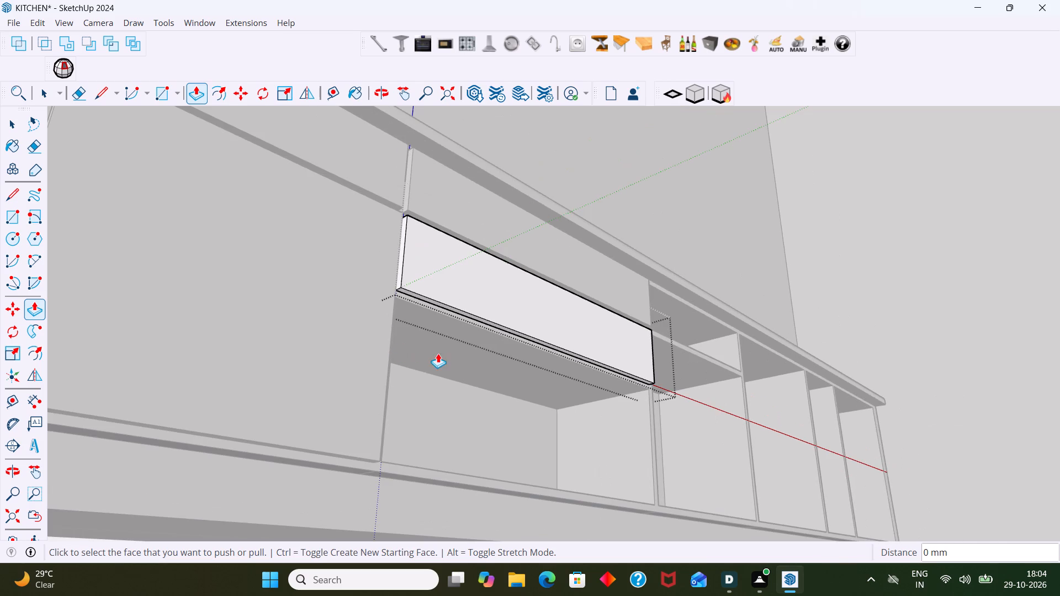
middle_click_drag(438, 353, 401, 344)
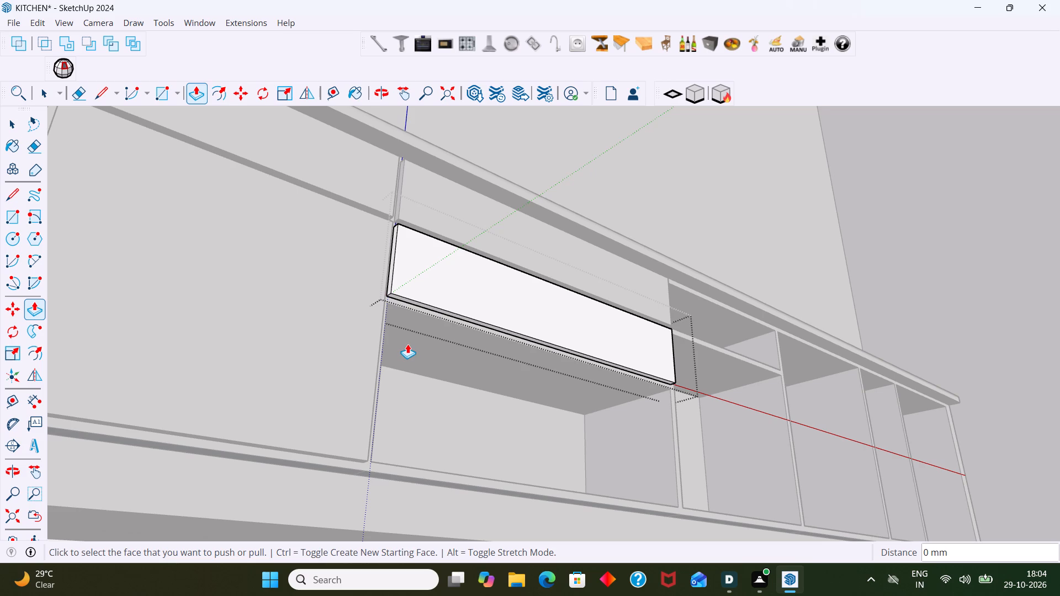
Finish editing the wide middle drawer front by leaving its group and returning to the whole kitchen model.
scroll(418, 358, "down", 4)
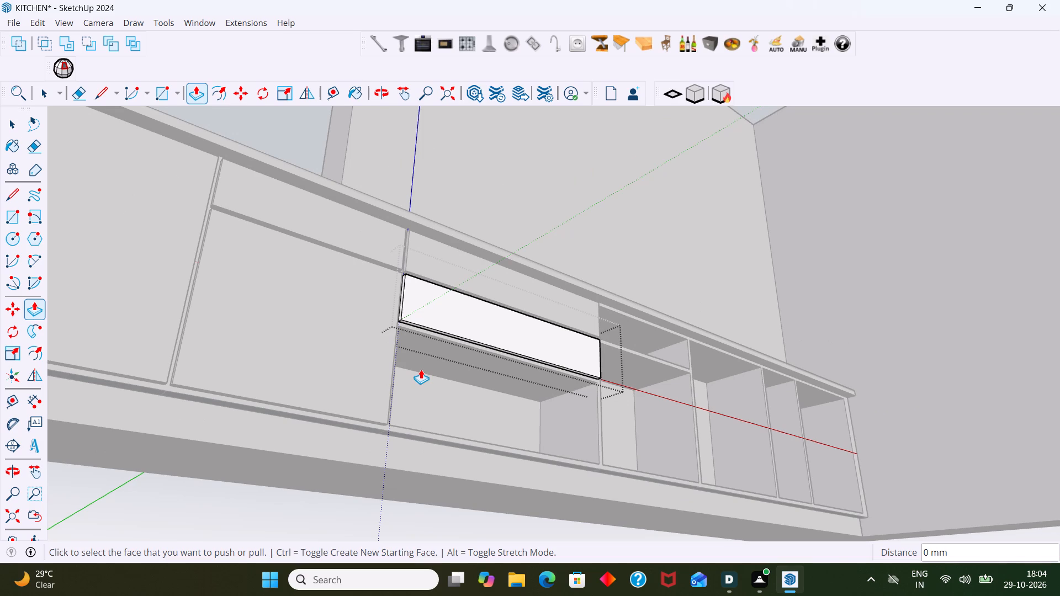
key("space")
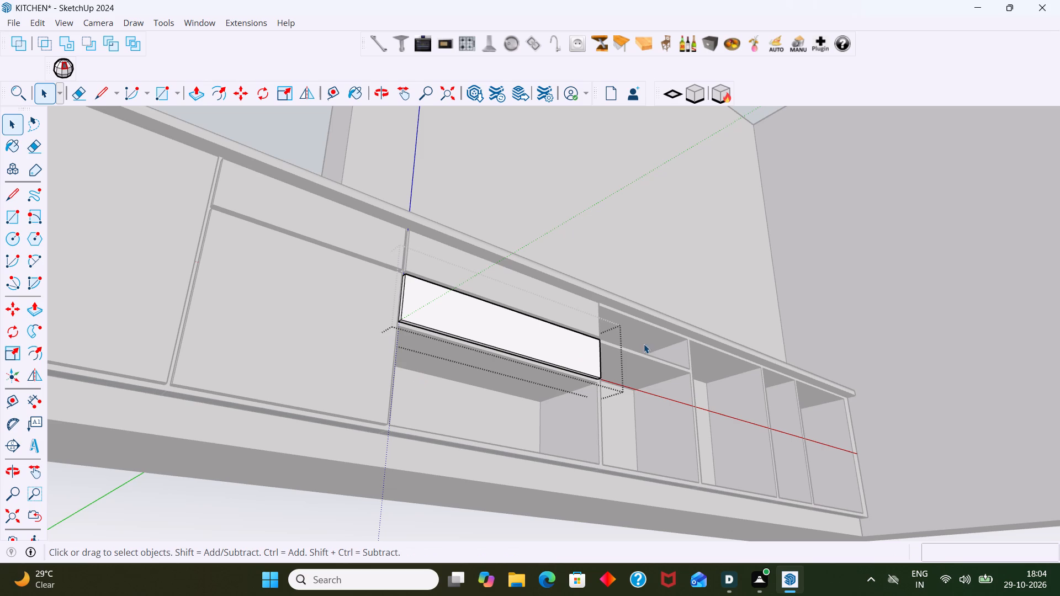
left_click(950, 279)
left_click(546, 344)
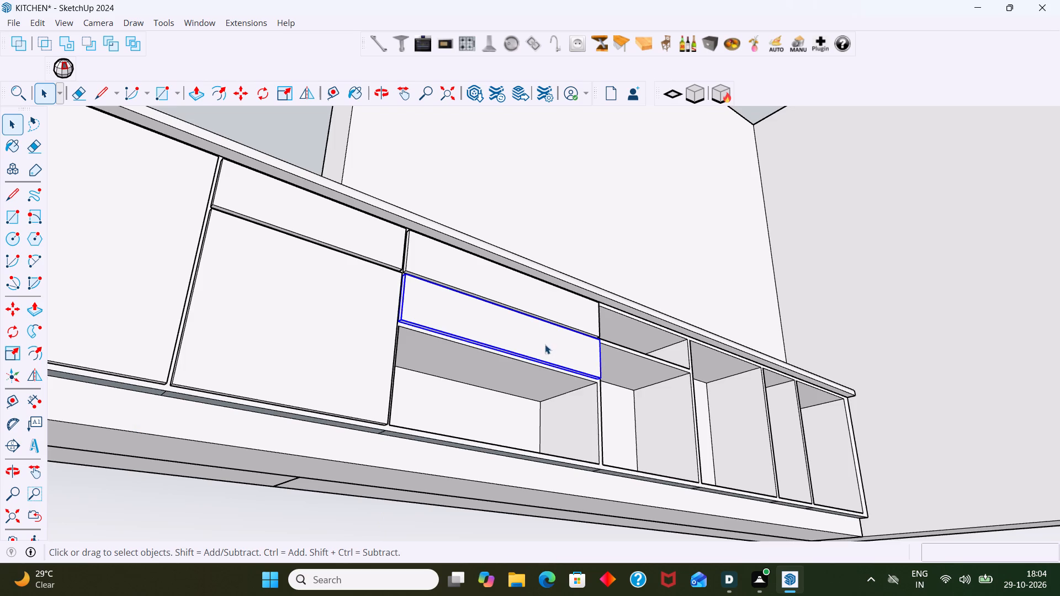
left_click(863, 278)
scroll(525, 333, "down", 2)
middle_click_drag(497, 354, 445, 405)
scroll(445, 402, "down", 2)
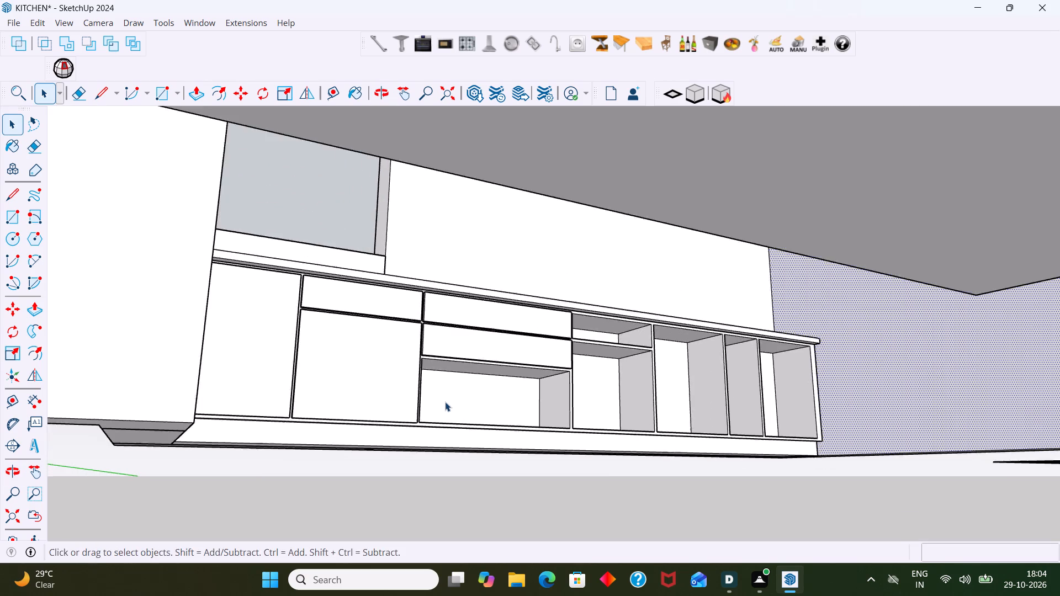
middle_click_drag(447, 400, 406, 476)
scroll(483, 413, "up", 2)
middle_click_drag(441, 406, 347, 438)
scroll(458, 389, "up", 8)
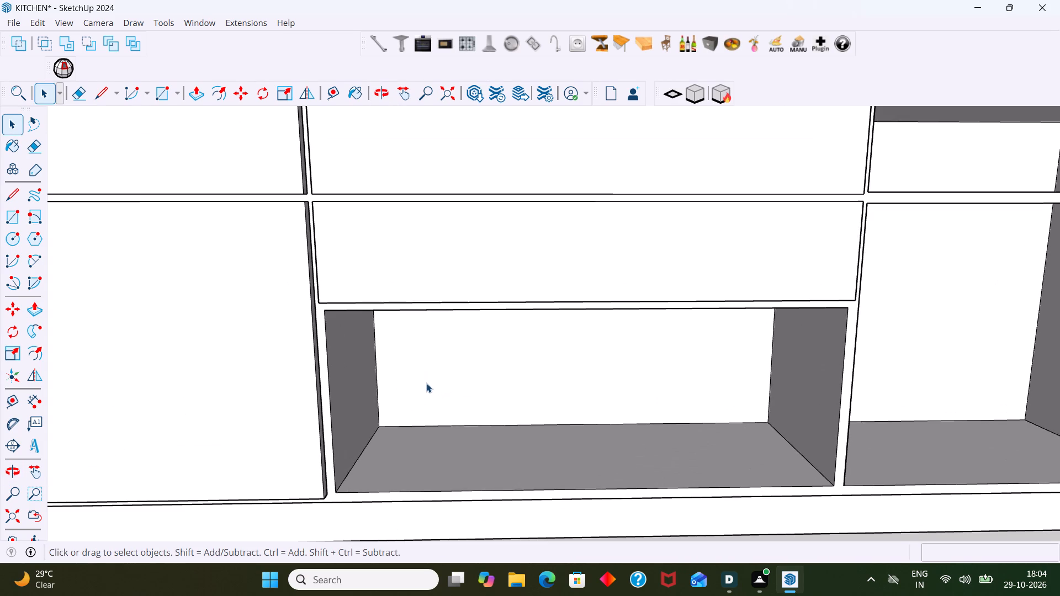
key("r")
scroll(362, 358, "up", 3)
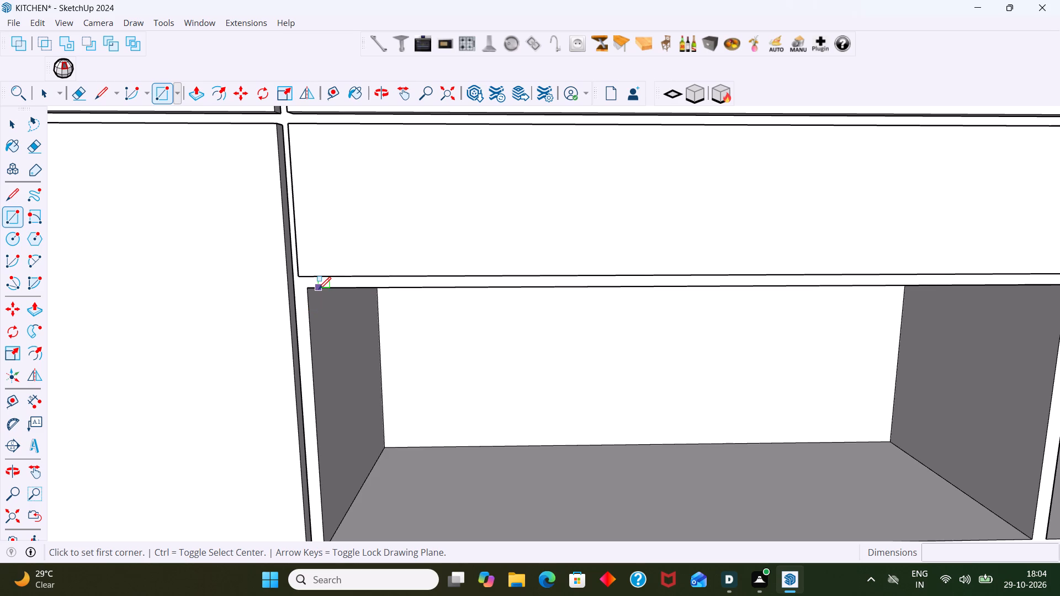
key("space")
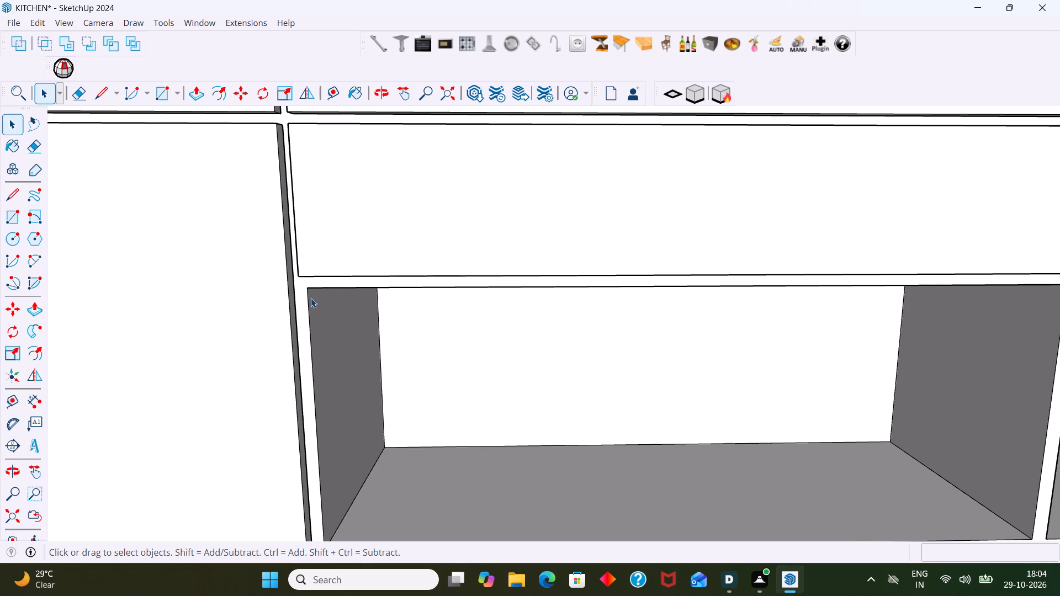
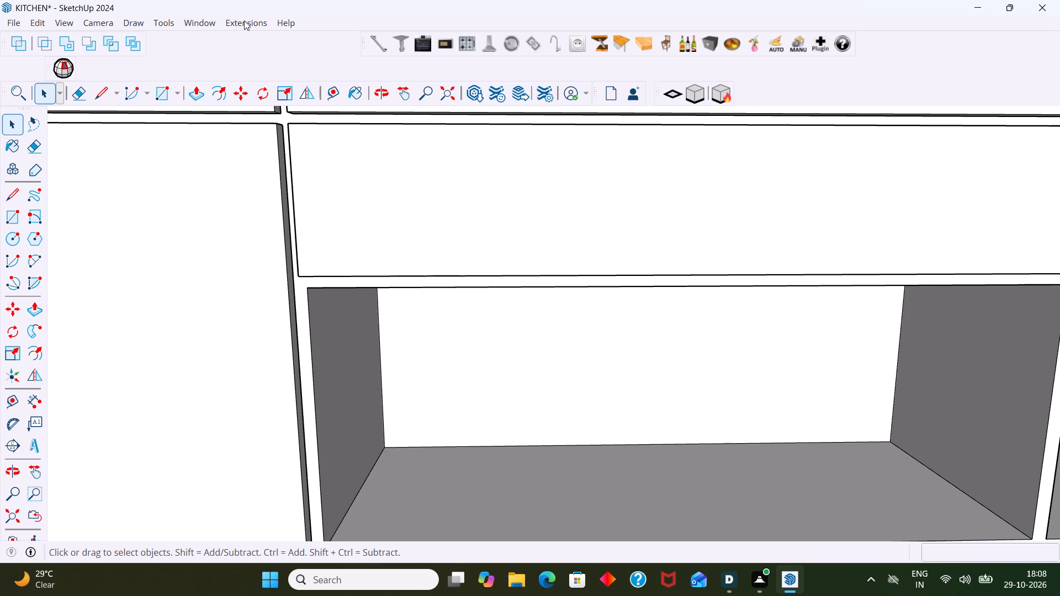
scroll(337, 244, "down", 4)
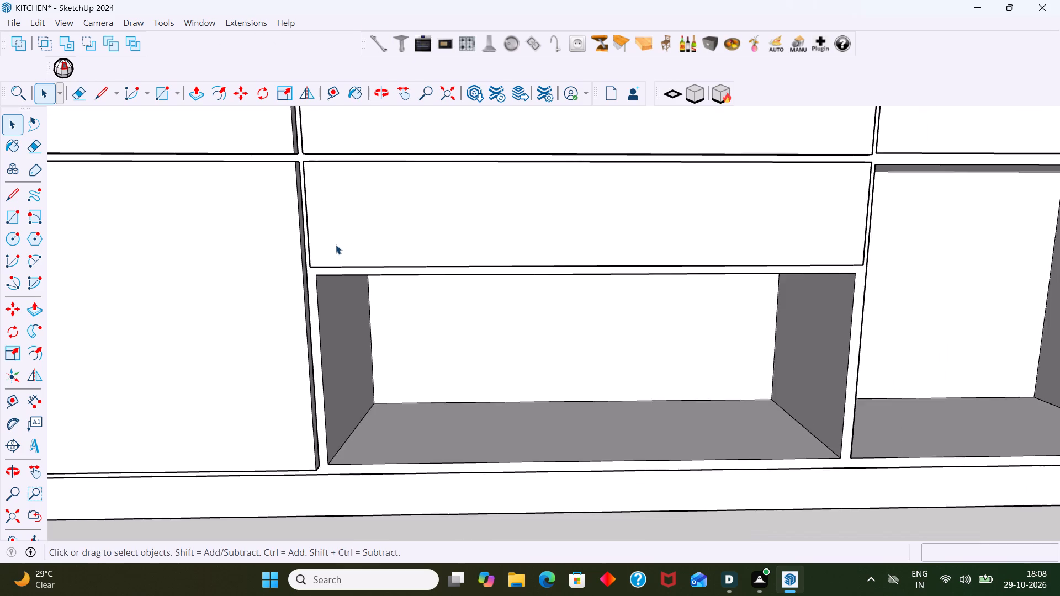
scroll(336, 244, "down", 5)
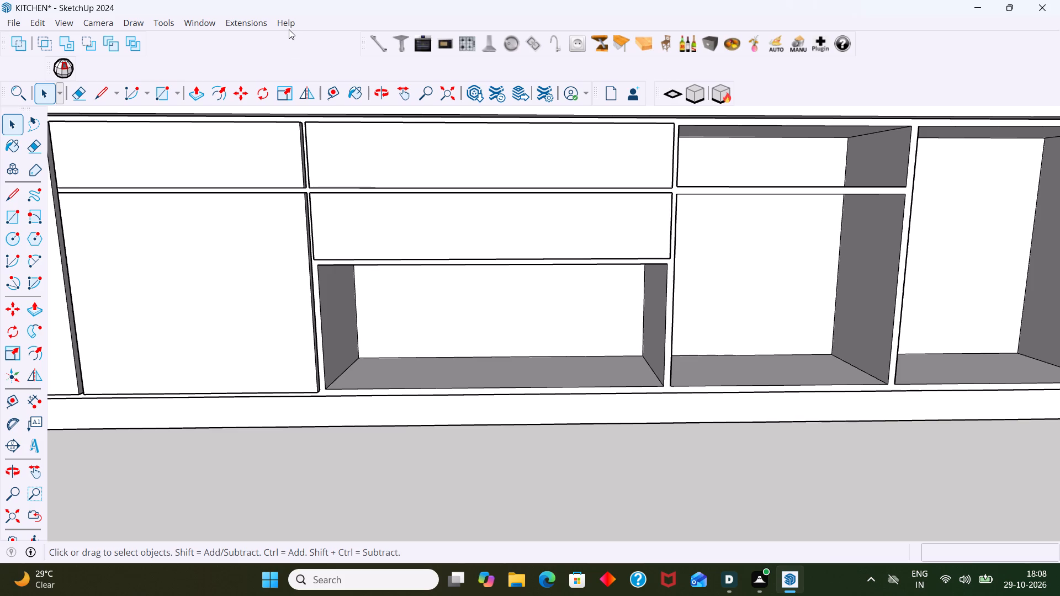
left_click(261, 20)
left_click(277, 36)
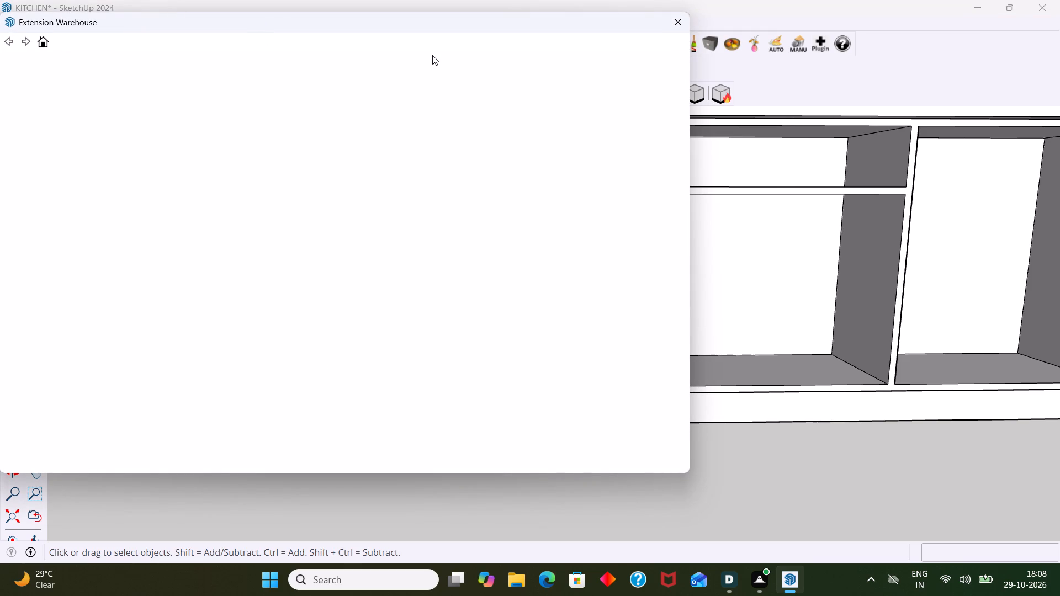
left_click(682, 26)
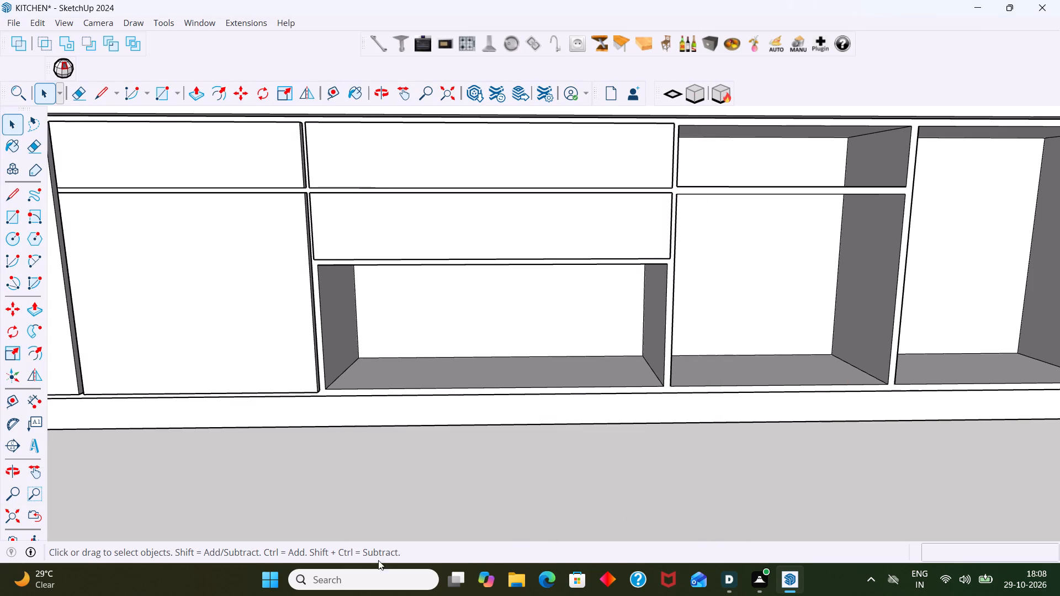
Search the computer for Telegram and launch the Telegram Desktop app.
left_click(281, 570)
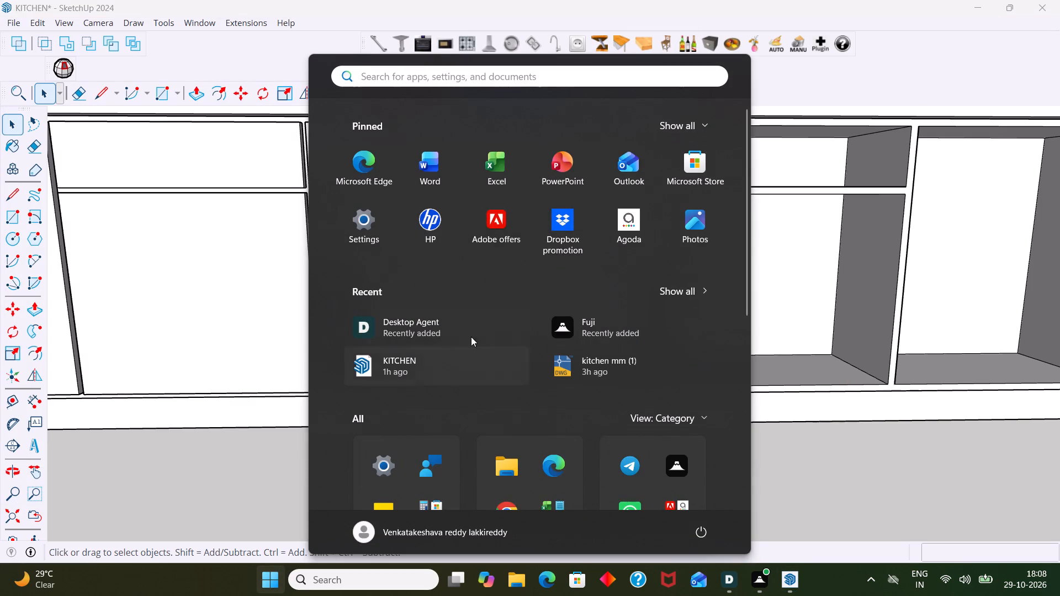
type("TE")
key("l")
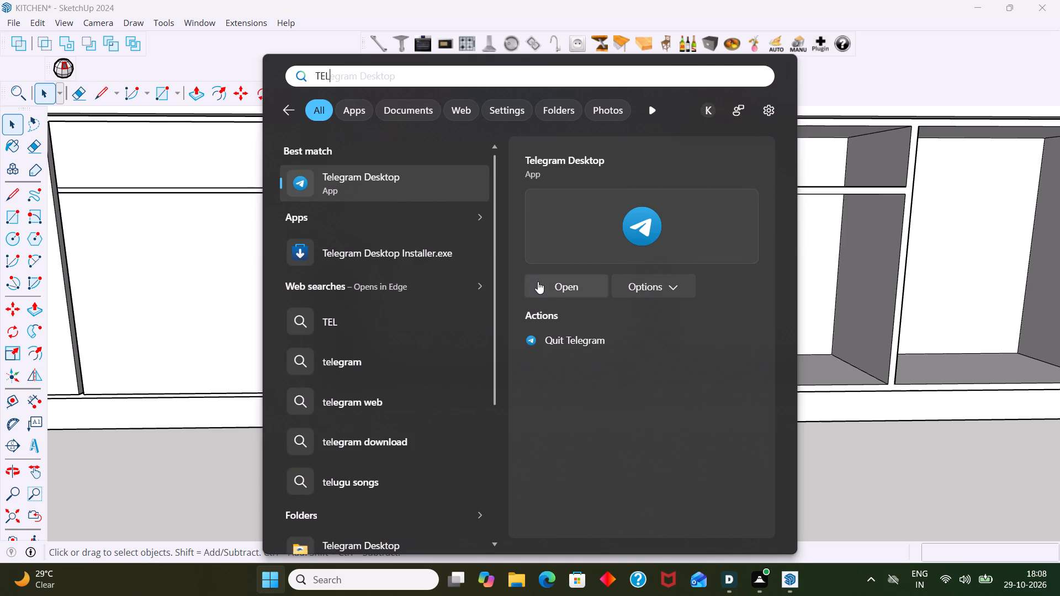
left_click(539, 281)
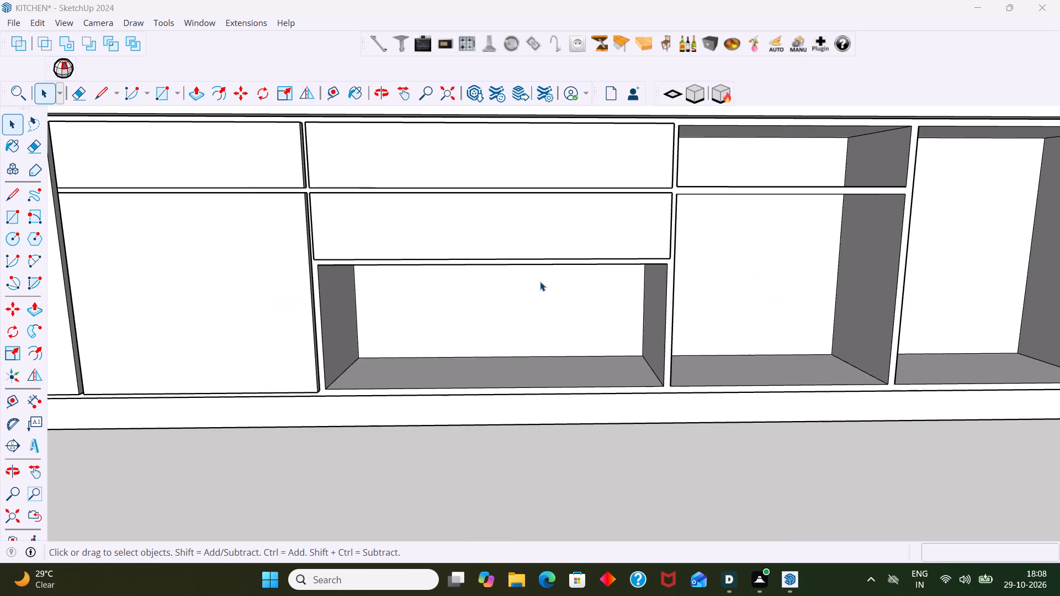
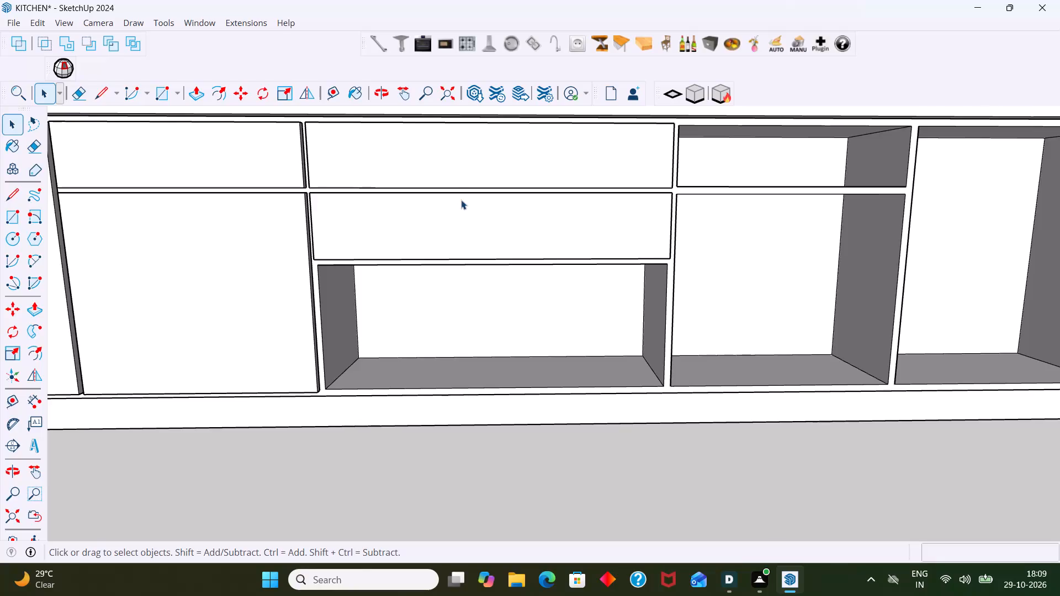
Install the JointPushPull_v4.3f.rbz extension from the sketchup plugins folder on the Desktop using the Extension Manager.
left_click(229, 23)
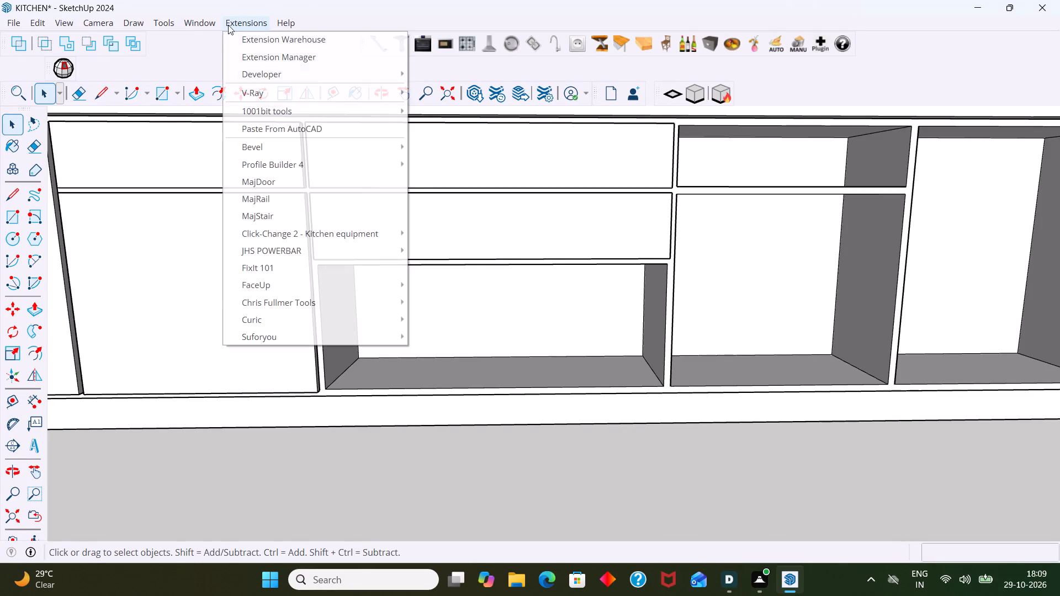
left_click(239, 24)
left_click(240, 24)
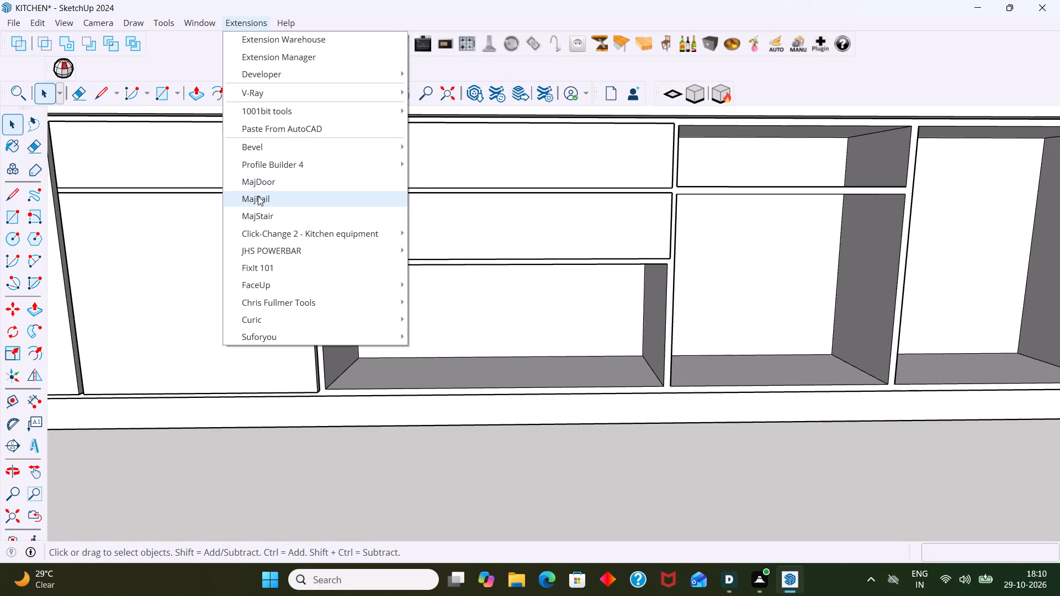
left_click(286, 57)
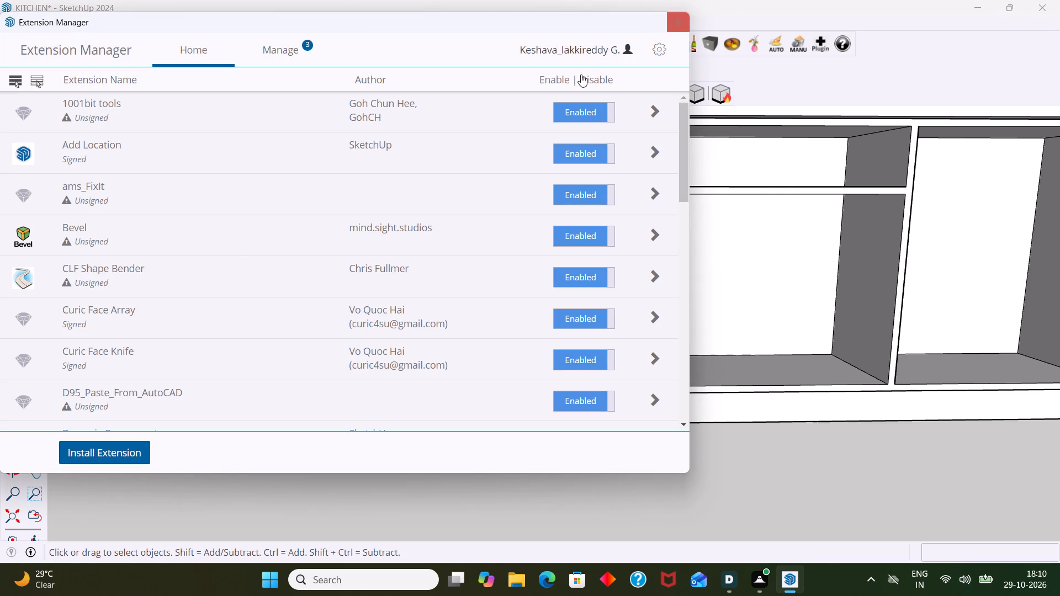
left_click(100, 445)
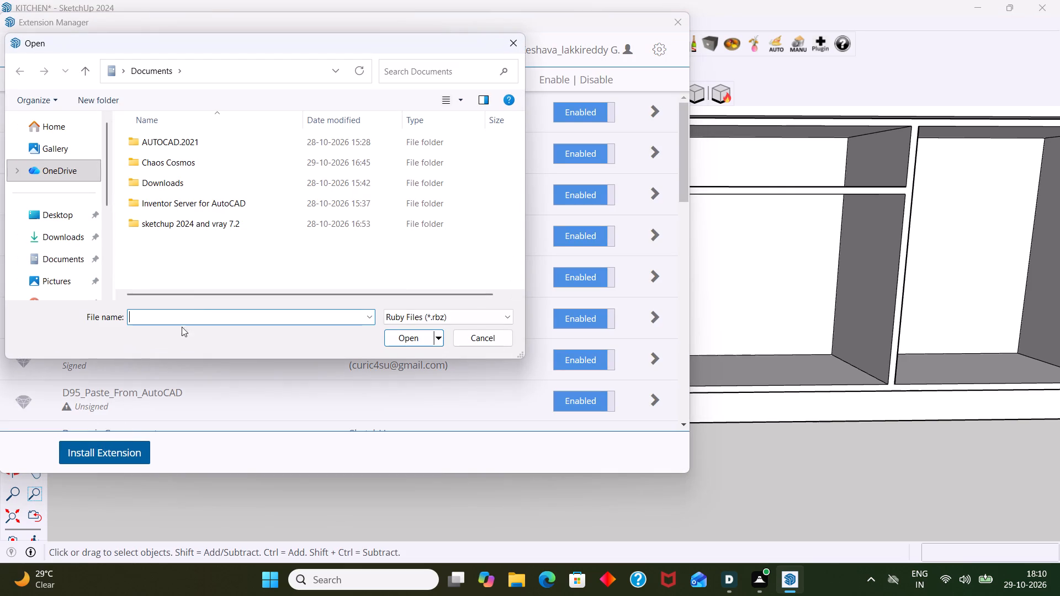
left_click(56, 219)
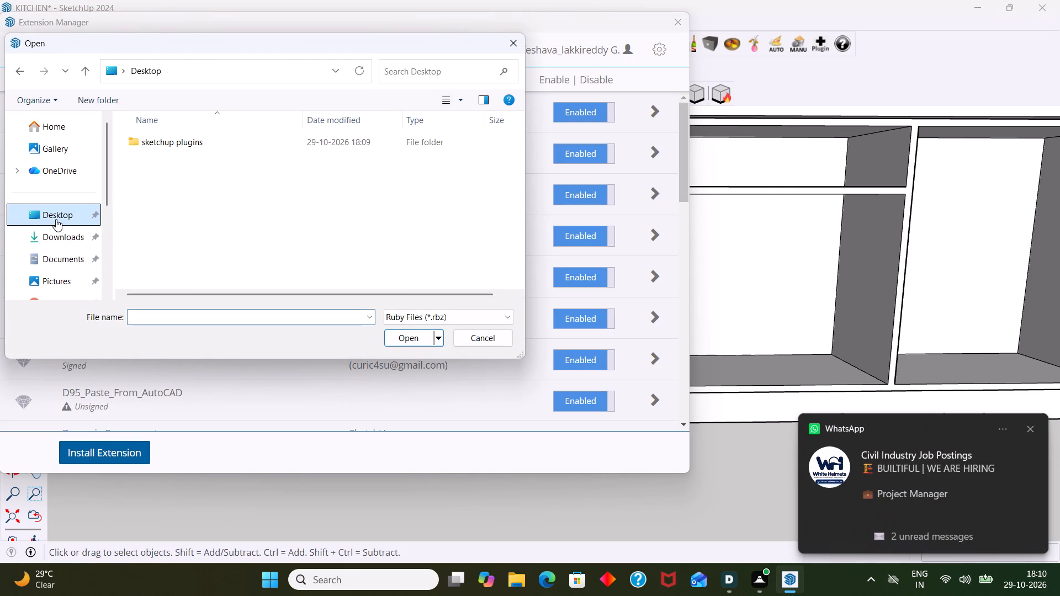
left_click(399, 338)
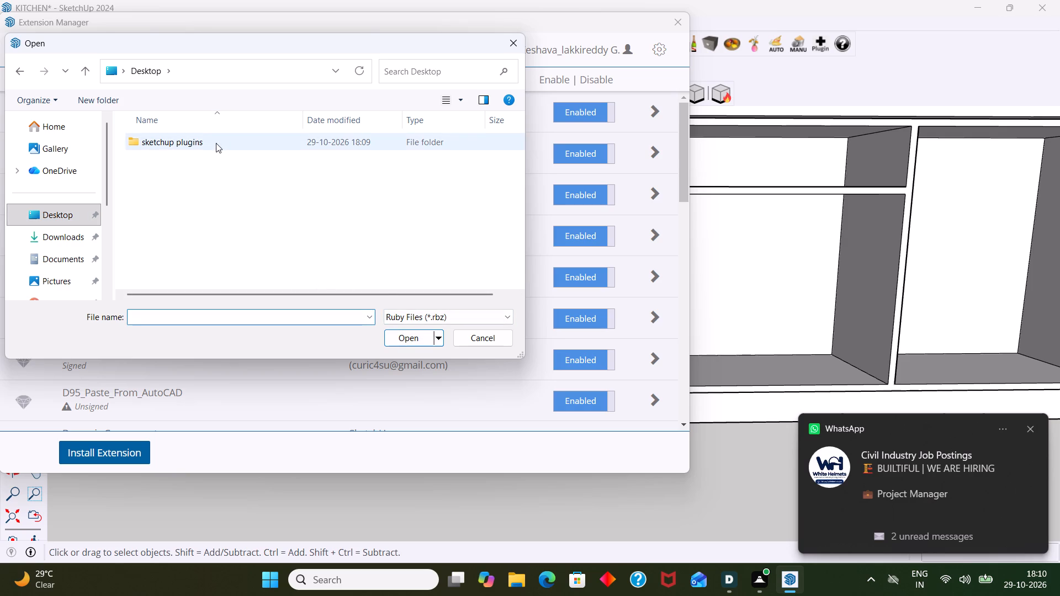
left_click(215, 143)
left_click(397, 333)
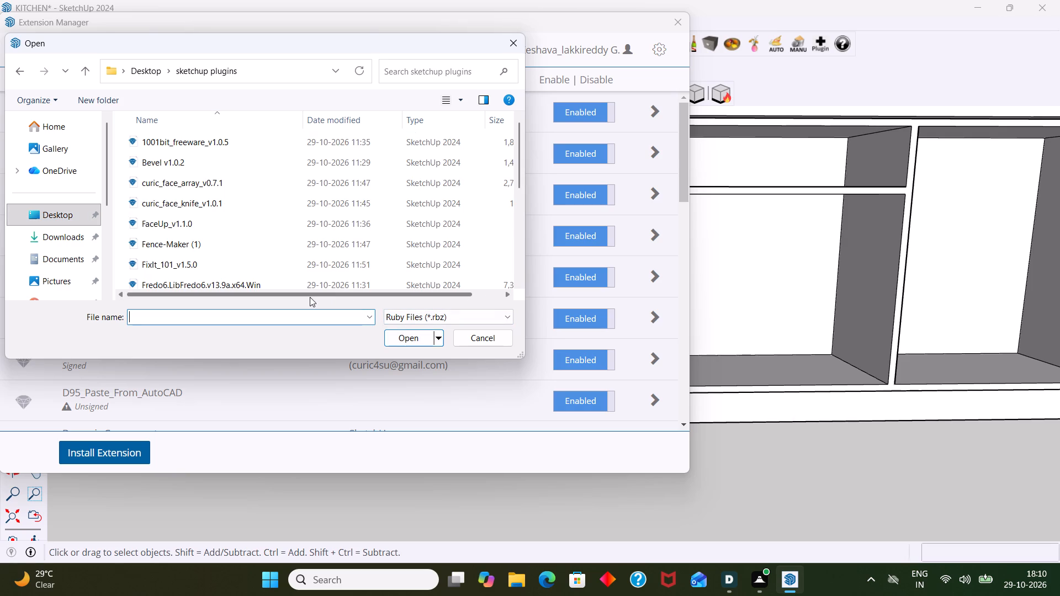
type("JJOI")
key("BackSpace")
key("BackSpace")
key("BackSpace")
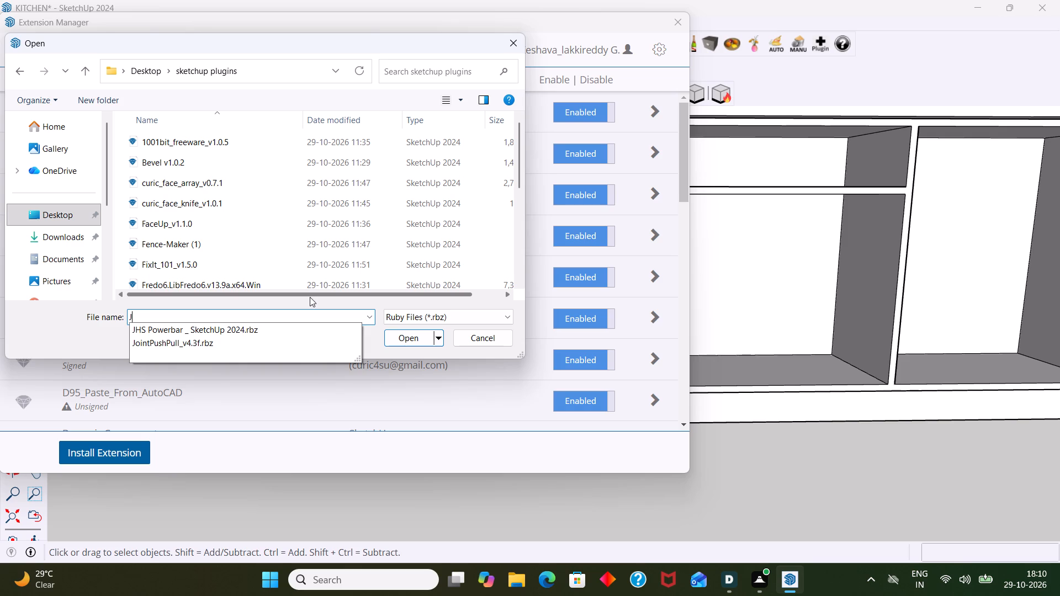
left_click(229, 349)
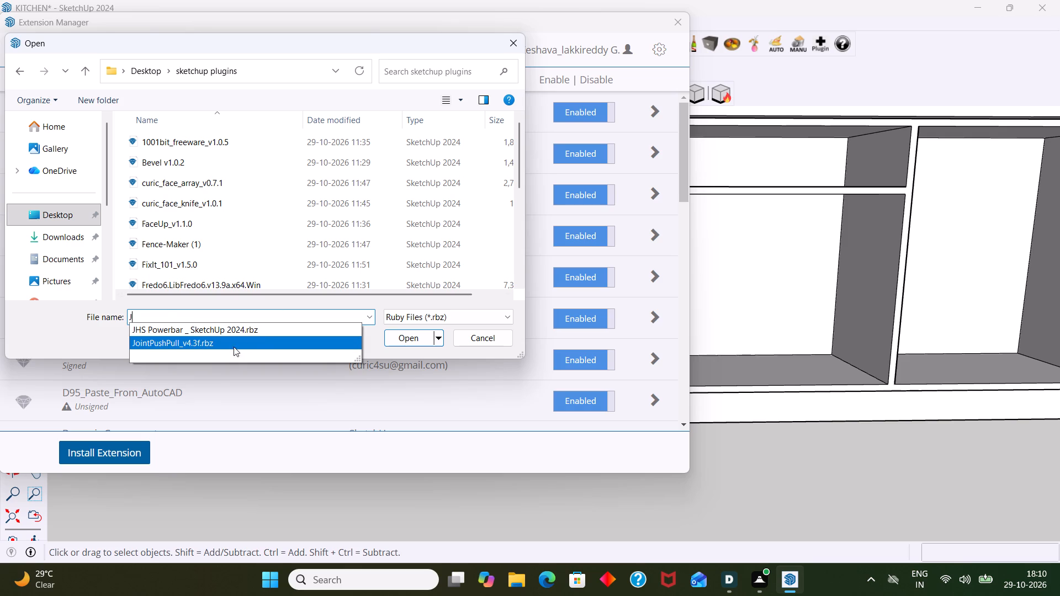
left_click(404, 338)
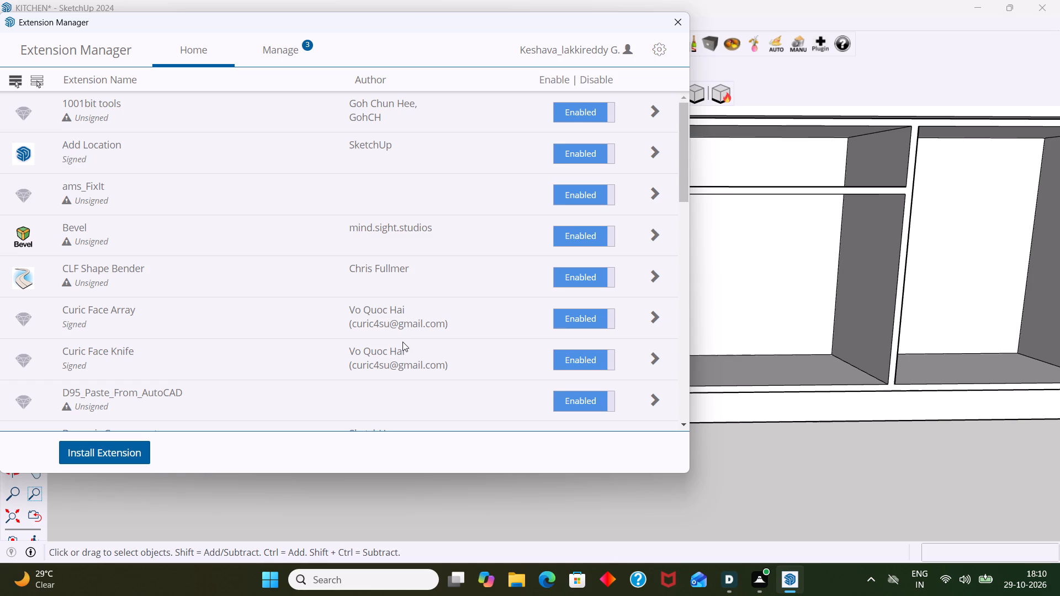
Look through the full list of installed extensions and close the Extension Manager.
scroll(377, 344, "down", 6)
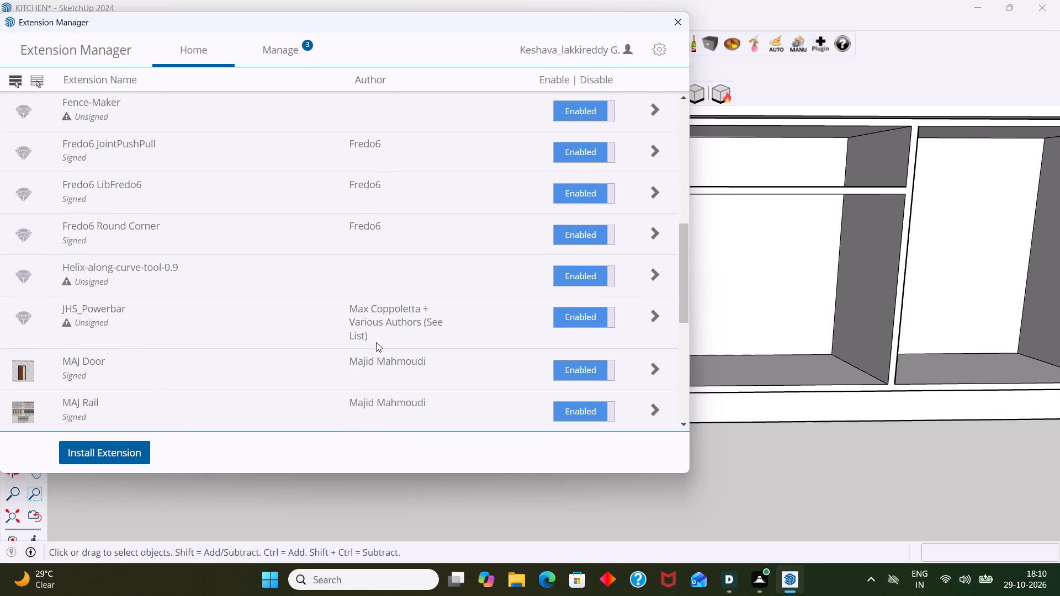
scroll(375, 343, "down", 10)
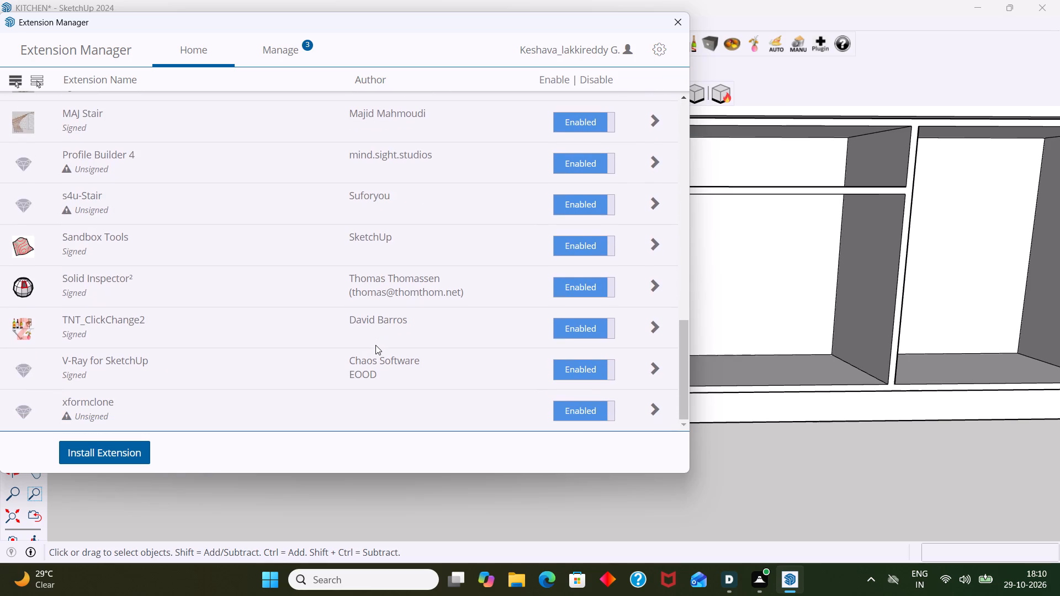
left_click(688, 22)
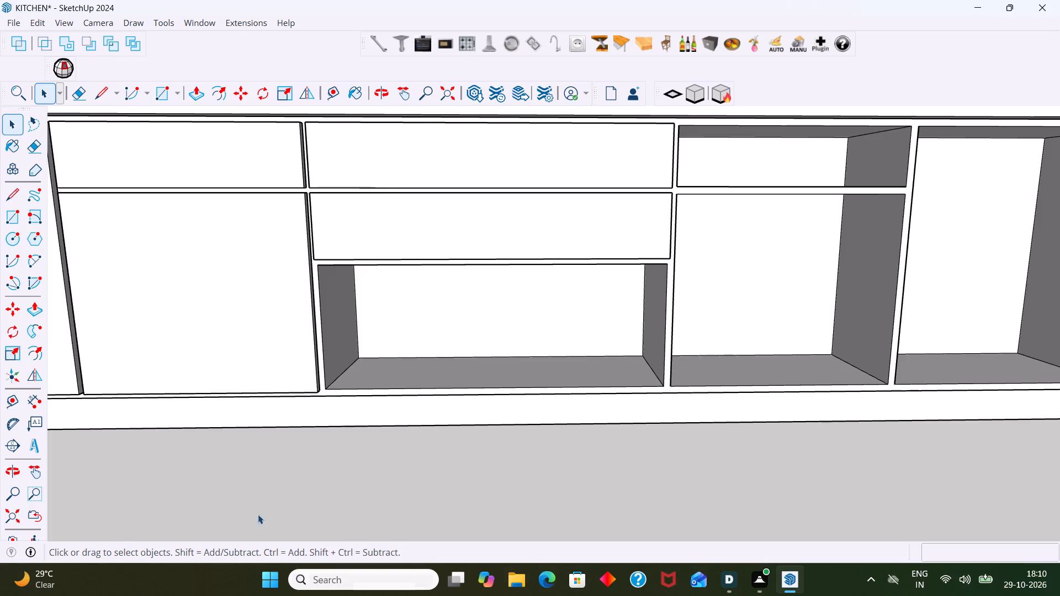
Install the Fredo6.LibFredo6.v13.9a.x64.Win extension from the sketchup plugins folder and close the Extension Manager.
left_click(246, 21)
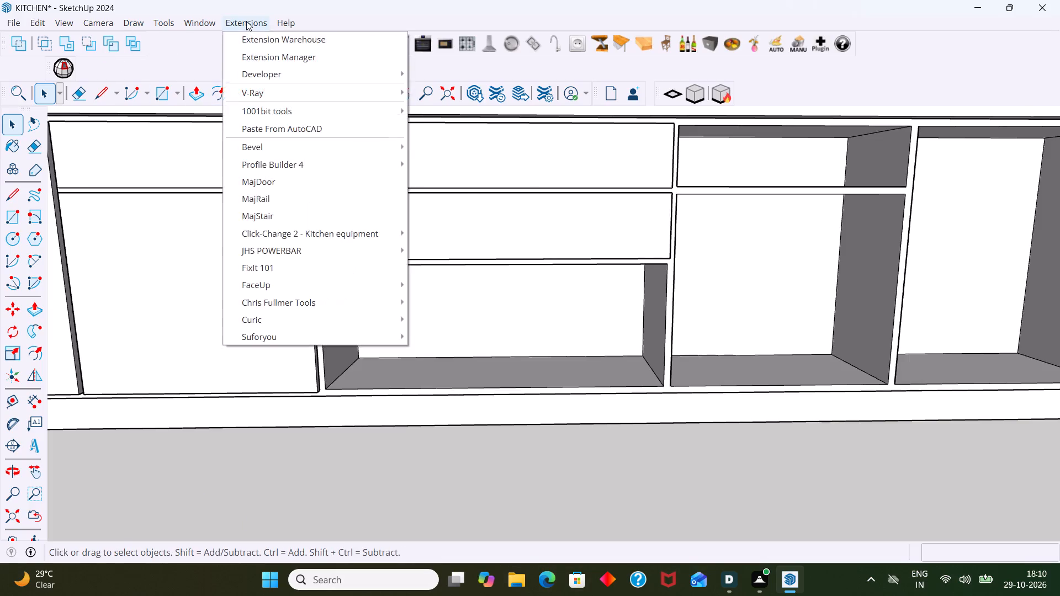
double_click(251, 25)
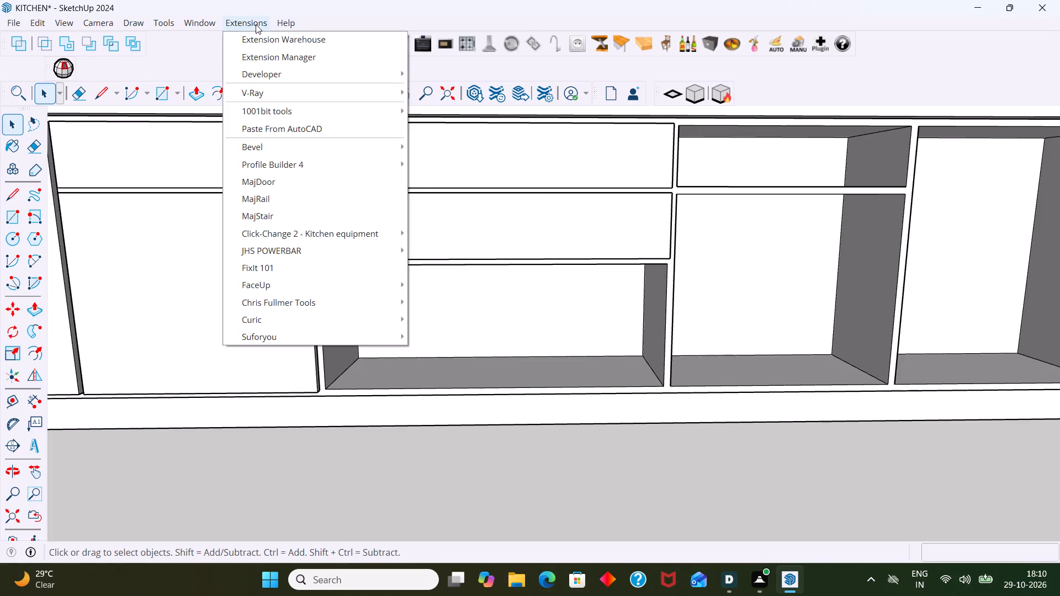
left_click(280, 54)
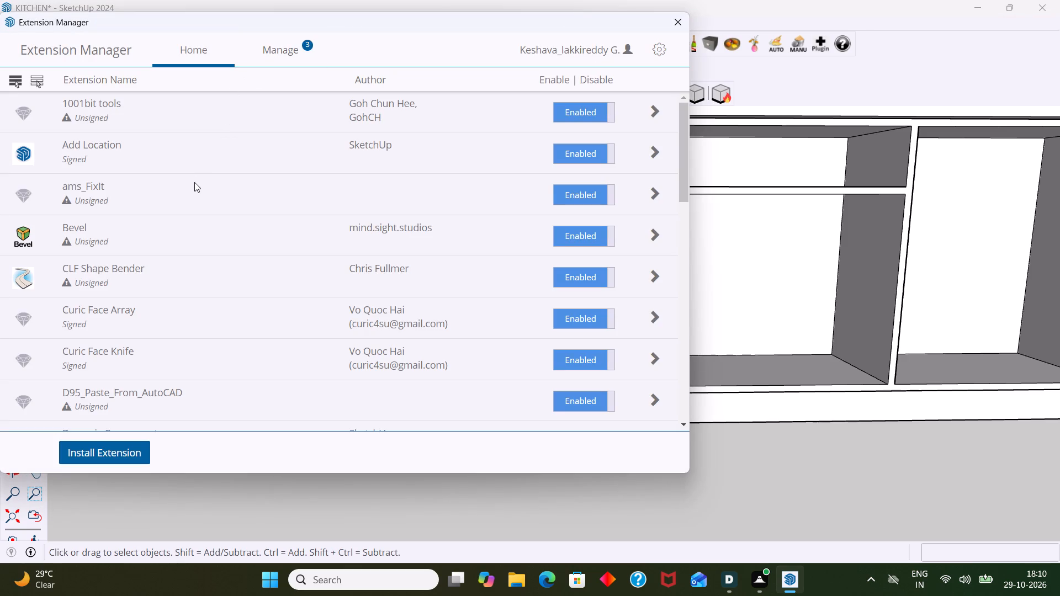
scroll(194, 181, "up", 3)
scroll(195, 185, "down", 1)
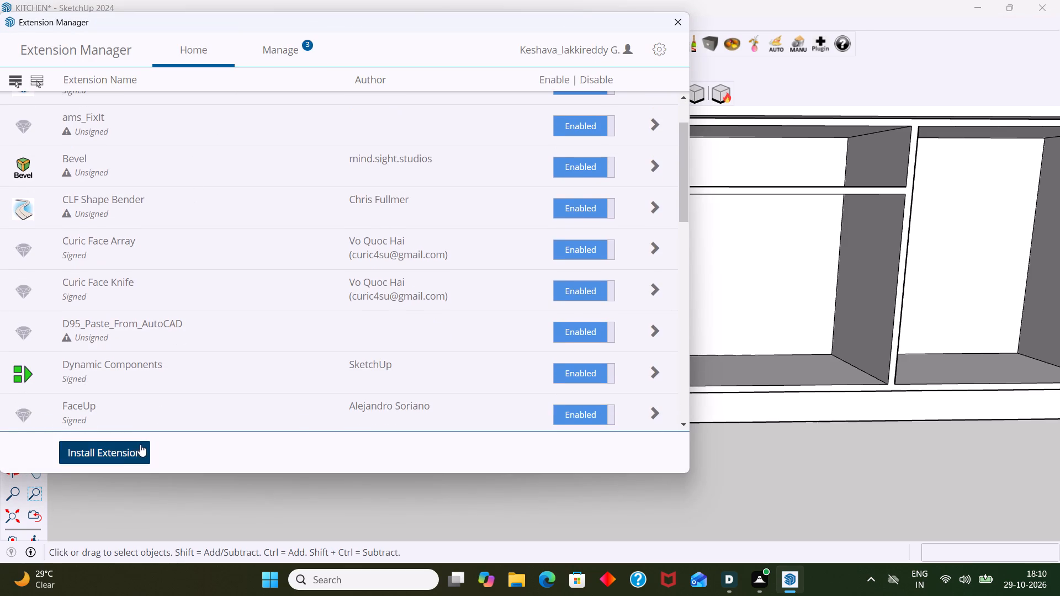
left_click(134, 450)
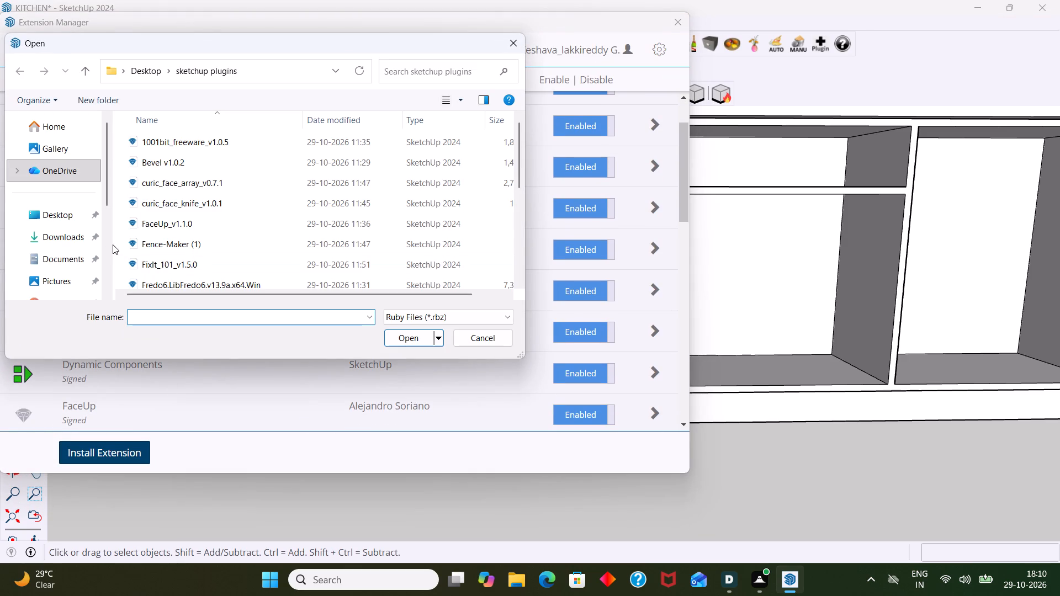
scroll(163, 262, "down", 1)
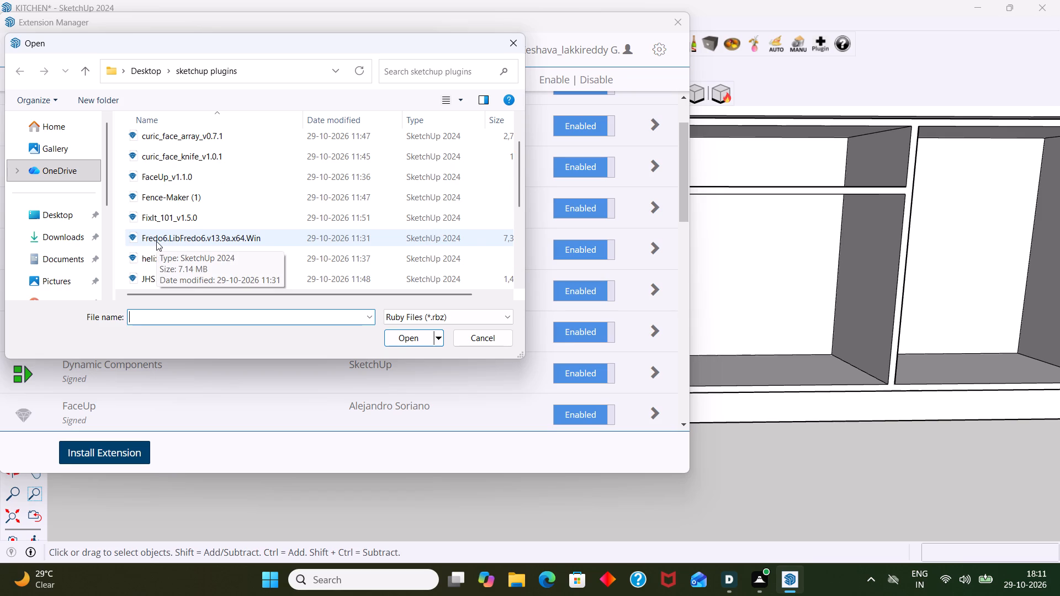
left_click(168, 238)
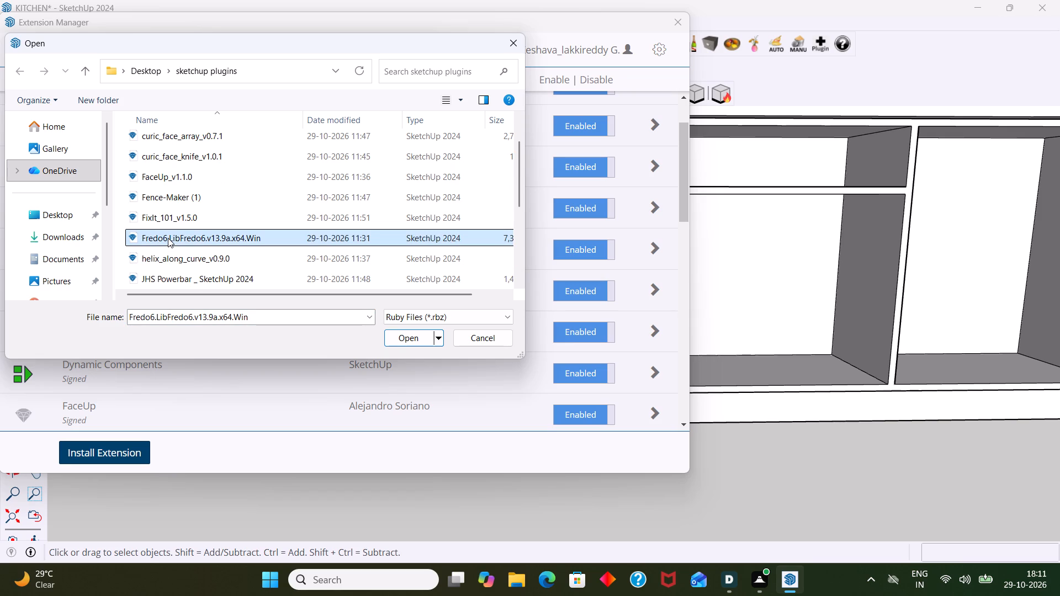
left_click(416, 337)
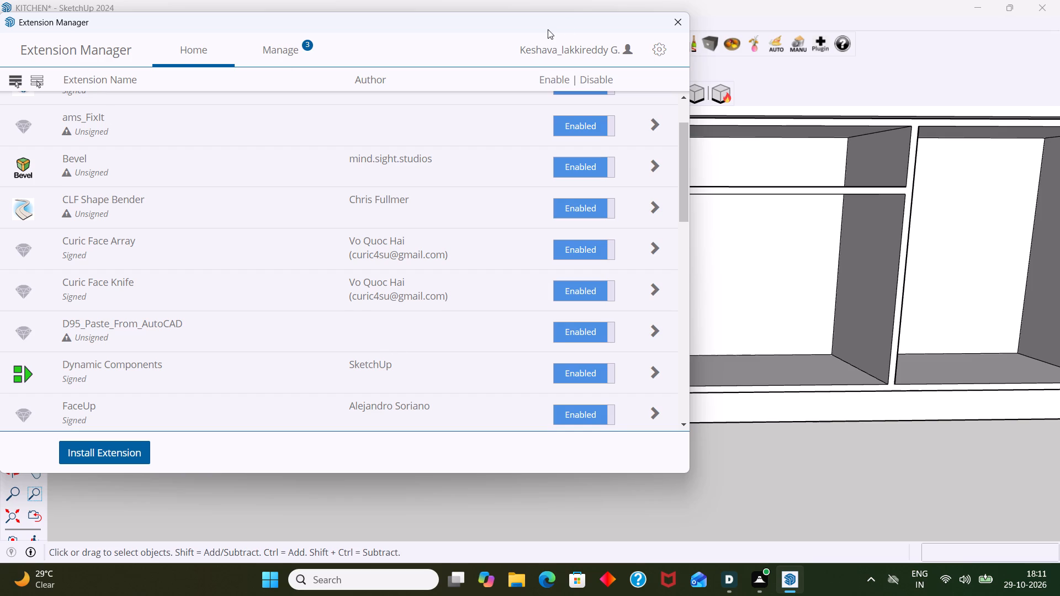
left_click(675, 25)
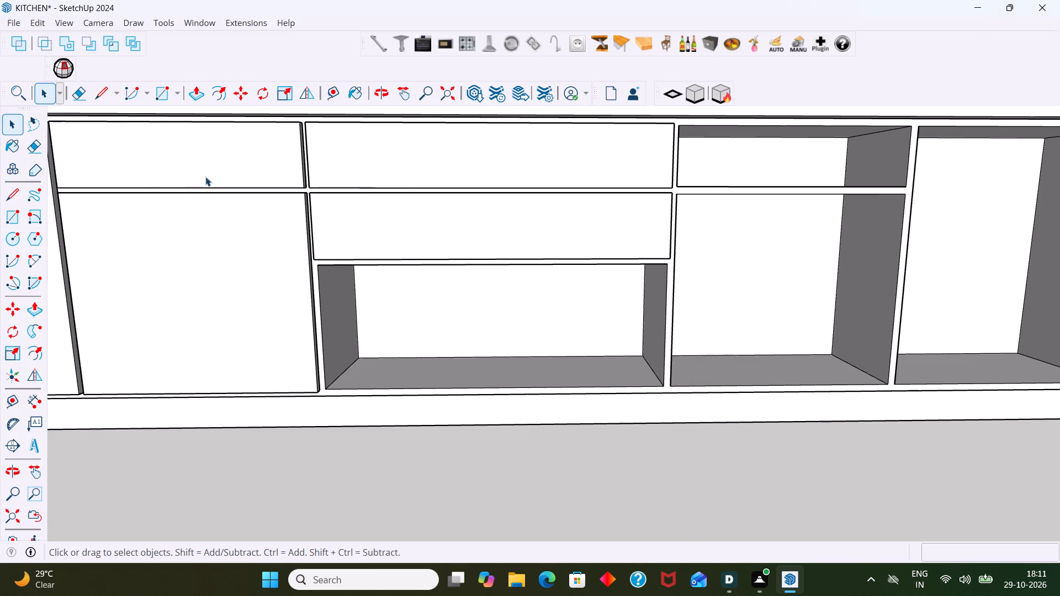
Install the LibFredo6_v9.5c extension from the sketchup plugins folder using the Extension Manager.
left_click(235, 22)
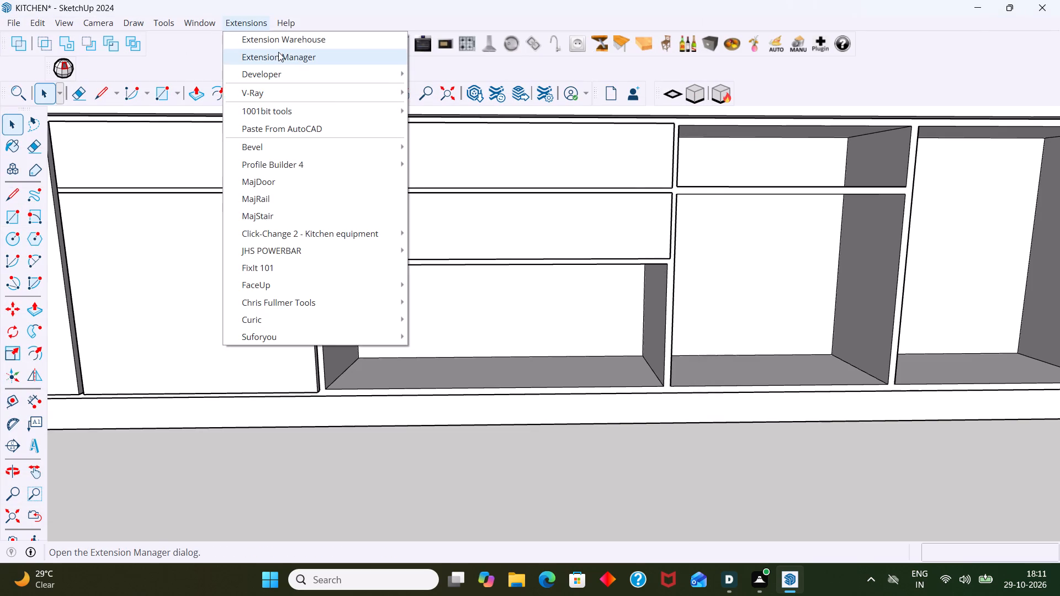
left_click(280, 56)
left_click(116, 454)
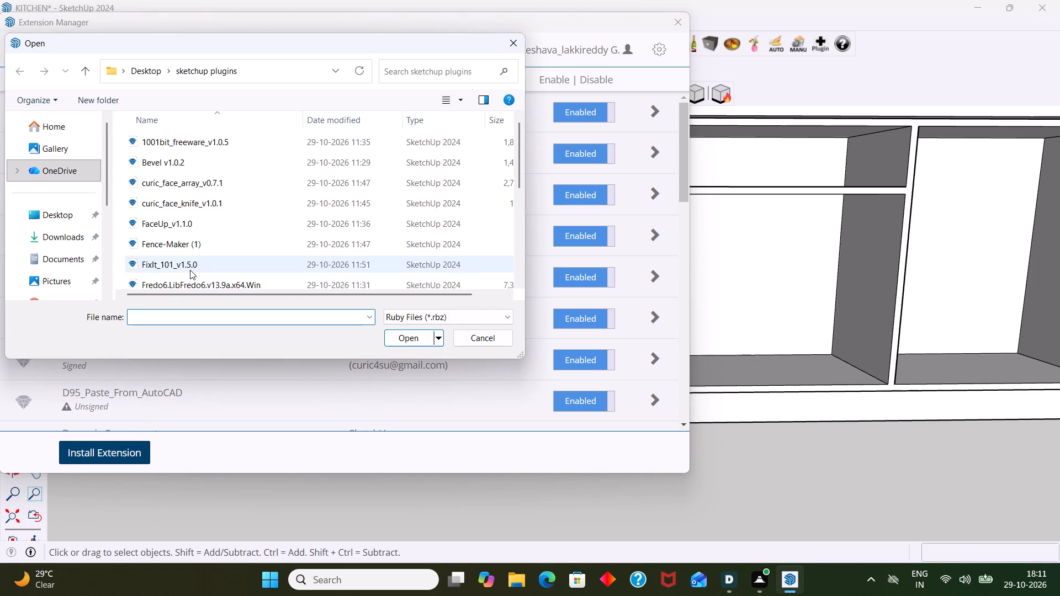
scroll(190, 257, "down", 1)
scroll(188, 241, "up", 4)
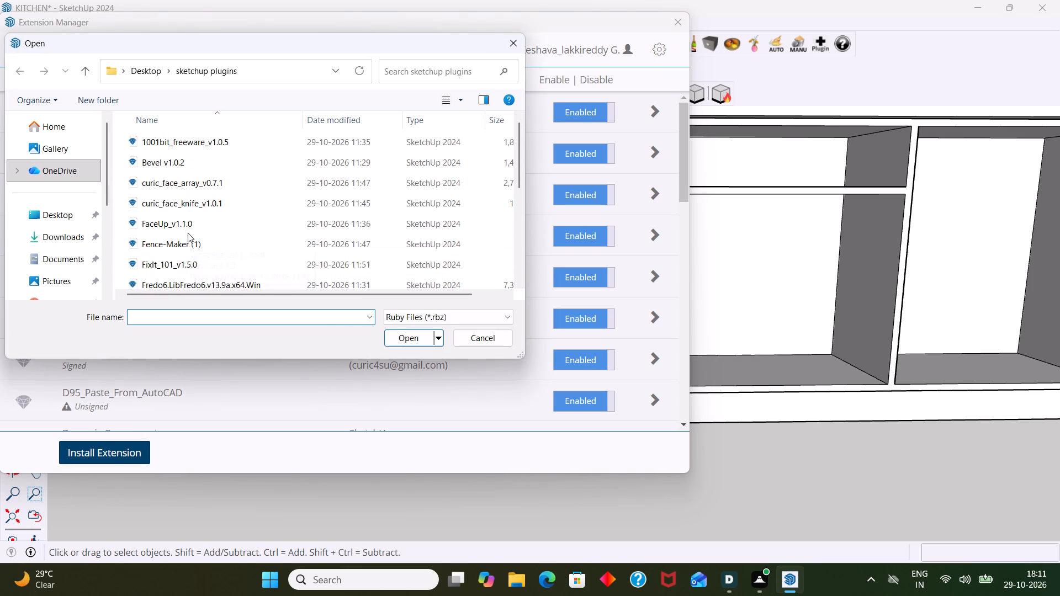
scroll(189, 238, "down", 4)
scroll(189, 244, "up", 1)
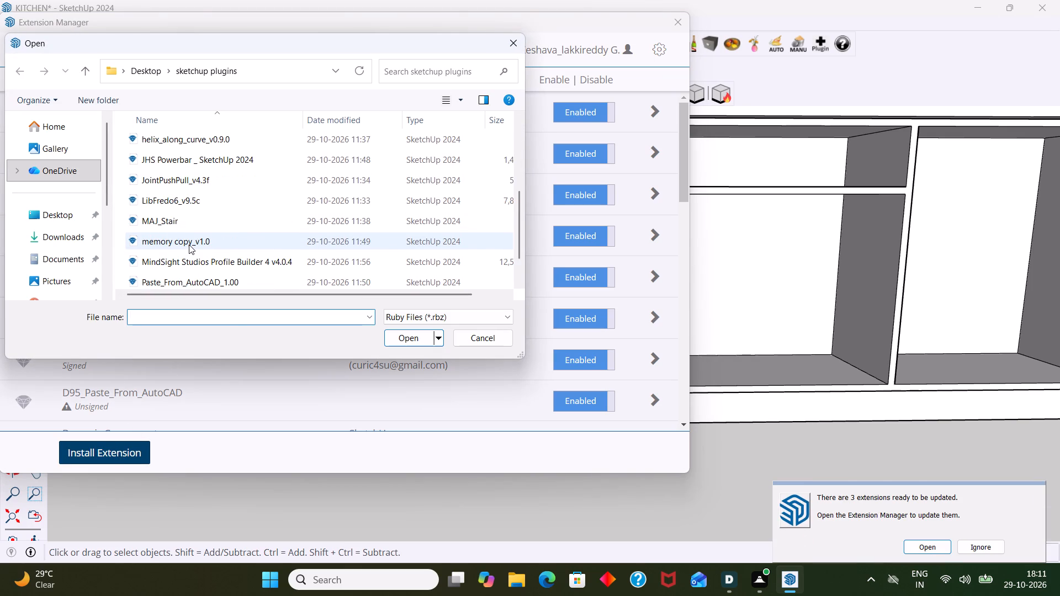
scroll(188, 214, "up", 1)
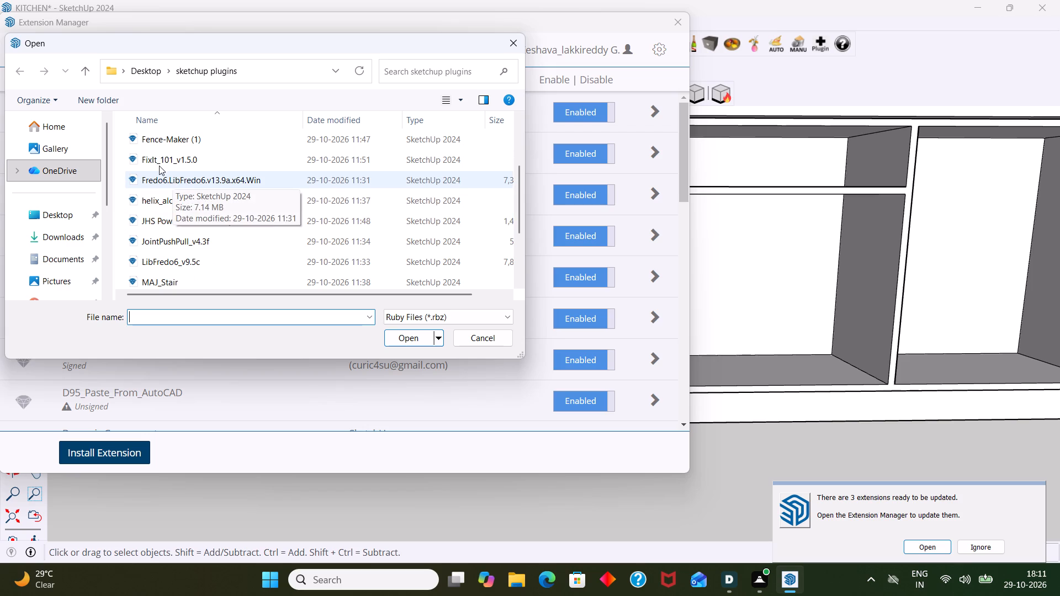
left_click(187, 260)
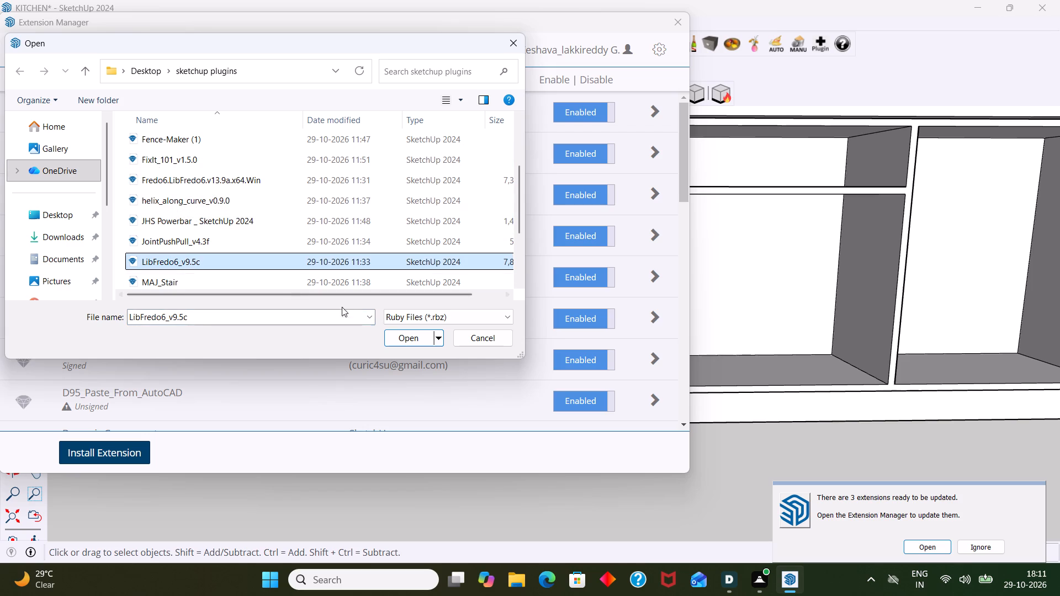
left_click(413, 338)
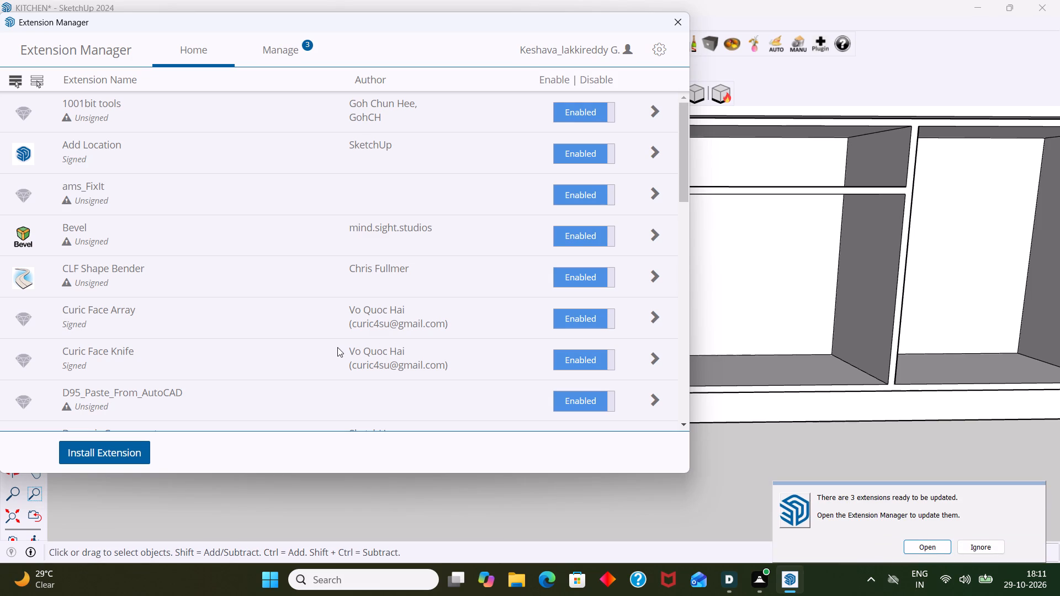
Reinstall the JointPushPull_v4.3f extension from the sketchup plugins folder and close the Extension Manager.
scroll(330, 366, "down", 5)
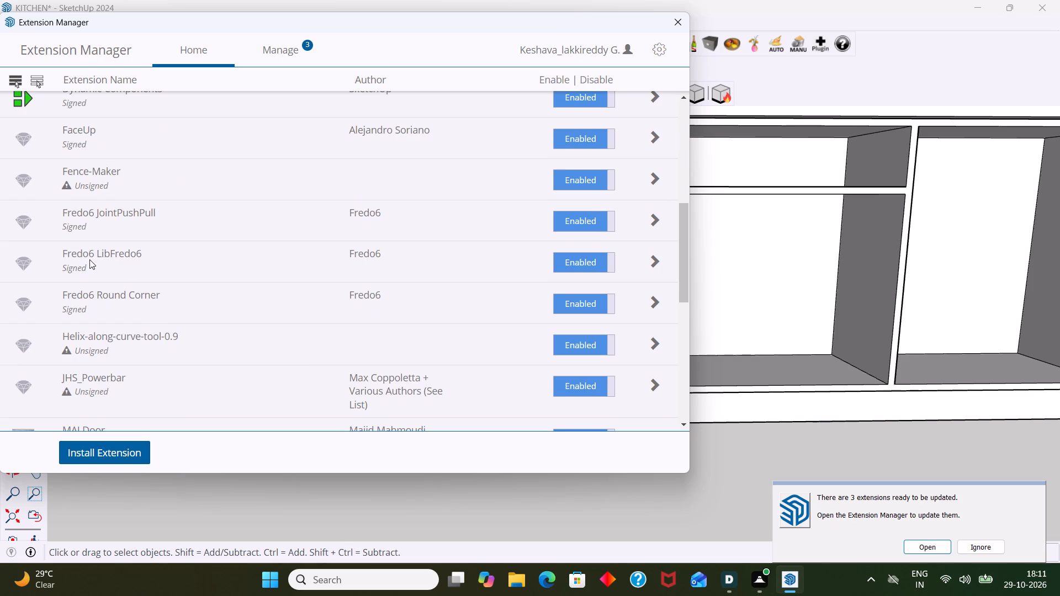
scroll(103, 317, "down", 2)
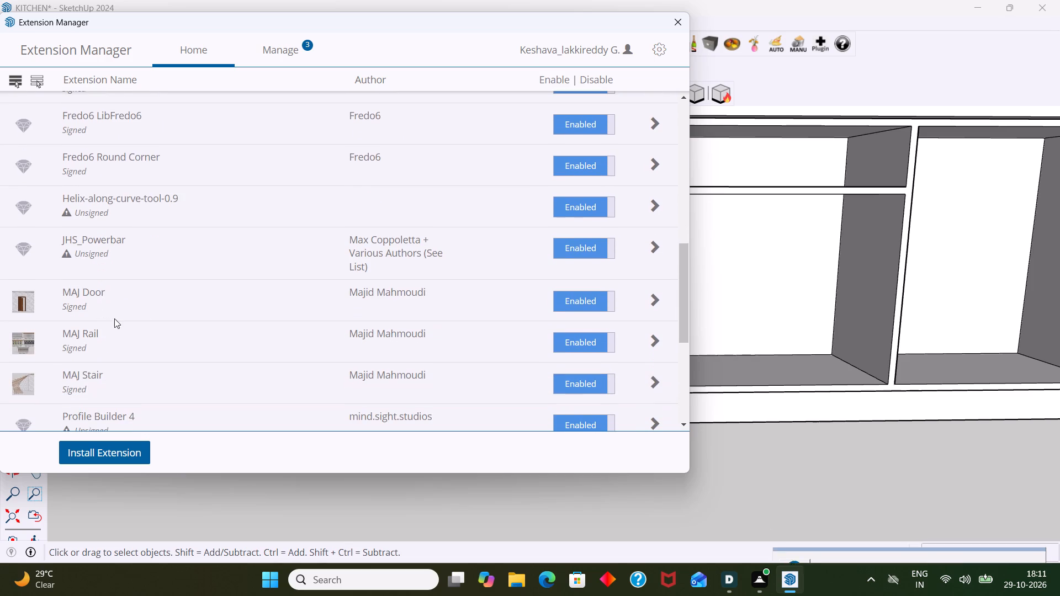
scroll(309, 172, "up", 10)
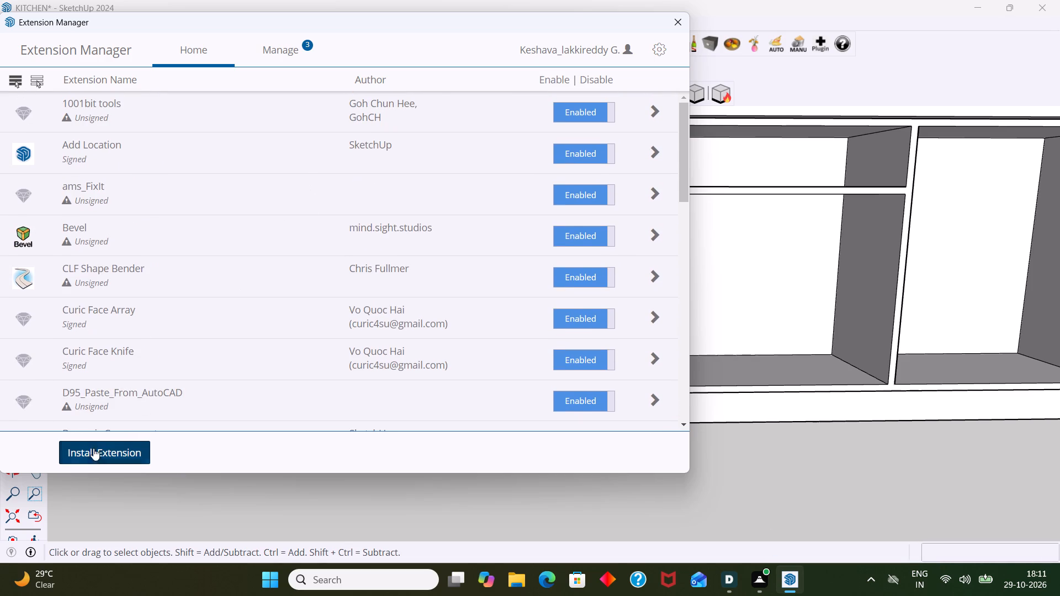
left_click(93, 448)
scroll(156, 277, "down", 4)
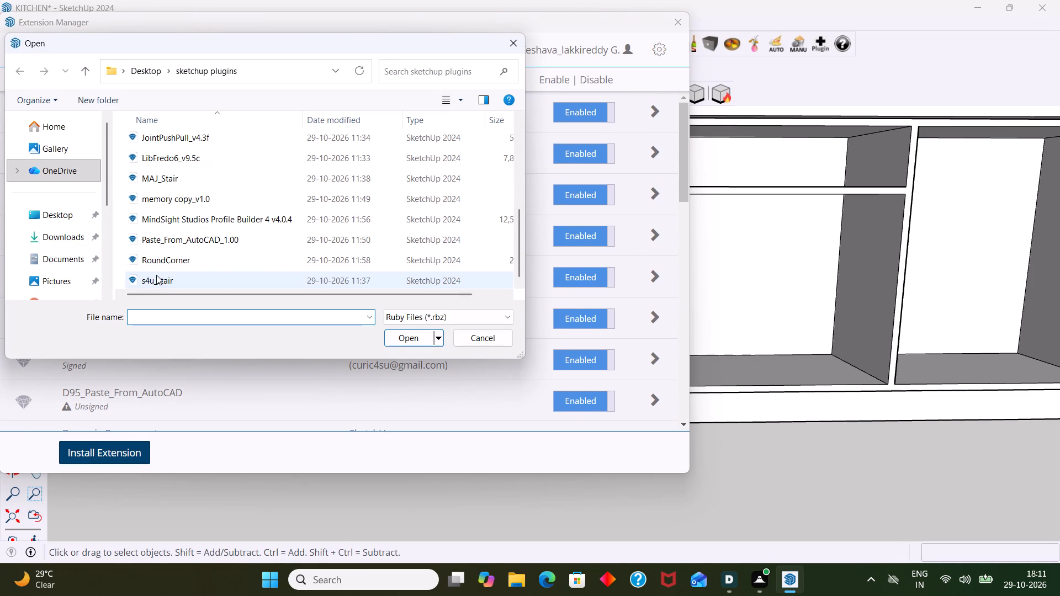
scroll(156, 274, "down", 5)
scroll(156, 258, "up", 2)
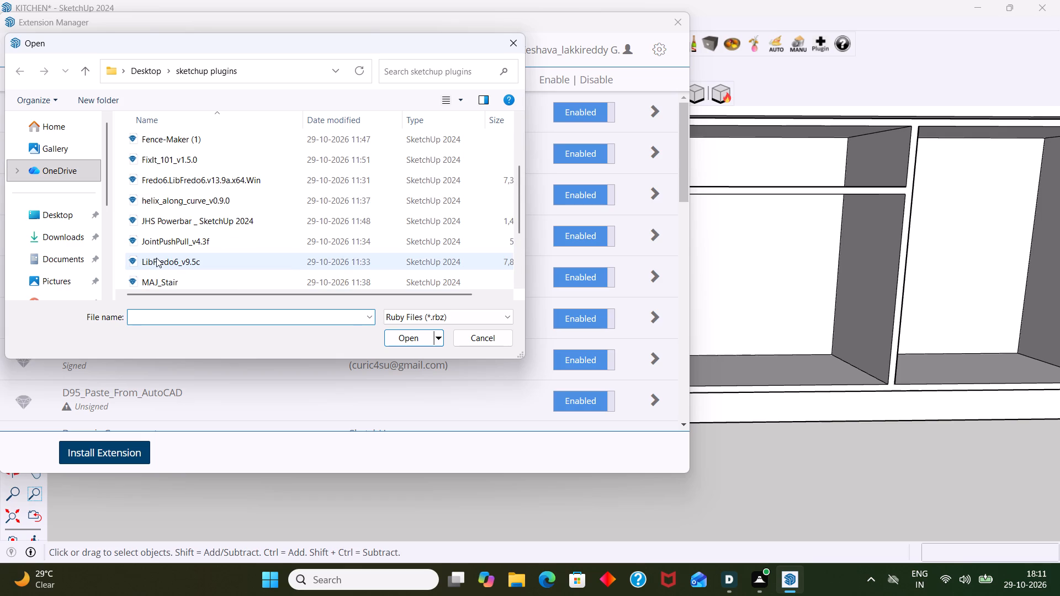
left_click(162, 245)
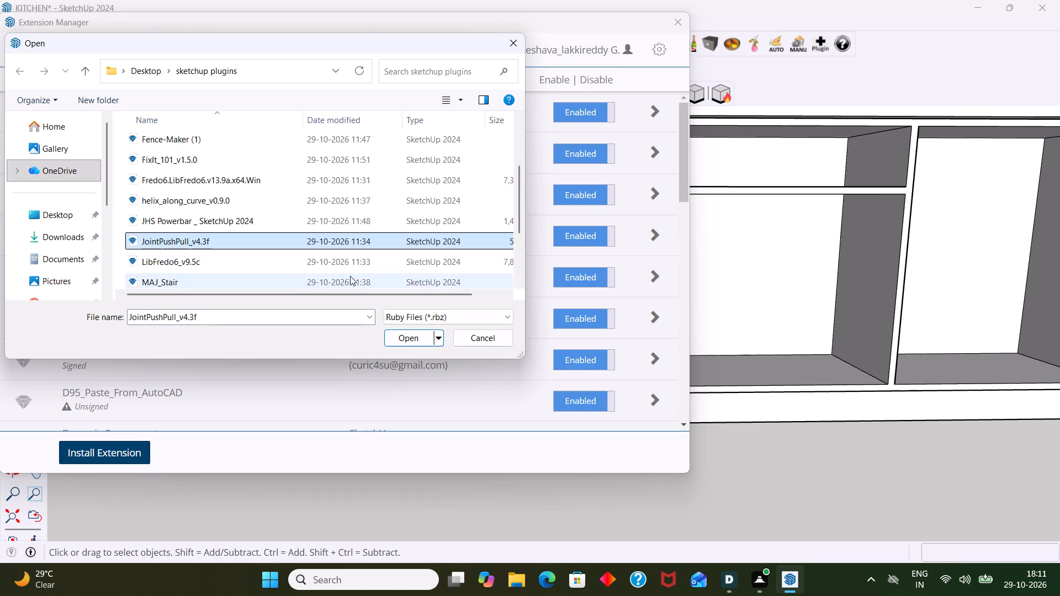
left_click(412, 337)
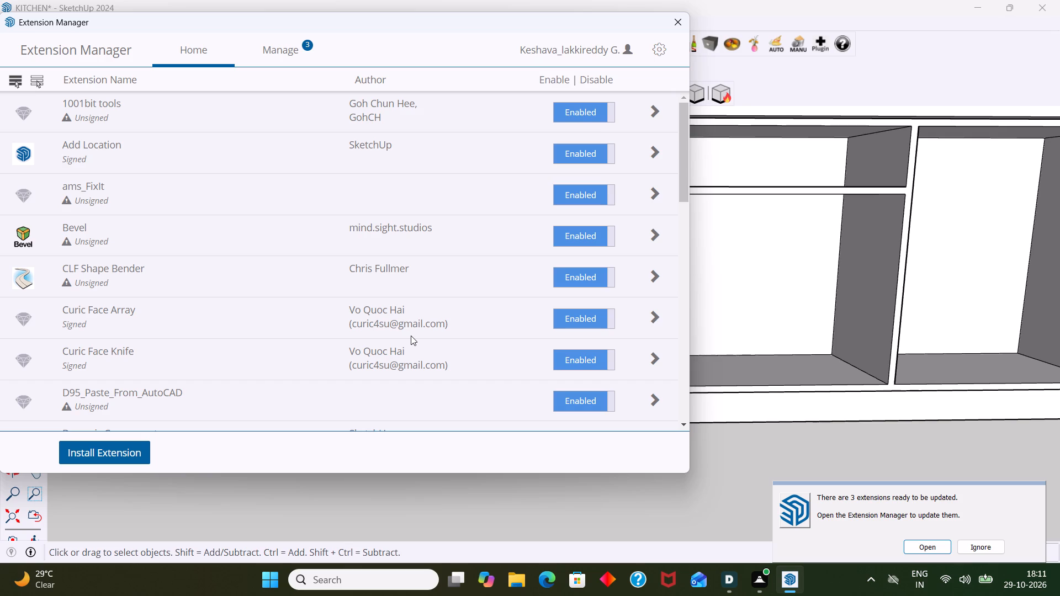
left_click(930, 548)
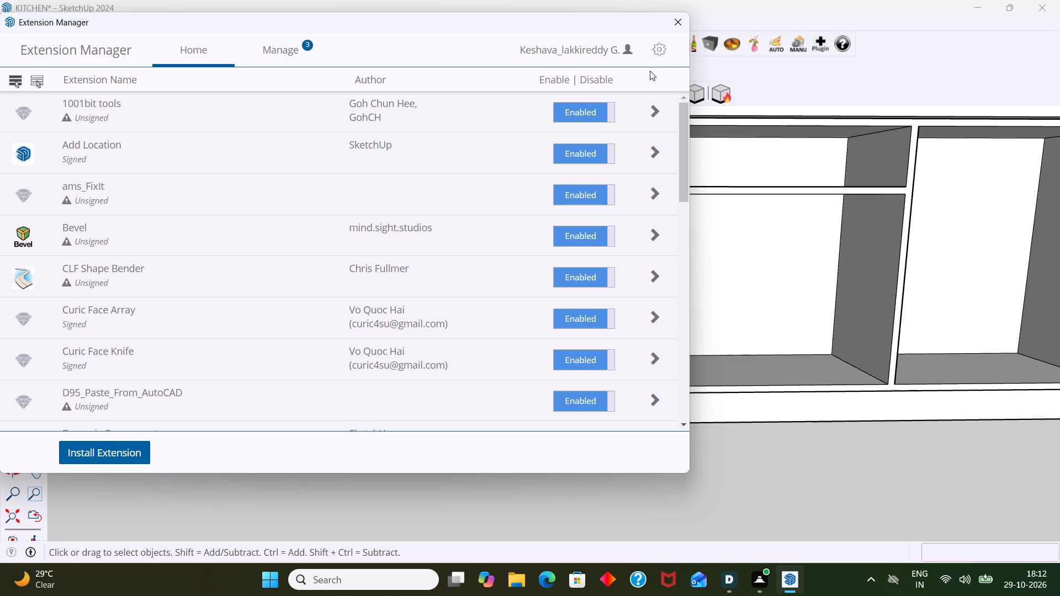
left_click(680, 32)
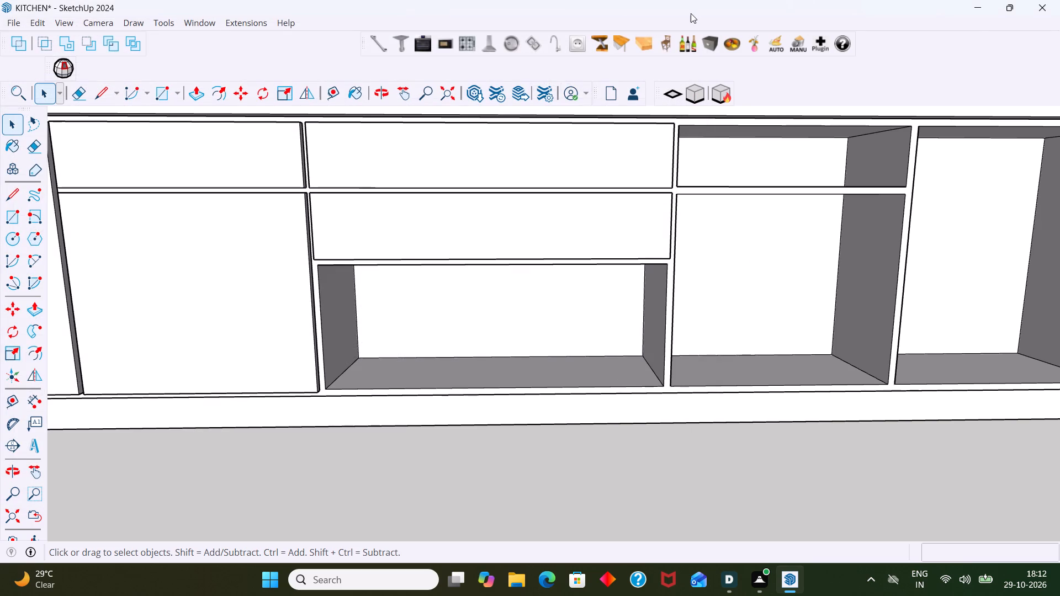
Display the Fredo6_JointPushPull toolbar and dock it alongside the other toolbars above the model.
left_click(693, 18)
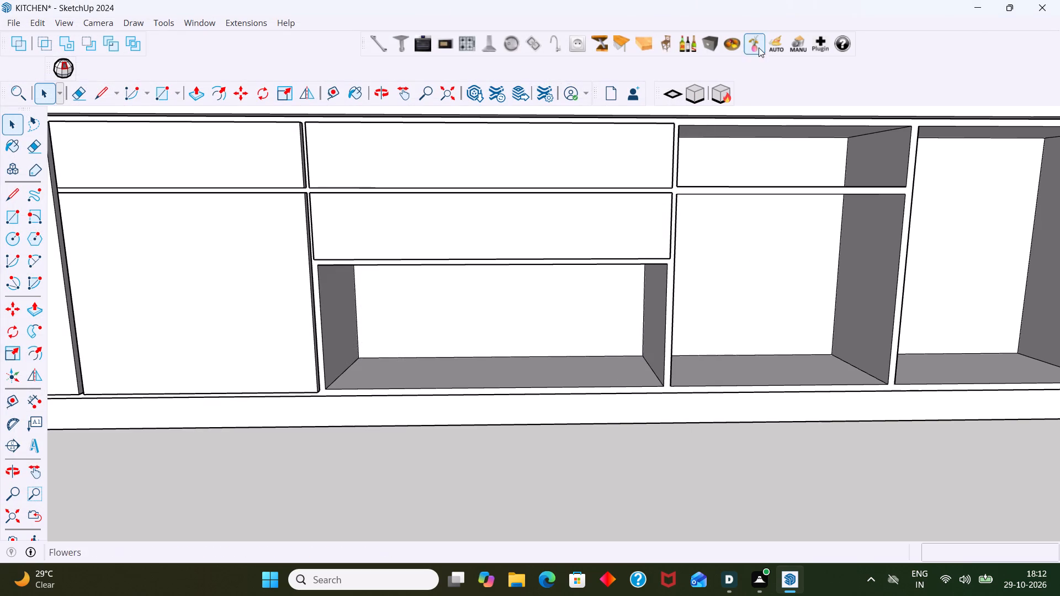
left_click(763, 59)
left_click(764, 66)
left_click(759, 14)
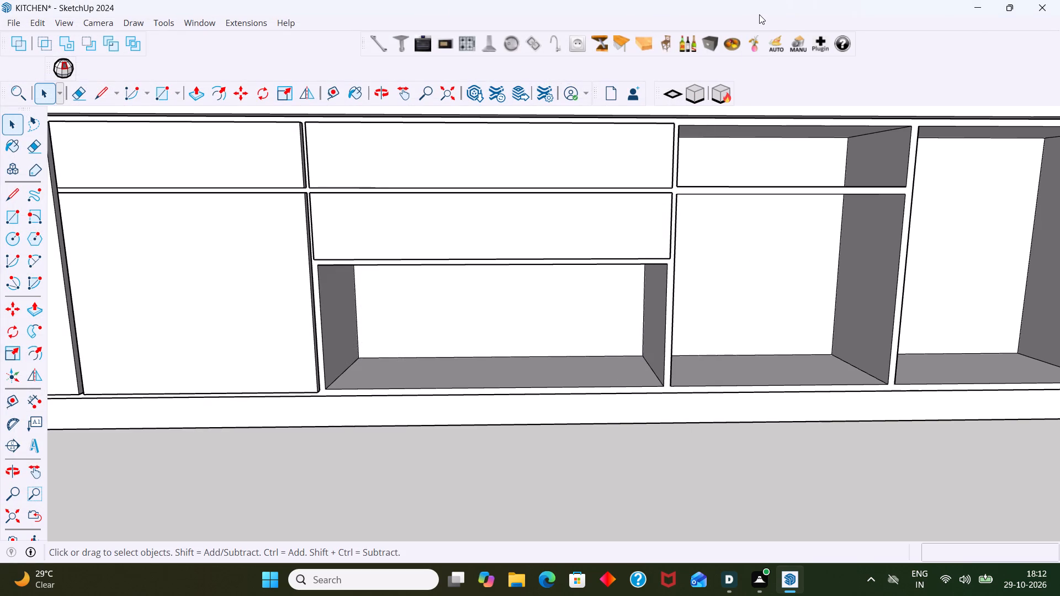
left_click(781, 73)
right_click(782, 74)
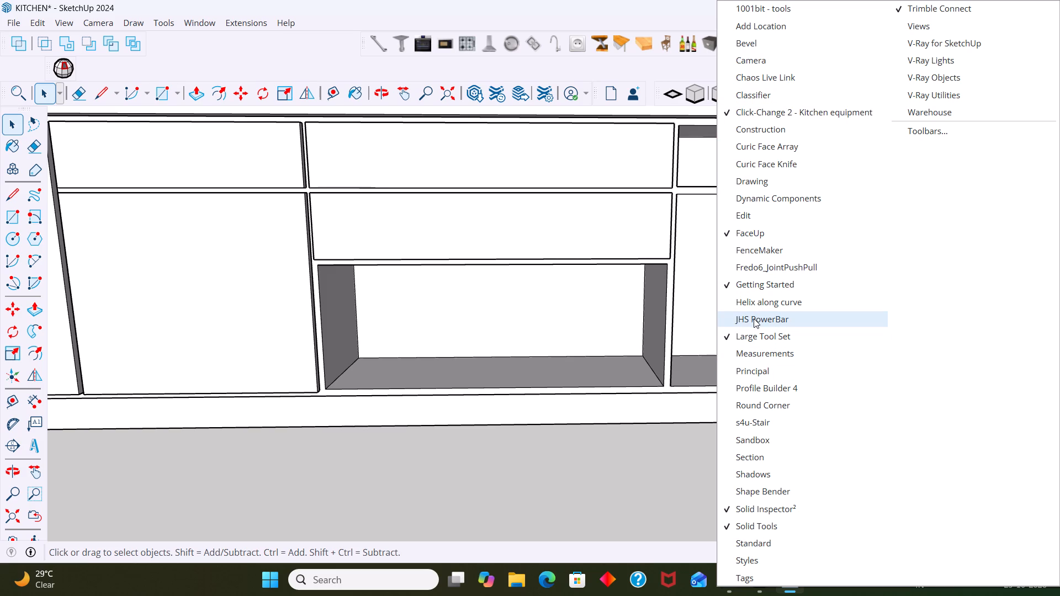
left_click(771, 269)
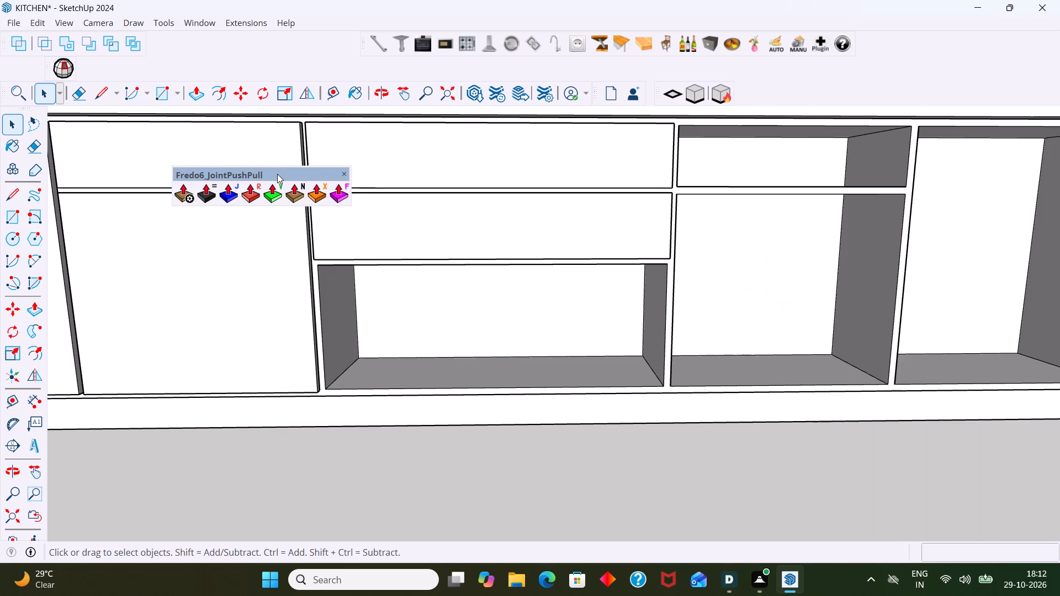
left_click_drag(277, 174, 891, 61)
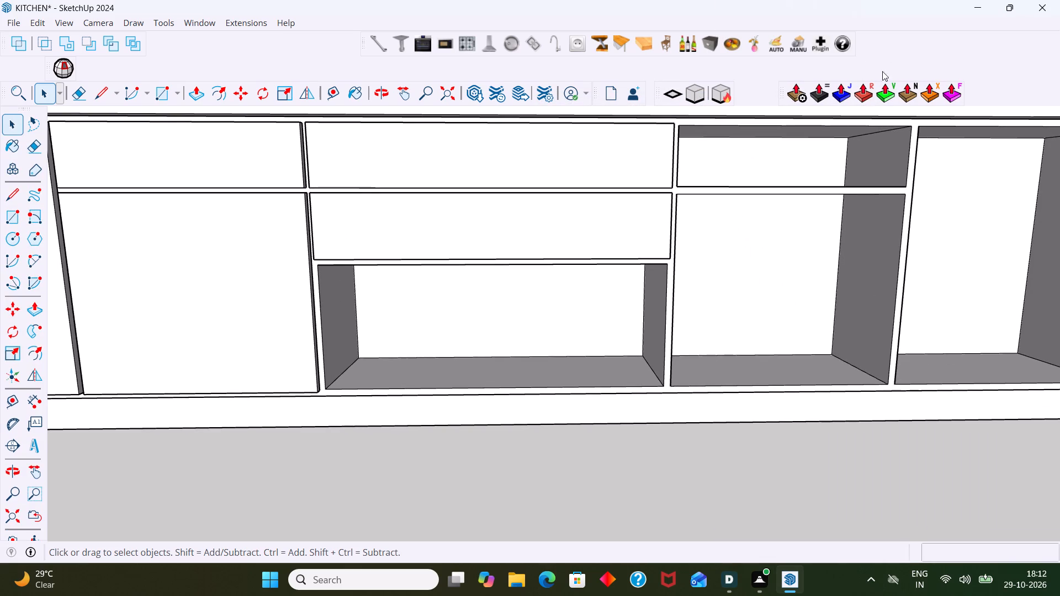
Examine the full run of base cabinets, including the fitted fronts and the remaining open compartments.
scroll(625, 299, "down", 5)
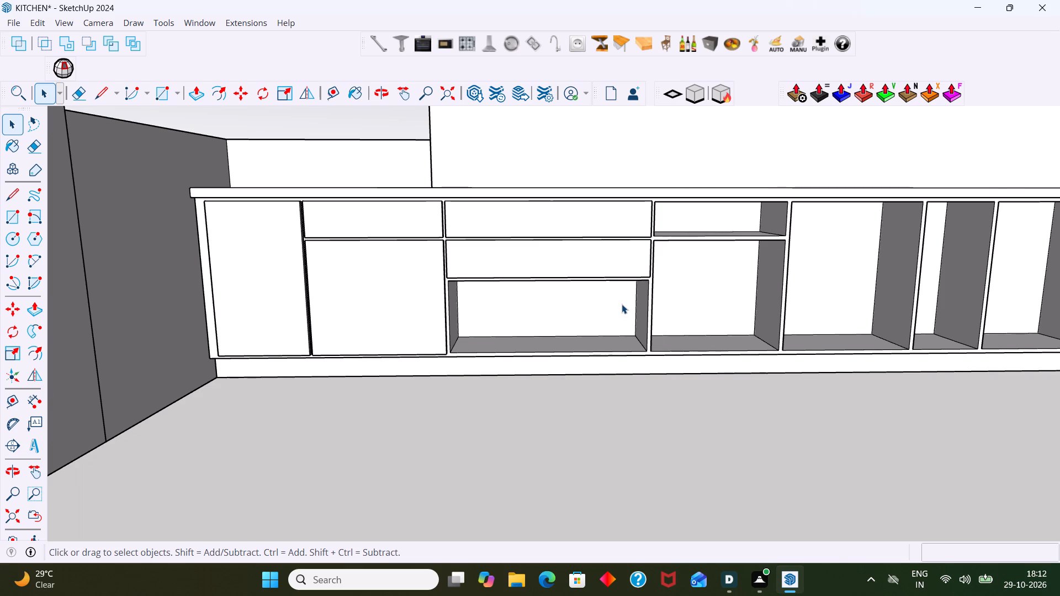
scroll(661, 167, "down", 3)
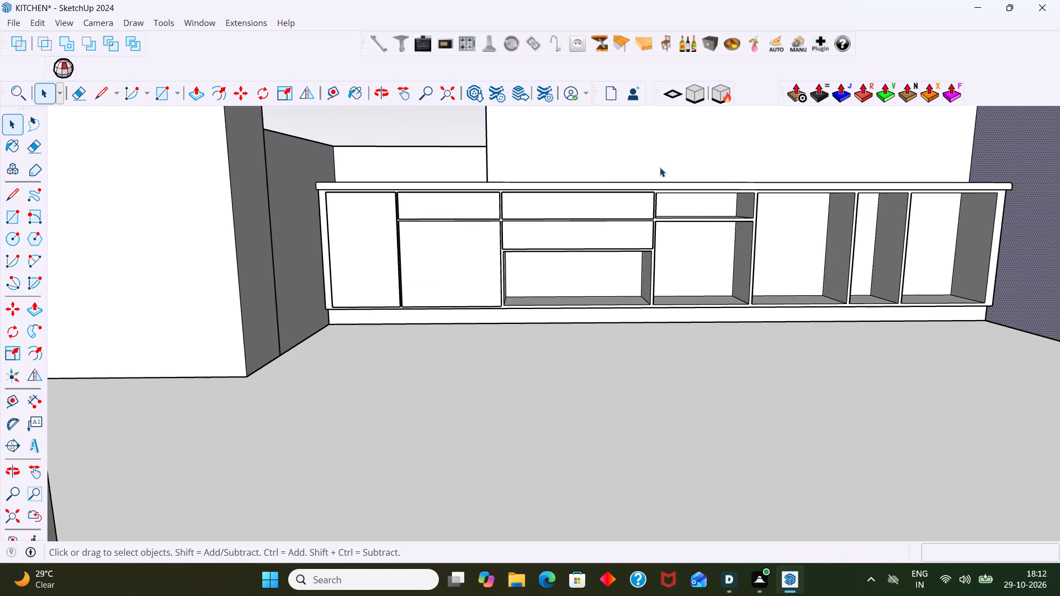
middle_click_drag(650, 176, 671, 188)
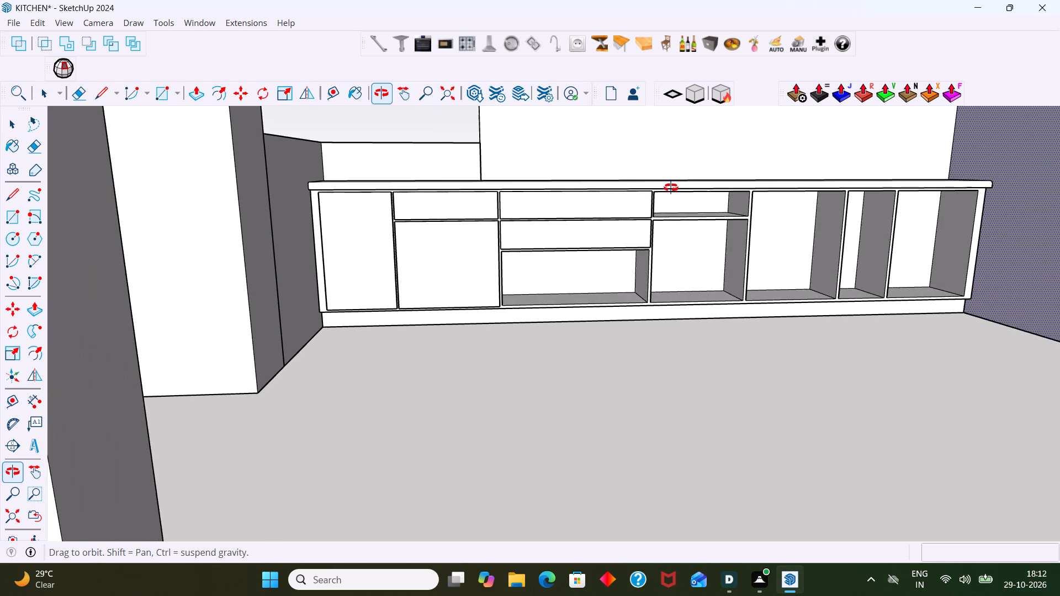
middle_click_drag(671, 188, 671, 185)
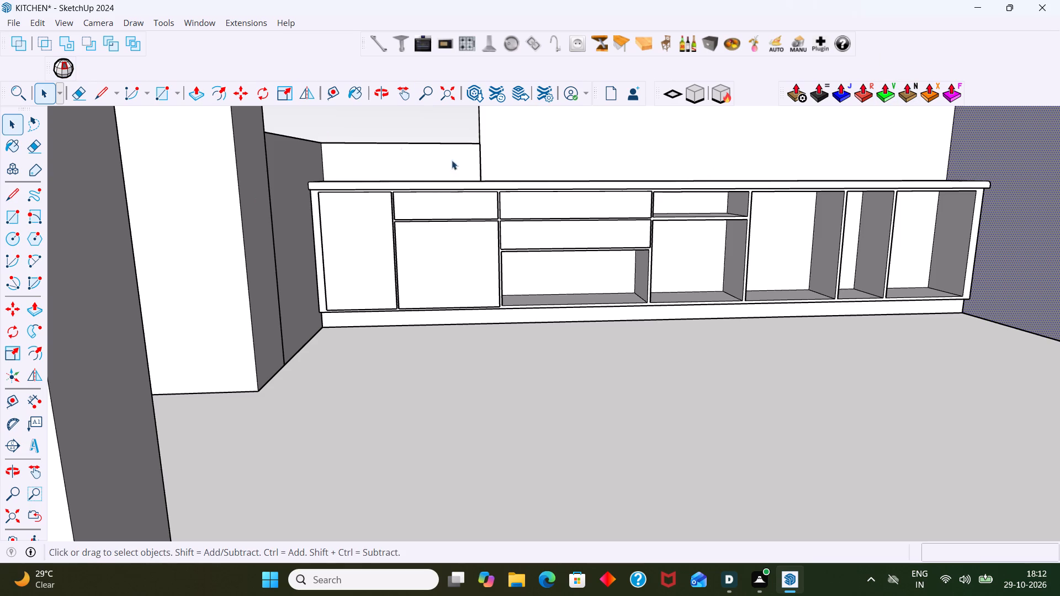
scroll(430, 210, "up", 2)
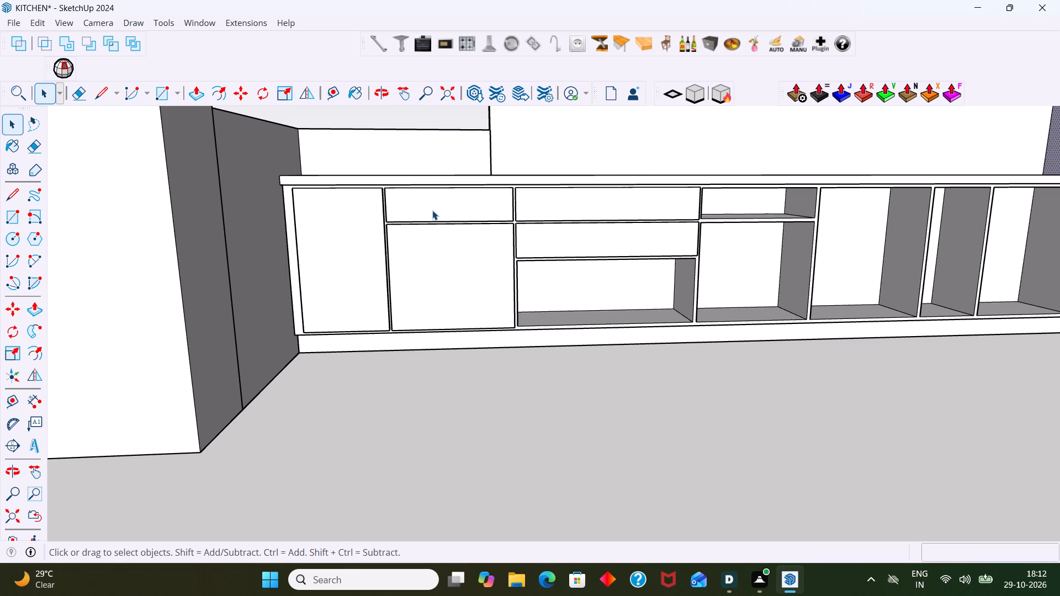
scroll(491, 230, "down", 4)
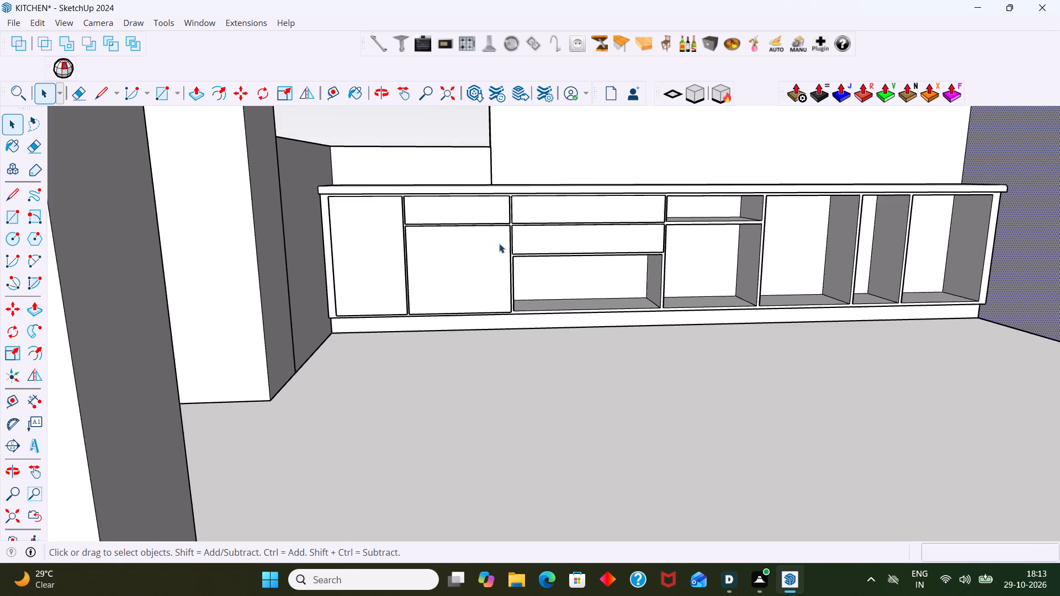
scroll(499, 243, "down", 2)
middle_click_drag(424, 270, 386, 313)
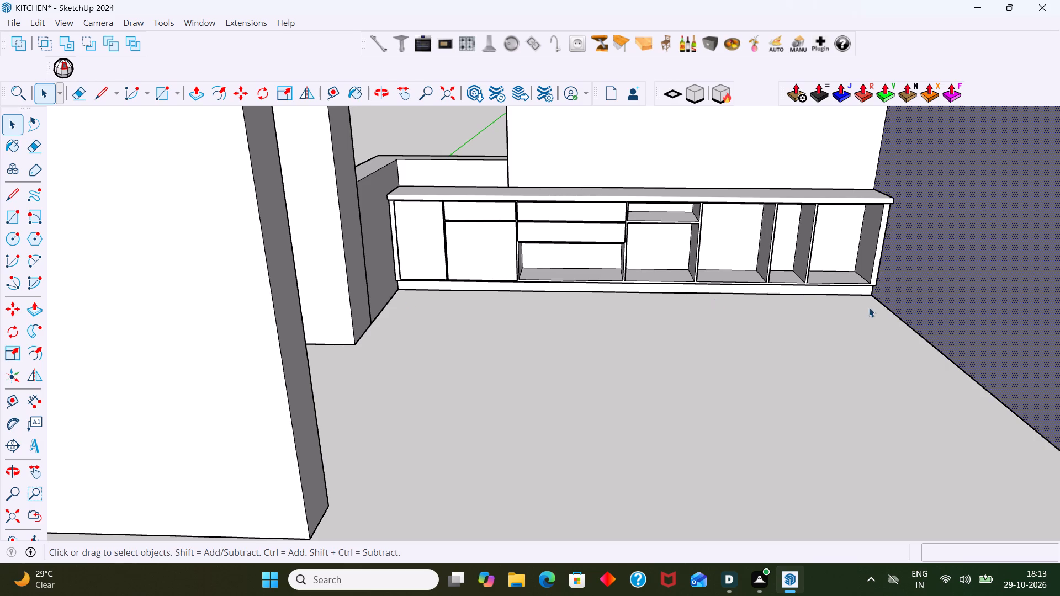
Draw a rectangle covering the open front of the compartment below the two wide drawer fronts, from corner to opposite corner.
scroll(845, 298, "up", 2)
middle_click_drag(489, 230, 600, 215)
scroll(488, 224, "up", 3)
middle_click_drag(492, 234, 352, 260)
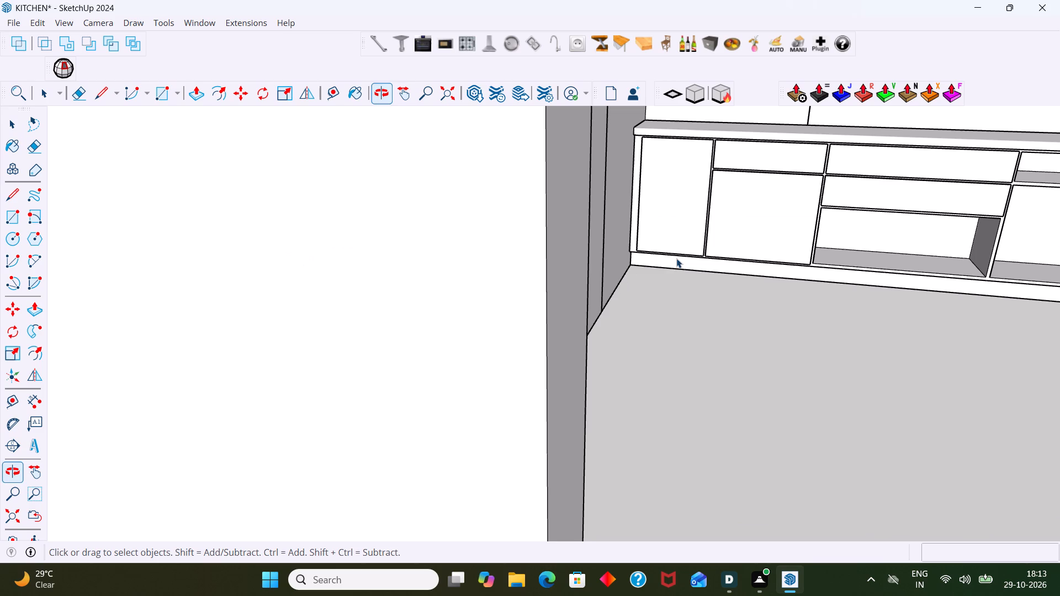
middle_click_drag(751, 239, 564, 228, "shift")
scroll(616, 217, "down", 3)
middle_click_drag(626, 228, 632, 227)
scroll(628, 226, "up", 6)
middle_click_drag(569, 223, 617, 215)
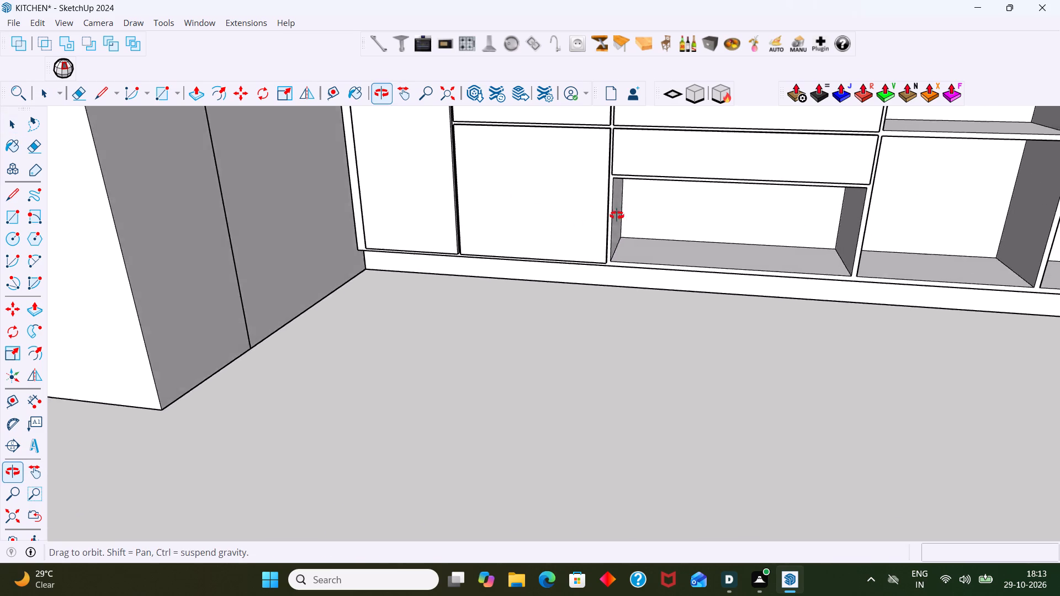
middle_click_drag(617, 215, 625, 211)
scroll(625, 212, "up", 1)
key("r")
scroll(603, 189, "up", 7)
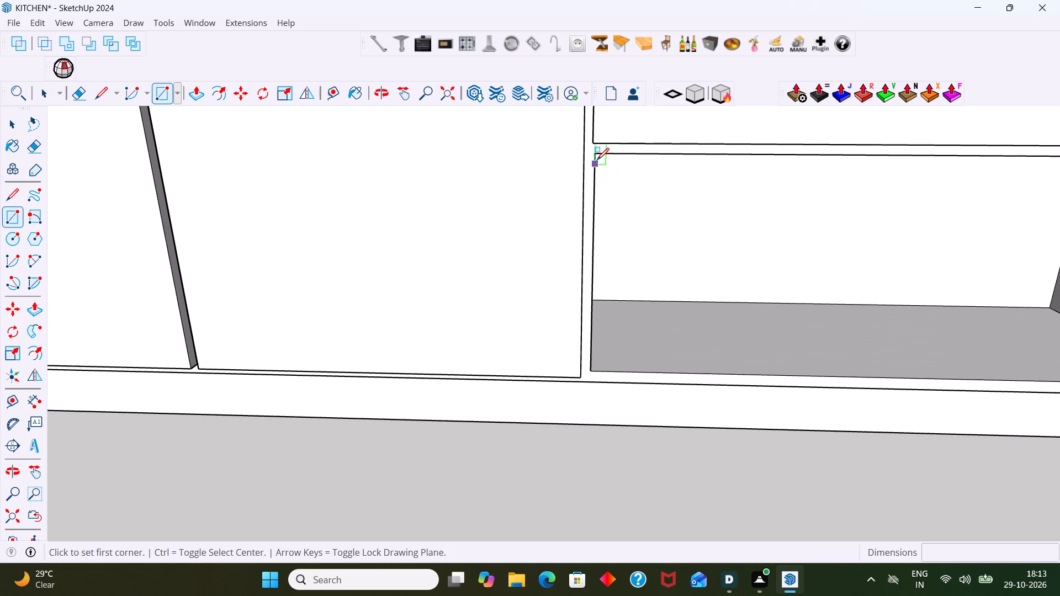
left_click(597, 154)
scroll(745, 292, "down", 5)
middle_click_drag(745, 296, 473, 241, "shift")
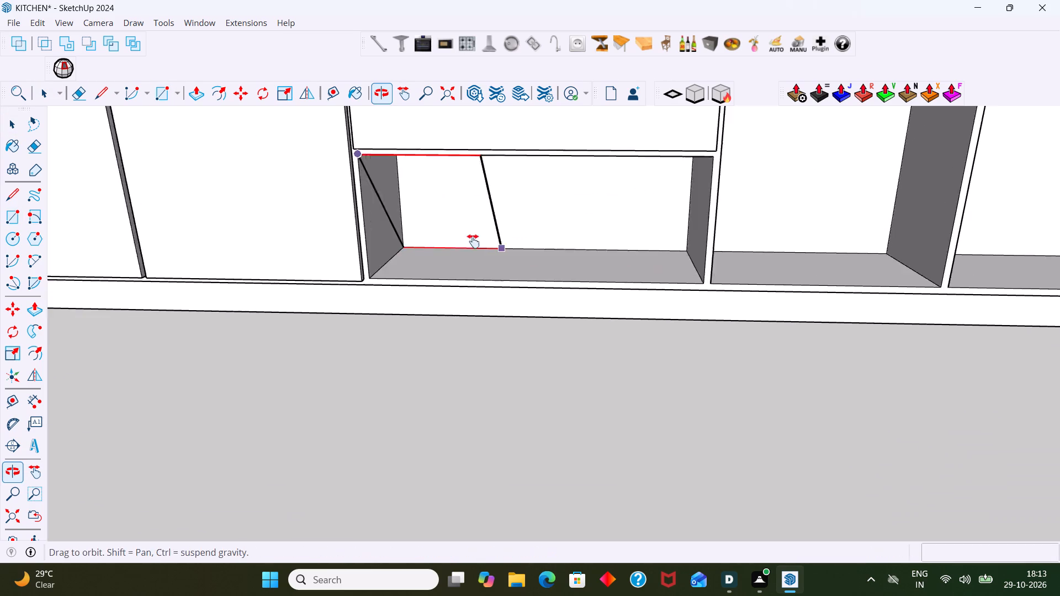
middle_click_drag(473, 241, 471, 242, "shift")
scroll(658, 278, "up", 3)
left_click(664, 277)
key("space")
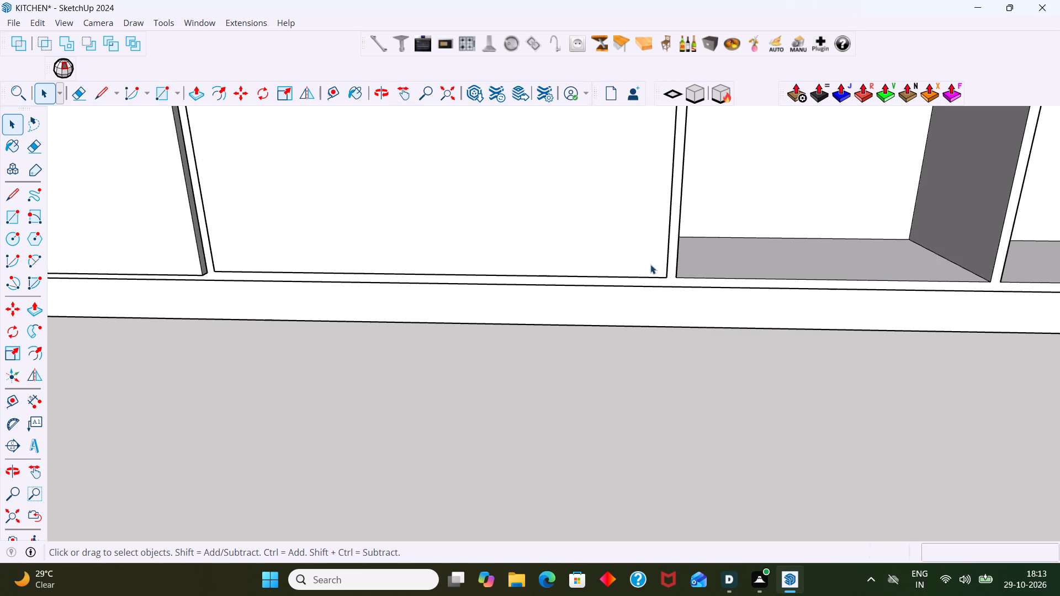
Make the new rectangular face and its edges into a group.
left_click(587, 243)
left_click(587, 243)
left_click(587, 243)
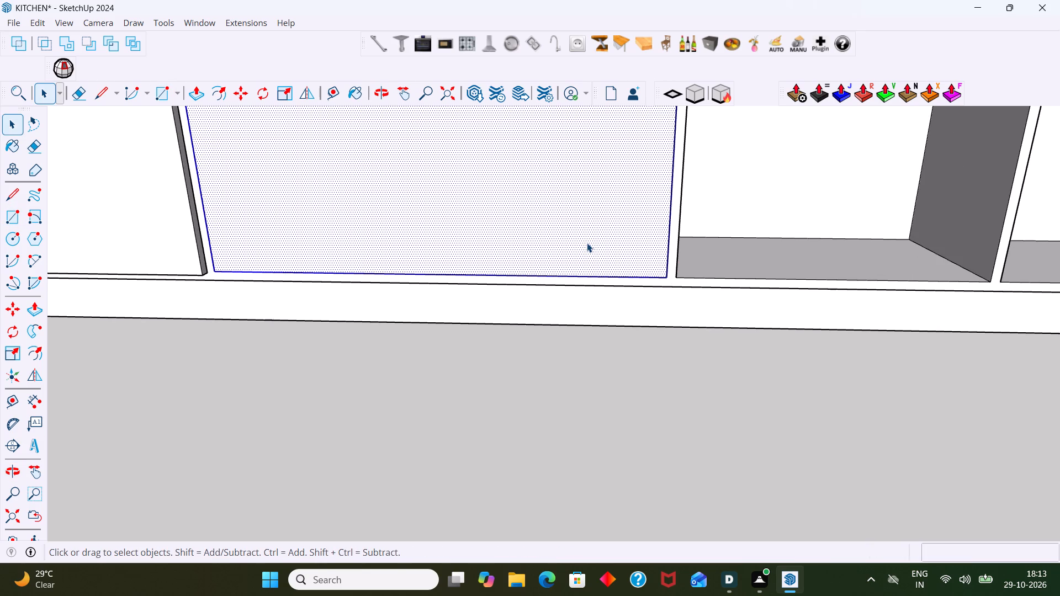
right_click(587, 243)
left_click(646, 133)
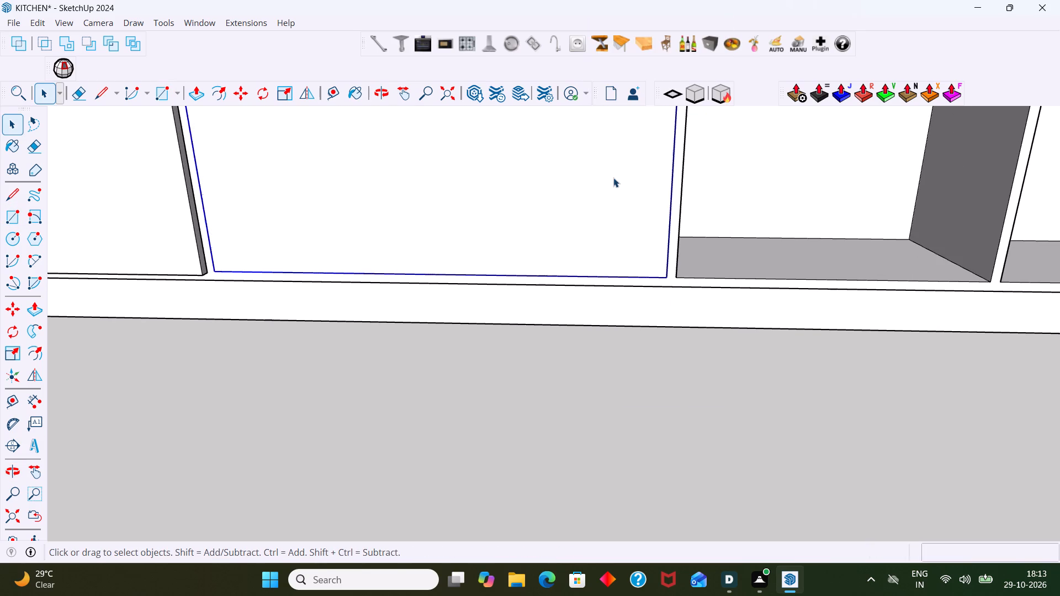
Inside the new group, push/pull the face outward 18 mm to form the drawer front panel.
left_click(611, 182)
double_click(611, 182)
key("p")
left_click(611, 183)
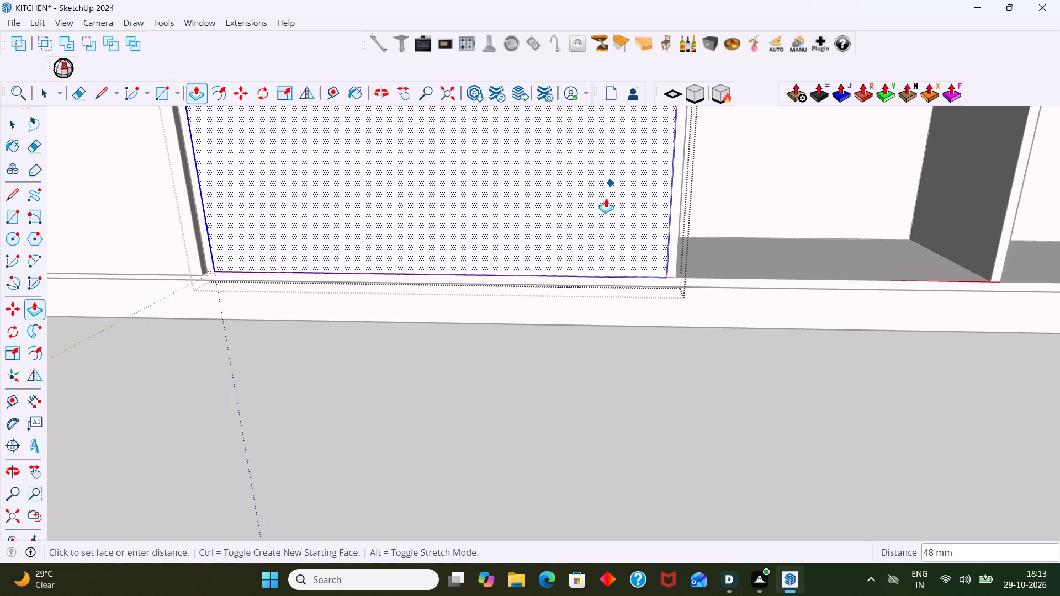
type("18")
key("Return")
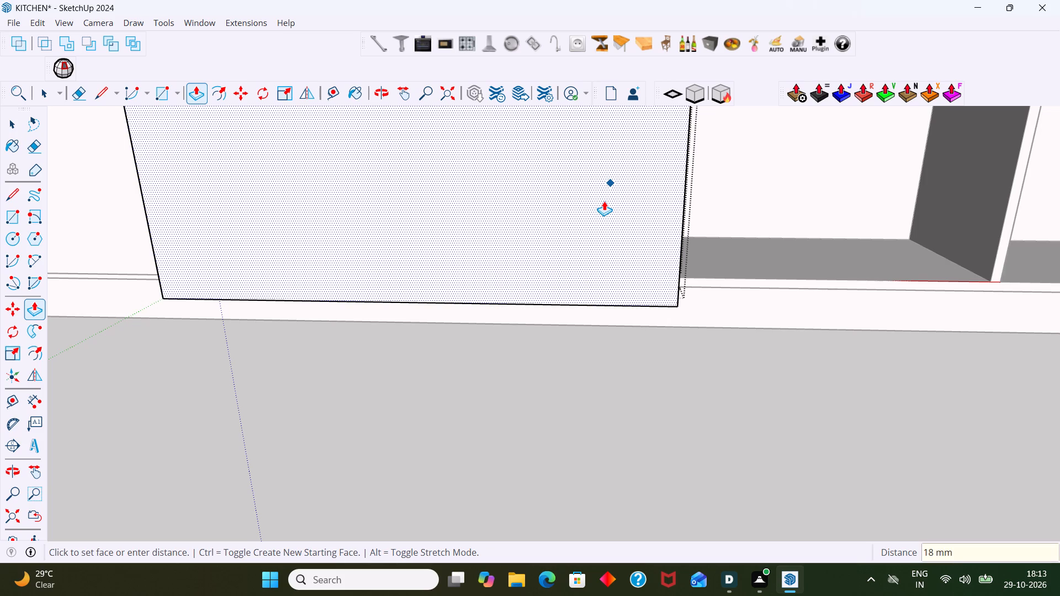
key("space")
Push/pull the panel's vertical side face nearest the neighbouring open compartment outward by 3 mm.
scroll(703, 265, "down", 3)
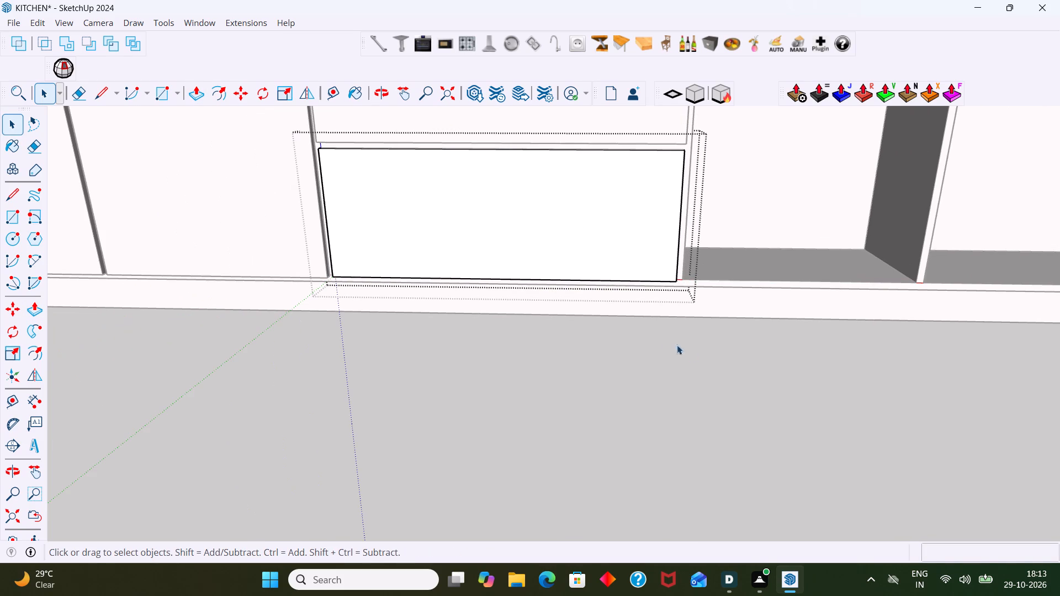
middle_click_drag(516, 227, 442, 205)
scroll(572, 194, "up", 4)
middle_click_drag(565, 219, 363, 220)
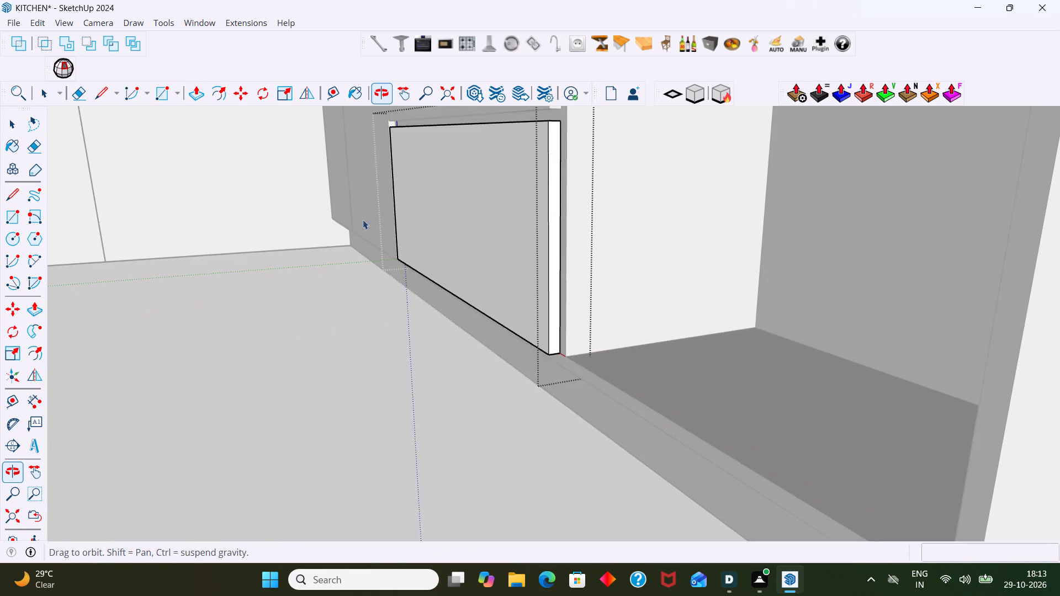
middle_click_drag(363, 220, 356, 220)
scroll(540, 265, "up", 2)
key("p")
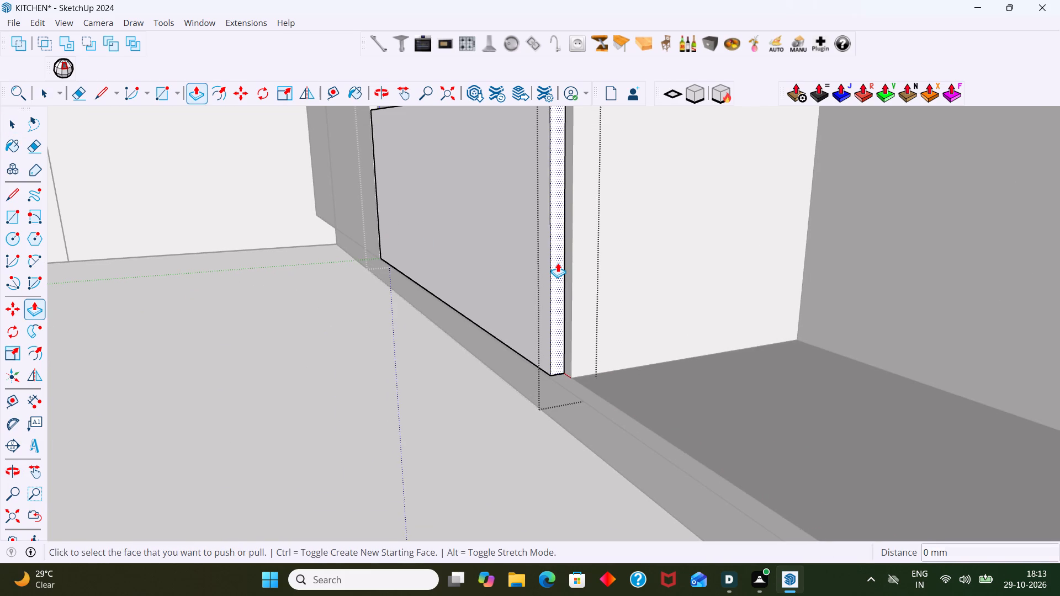
left_click(558, 263)
key("3")
key("Return")
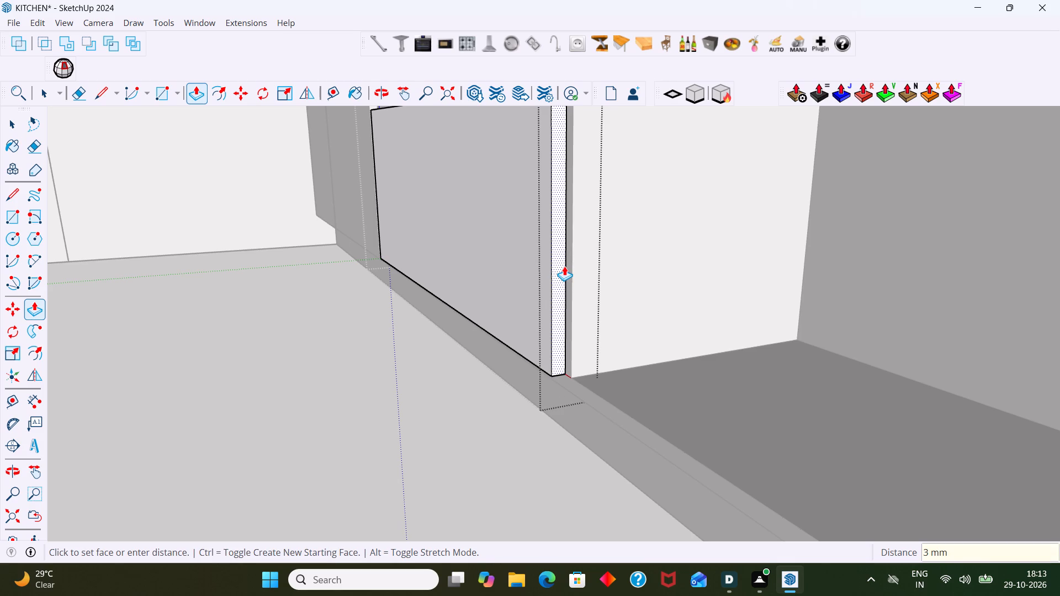
Push/pull the drawer front panel's bottom face outward by the same 3 mm.
scroll(556, 305, "down", 1)
middle_click_drag(552, 308, 654, 214)
scroll(658, 235, "up", 5)
middle_click_drag(657, 223, 631, 184)
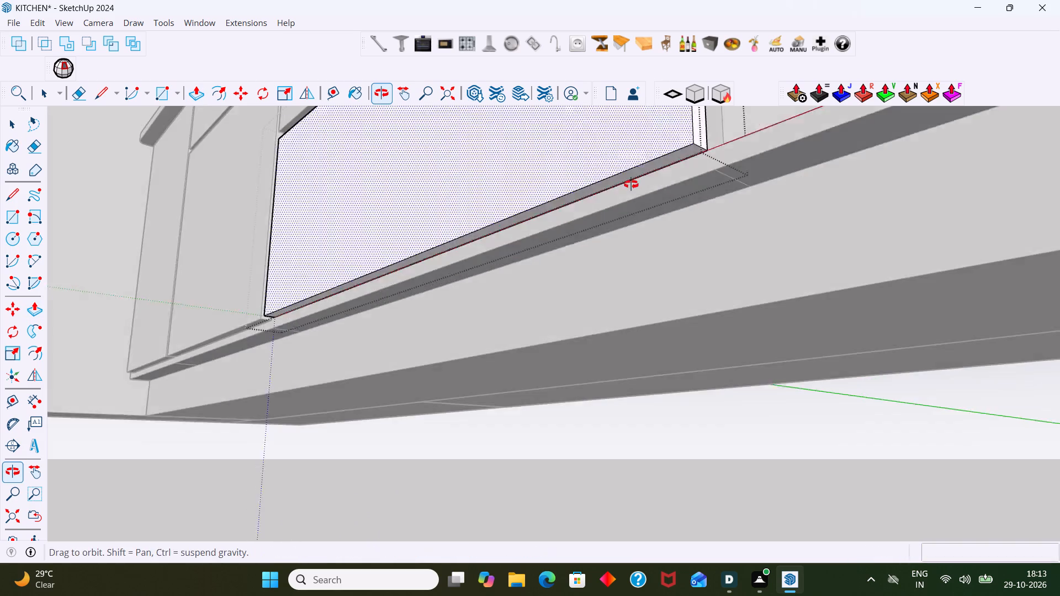
middle_click_drag(631, 184, 621, 169)
scroll(618, 166, "up", 1)
double_click(599, 144)
scroll(592, 162, "down", 3)
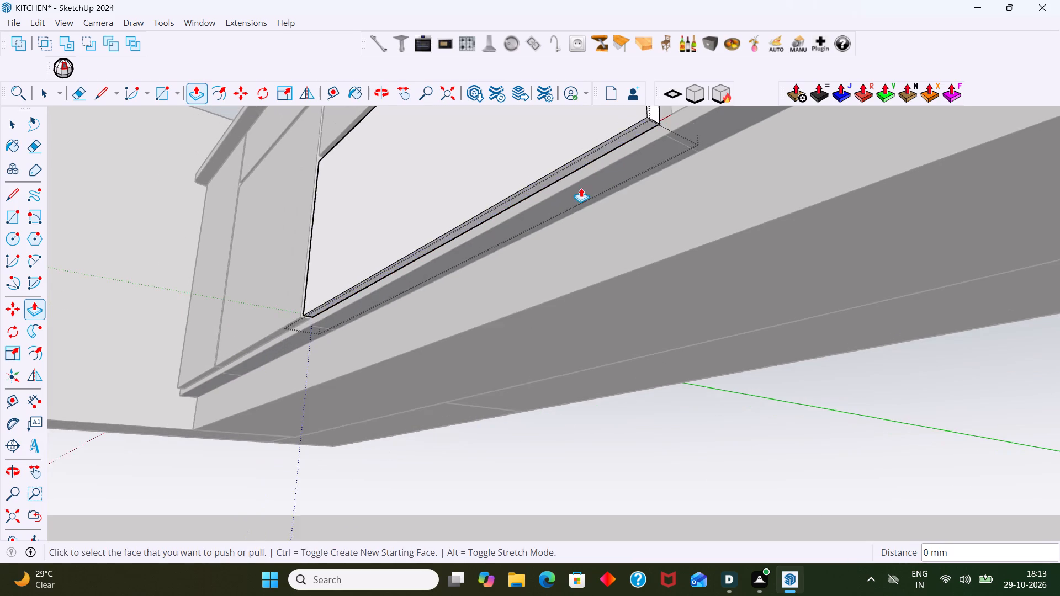
Push/pull the panel's other vertical side face, next to the neighbouring closed cabinet front, outward by the same 3 mm.
scroll(581, 188, "down", 3)
middle_click_drag(404, 248, 672, 306)
scroll(499, 273, "up", 8)
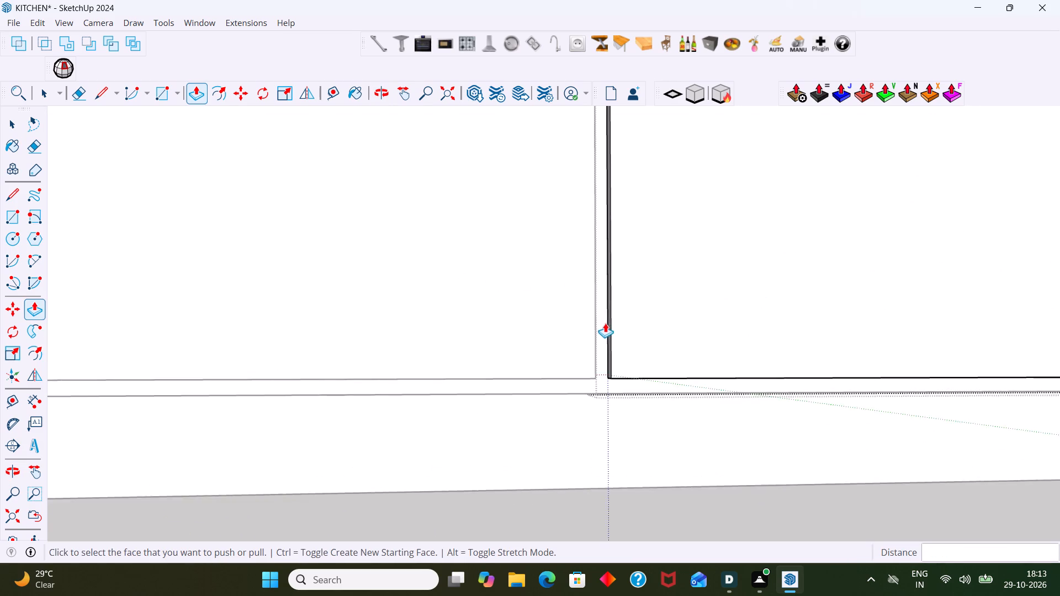
scroll(605, 323, "up", 2)
middle_click_drag(609, 329, 670, 343)
scroll(622, 345, "up", 4)
double_click(630, 344)
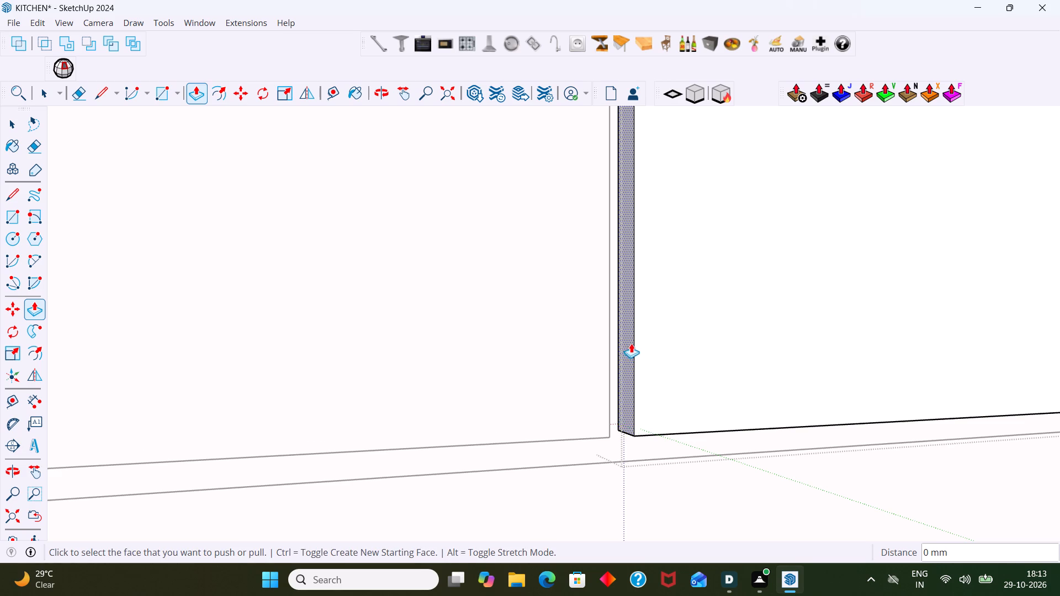
Push/pull the panel's top face outward by the same 3 mm, then leave the group and select the finished panel.
scroll(629, 343, "down", 10)
middle_click_drag(603, 331, 489, 472, "shift")
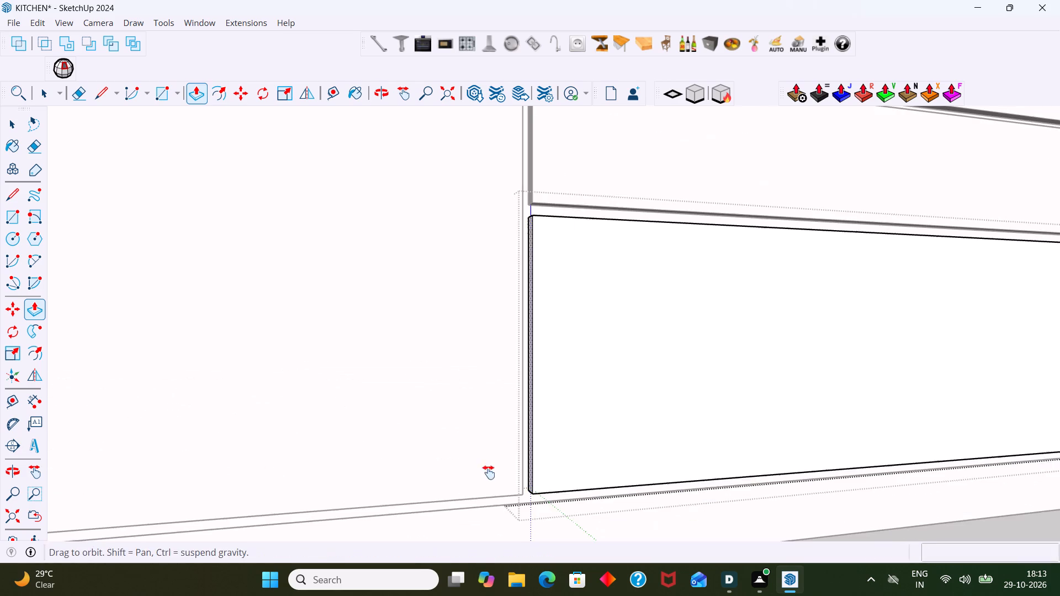
middle_click_drag(489, 472, 497, 454, "shift")
middle_click_drag(549, 260, 497, 368)
scroll(532, 271, "up", 8)
middle_click_drag(527, 276, 502, 299)
scroll(540, 247, "up", 3)
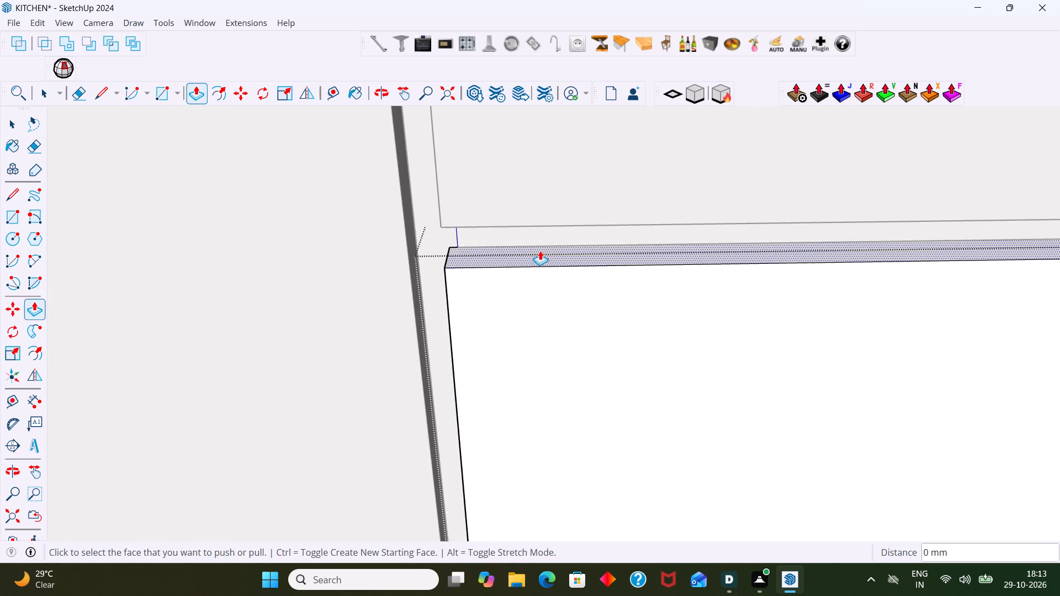
double_click(539, 252)
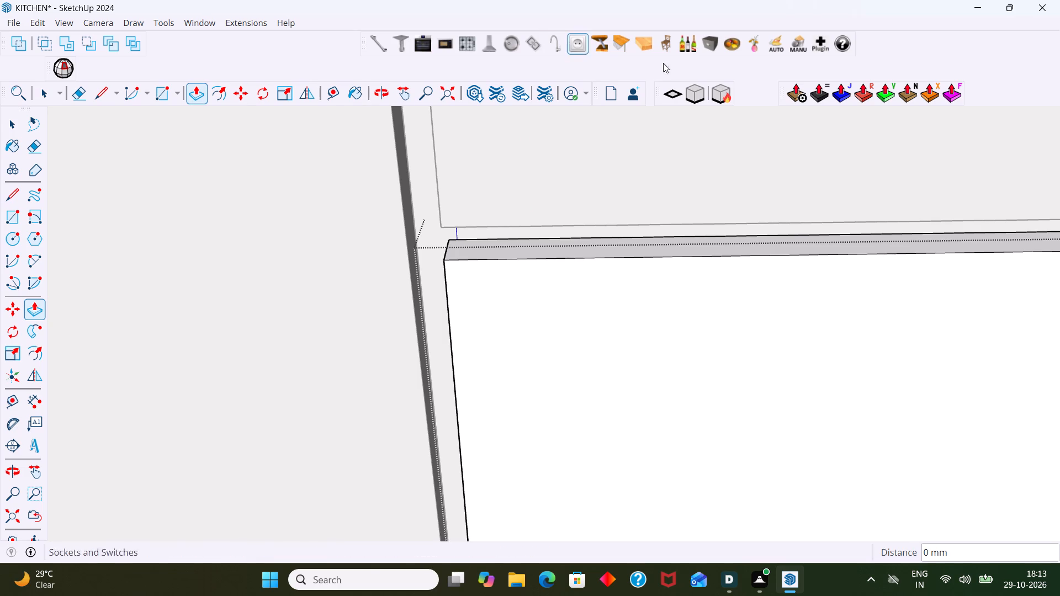
key("space")
left_click(617, 309)
scroll(621, 304, "down", 10)
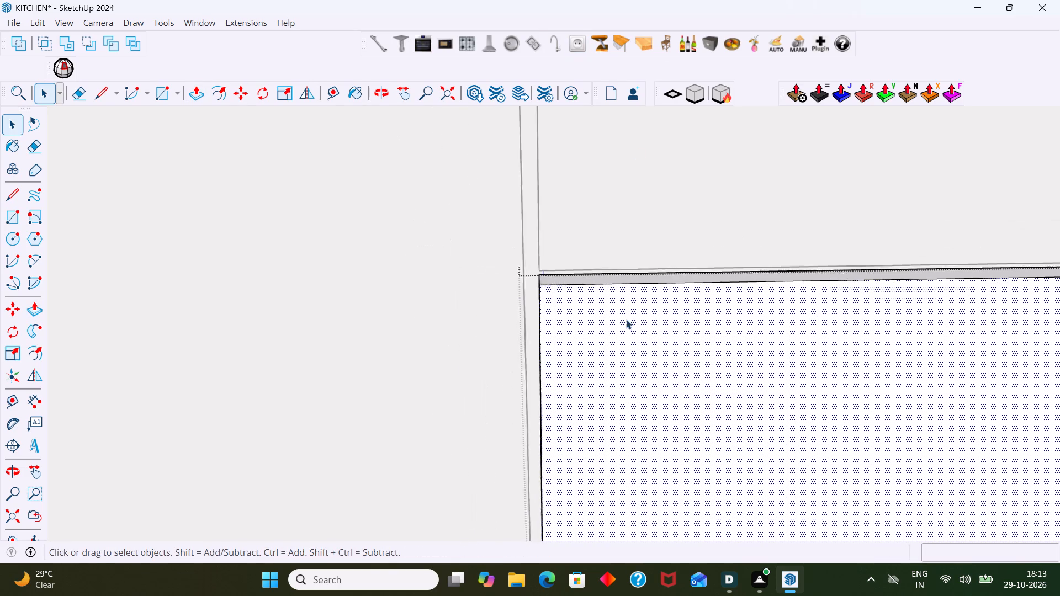
scroll(626, 320, "down", 10)
left_click(693, 469)
left_click(685, 380)
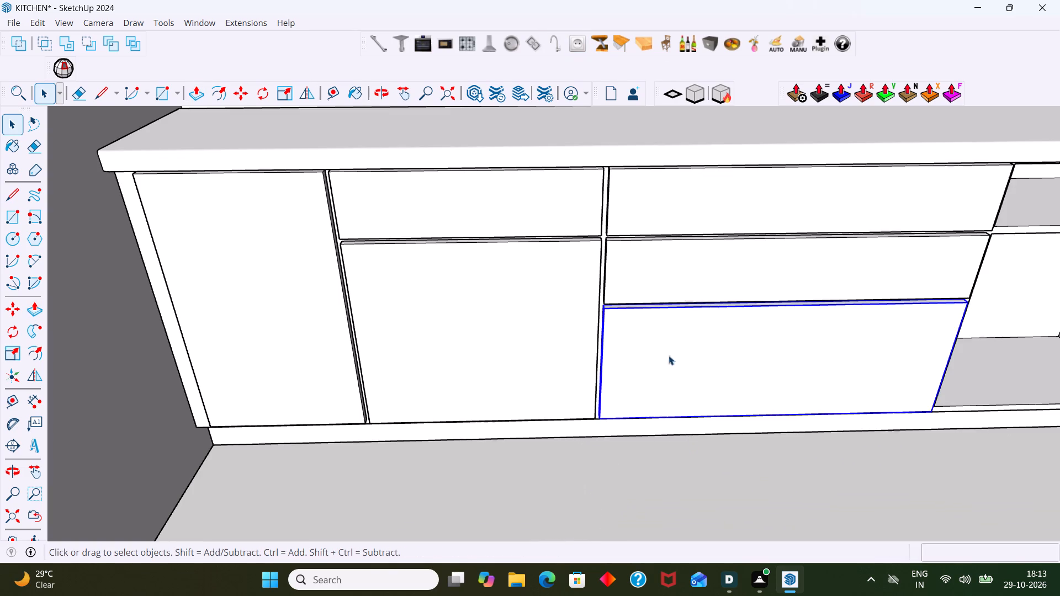
scroll(669, 355, "down", 1)
Search the Extension Warehouse for DBS, dismissing the developer terms of service first.
left_click(257, 22)
left_click(278, 41)
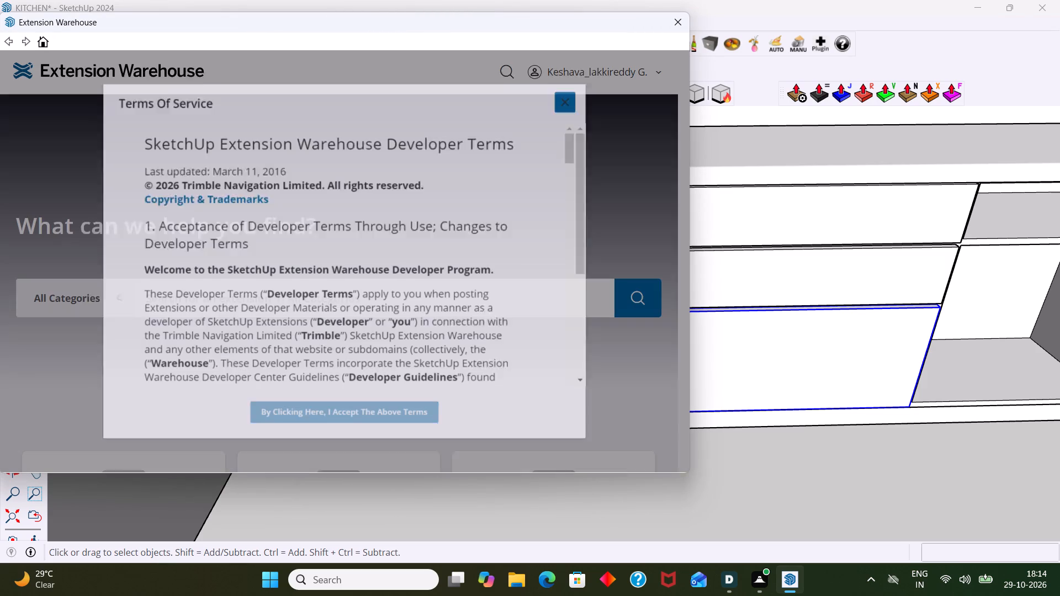
left_click(374, 421)
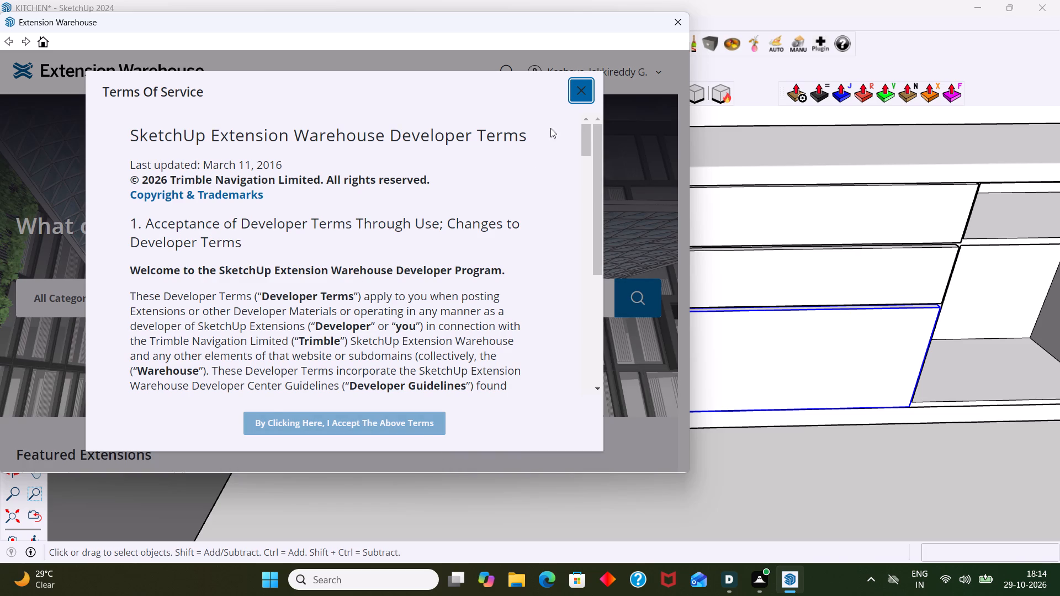
left_click(584, 82)
left_click(449, 291)
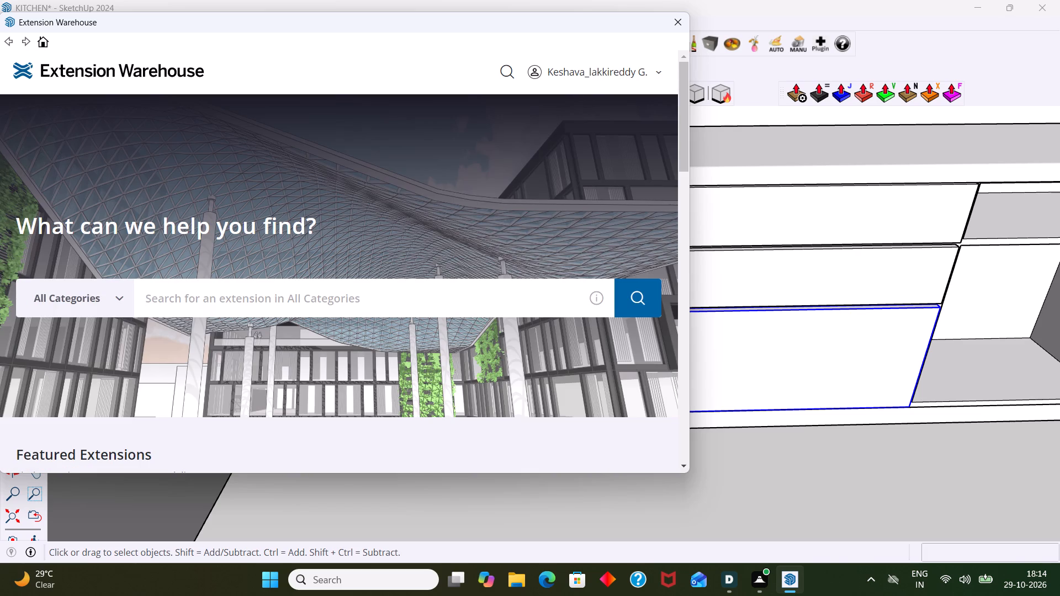
type("DB")
key("s")
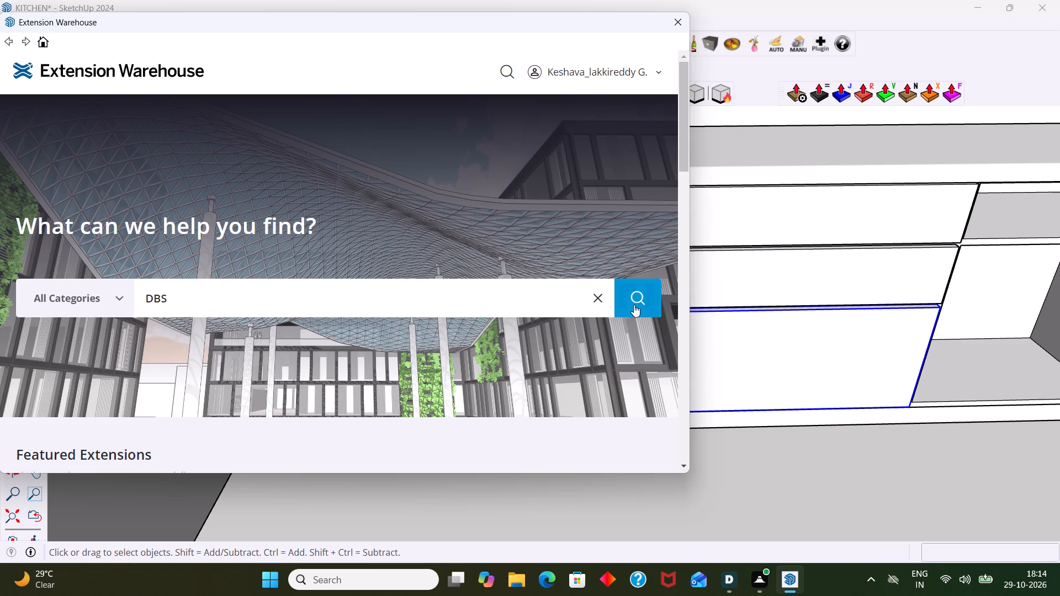
left_click(634, 305)
Open the page of the DBS - Move Rotate Open Close extension from the search results.
scroll(287, 309, "down", 2)
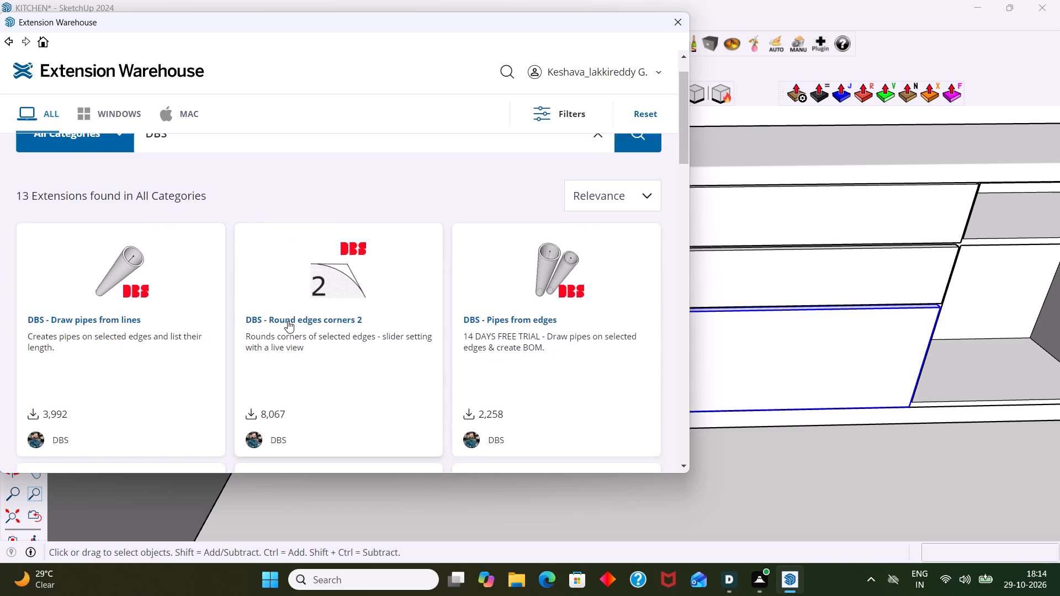
scroll(288, 321, "down", 11)
scroll(308, 284, "up", 1)
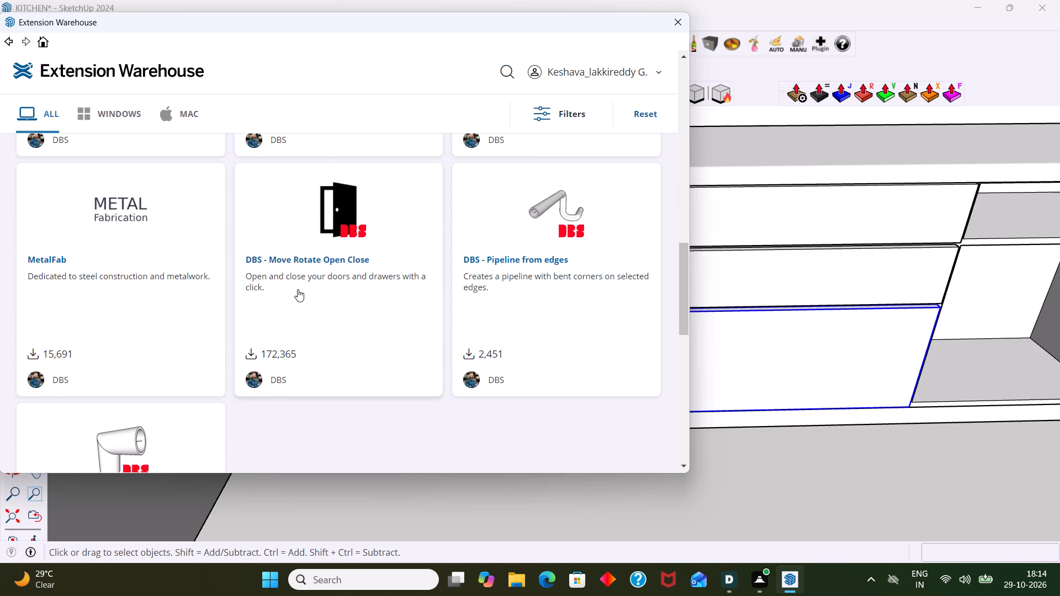
left_click(257, 354)
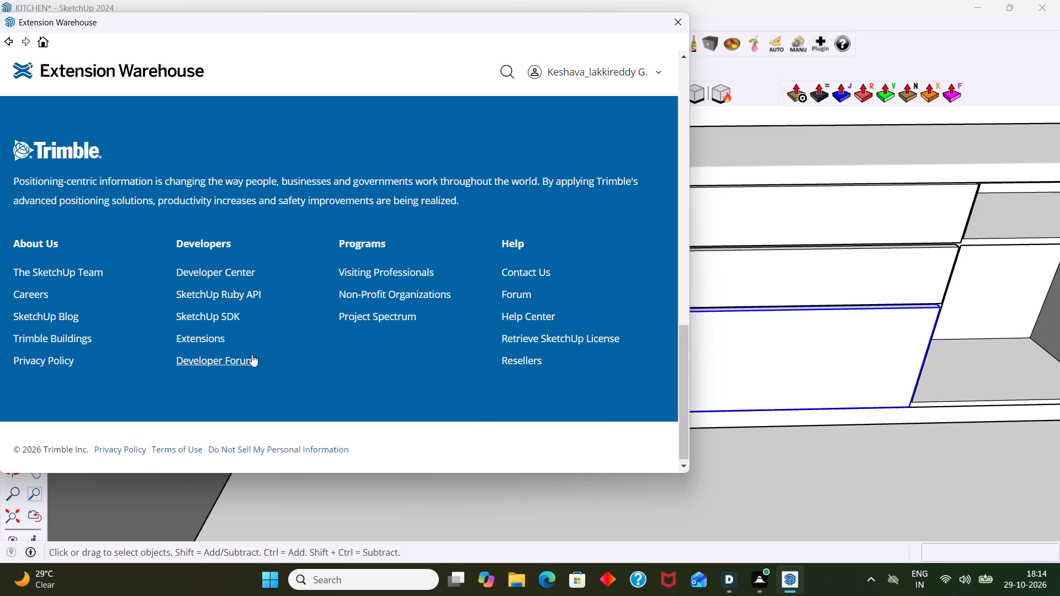
Look through the extension's page for its description, compatibility details and install option.
scroll(358, 377, "down", 7)
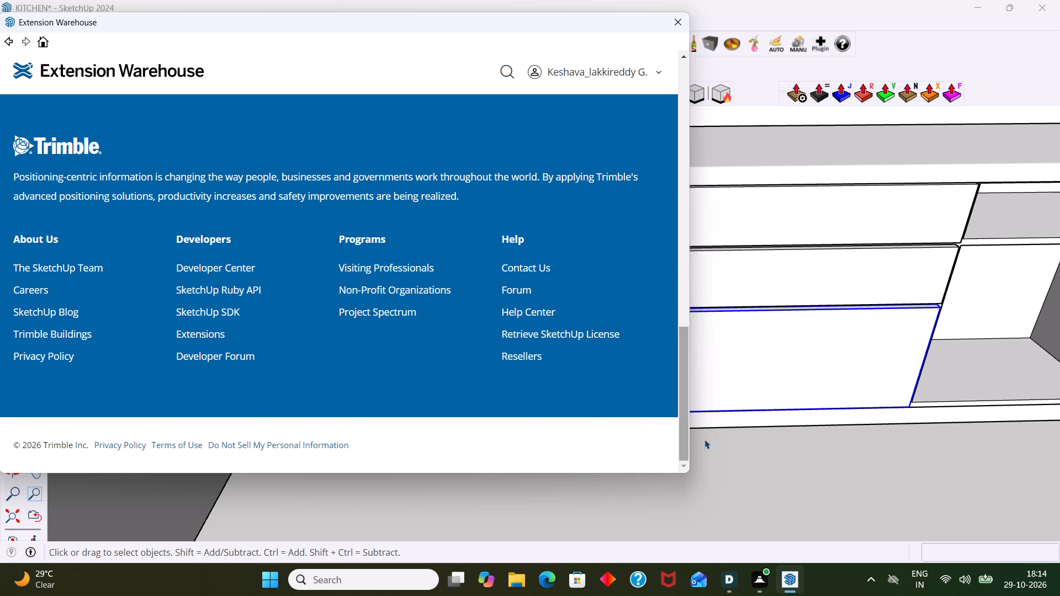
left_click(682, 438)
left_click(682, 458)
left_click(680, 460)
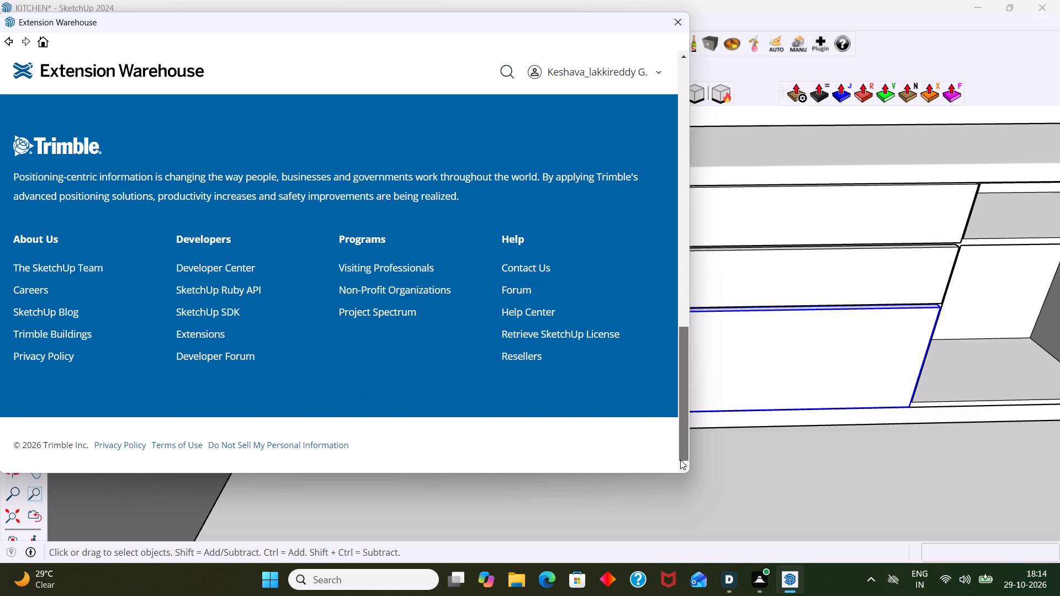
left_click_drag(683, 327, 684, 361)
left_click_drag(684, 361, 685, 356)
left_click_drag(683, 323, 683, 363)
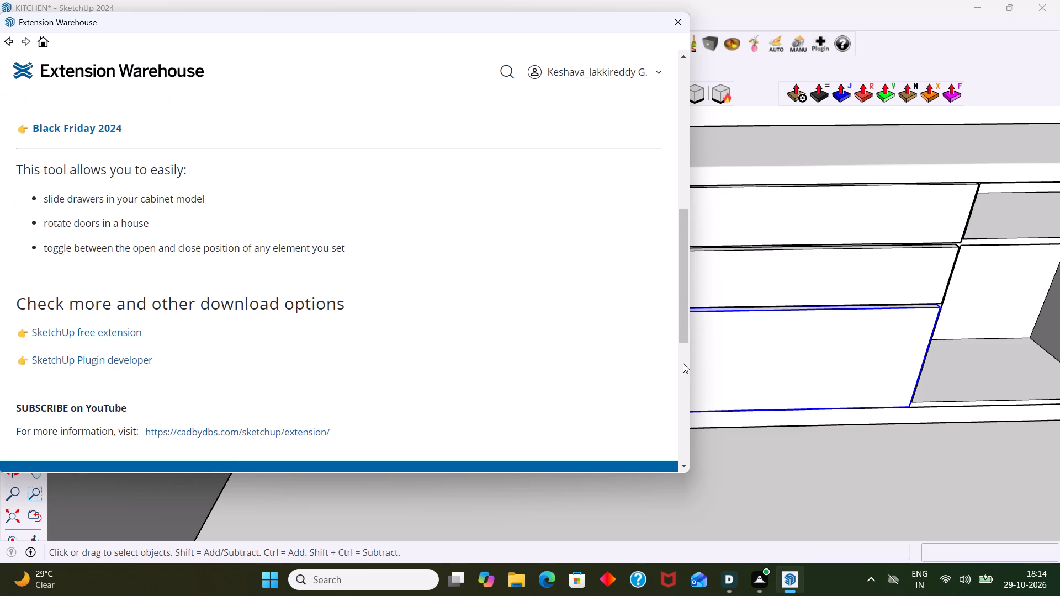
left_click_drag(683, 363, 688, 296)
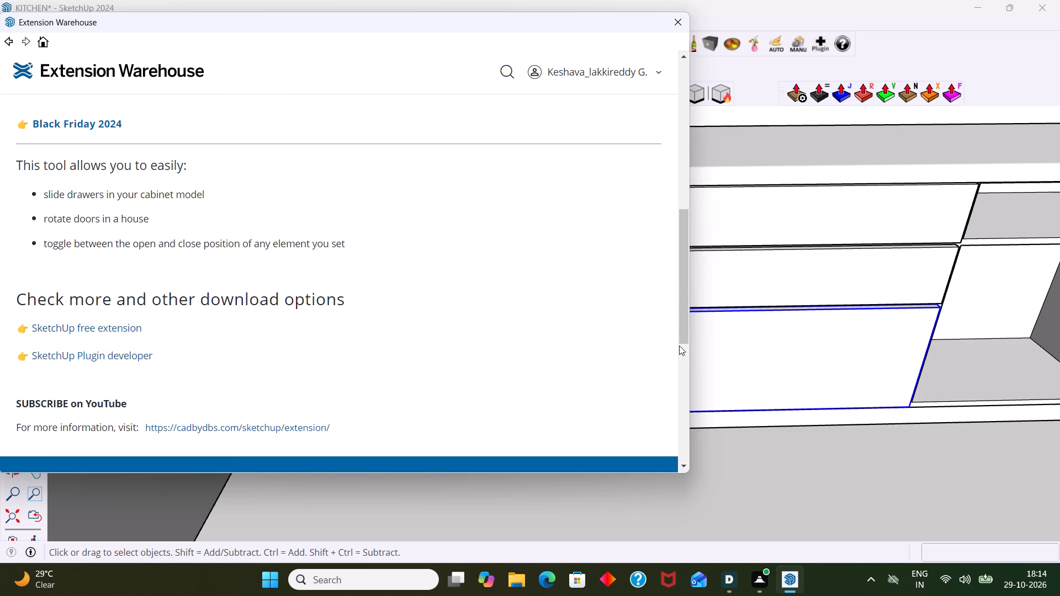
left_click_drag(683, 341, 694, 296)
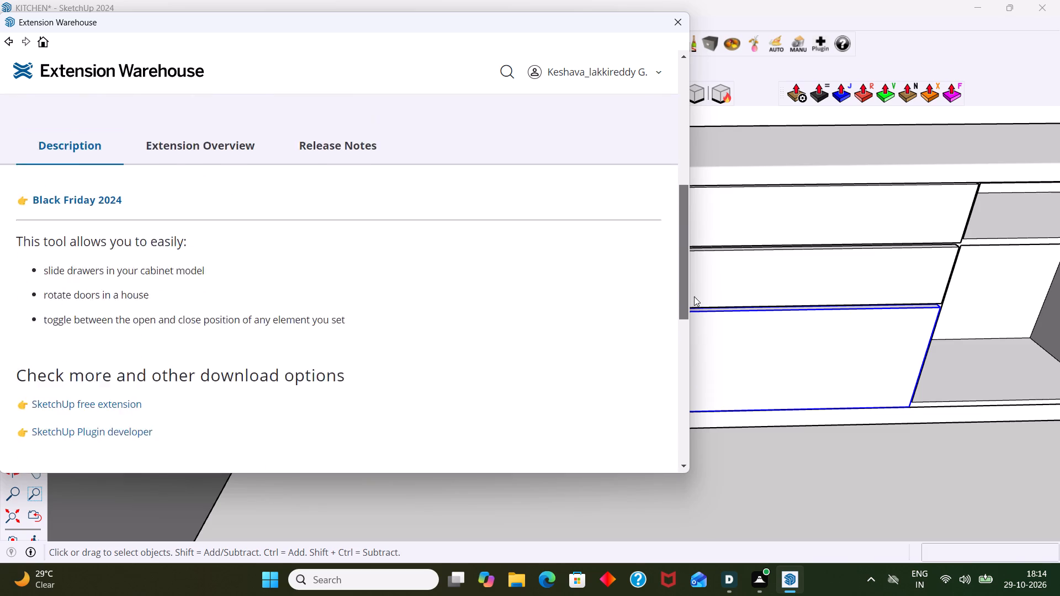
left_click_drag(694, 296, 699, 198)
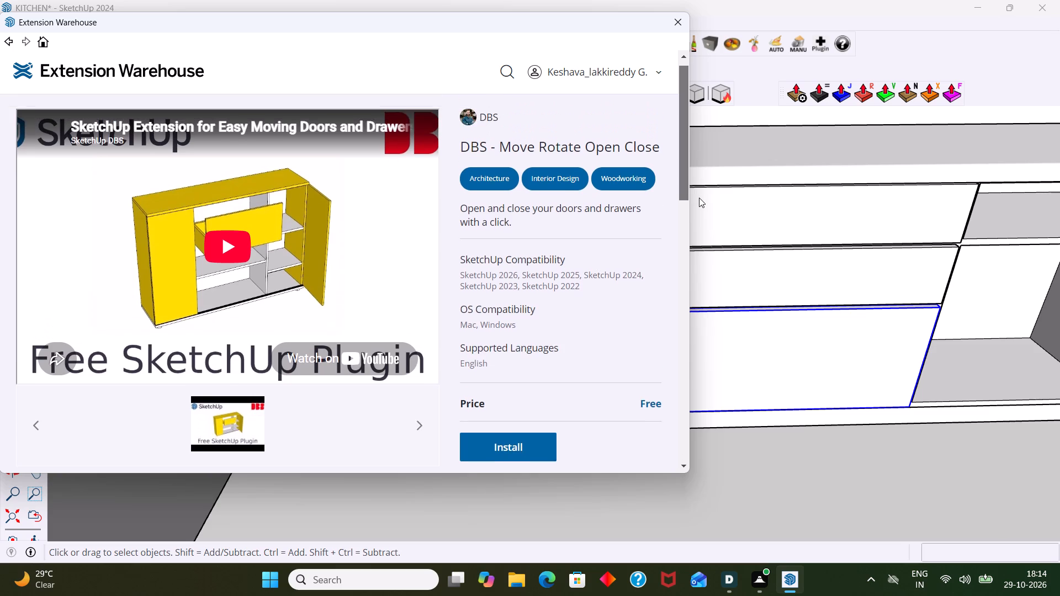
left_click_drag(699, 198, 696, 210)
Install the DBS - Move Rotate Open Close extension and close the Extension Warehouse.
left_click(531, 406)
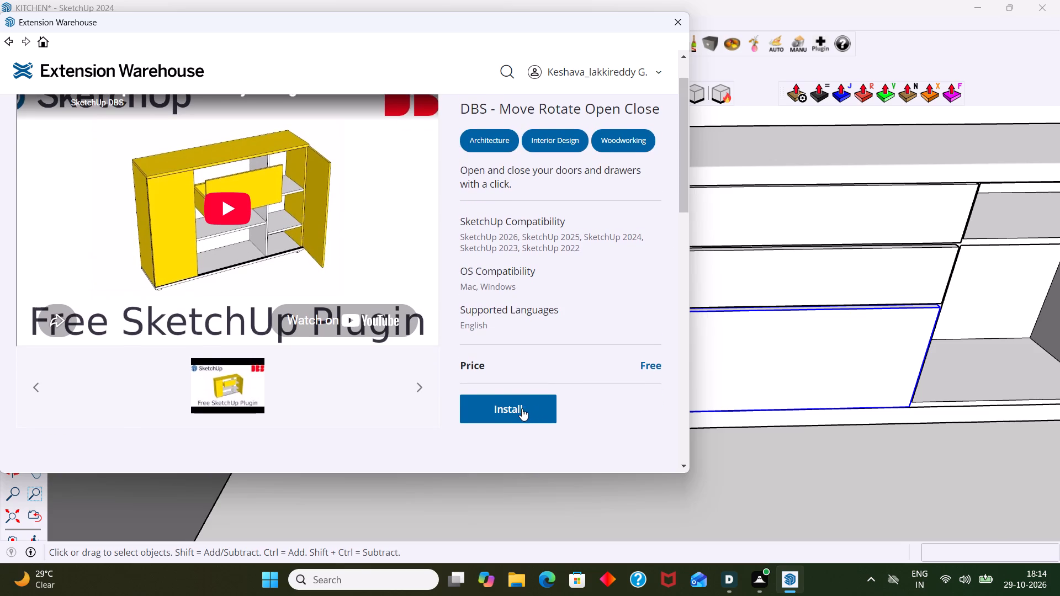
double_click(516, 408)
scroll(520, 412, "up", 1)
scroll(515, 413, "down", 1)
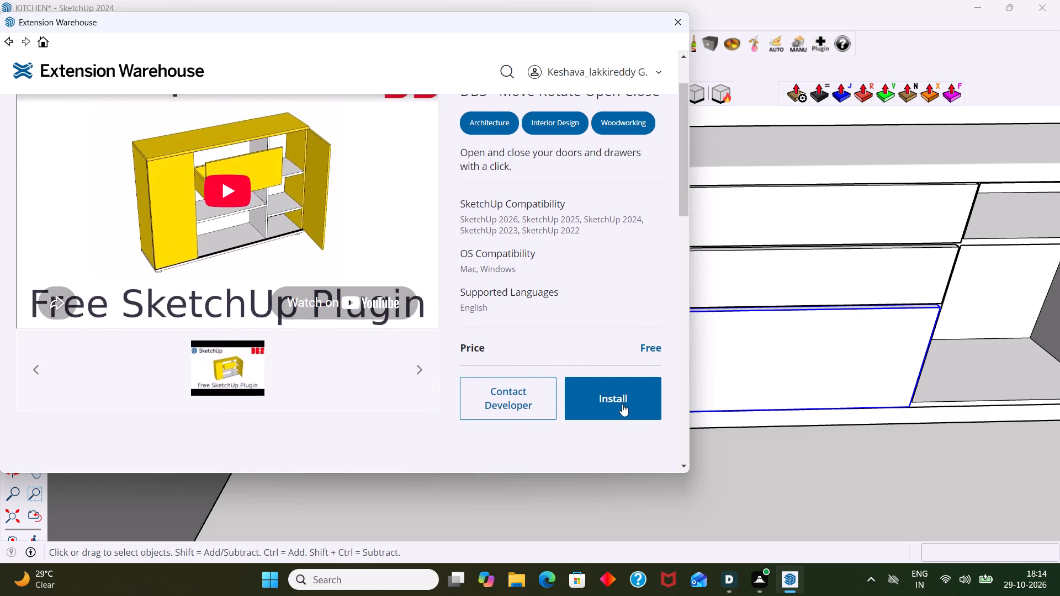
left_click(617, 403)
left_click(598, 315)
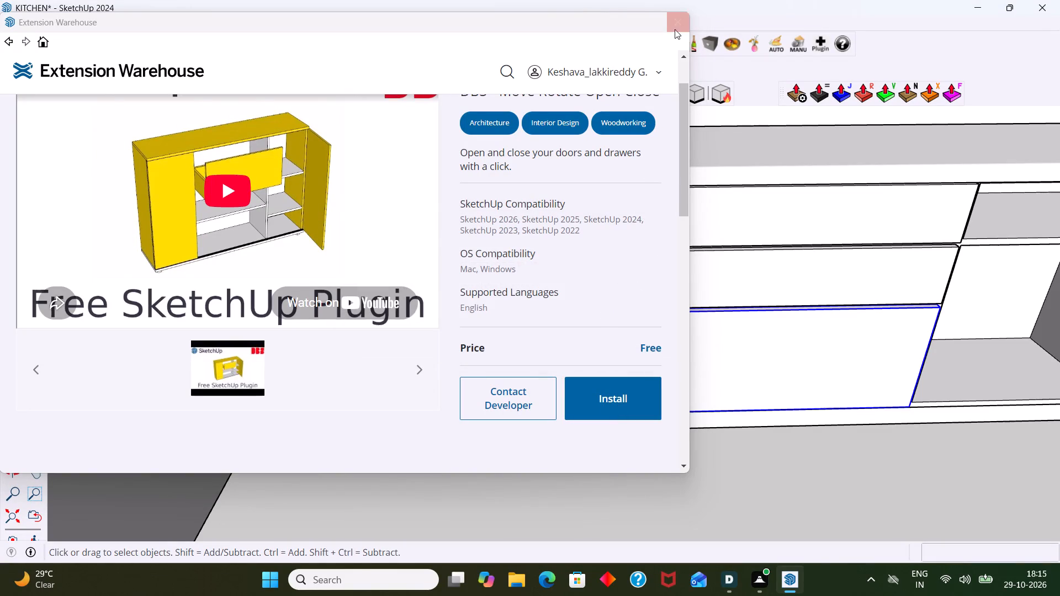
scroll(611, 159, "up", 3)
scroll(611, 161, "down", 1)
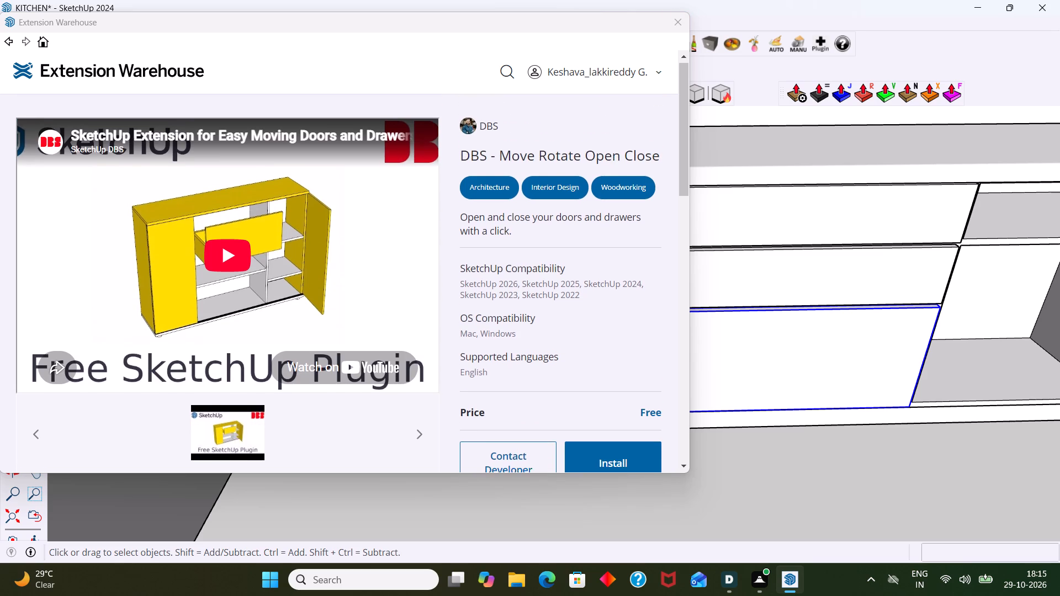
scroll(611, 162, "down", 1)
left_click(621, 329)
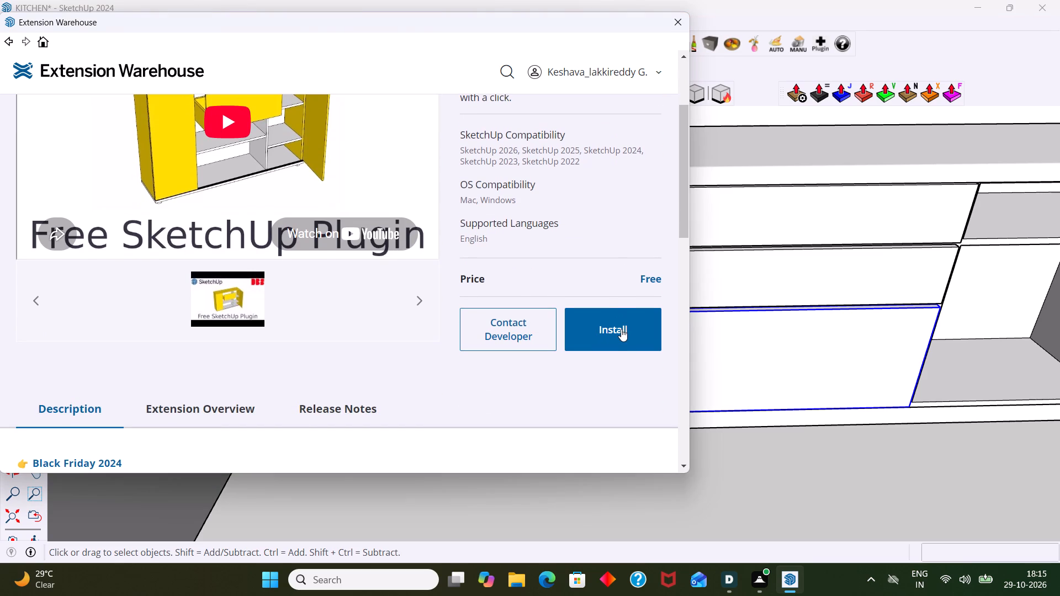
left_click(614, 334)
left_click(614, 334)
left_click(677, 20)
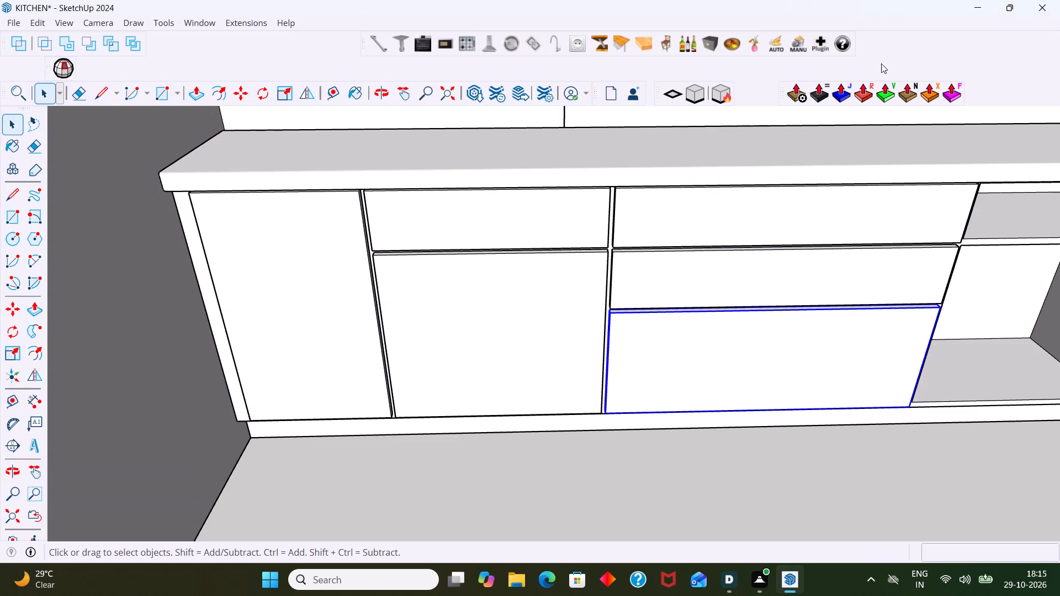
Check the list of available toolbars for the DBS extension.
right_click(891, 49)
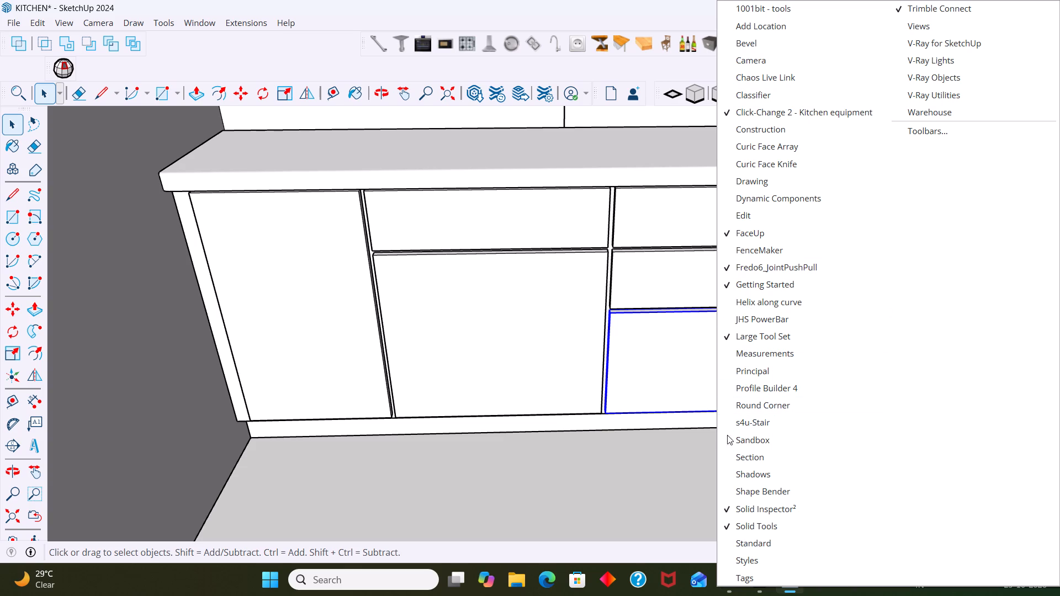
left_click(671, 472)
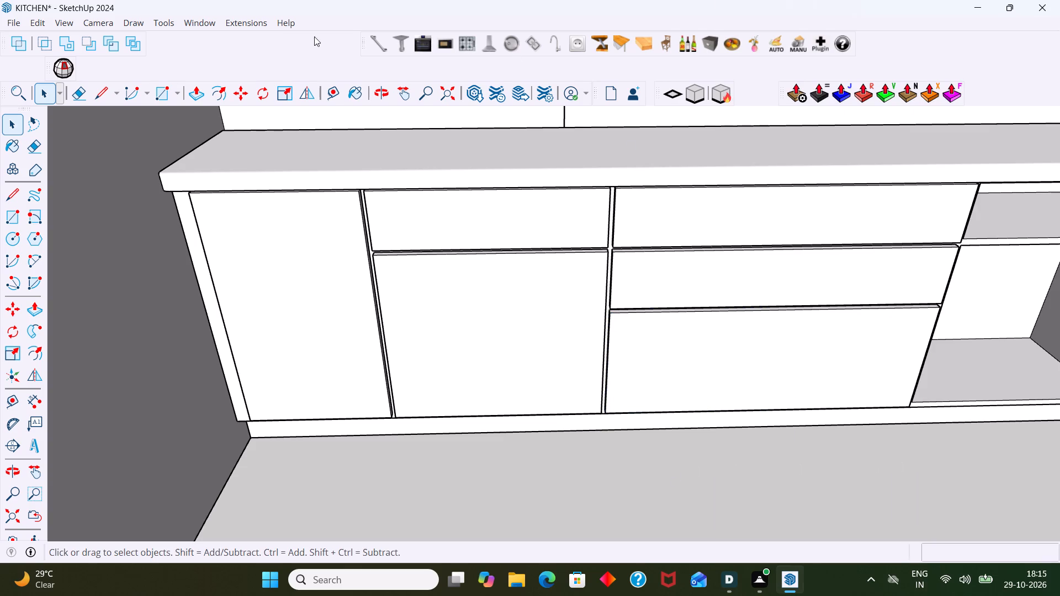
Reopen the Extension Warehouse.
left_click(250, 23)
left_click(305, 40)
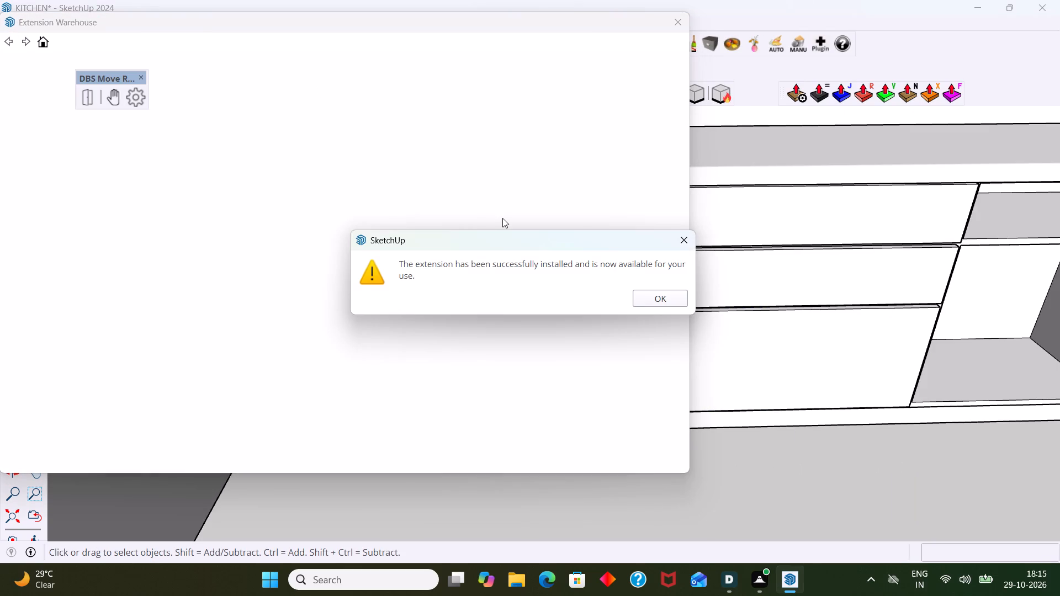
Dock the DBS Move Rotate Open Close toolbar above the drawing area and close the Extension Warehouse.
left_click(695, 236)
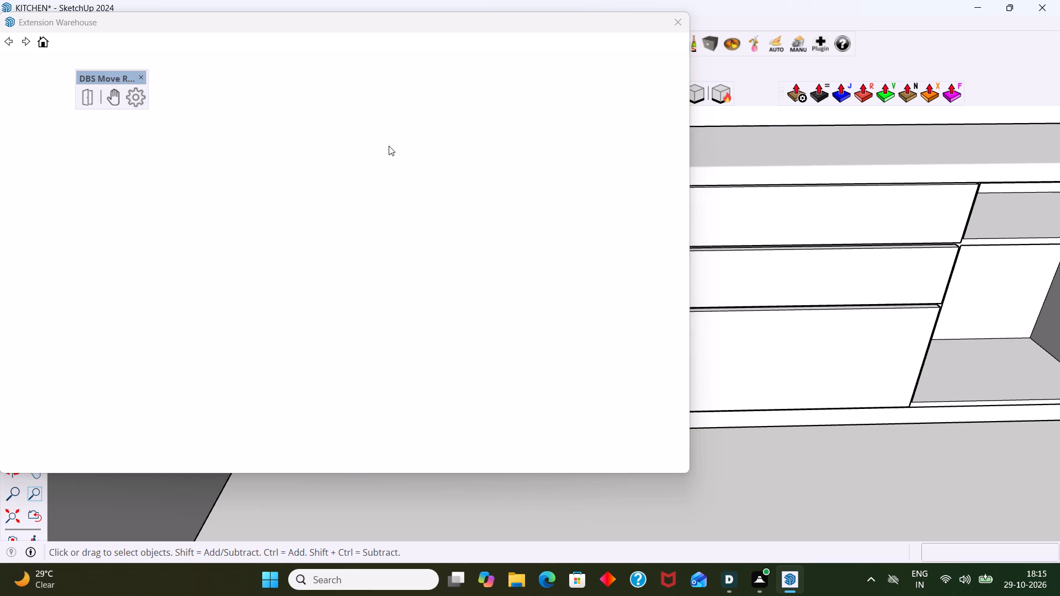
left_click_drag(108, 79, 589, 74)
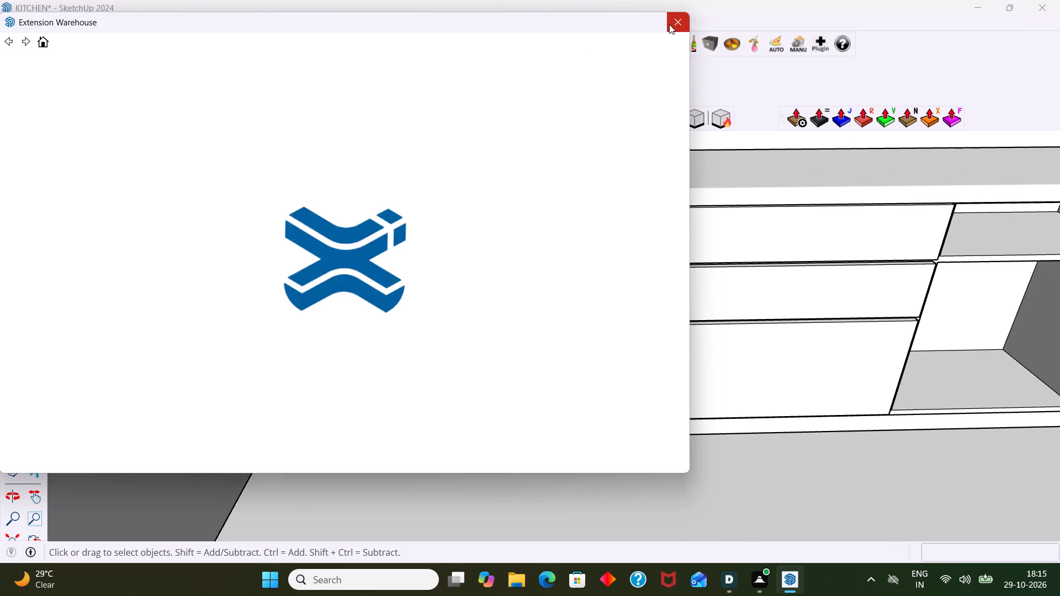
left_click(681, 22)
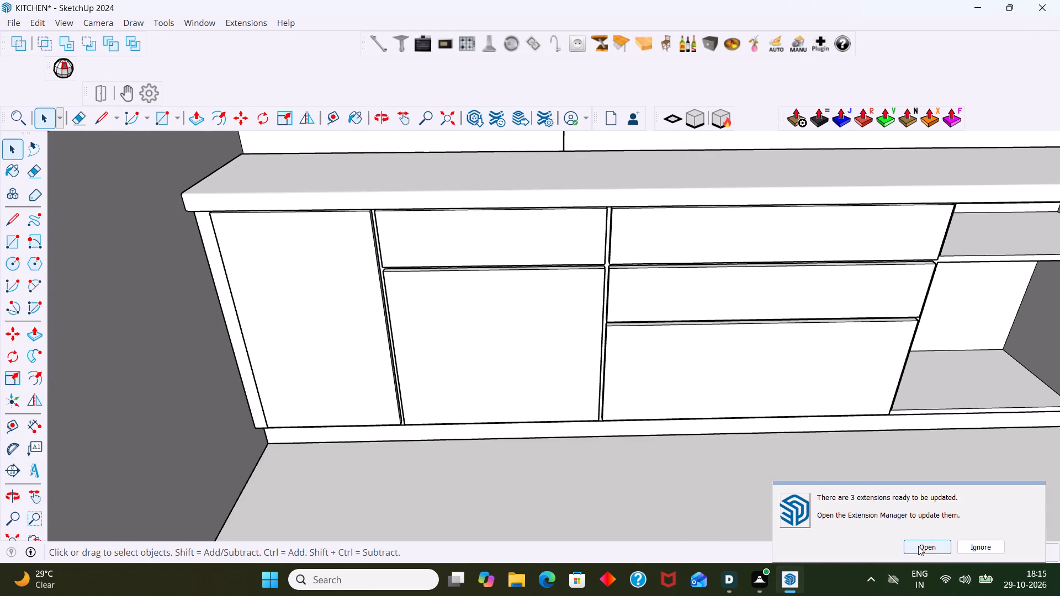
Look through the installed extensions in the Extension Manager and close it.
left_click(918, 546)
scroll(274, 343, "down", 1)
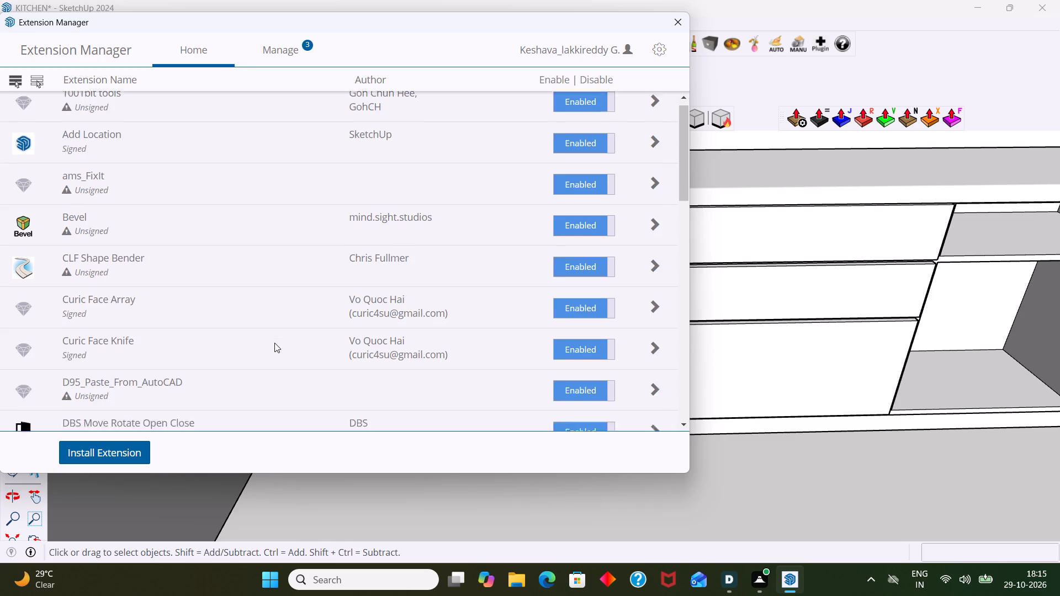
scroll(274, 326, "up", 7)
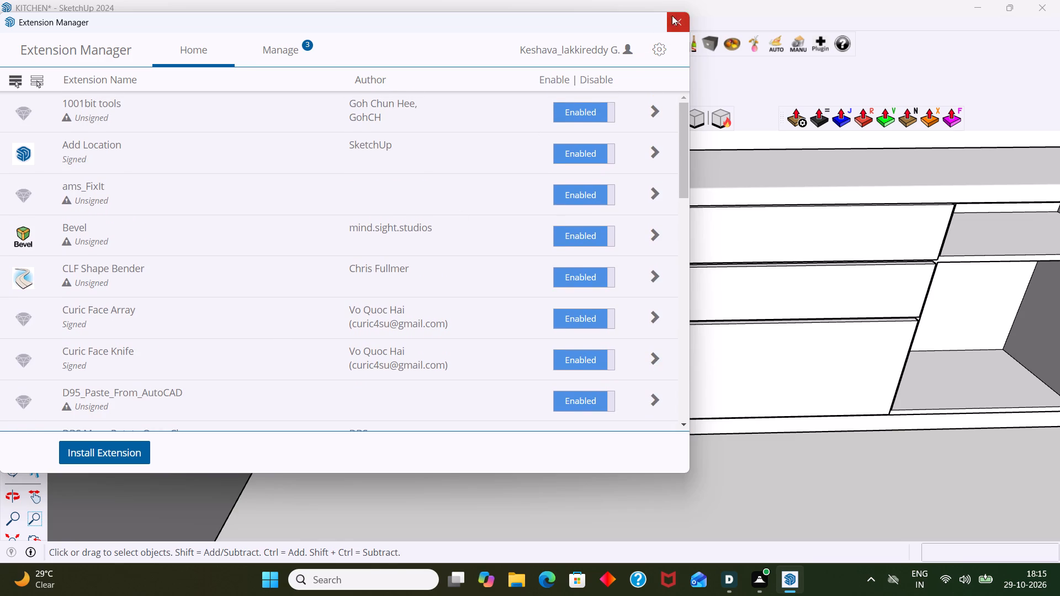
left_click(672, 19)
Check the list of available toolbars for the DBS Move Rotate Open Close entry.
right_click(901, 63)
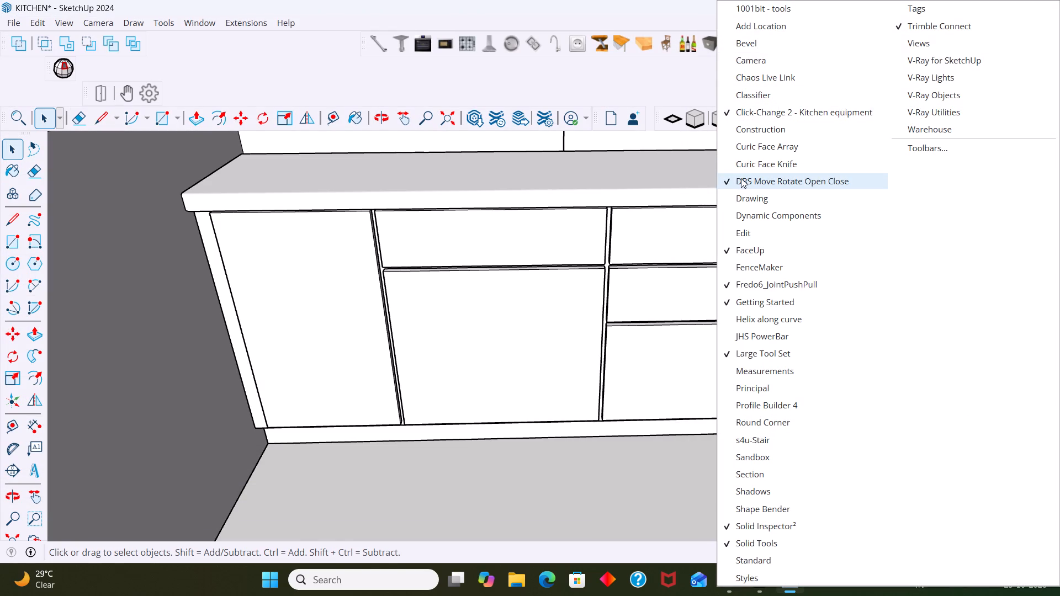
left_click(382, 84)
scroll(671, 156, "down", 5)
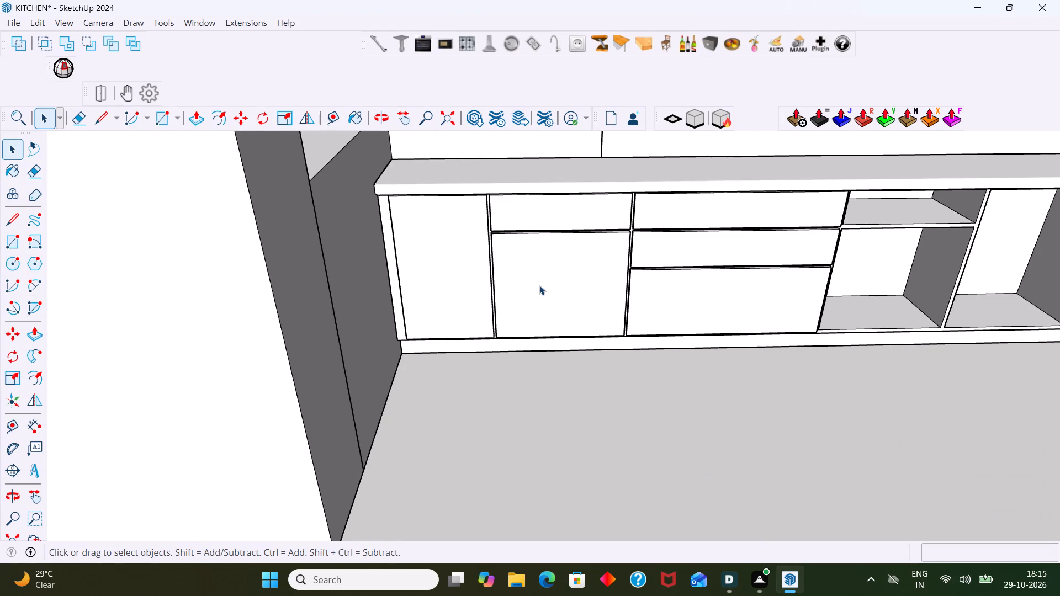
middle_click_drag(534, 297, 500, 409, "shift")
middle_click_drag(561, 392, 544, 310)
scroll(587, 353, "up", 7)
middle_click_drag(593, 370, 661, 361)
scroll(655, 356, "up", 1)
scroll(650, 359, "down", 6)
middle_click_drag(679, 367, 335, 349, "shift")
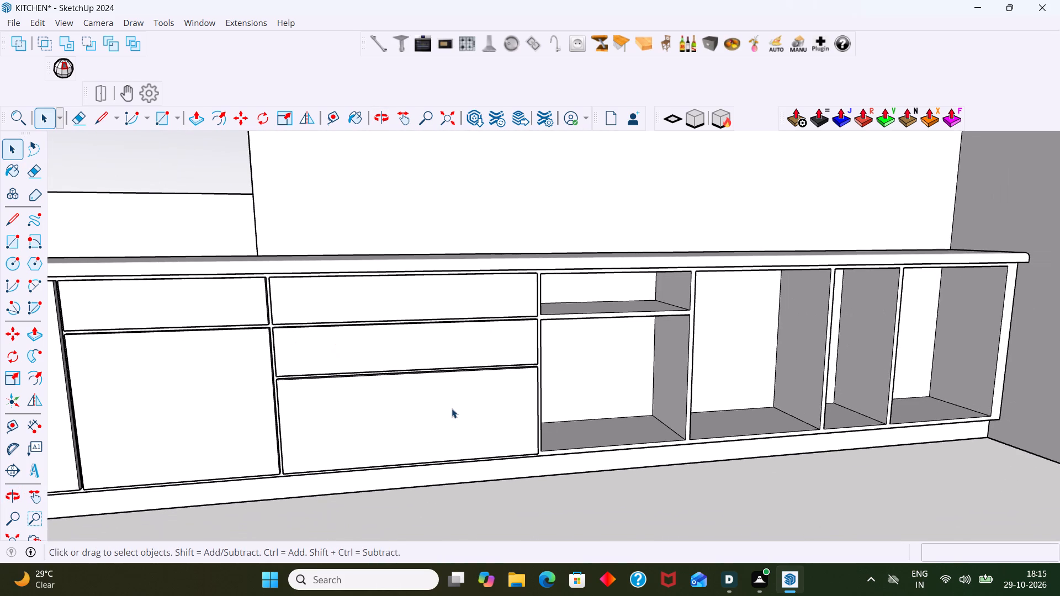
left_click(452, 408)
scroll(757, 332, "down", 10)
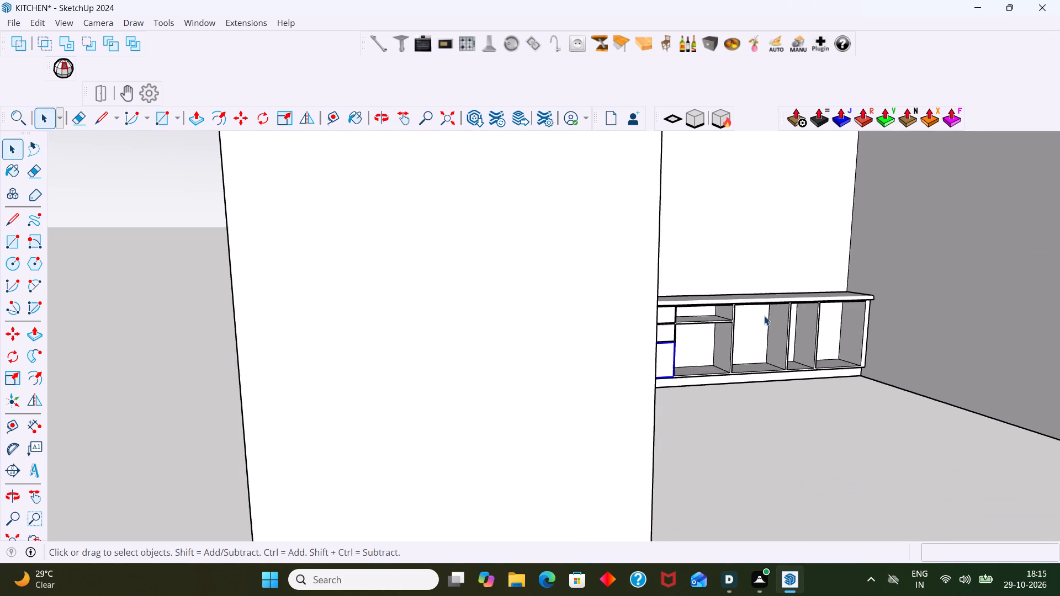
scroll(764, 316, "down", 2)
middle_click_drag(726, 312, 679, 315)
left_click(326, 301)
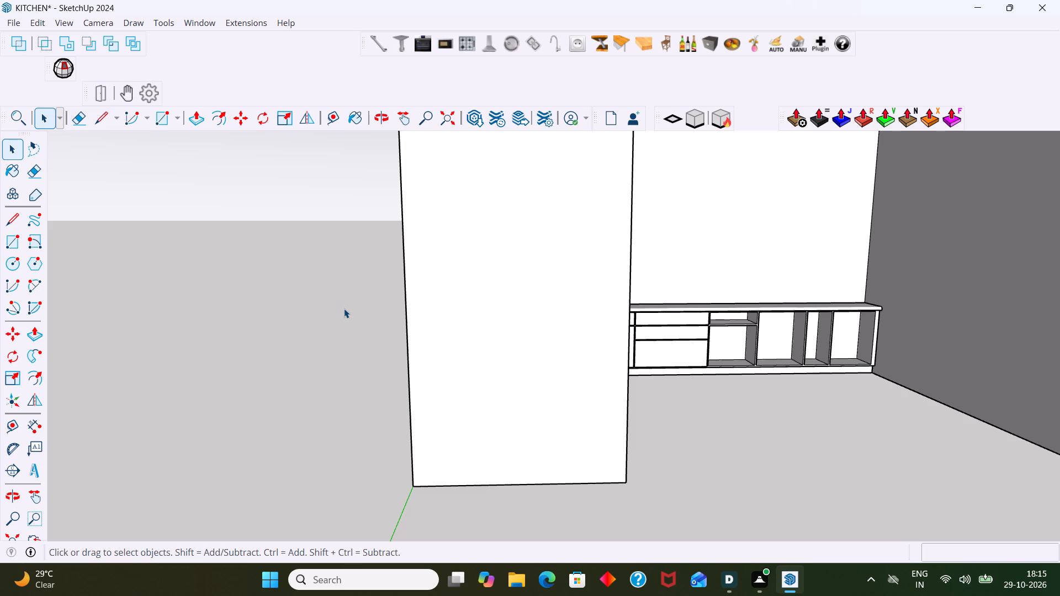
Draw a rectangle covering the small upper opening beside the three-drawer stack and make it a group.
scroll(344, 317, "down", 6)
middle_click(367, 353)
middle_click_drag(386, 332, 349, 347)
scroll(532, 321, "up", 6)
middle_click_drag(543, 316, 322, 306, "shift")
scroll(566, 334, "up", 7)
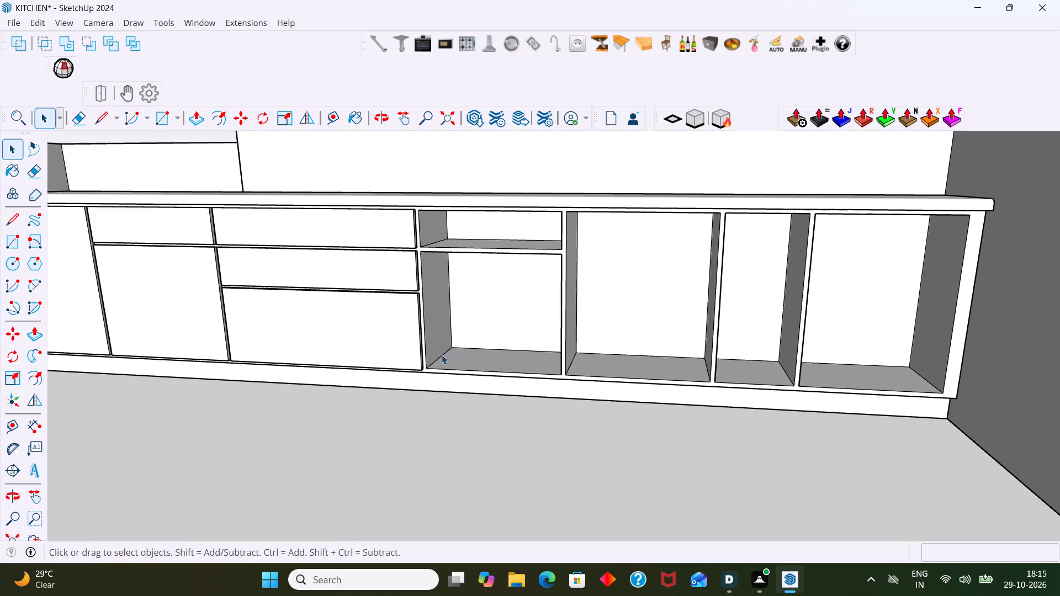
middle_click_drag(442, 355, 458, 368)
key("r")
scroll(441, 271, "up", 2)
middle_click_drag(443, 254, 439, 203)
scroll(422, 191, "up", 2)
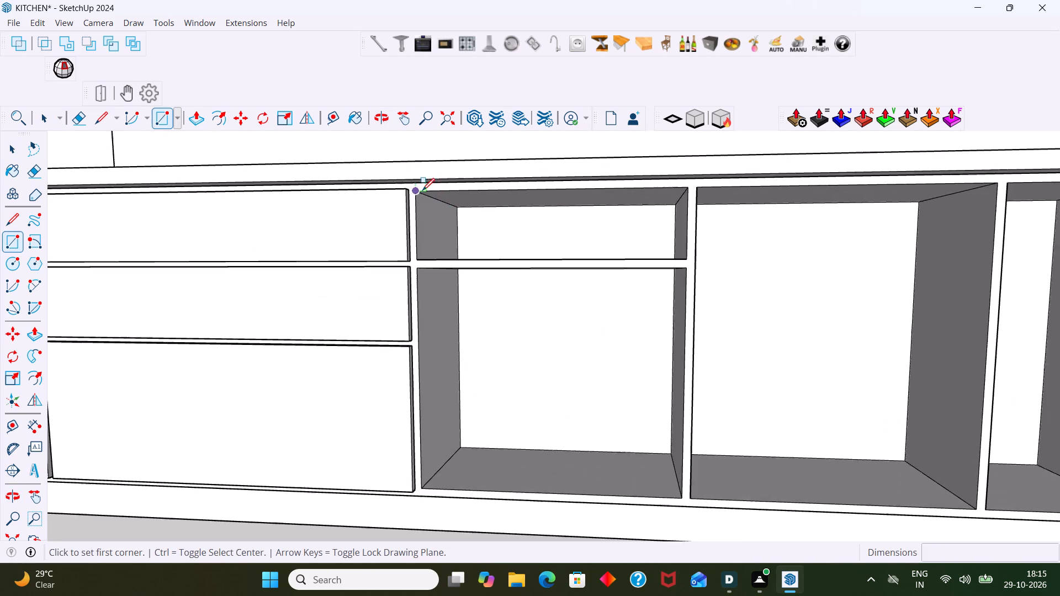
scroll(422, 190, "up", 3)
left_click(416, 192)
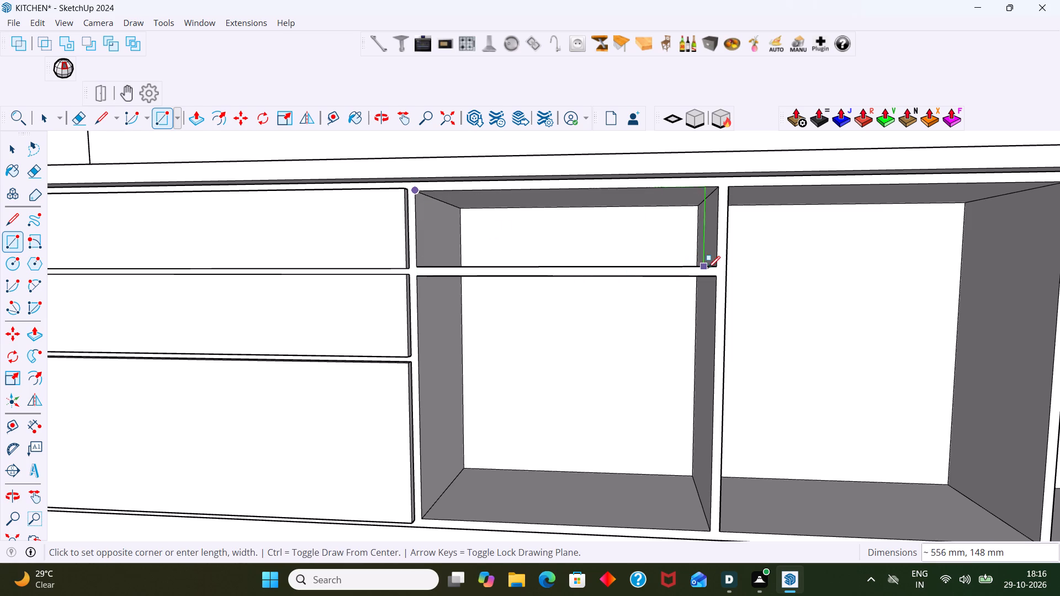
left_click(714, 265)
key("space")
double_click(664, 245)
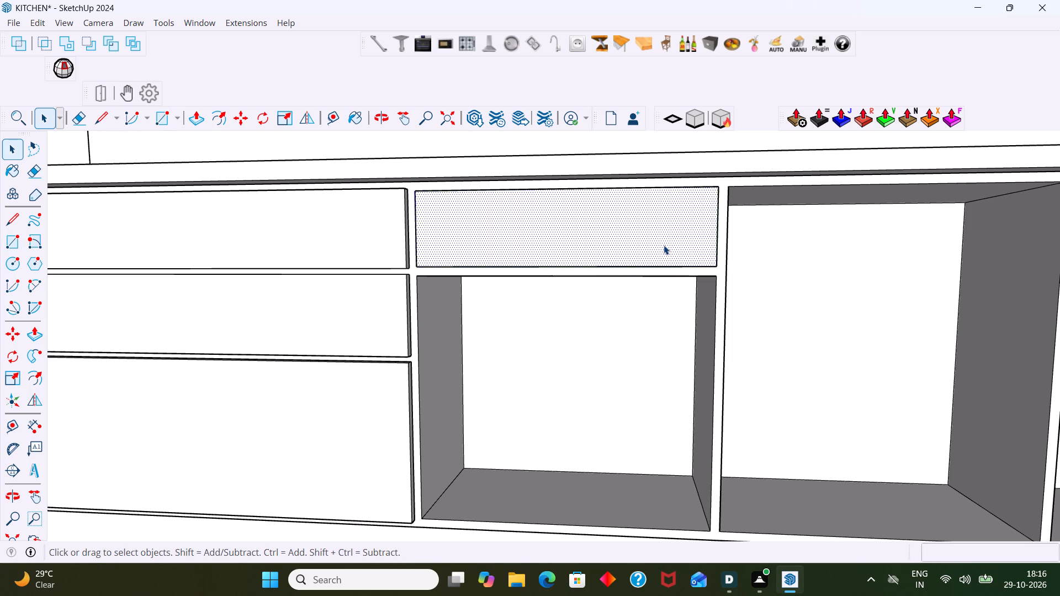
right_click(664, 245)
left_click(712, 132)
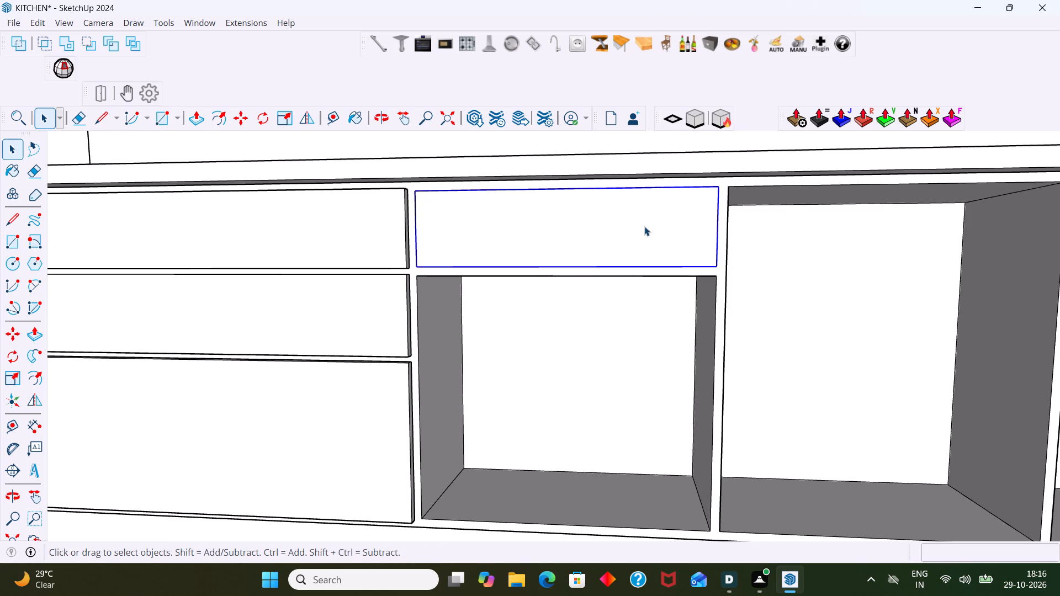
Extrude the rectangle inside the new group 18 mm outward as a drawer front.
triple_click(644, 226)
key("p")
left_click(646, 226)
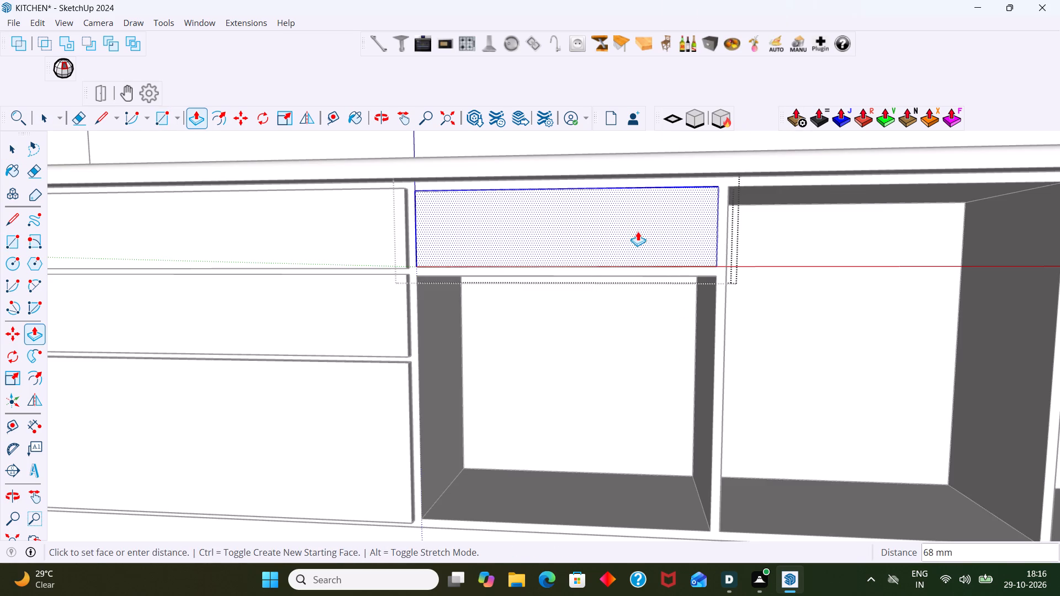
scroll(579, 239, "down", 5)
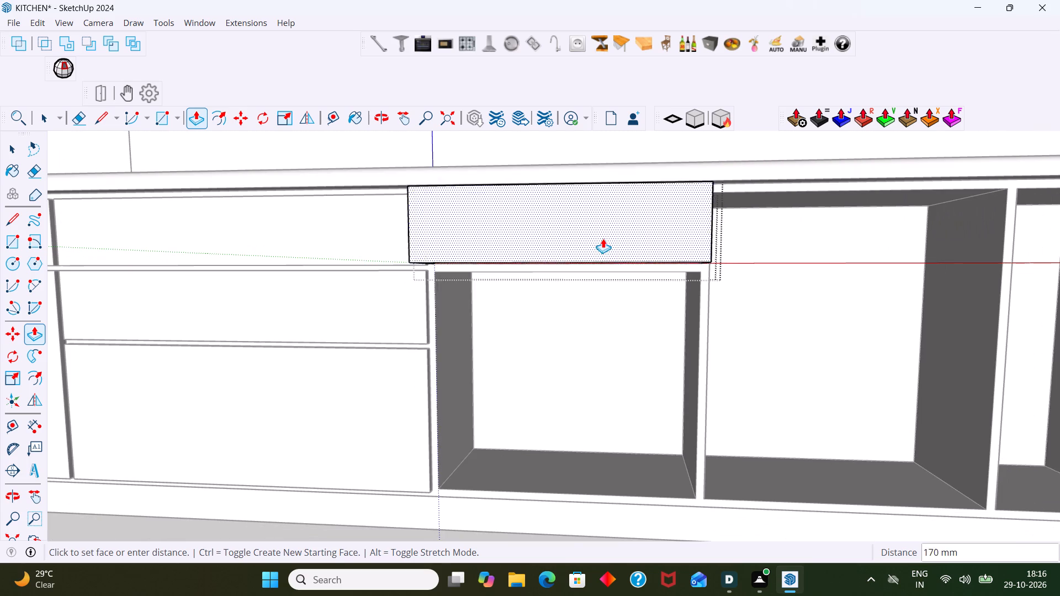
type("18")
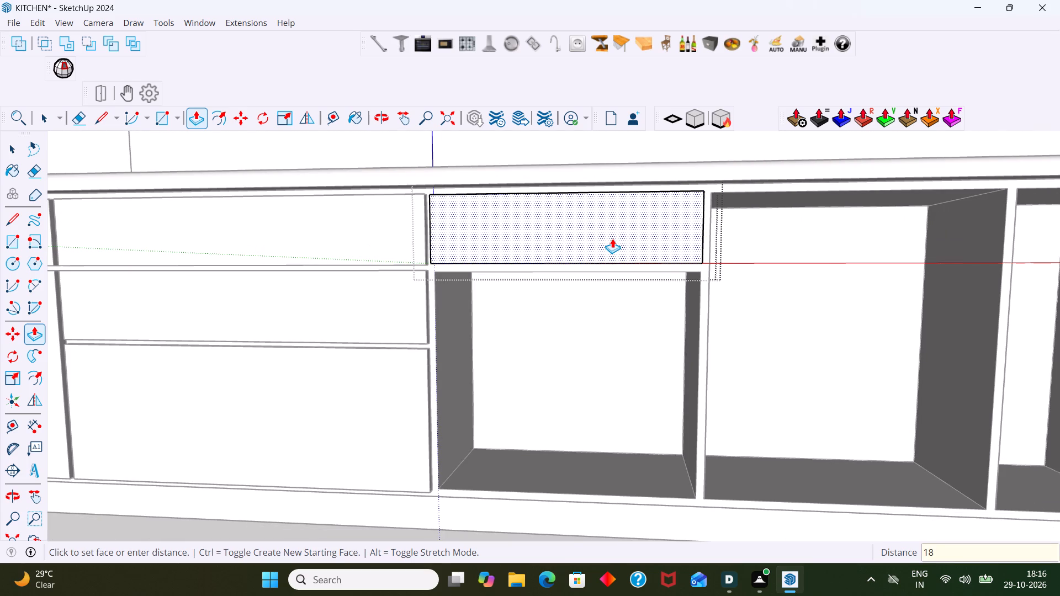
key("Return")
Extend the top edge face of the new drawer front 3 mm outward.
middle_click_drag(597, 260, 539, 353)
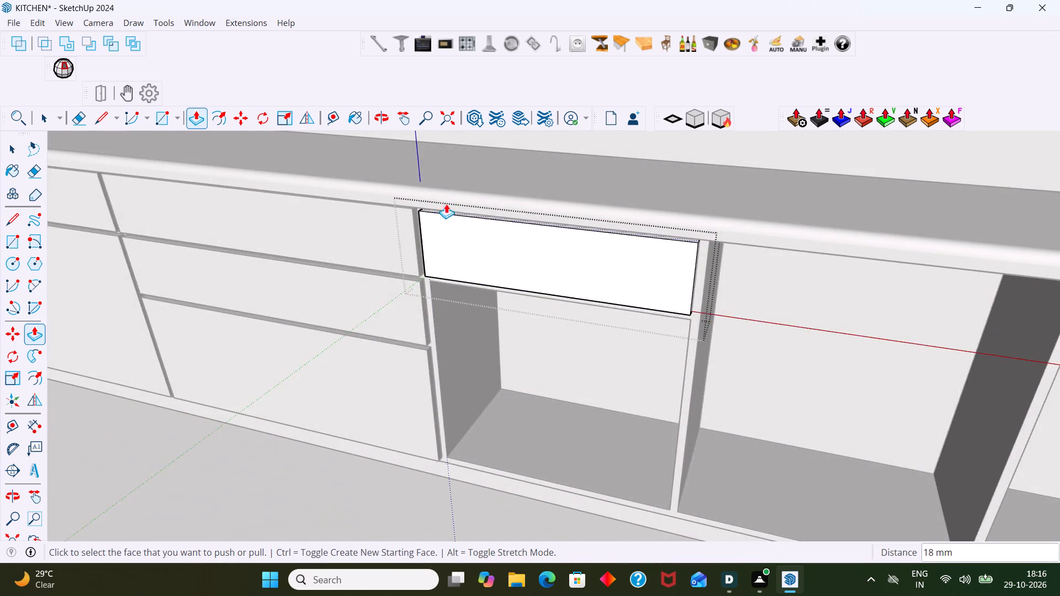
scroll(425, 193, "up", 16)
middle_click_drag(421, 205, 497, 185)
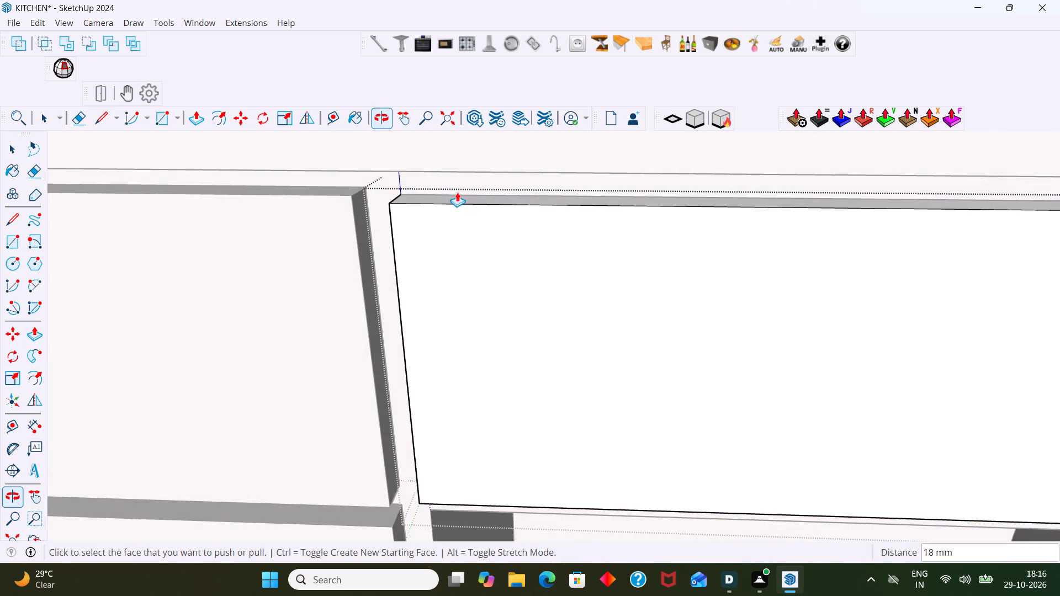
scroll(457, 192, "up", 6)
left_click(449, 201)
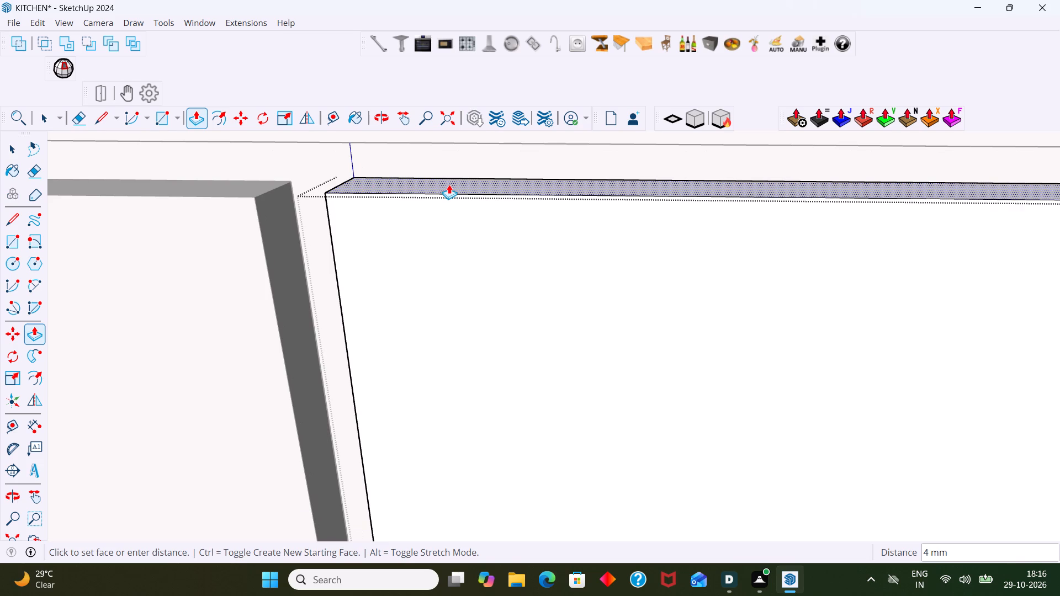
key("3")
key("Return")
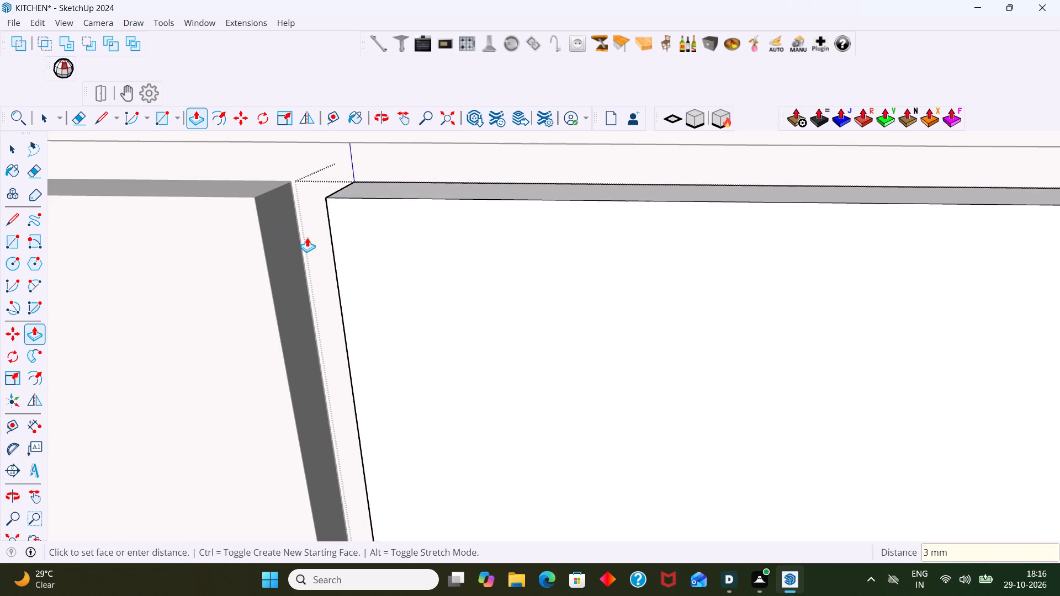
Repeat the 3 mm extension on both side edge faces of the drawer front.
middle_click_drag(310, 232, 489, 215)
double_click(315, 294)
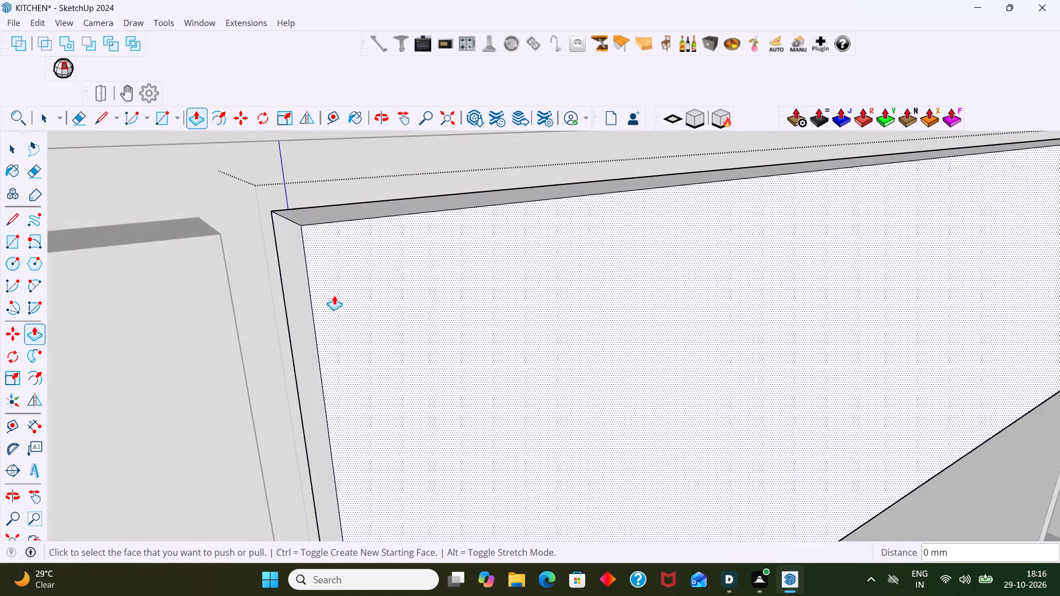
scroll(347, 281, "down", 14)
middle_click_drag(657, 345, 435, 344)
scroll(531, 340, "down", 4)
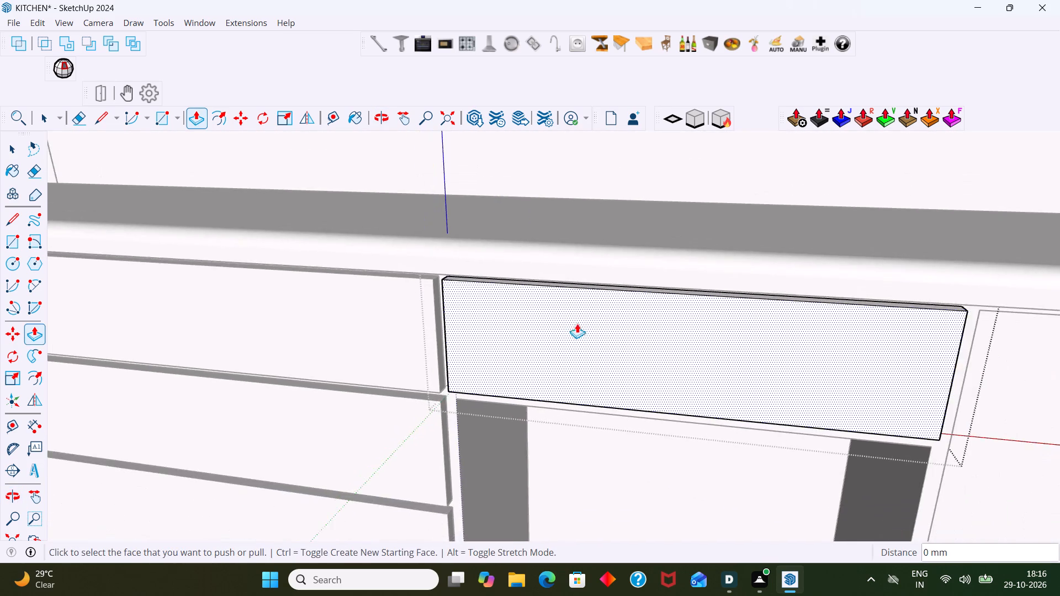
middle_click_drag(576, 322, 278, 288, "shift")
middle_click_drag(608, 327, 518, 322)
scroll(549, 326, "up", 7)
double_click(596, 332)
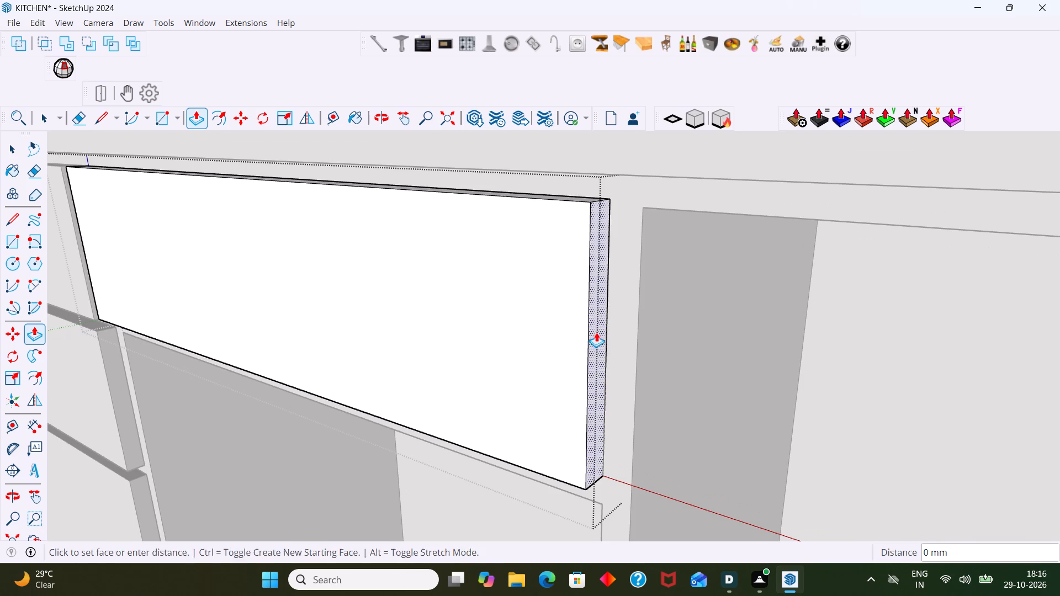
Repeat the 3 mm extension on the drawer front's bottom edge face and exit the group.
scroll(542, 357, "down", 6)
middle_click_drag(527, 390, 580, 249)
scroll(560, 302, "up", 4)
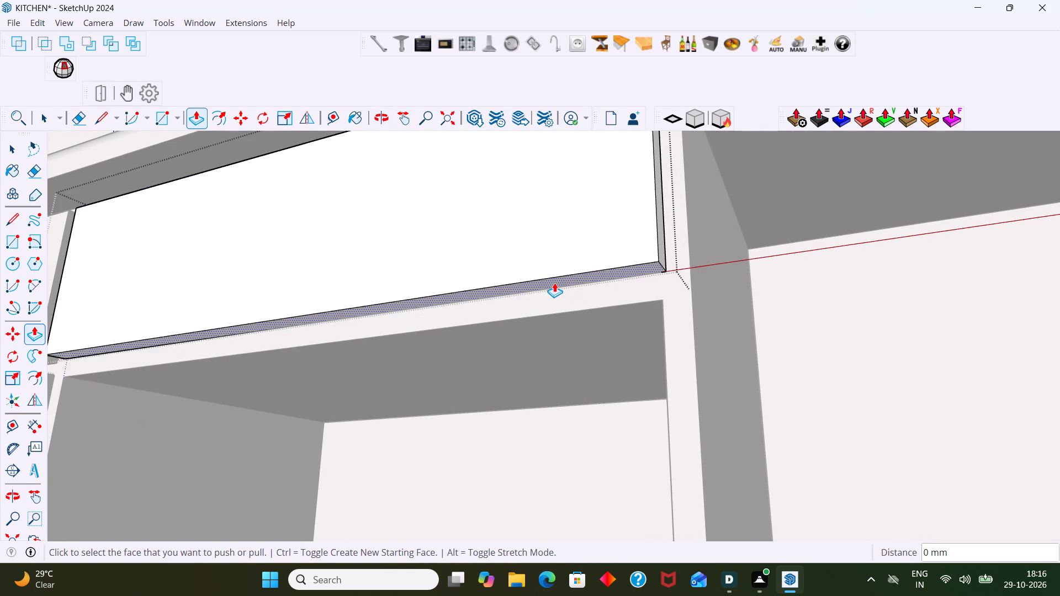
double_click(553, 281)
scroll(558, 297, "down", 1)
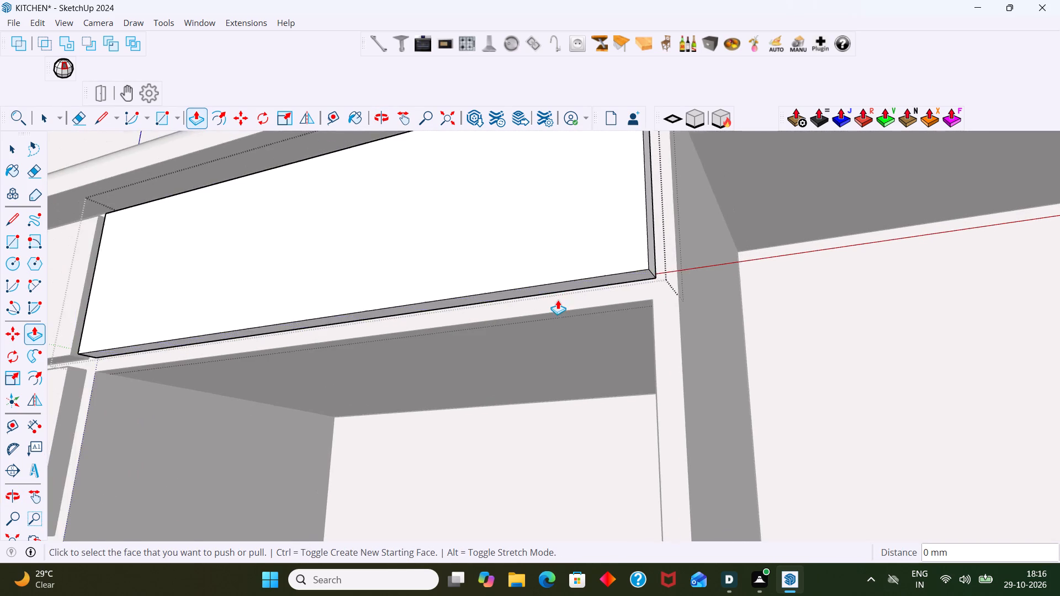
scroll(558, 300, "down", 11)
key("space")
scroll(544, 373, "down", 9)
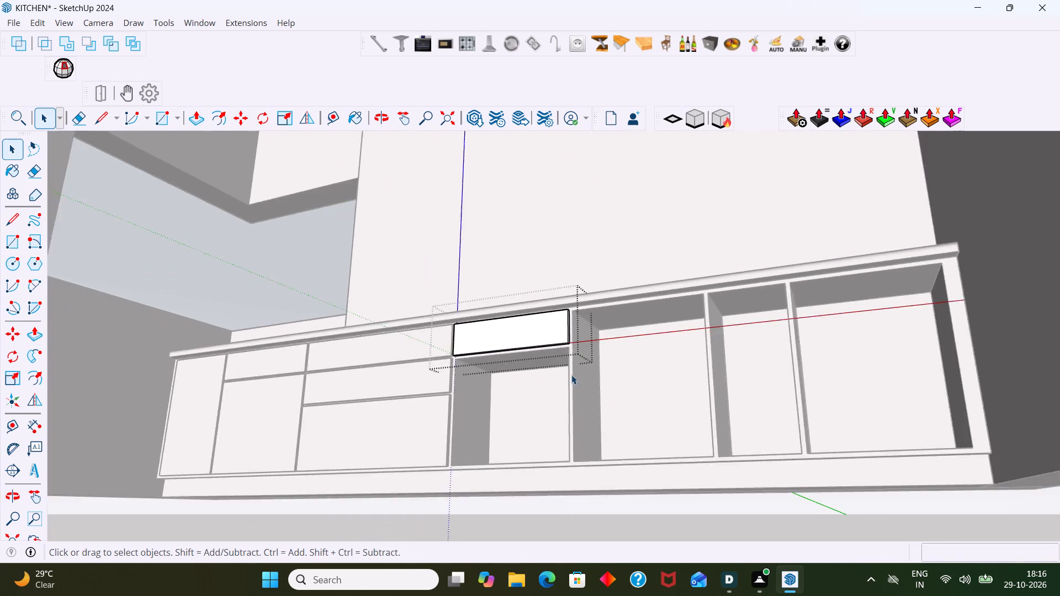
scroll(571, 375, "down", 12)
left_click(793, 334)
Draw a 582 by 498 mm rectangle over the opening below the new drawer front and make it a group.
scroll(581, 366, "down", 2)
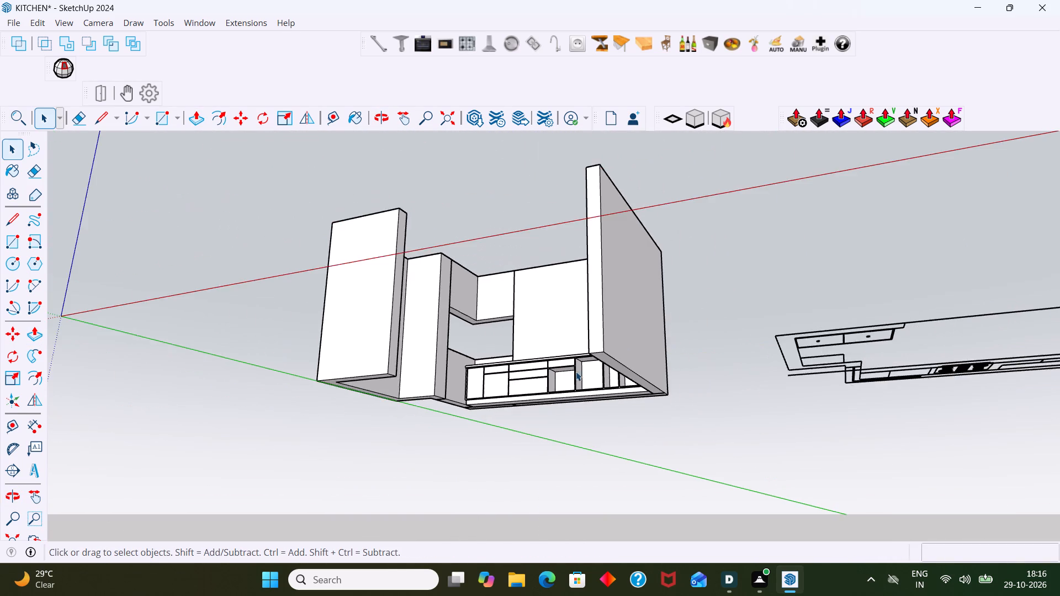
middle_click_drag(571, 379, 566, 443)
scroll(565, 311, "up", 16)
middle_click_drag(582, 344, 605, 372)
scroll(560, 310, "up", 8)
key("r")
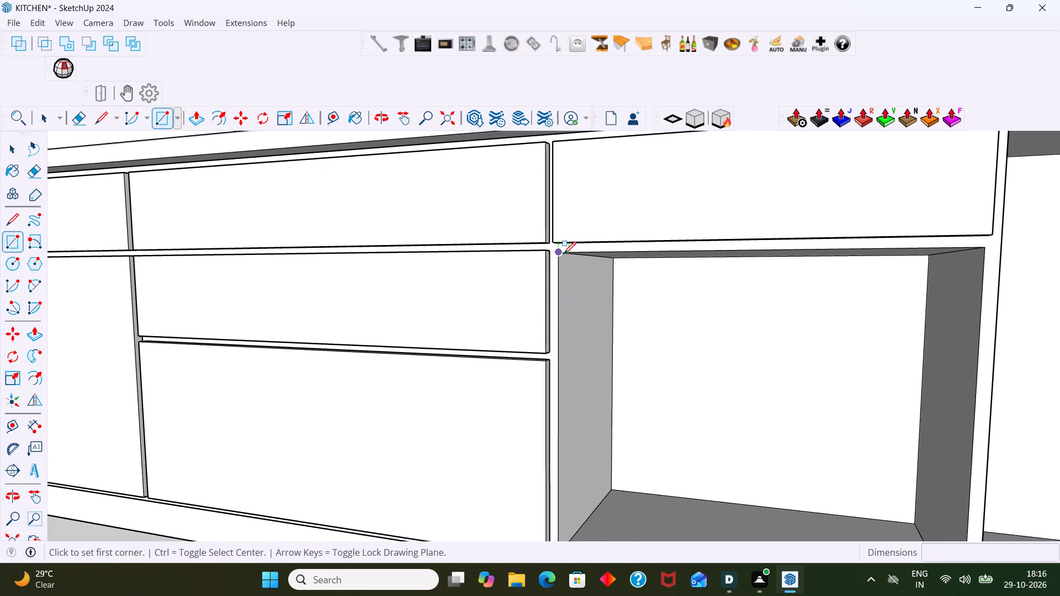
left_click(563, 254)
scroll(638, 389, "down", 6)
middle_click_drag(666, 377, 534, 243, "shift")
scroll(601, 307, "up", 8)
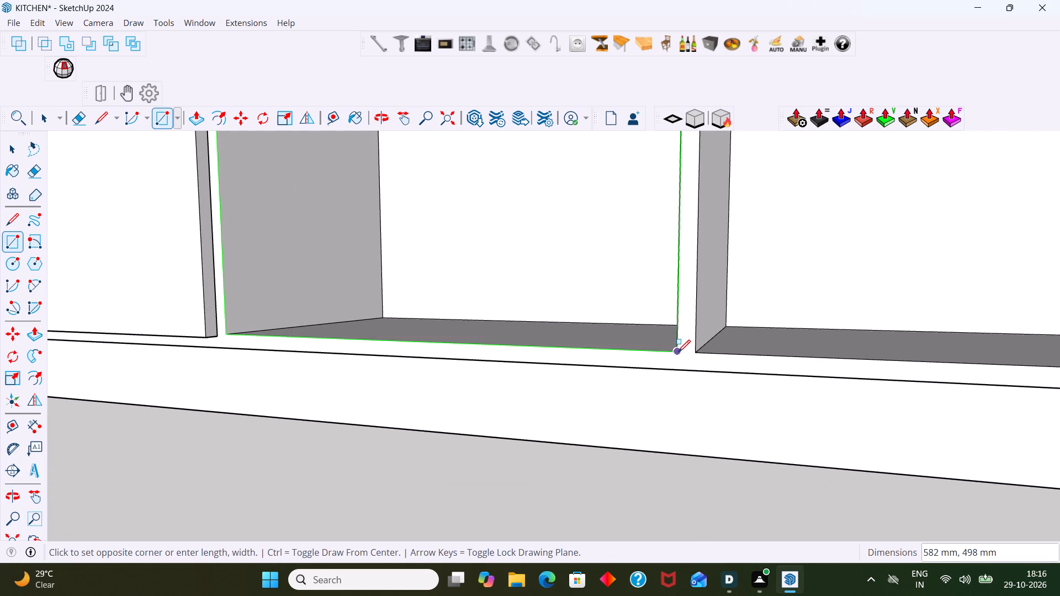
left_click(678, 352)
key("space")
double_click(633, 322)
right_click(633, 322)
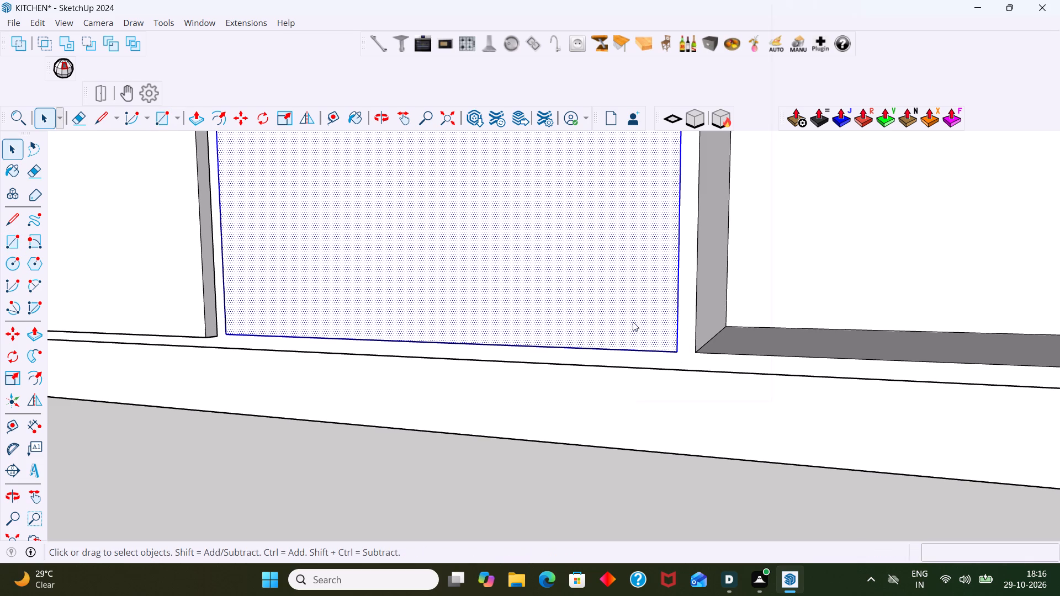
left_click(679, 130)
Extrude the rectangle inside the lower opening's group 18 mm outward as a front panel.
triple_click(545, 219)
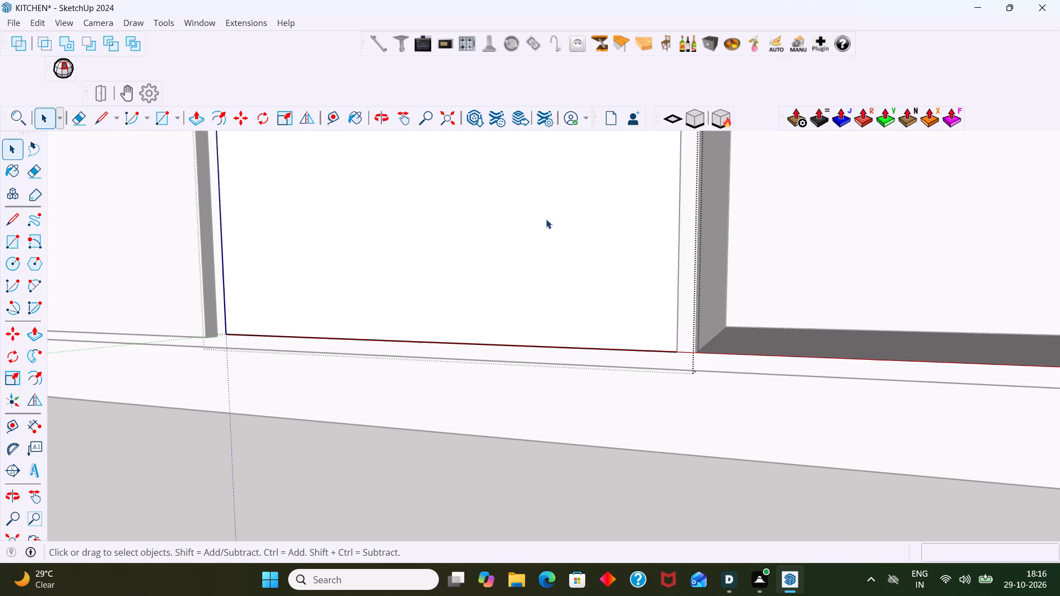
key("p")
left_click(548, 220)
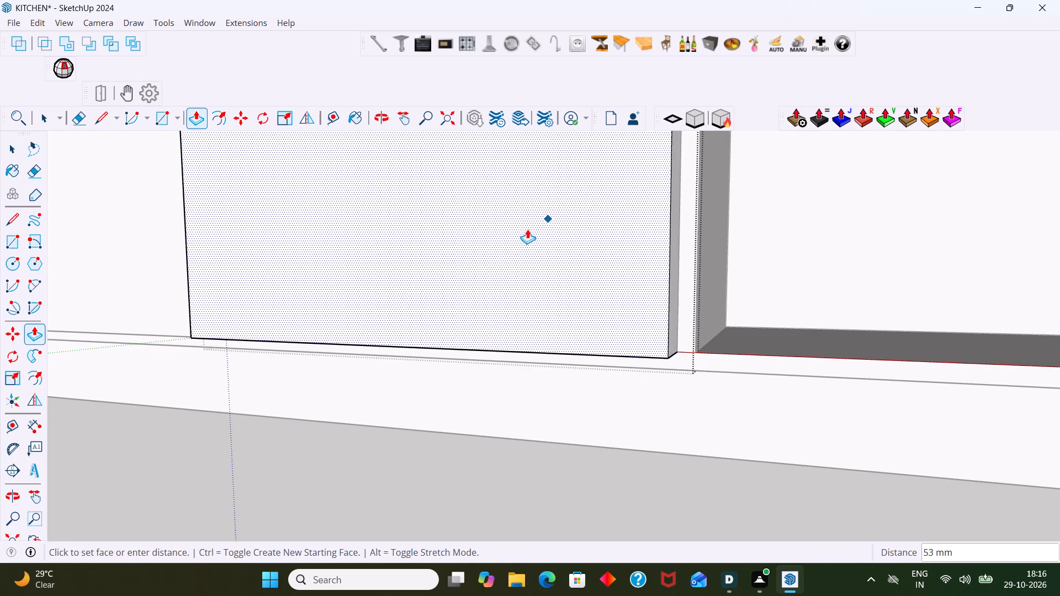
type("18")
key("Return")
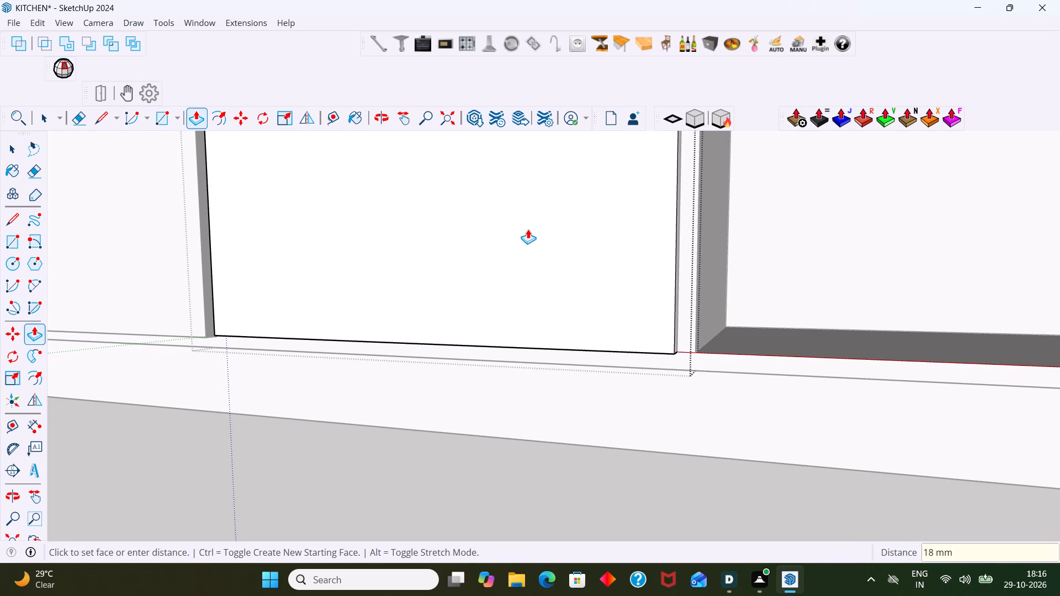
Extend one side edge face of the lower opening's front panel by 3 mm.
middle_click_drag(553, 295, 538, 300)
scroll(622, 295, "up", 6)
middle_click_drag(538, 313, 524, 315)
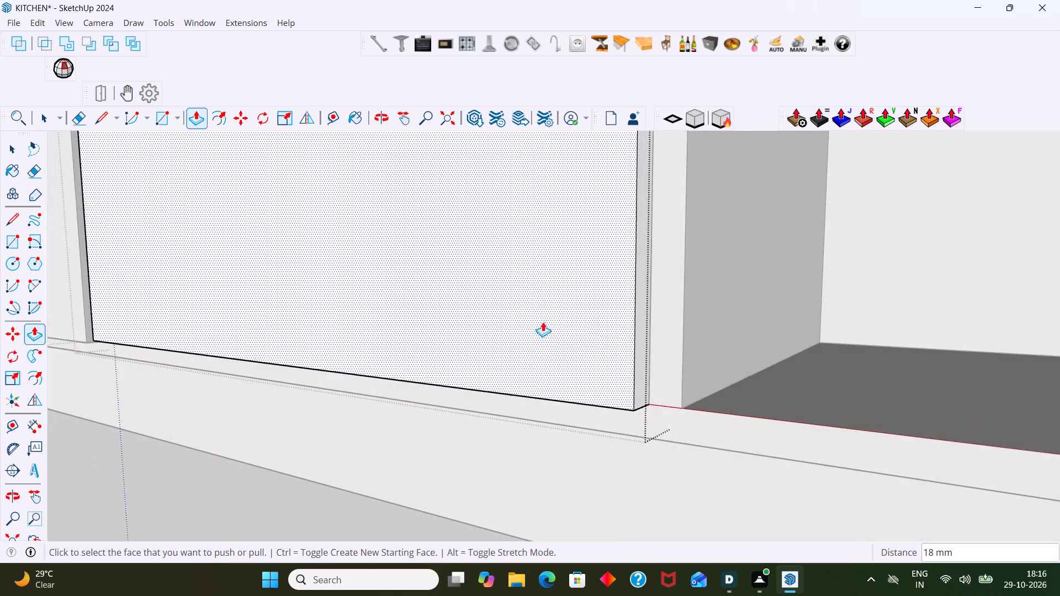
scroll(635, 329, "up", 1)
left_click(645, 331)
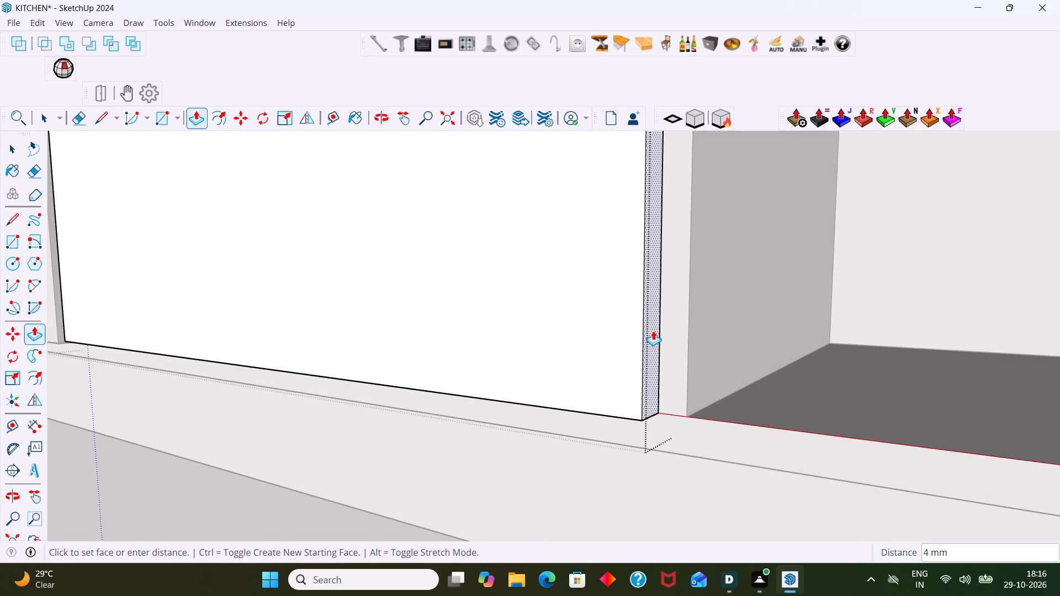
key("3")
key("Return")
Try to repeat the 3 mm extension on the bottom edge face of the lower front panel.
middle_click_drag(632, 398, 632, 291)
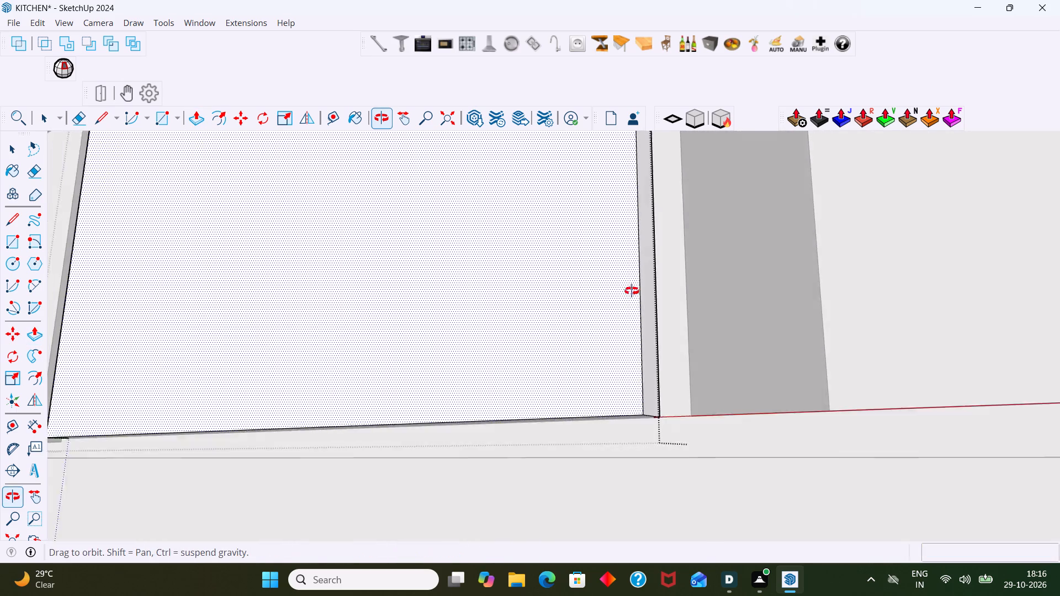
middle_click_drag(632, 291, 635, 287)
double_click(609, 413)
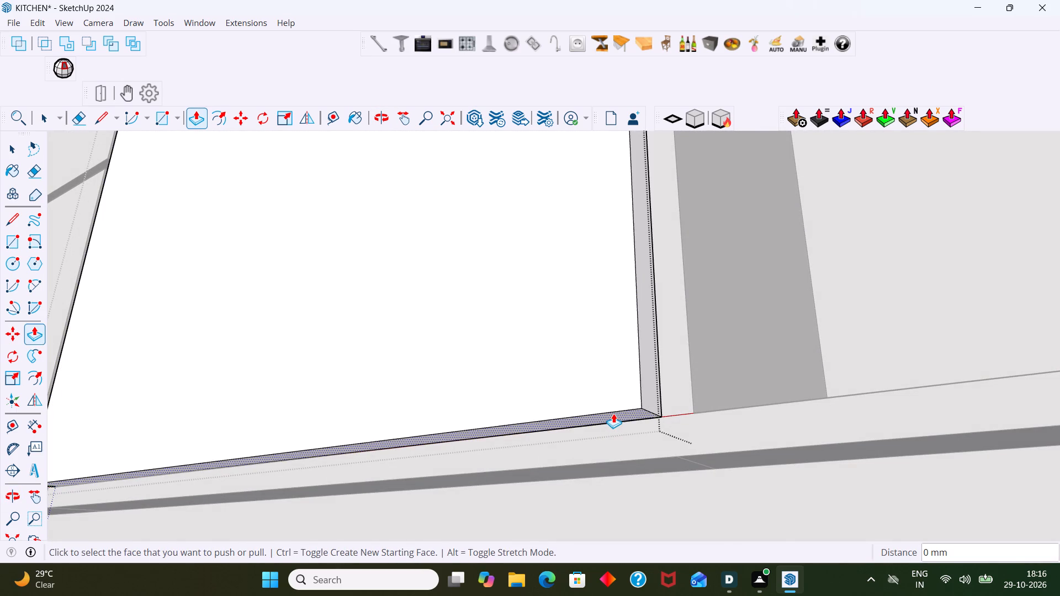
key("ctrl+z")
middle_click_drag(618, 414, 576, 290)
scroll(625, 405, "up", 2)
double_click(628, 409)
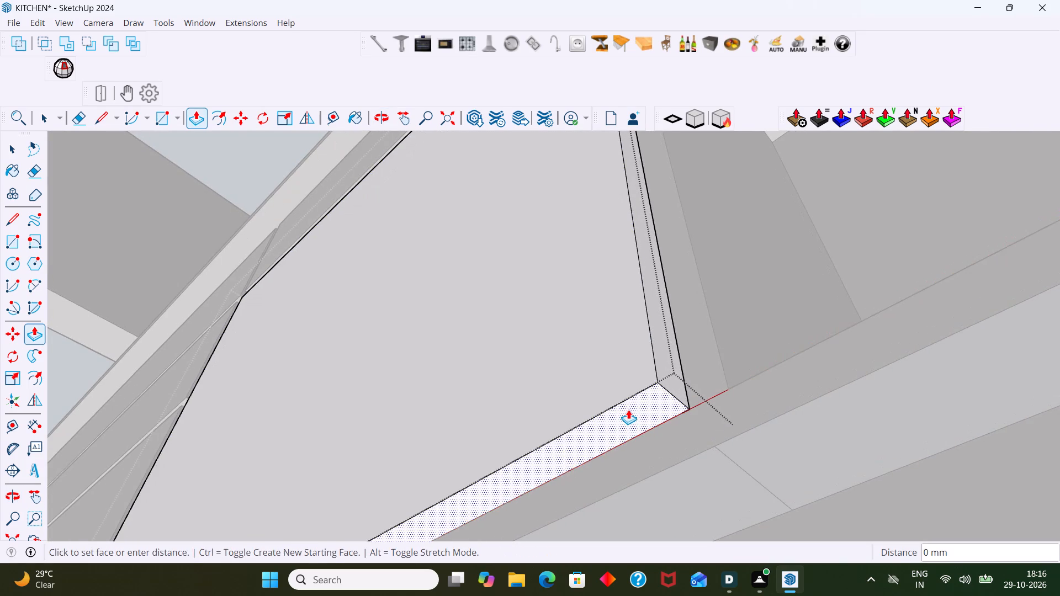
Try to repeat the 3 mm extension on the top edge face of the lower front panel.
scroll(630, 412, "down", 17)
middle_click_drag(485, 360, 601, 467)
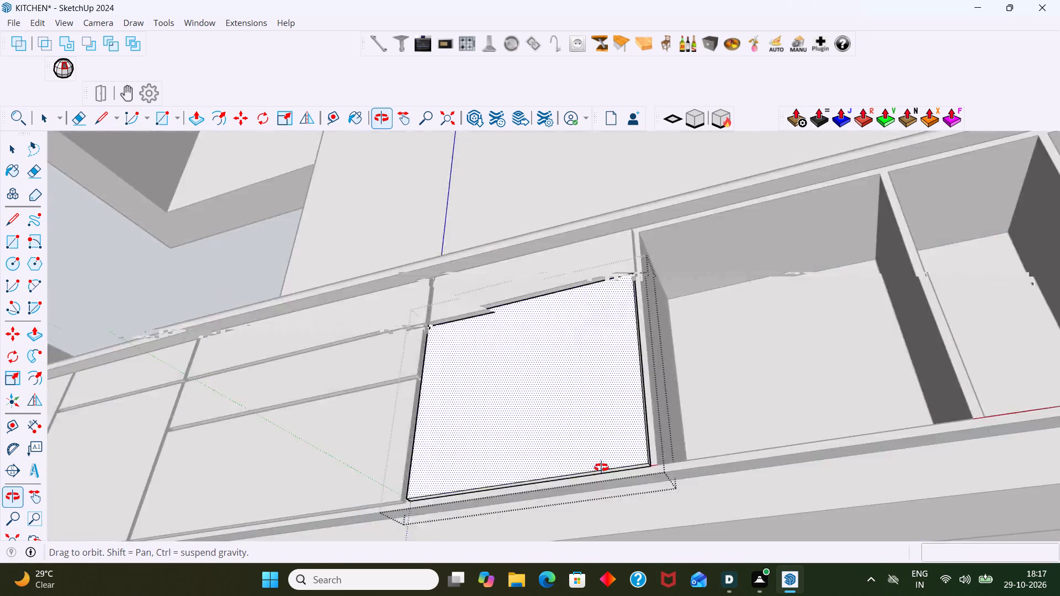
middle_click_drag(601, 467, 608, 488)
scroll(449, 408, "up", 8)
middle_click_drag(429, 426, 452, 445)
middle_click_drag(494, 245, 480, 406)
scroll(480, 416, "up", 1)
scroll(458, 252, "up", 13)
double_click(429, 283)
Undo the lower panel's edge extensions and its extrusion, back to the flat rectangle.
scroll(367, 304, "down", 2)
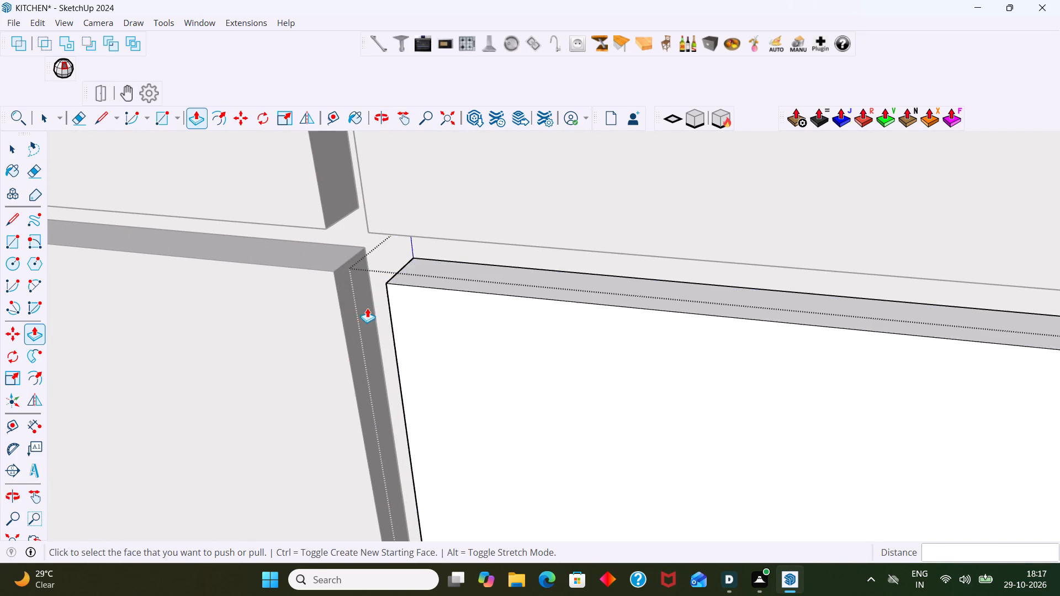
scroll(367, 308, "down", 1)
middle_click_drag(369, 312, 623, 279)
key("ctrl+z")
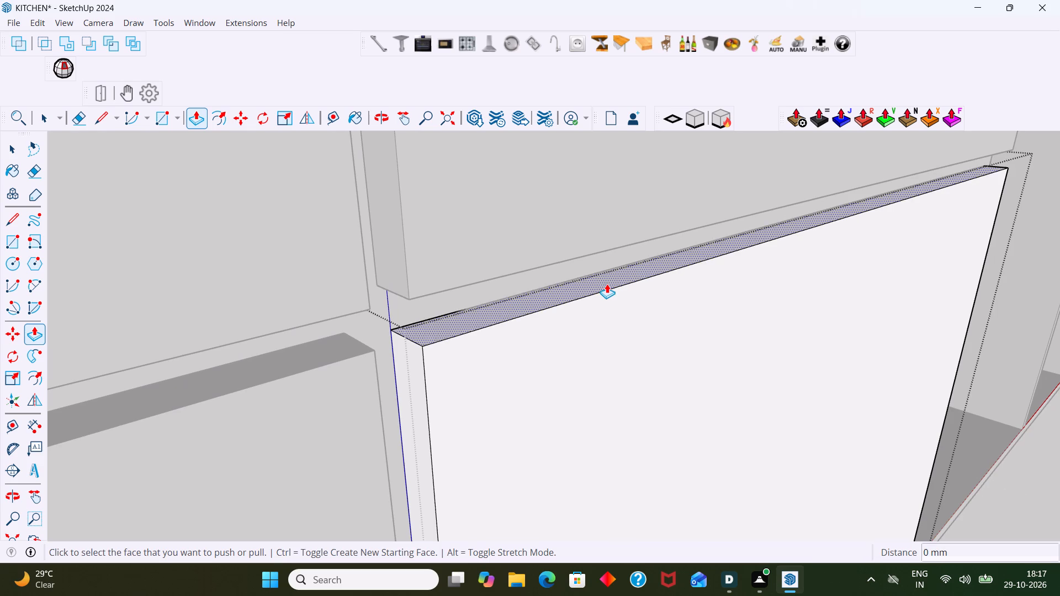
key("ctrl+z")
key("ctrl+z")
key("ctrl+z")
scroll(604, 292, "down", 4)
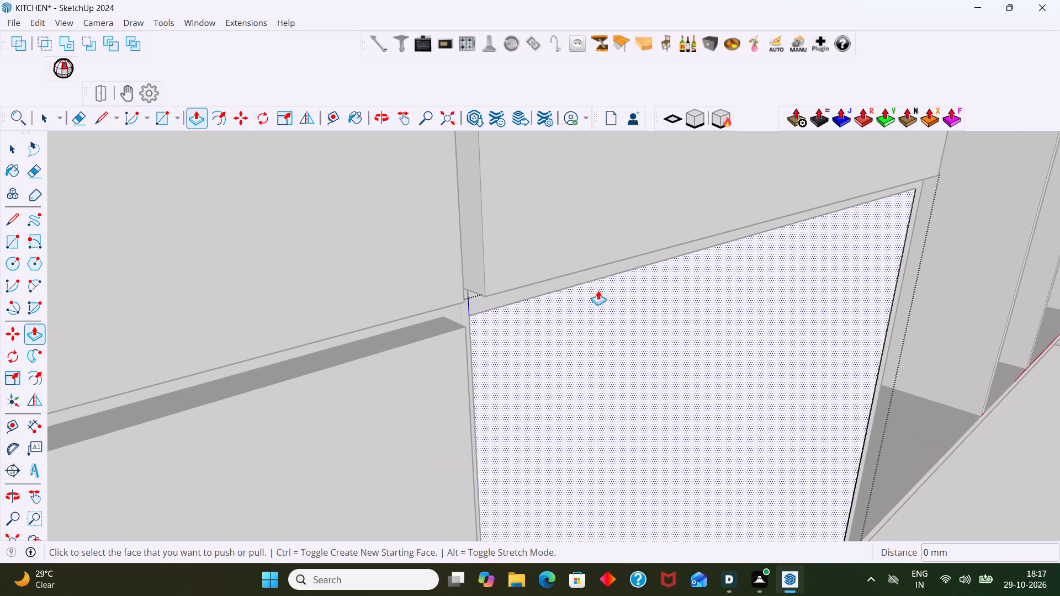
Extrude the rectangle inside the lower opening's group 18 mm outward as the front panel.
left_click(602, 323)
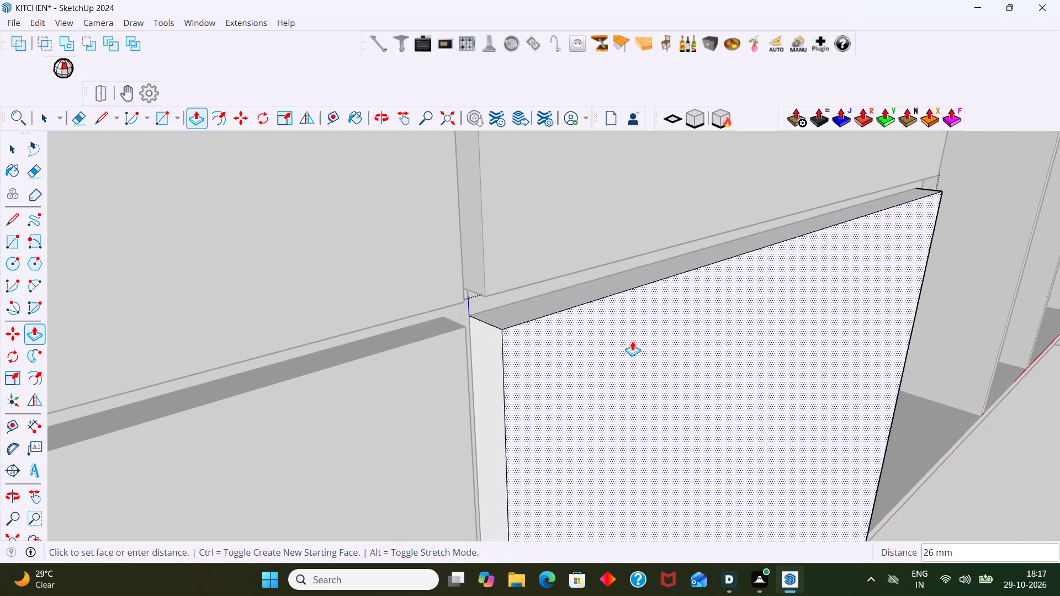
type("18")
key("Return")
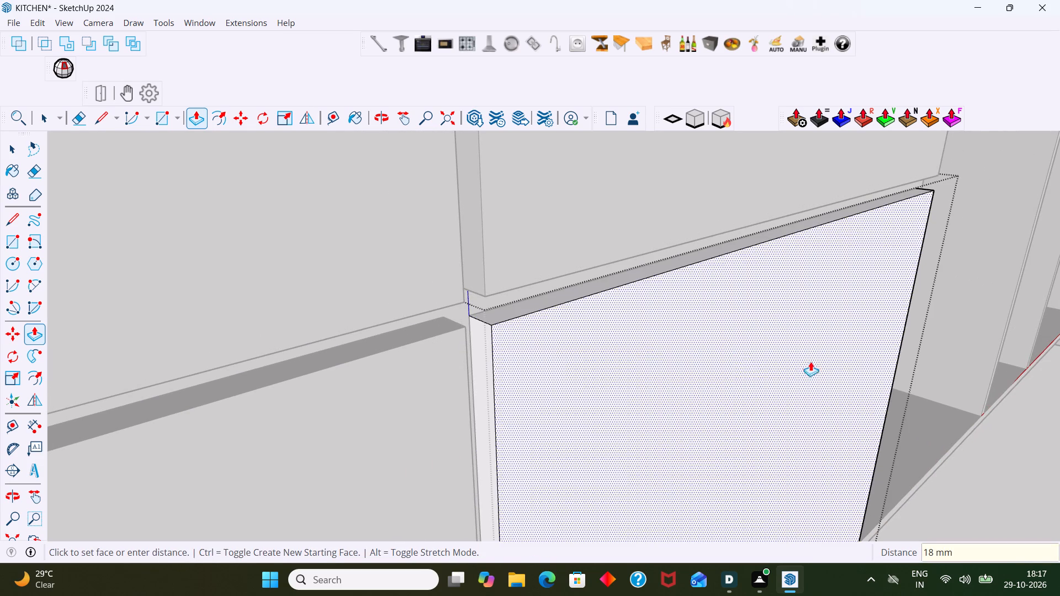
Extend the top edge face of the lower front panel by 3 mm.
middle_click_drag(617, 356, 579, 370)
scroll(504, 305, "up", 5)
left_click(496, 324)
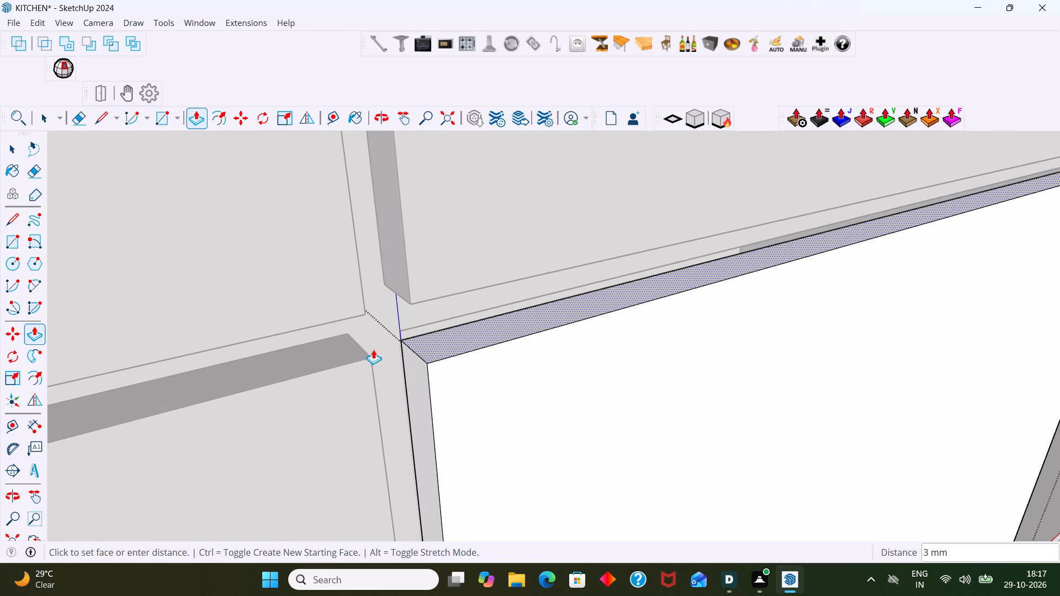
left_click(370, 353)
Repeat the 3 mm extension on both side edge faces of the lower front panel.
scroll(427, 359, "down", 2)
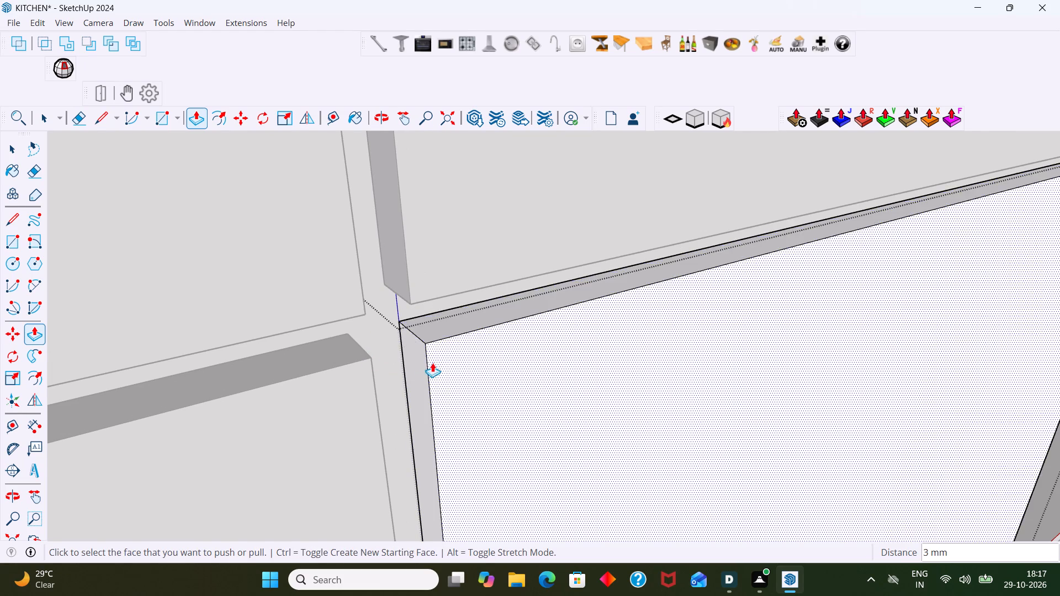
scroll(432, 363, "down", 8)
scroll(426, 400, "up", 2)
double_click(430, 401)
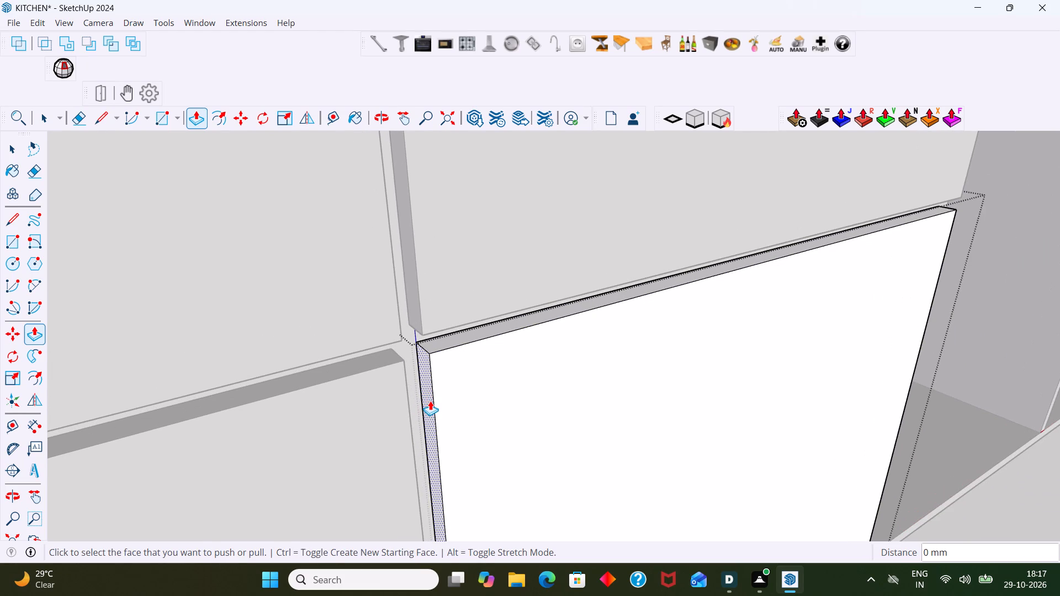
scroll(432, 400, "up", 1)
scroll(433, 400, "down", 10)
middle_click_drag(739, 354, 575, 377)
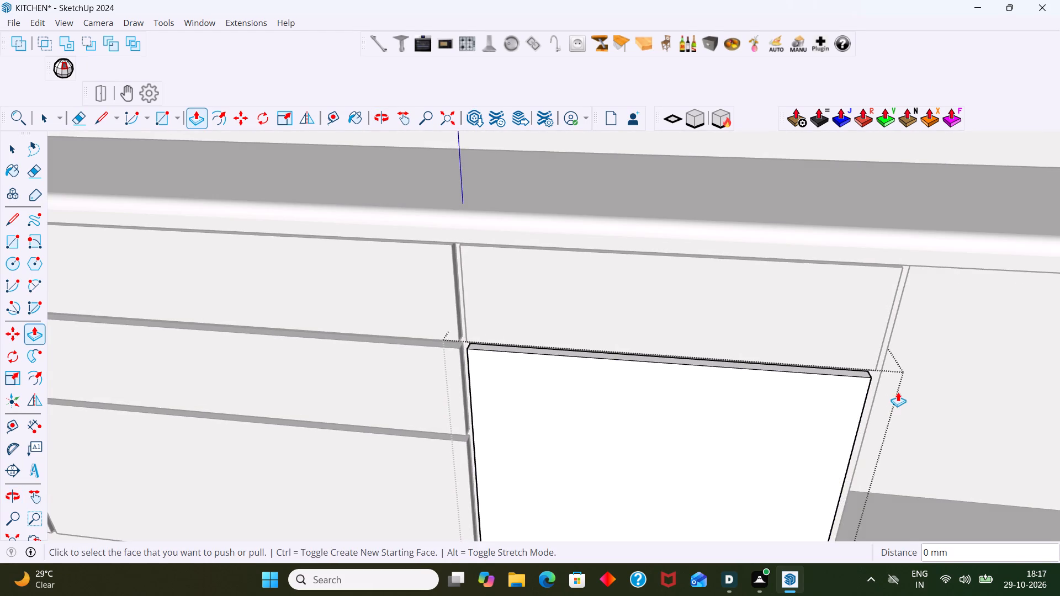
middle_click_drag(891, 379, 791, 286, "shift")
scroll(780, 339, "up", 4)
middle_click_drag(727, 336, 568, 348)
scroll(677, 347, "up", 4)
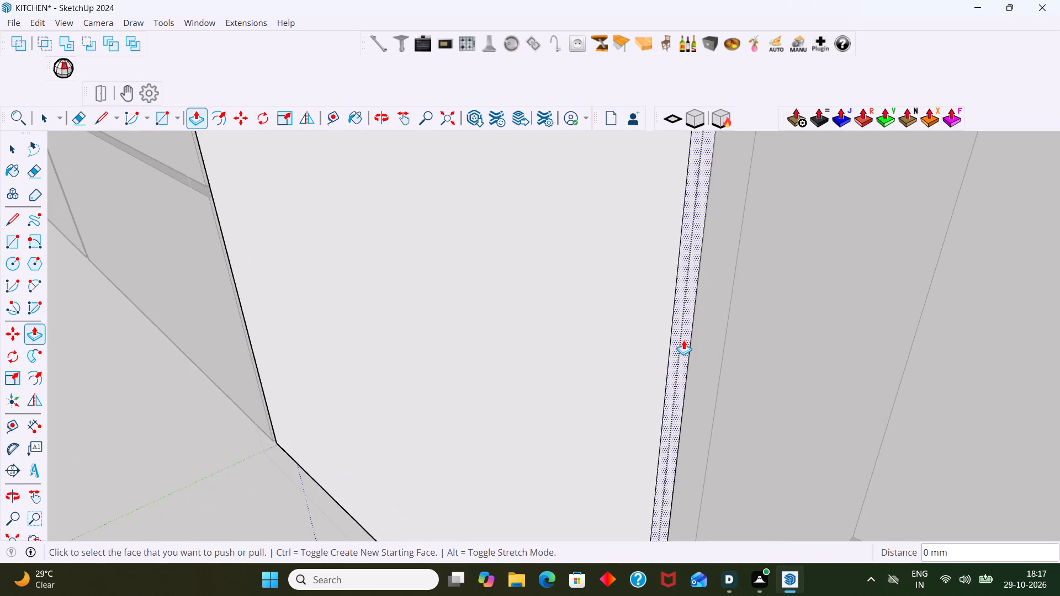
double_click(683, 340)
Repeat the 3 mm extension on the lower front panel's bottom edge face and exit the group.
scroll(680, 347, "down", 12)
middle_click_drag(596, 390, 648, 277)
scroll(636, 347, "down", 4)
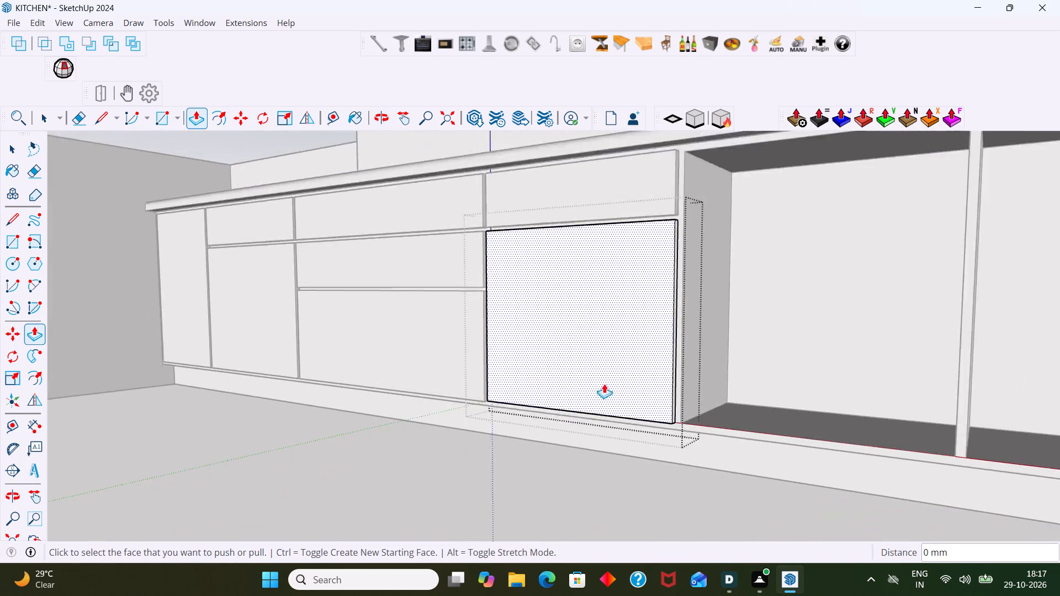
scroll(604, 384, "down", 2)
middle_click_drag(620, 396, 660, 264)
scroll(652, 285, "up", 13)
middle_click_drag(648, 313, 648, 266)
scroll(649, 293, "up", 4)
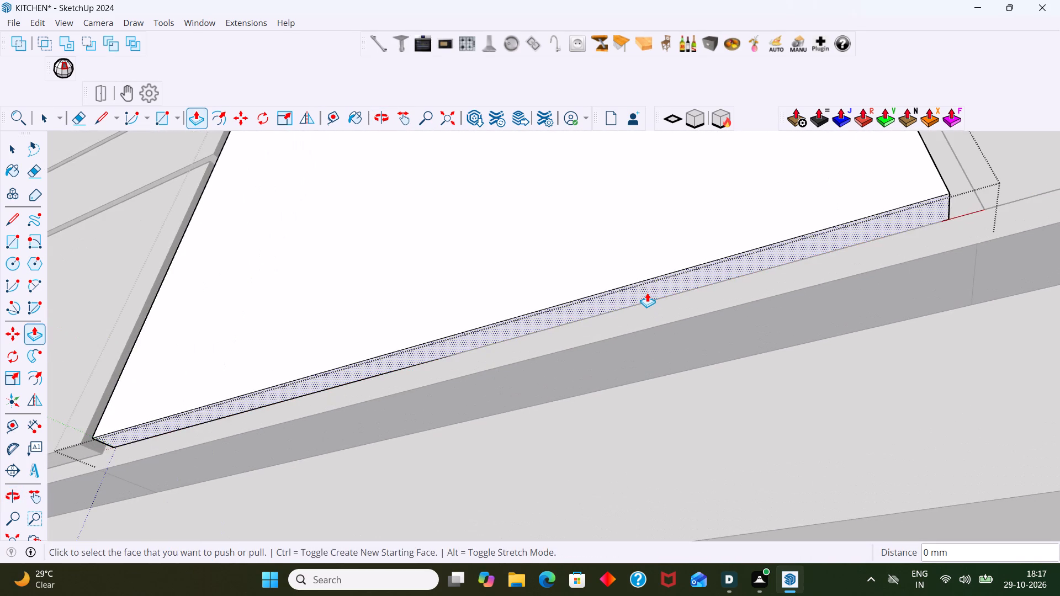
double_click(647, 292)
scroll(651, 307, "down", 19)
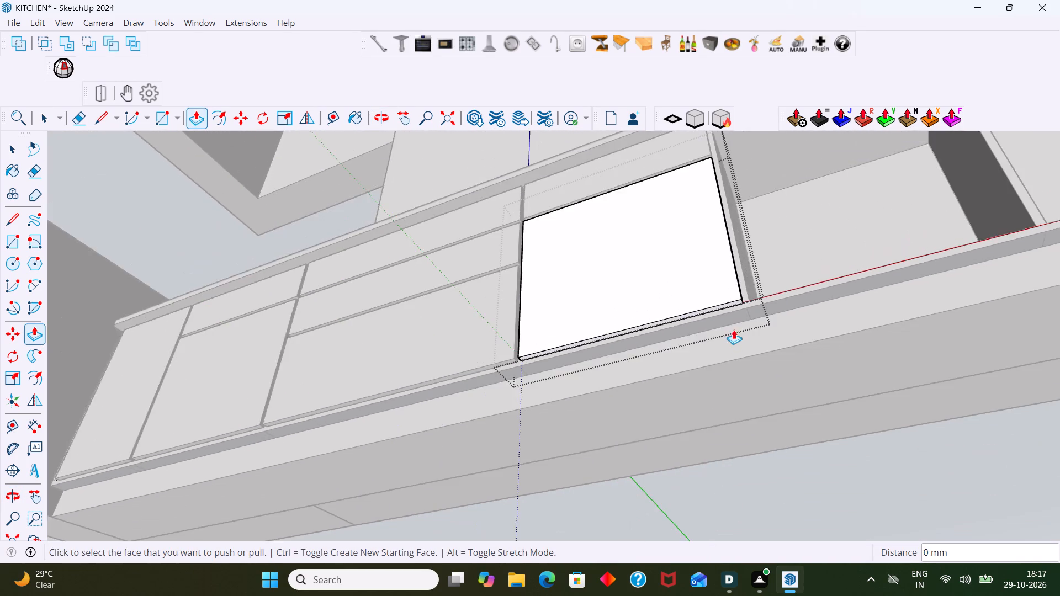
scroll(734, 329, "down", 17)
middle_click_drag(747, 359, 736, 450)
key("space")
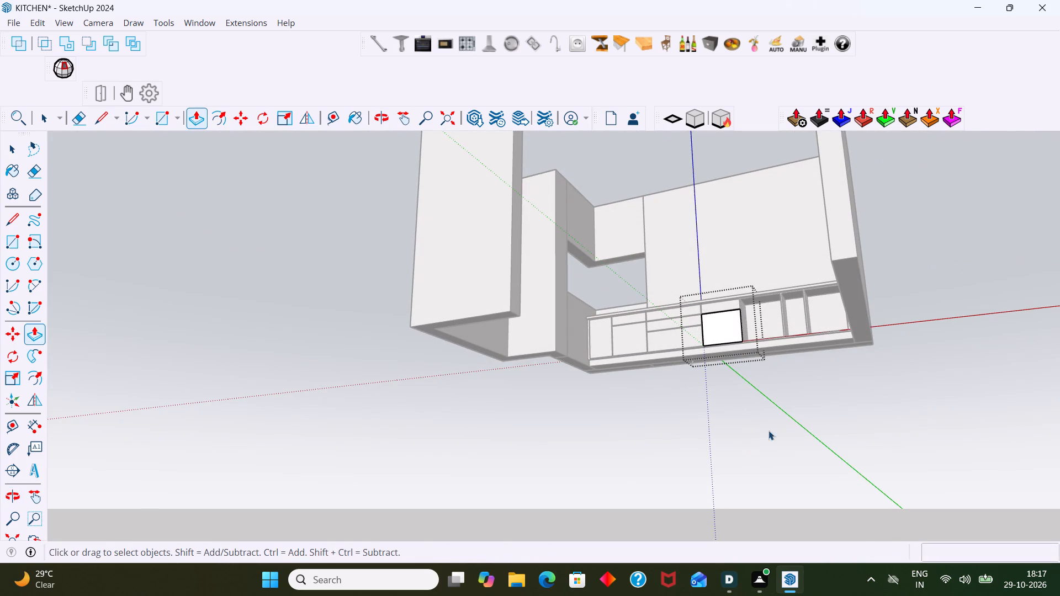
left_click(805, 418)
Examine the finished front panels along the base cabinets and the bottom corner of the end cabinet.
scroll(721, 352, "up", 5)
left_click(723, 337)
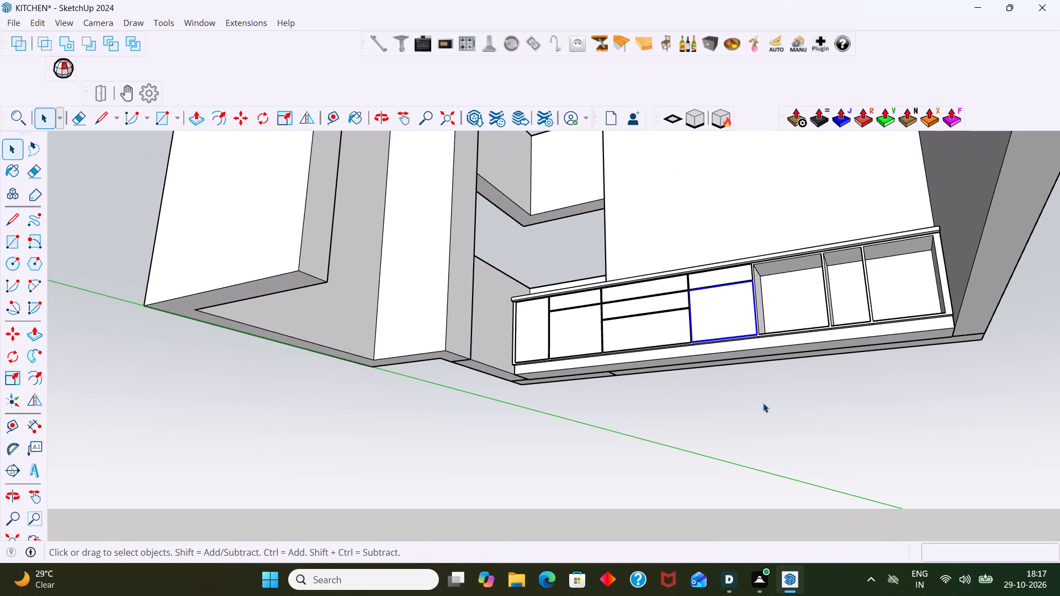
left_click(767, 408)
scroll(774, 388, "down", 8)
middle_click_drag(757, 354, 742, 460)
scroll(778, 345, "up", 2)
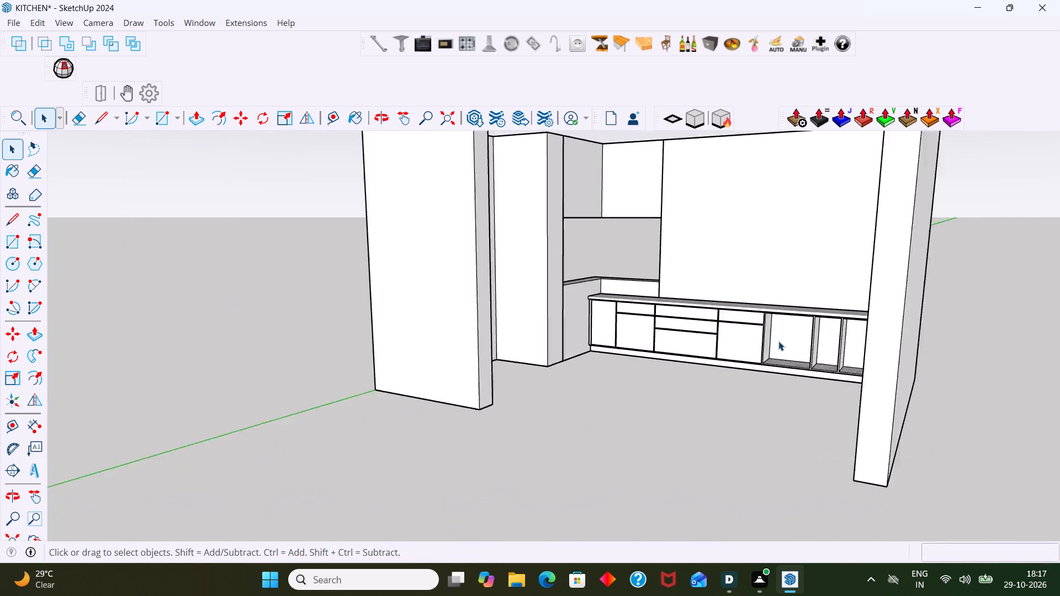
scroll(778, 341, "up", 9)
scroll(778, 369, "down", 3)
scroll(518, 366, "up", 7)
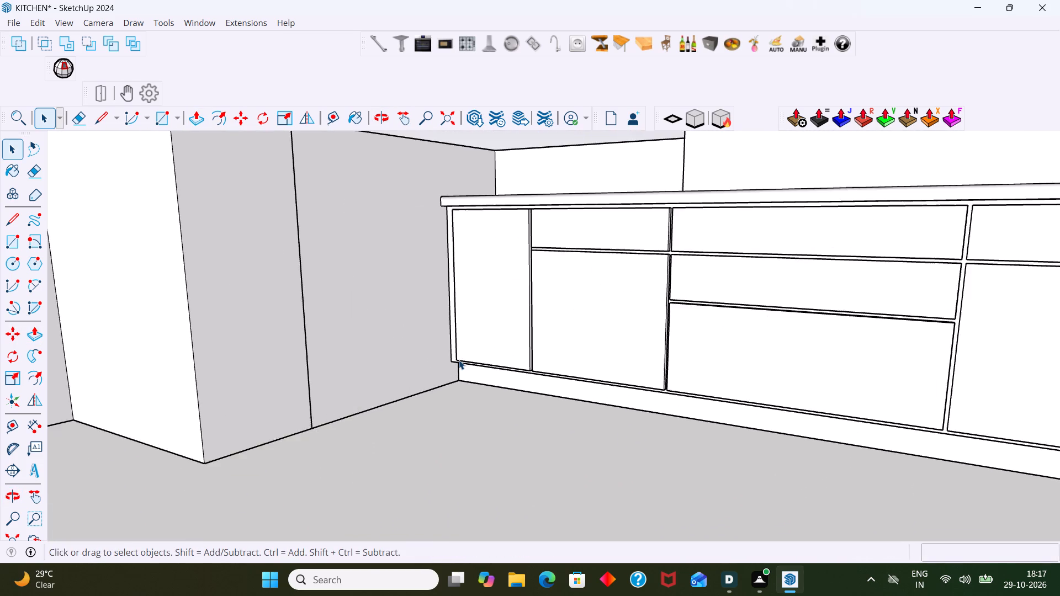
middle_click_drag(470, 354, 624, 345)
scroll(340, 371, "up", 11)
middle_click_drag(408, 385, 475, 409)
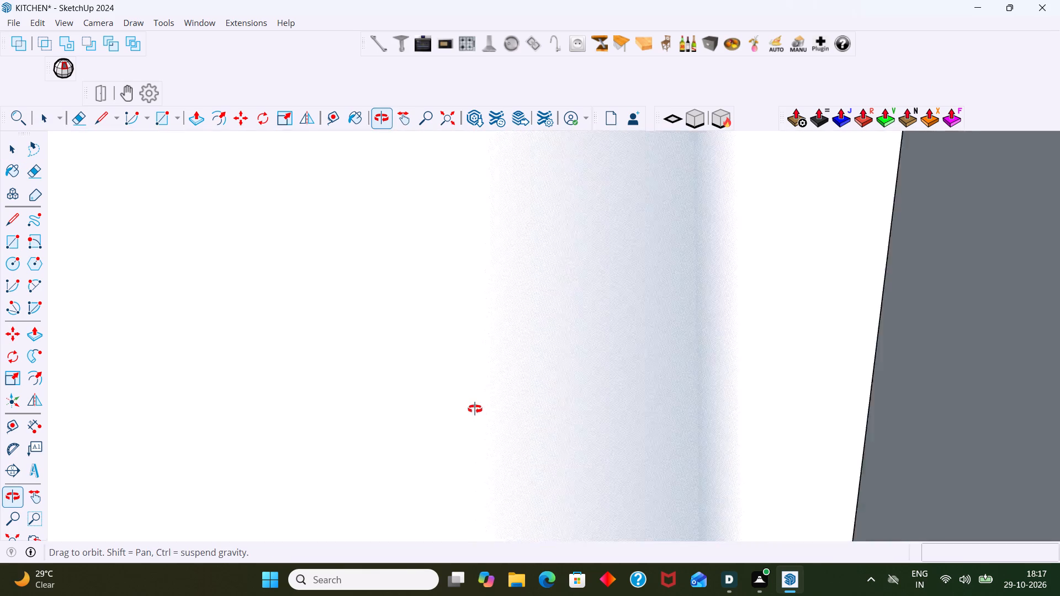
middle_click_drag(475, 409, 428, 398)
scroll(414, 385, "up", 7)
middle_click_drag(419, 375, 463, 462)
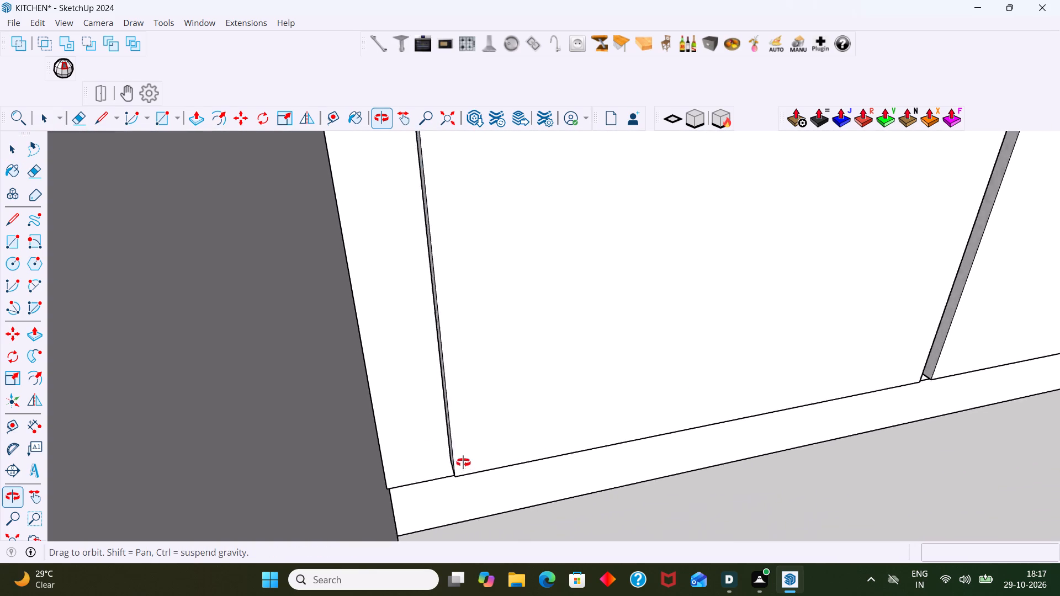
middle_click_drag(463, 462, 448, 445)
scroll(433, 442, "up", 5)
middle_click_drag(437, 434, 447, 430)
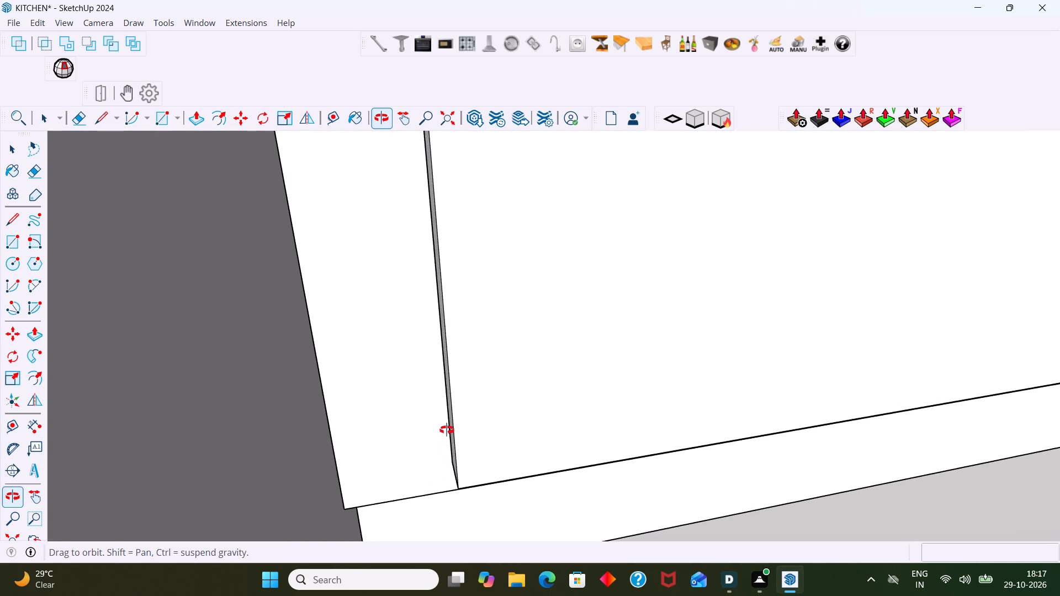
middle_click_drag(447, 430, 413, 428)
Fit the entire model in the view, including the kitchen and the floor plans.
scroll(477, 396, "down", 20)
scroll(477, 396, "down", 5)
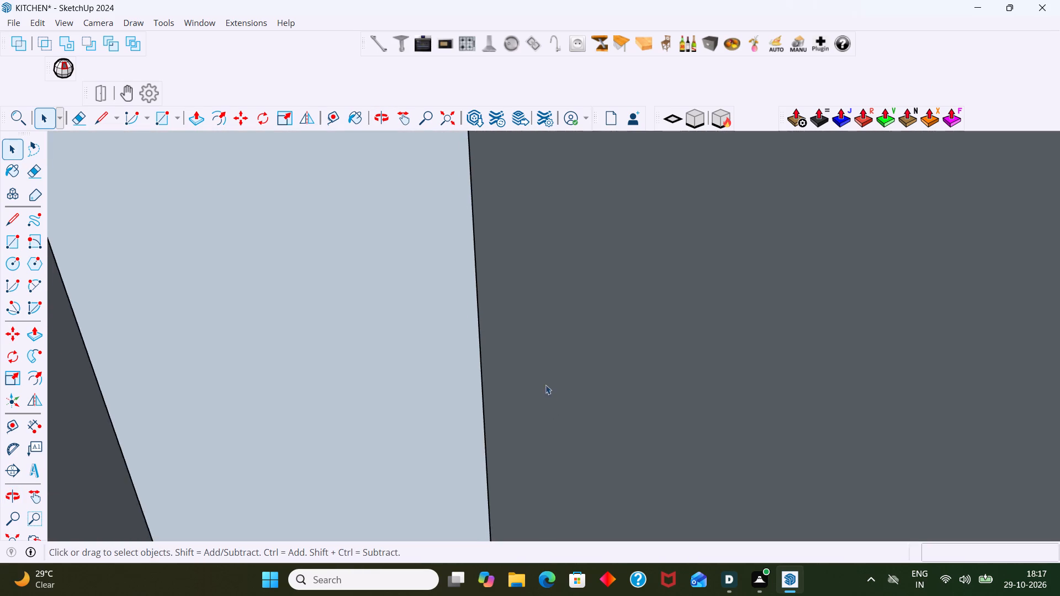
scroll(545, 385, "down", 7)
scroll(15, 521, "down", 2)
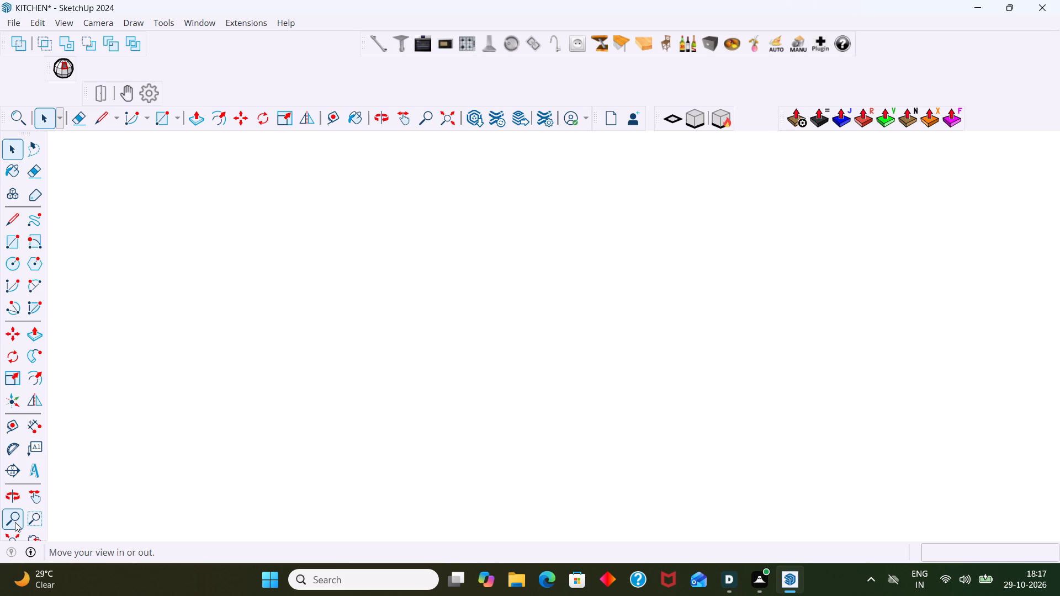
scroll(15, 522, "down", 10)
scroll(60, 474, "down", 4)
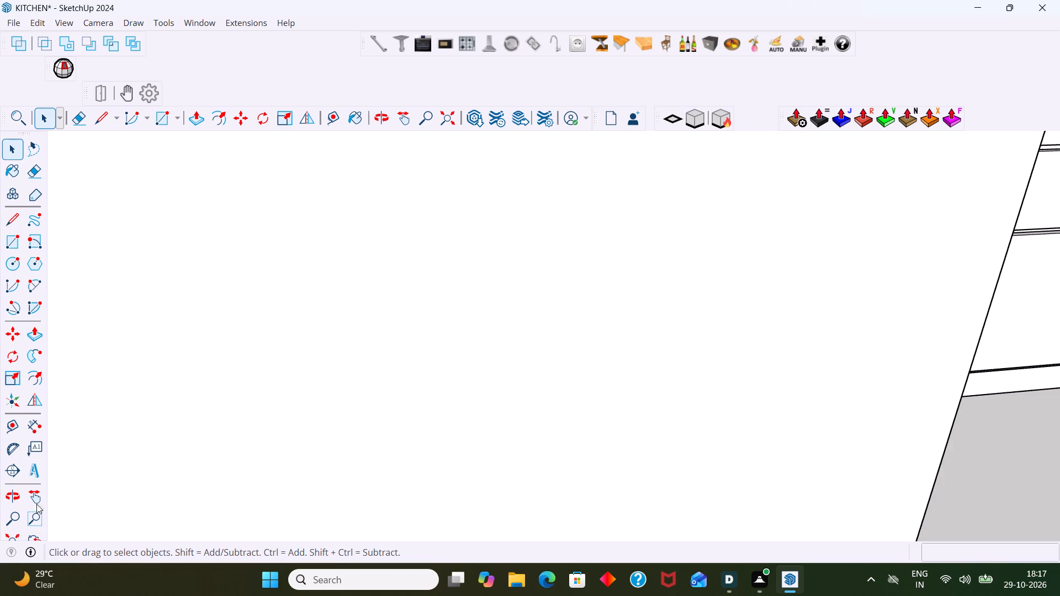
middle_click_drag(22, 523, 26, 490)
scroll(0, 350, "down", 3)
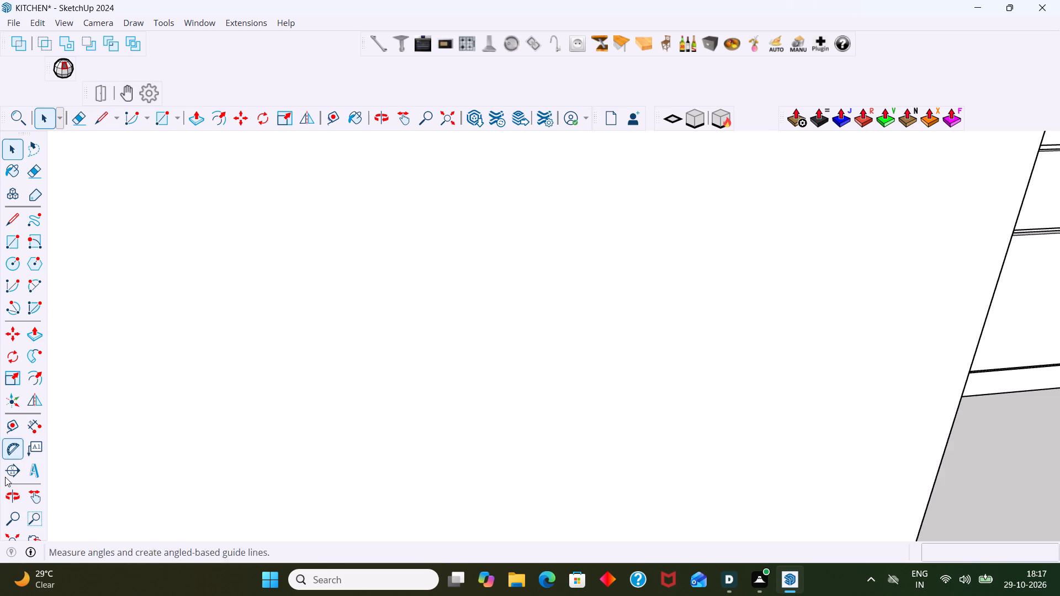
left_click(14, 535)
scroll(50, 468, "down", 4)
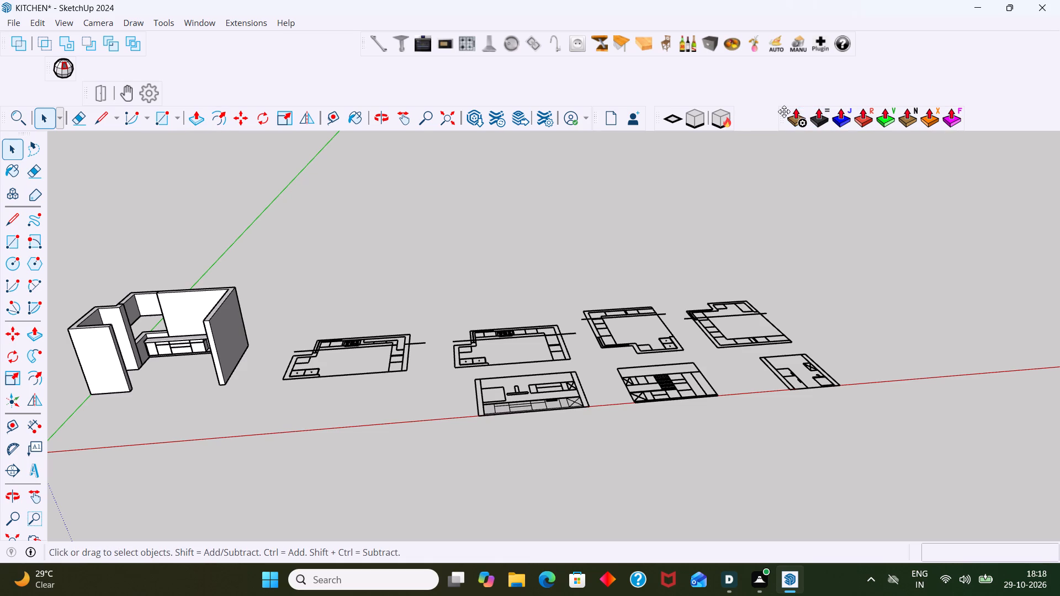
Rearrange the docked toolbars into the upper rows to clear the lowest row above the drawing area.
left_click_drag(783, 111, 776, 75)
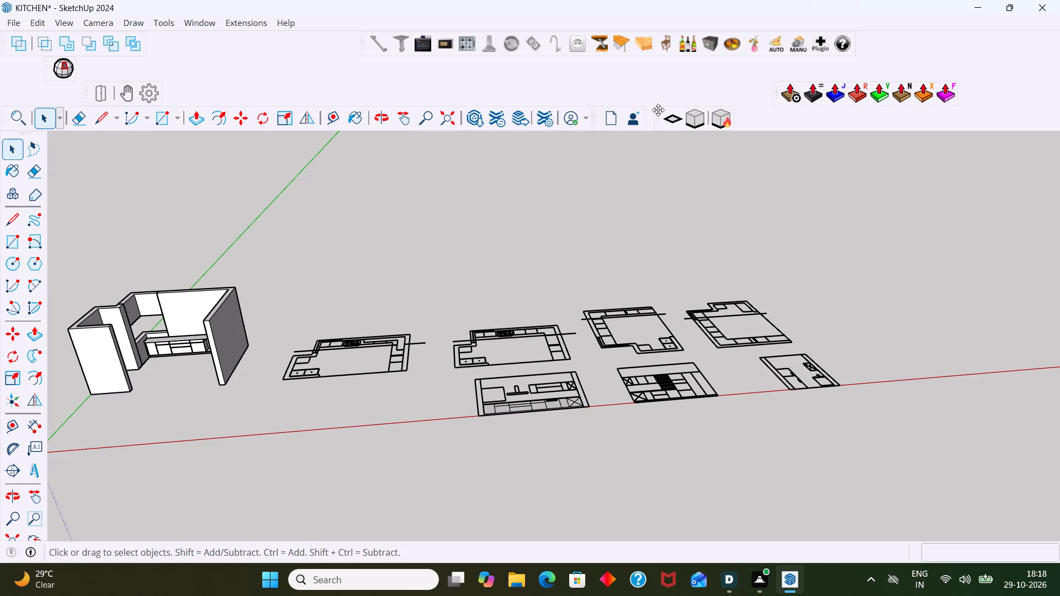
left_click_drag(658, 110, 651, 62)
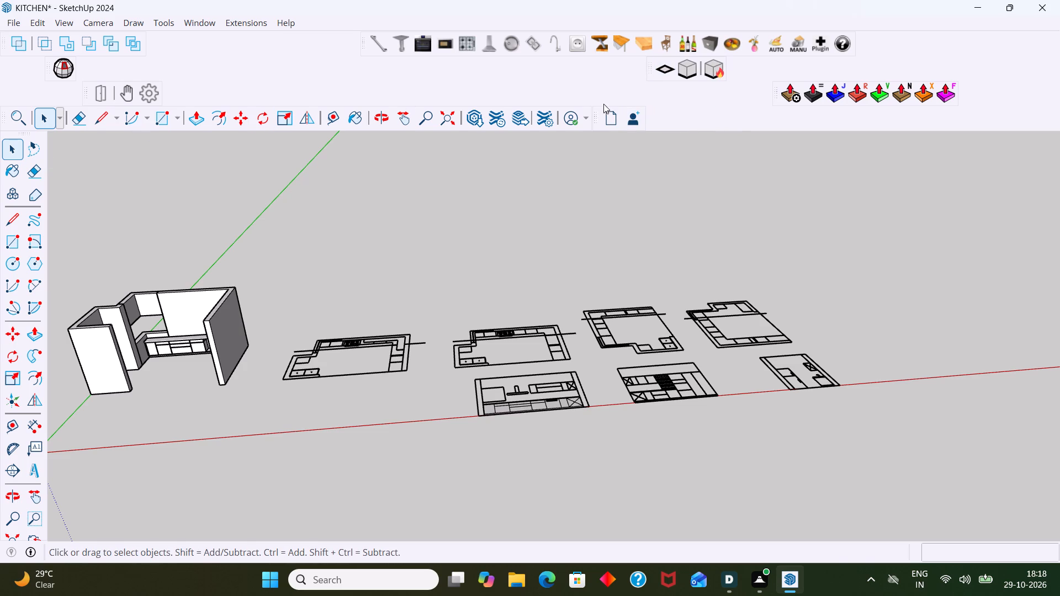
left_click_drag(596, 109, 589, 76)
left_click_drag(6, 109, 7, 81)
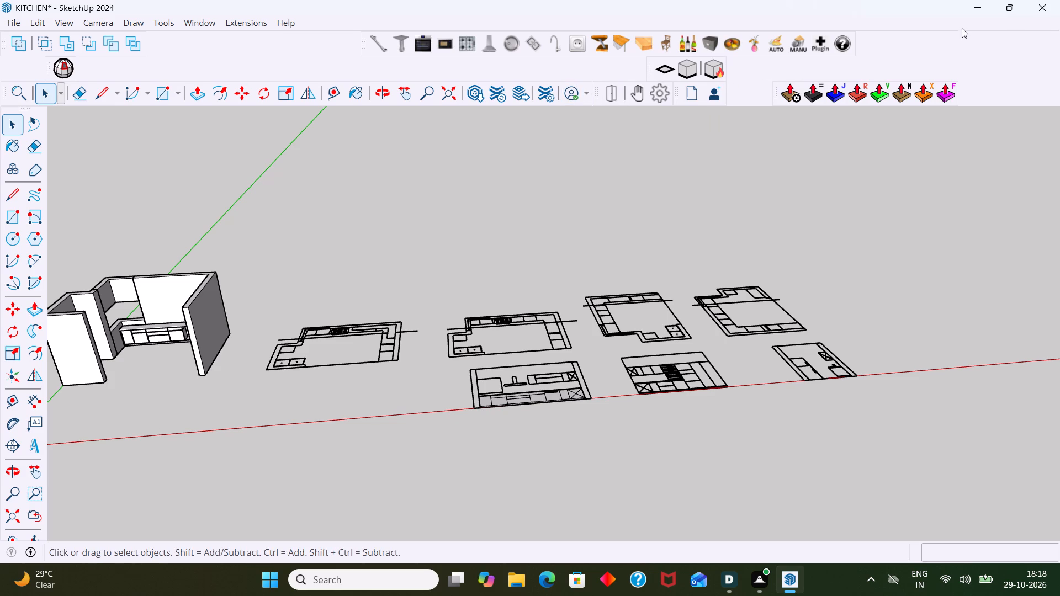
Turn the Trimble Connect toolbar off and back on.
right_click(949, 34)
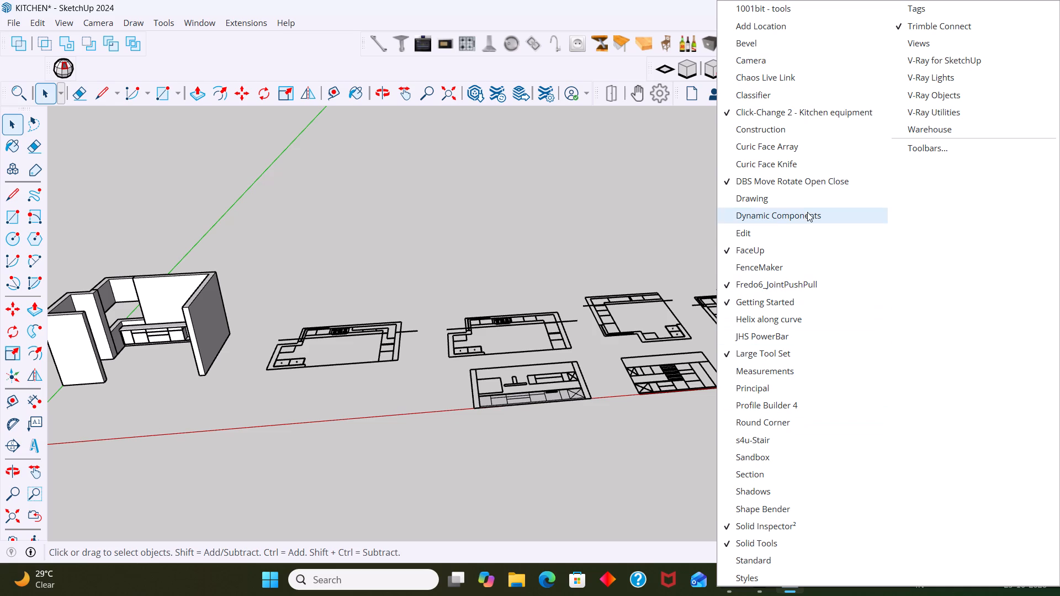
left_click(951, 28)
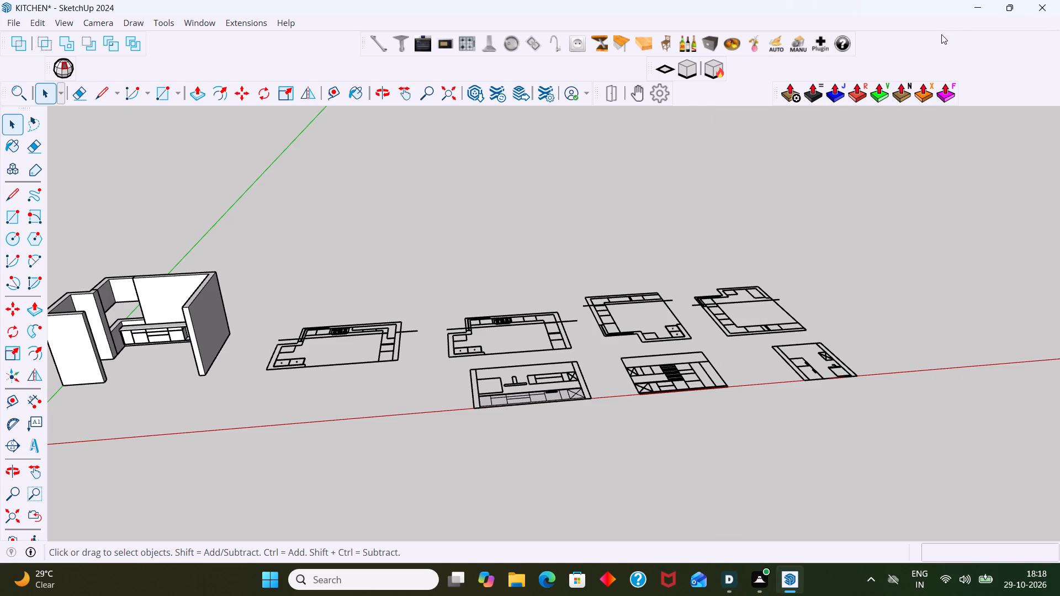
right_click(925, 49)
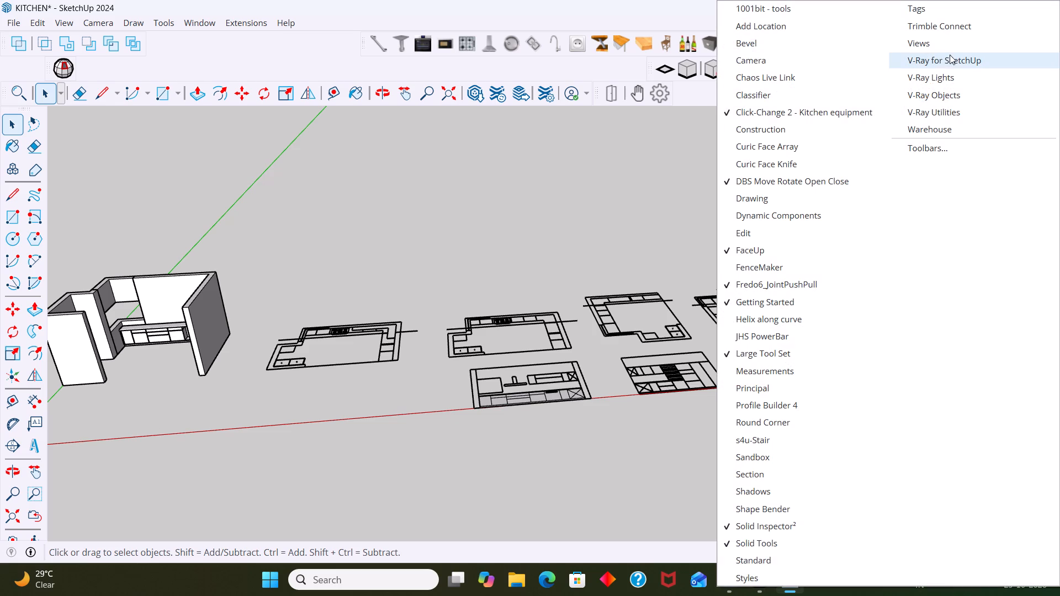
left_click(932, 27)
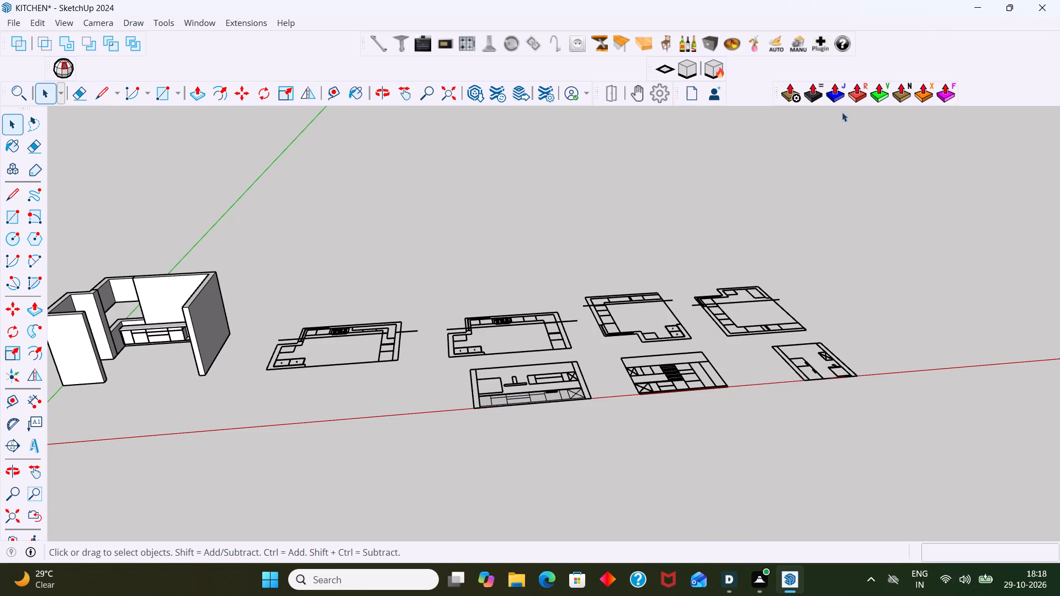
Examine the base cabinet run, including the fitted front panels and the open compartments beside the end wall.
scroll(810, 124, "down", 3)
scroll(388, 260, "down", 3)
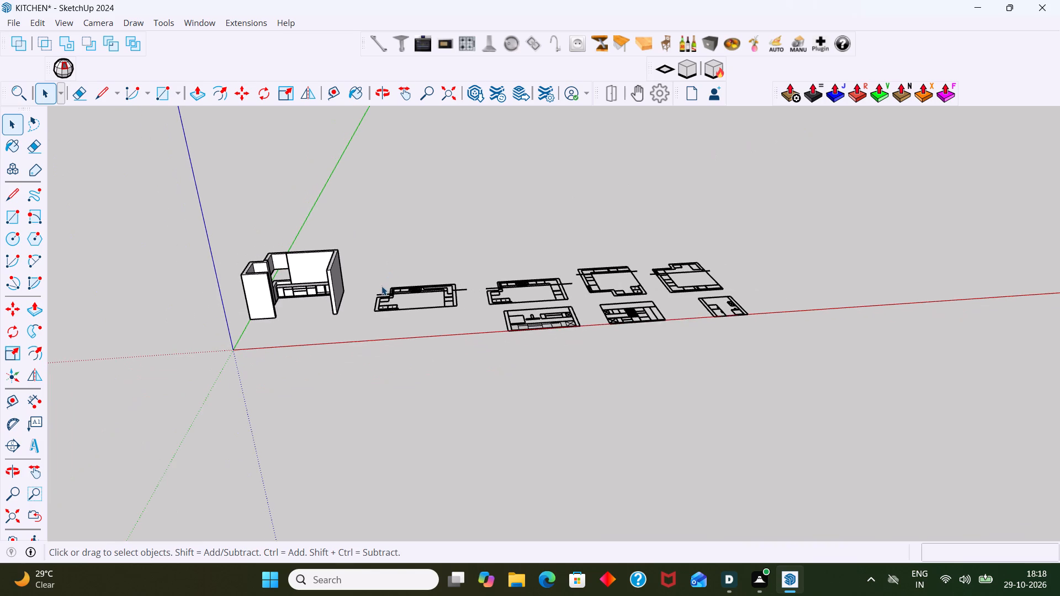
scroll(341, 282, "up", 15)
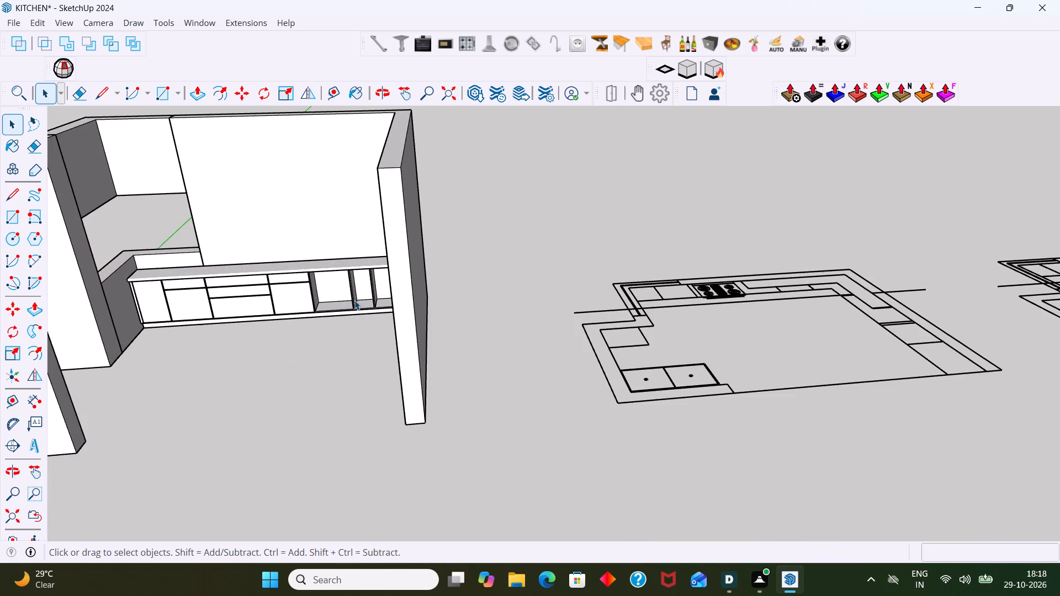
middle_click_drag(356, 293, 412, 276)
scroll(313, 306, "up", 7)
left_click(227, 338)
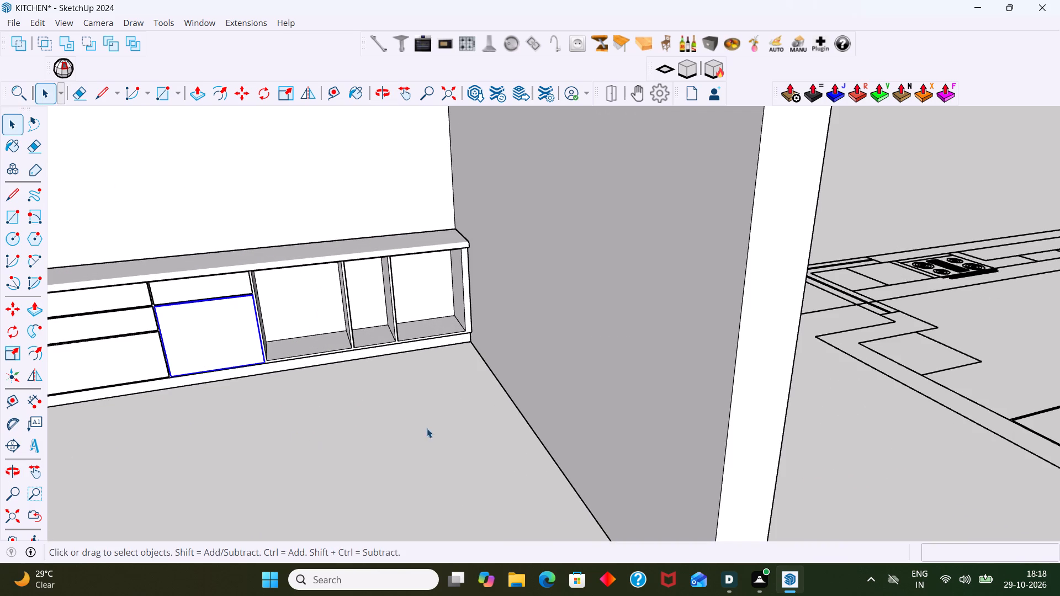
scroll(524, 359, "down", 7)
left_click(684, 436)
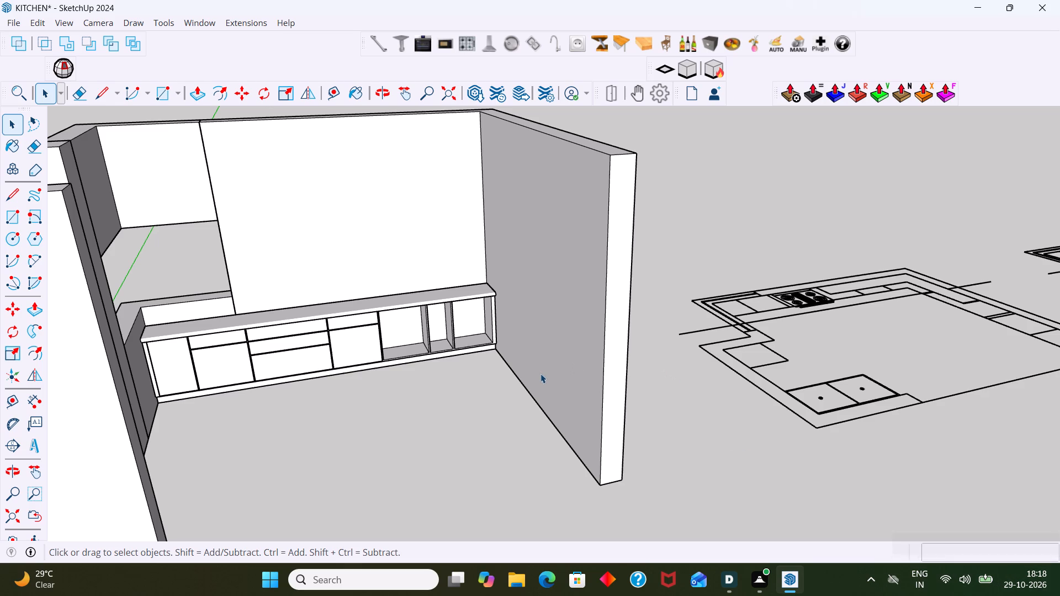
scroll(431, 387, "down", 4)
middle_click_drag(391, 367, 299, 365)
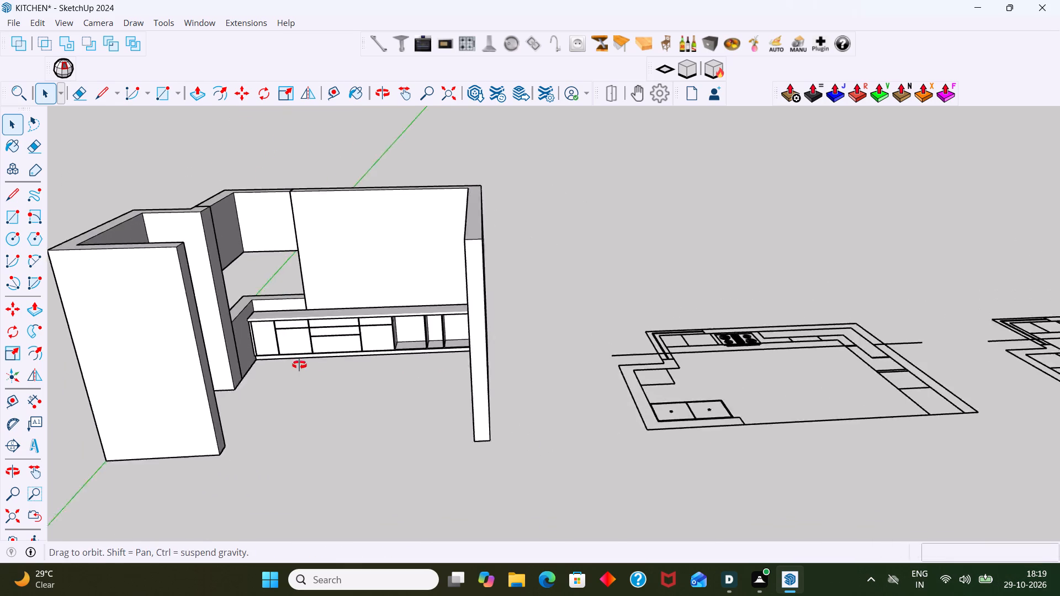
middle_click_drag(299, 365, 295, 366)
scroll(330, 354, "up", 17)
middle_click_drag(455, 347, 410, 352)
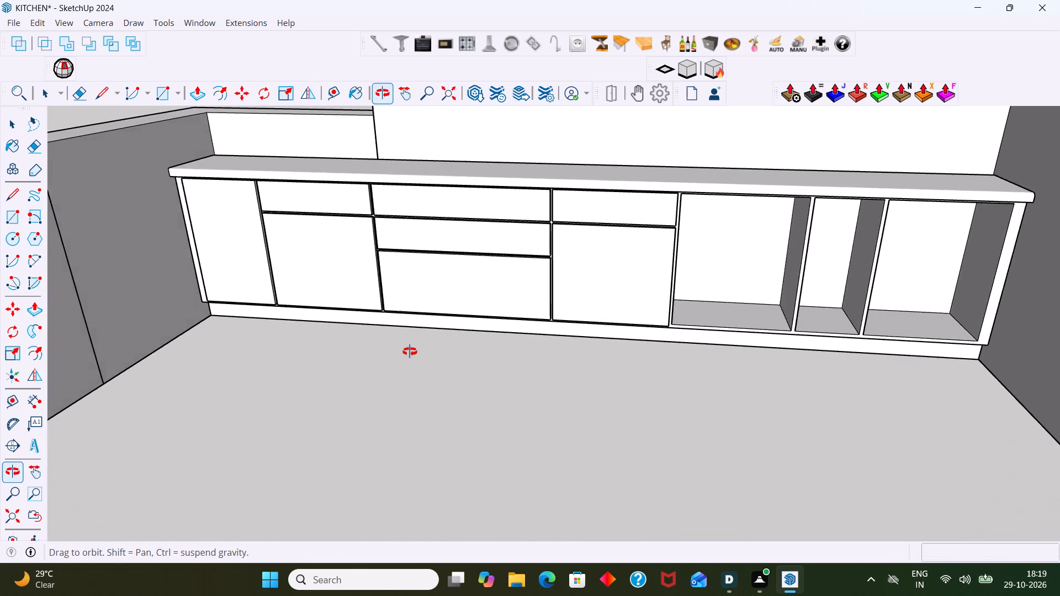
middle_click_drag(410, 352, 515, 344)
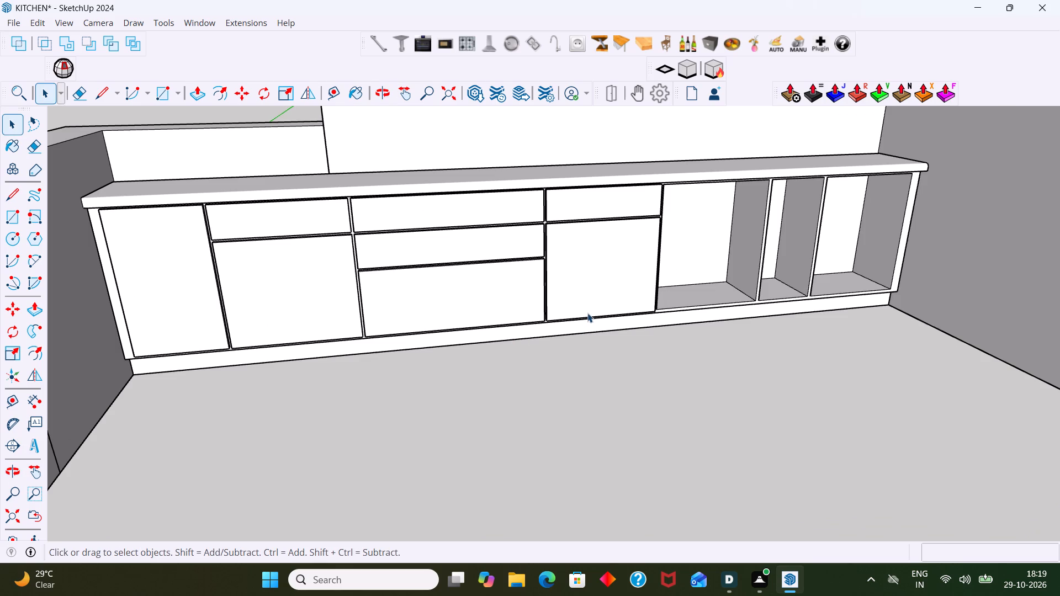
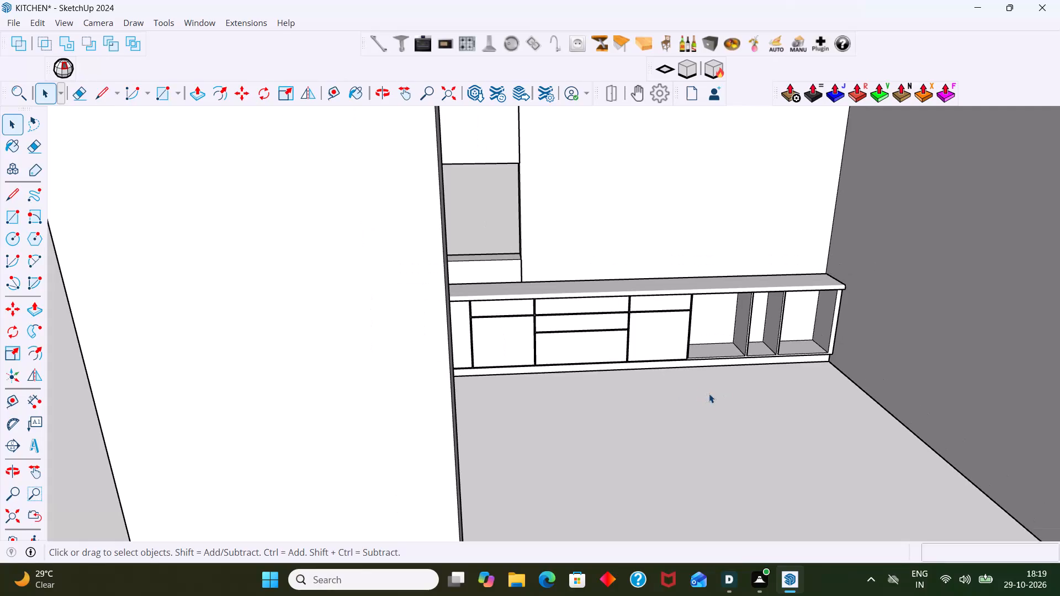
Draw a 664 × 582 mm rectangle over the open compartment directly beside the last fitted front panels.
middle_click_drag(677, 385, 560, 374, "shift")
scroll(605, 315, "up", 3)
middle_click_drag(570, 303, 506, 305)
scroll(581, 290, "up", 4)
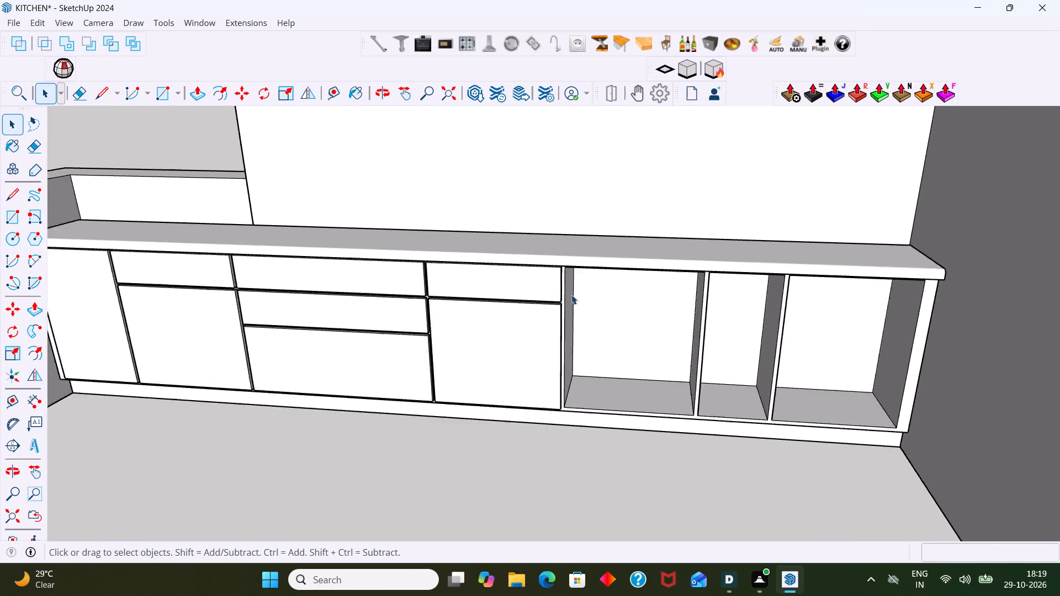
scroll(571, 295, "up", 5)
key("r")
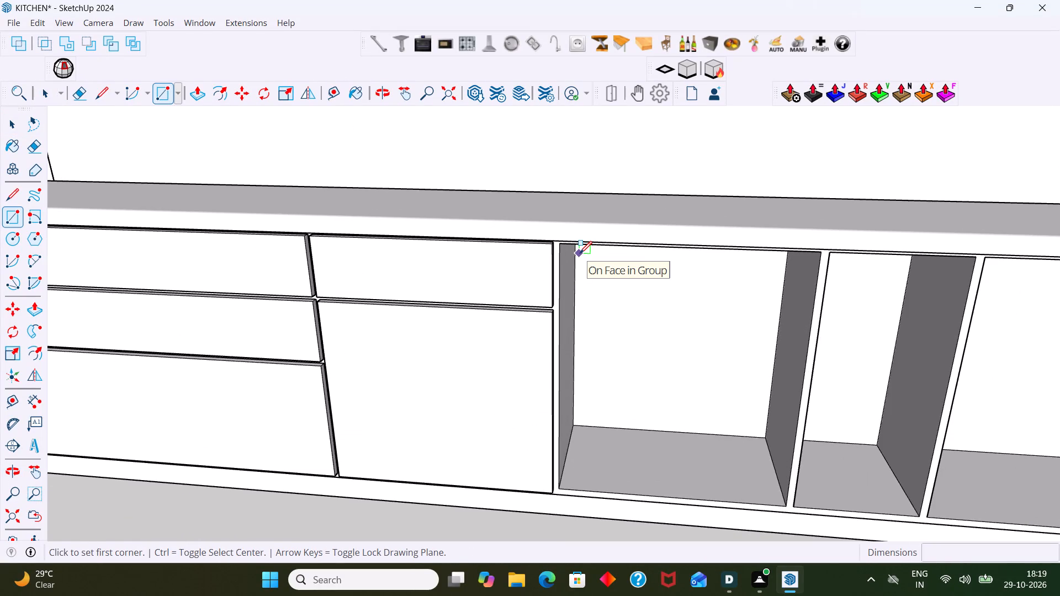
scroll(575, 256, "up", 3)
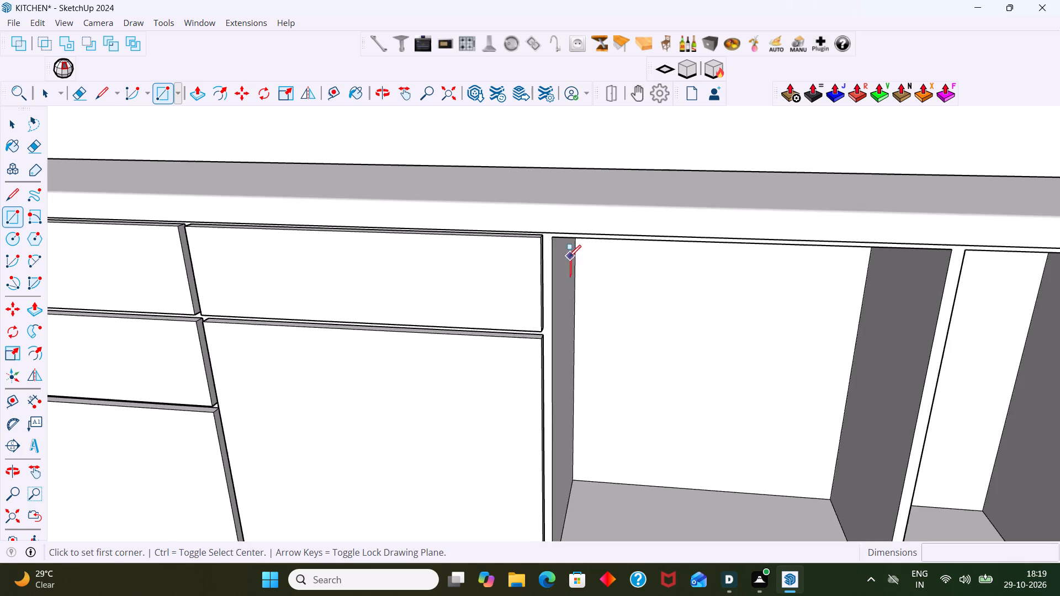
middle_click_drag(569, 257, 587, 200)
scroll(570, 216, "up", 3)
left_click(555, 223)
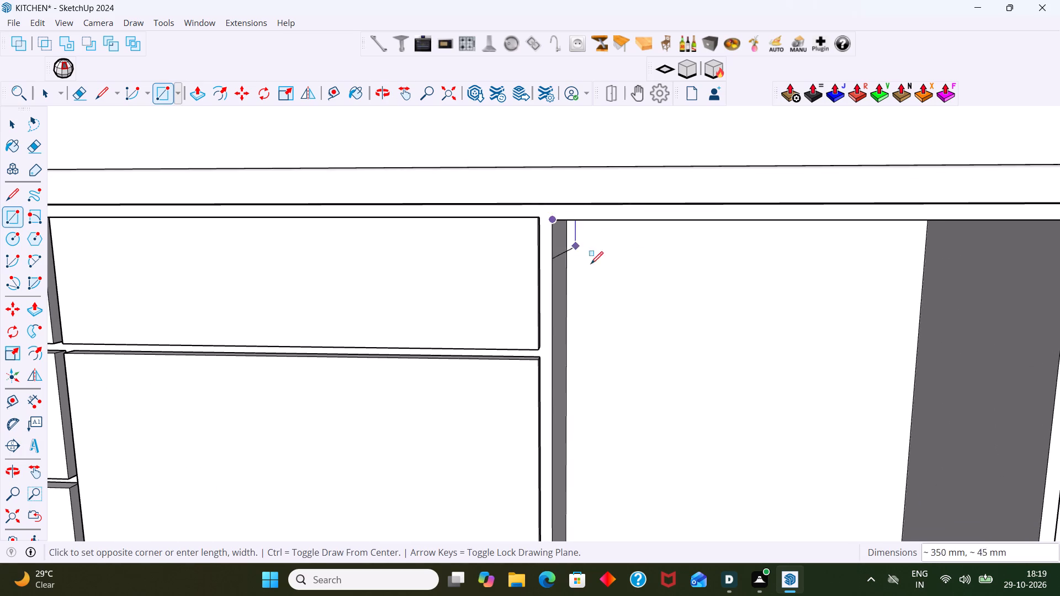
scroll(674, 358, "down", 6)
middle_click_drag(677, 354, 612, 268, "shift")
scroll(661, 320, "down", 2)
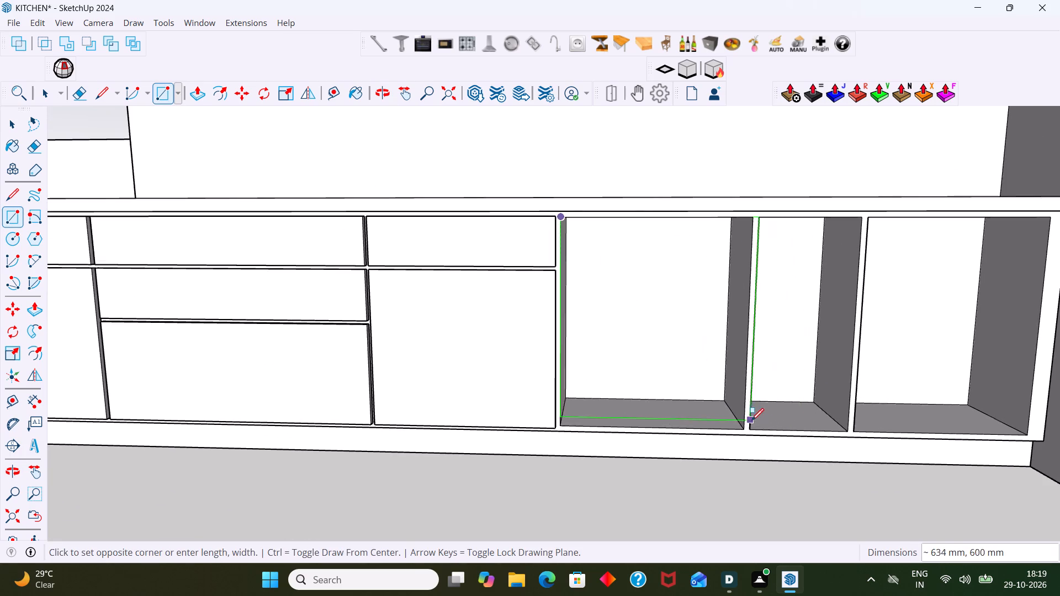
scroll(751, 421, "up", 8)
left_click(736, 435)
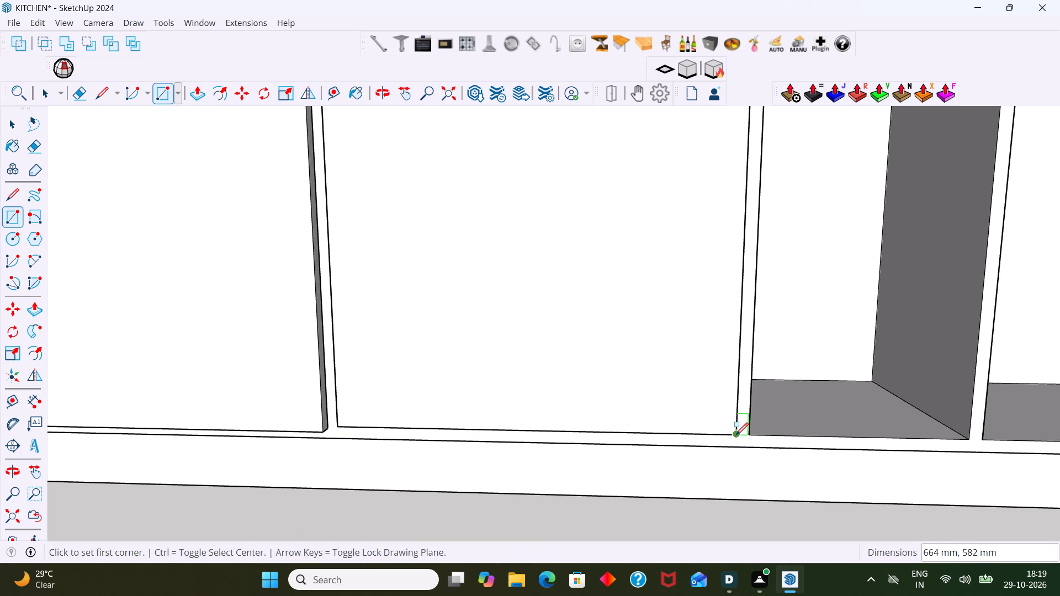
Make the new rectangle's face and edges into a group.
key("space")
left_click(728, 412)
double_click(728, 411)
right_click(728, 409)
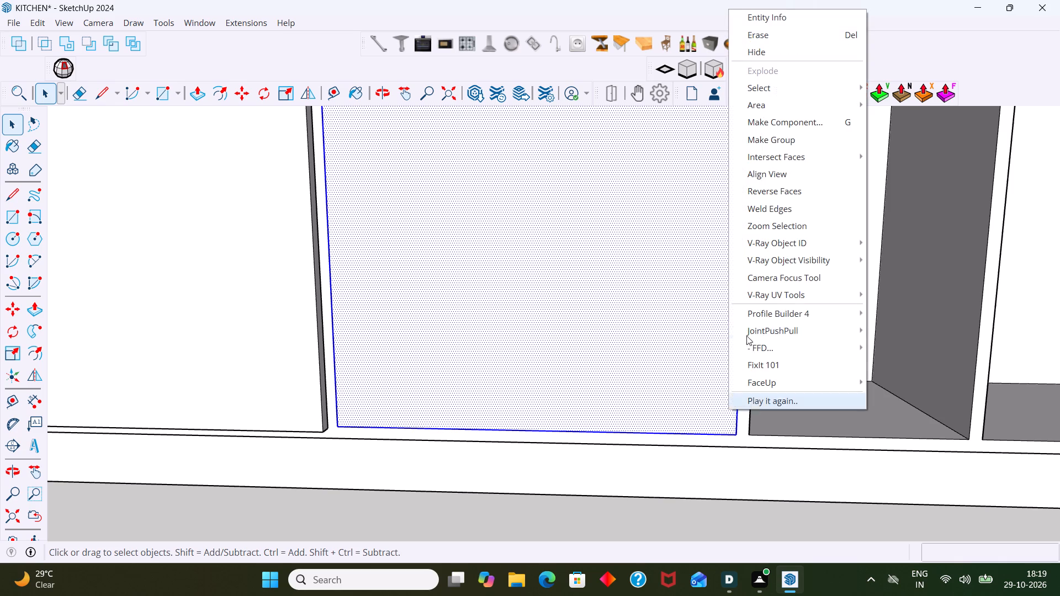
left_click(790, 141)
Open the new group and extrude its face outward 18 mm to form the front panel.
left_click(682, 248)
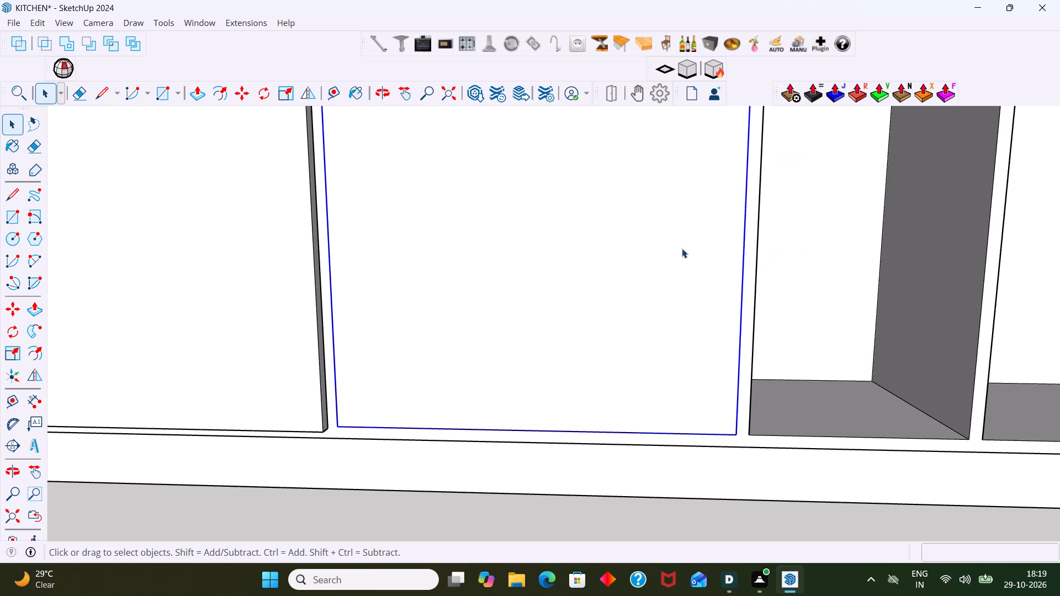
left_click(682, 248)
left_click(682, 248)
left_click(682, 248)
key("p")
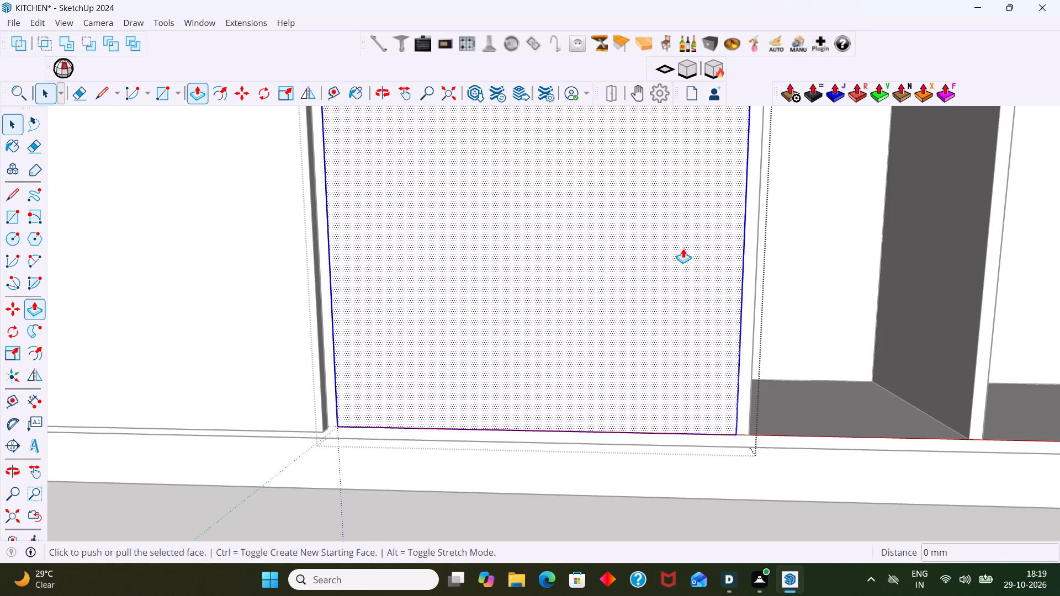
left_click(683, 248)
scroll(588, 299, "down", 3)
scroll(636, 275, "down", 2)
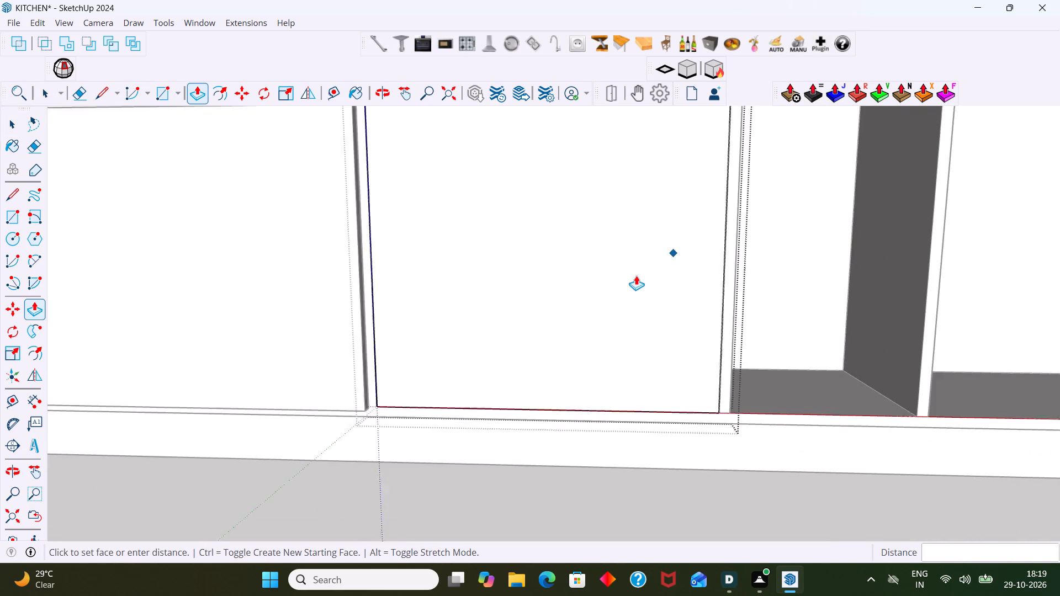
type("18")
key("Return")
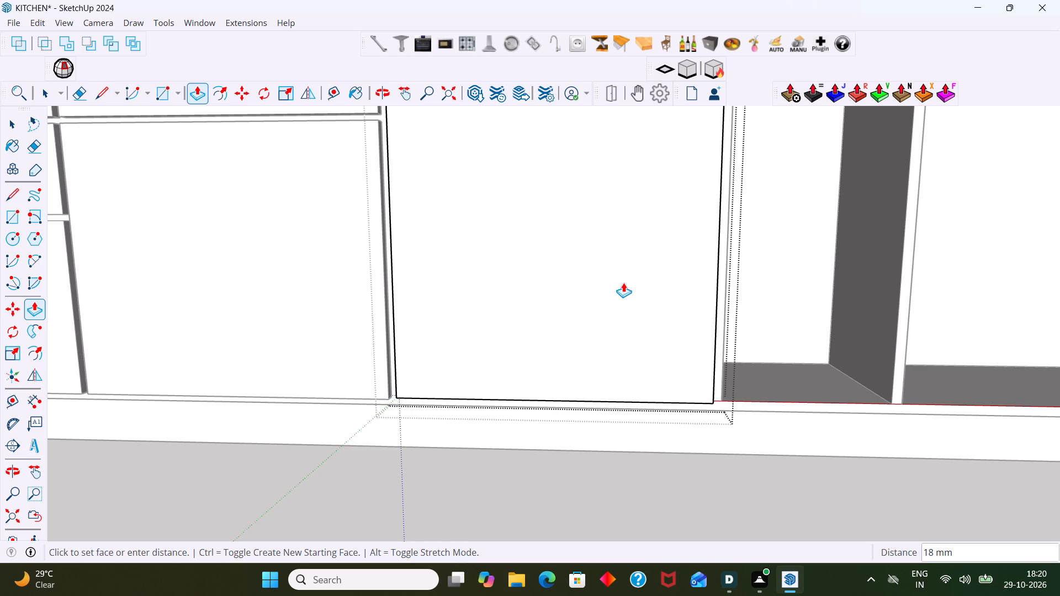
Extend the new panel's side edge facing the open compartments outward by 3 mm.
scroll(729, 308, "down", 3)
middle_click_drag(718, 326, 533, 343)
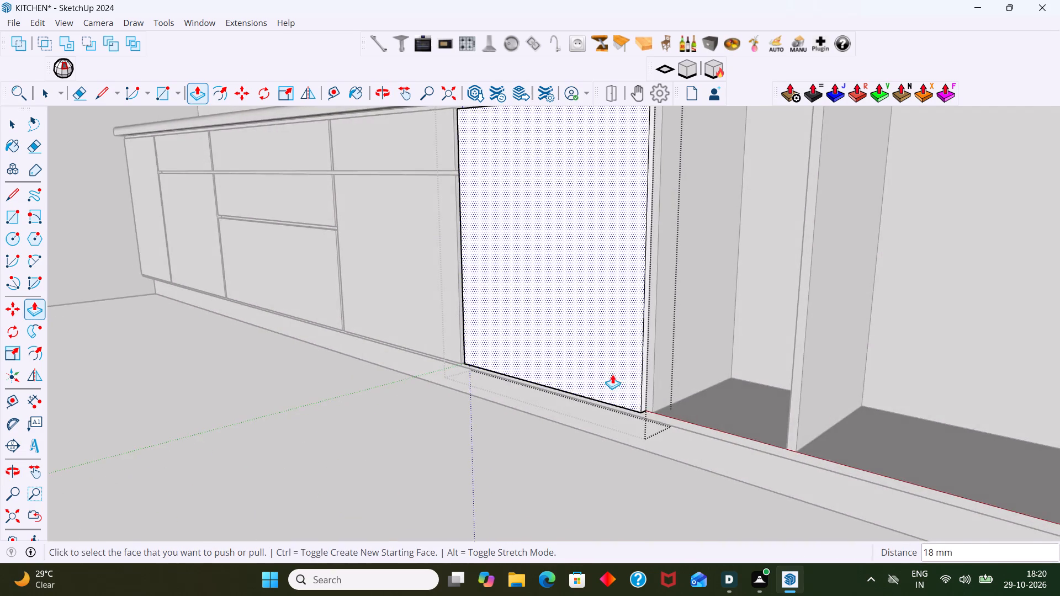
scroll(618, 375, "up", 13)
left_click(658, 396)
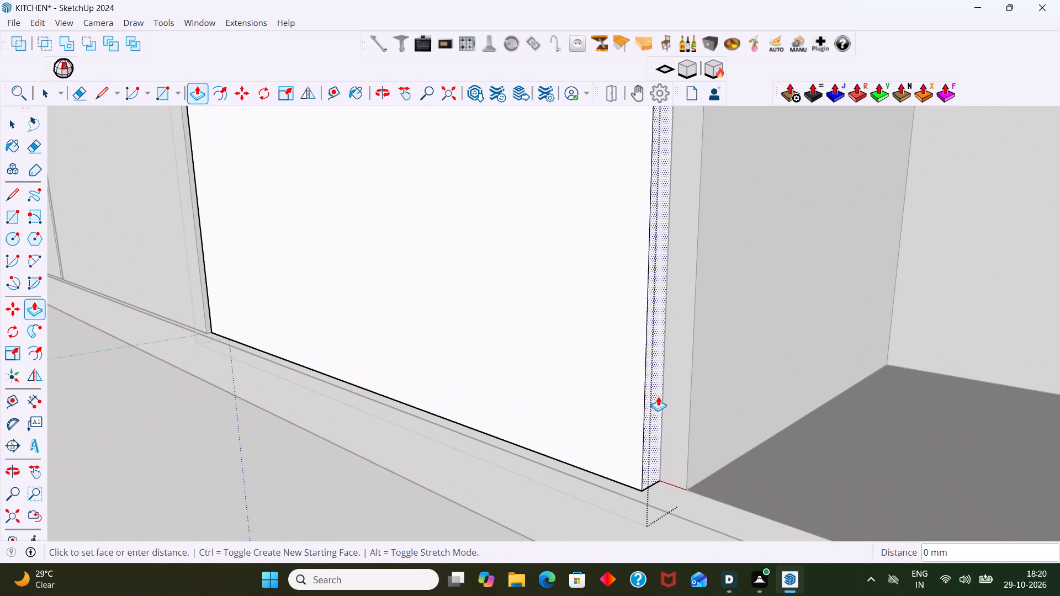
key("3")
key("Return")
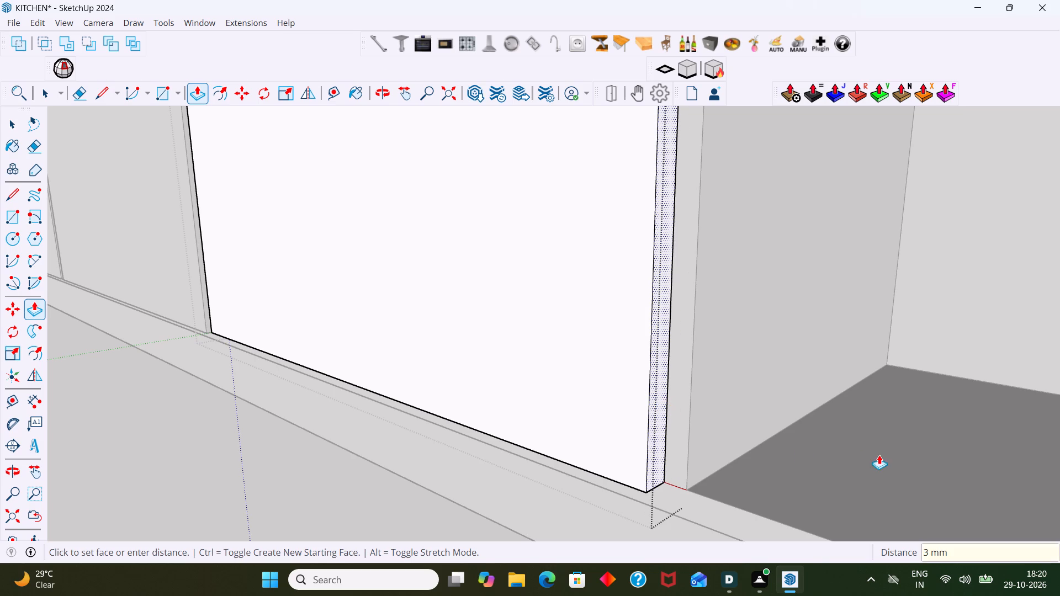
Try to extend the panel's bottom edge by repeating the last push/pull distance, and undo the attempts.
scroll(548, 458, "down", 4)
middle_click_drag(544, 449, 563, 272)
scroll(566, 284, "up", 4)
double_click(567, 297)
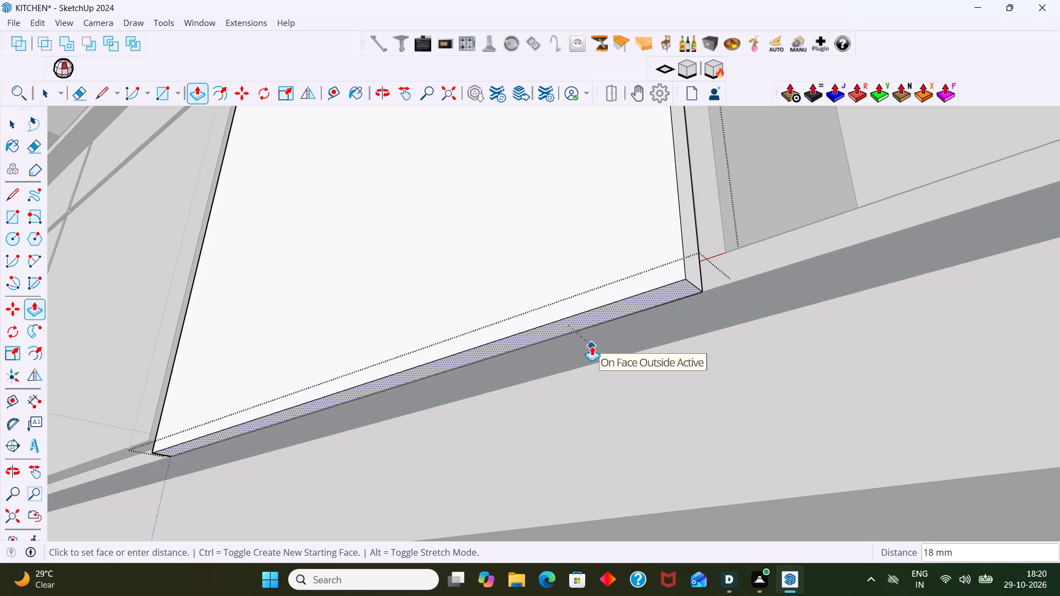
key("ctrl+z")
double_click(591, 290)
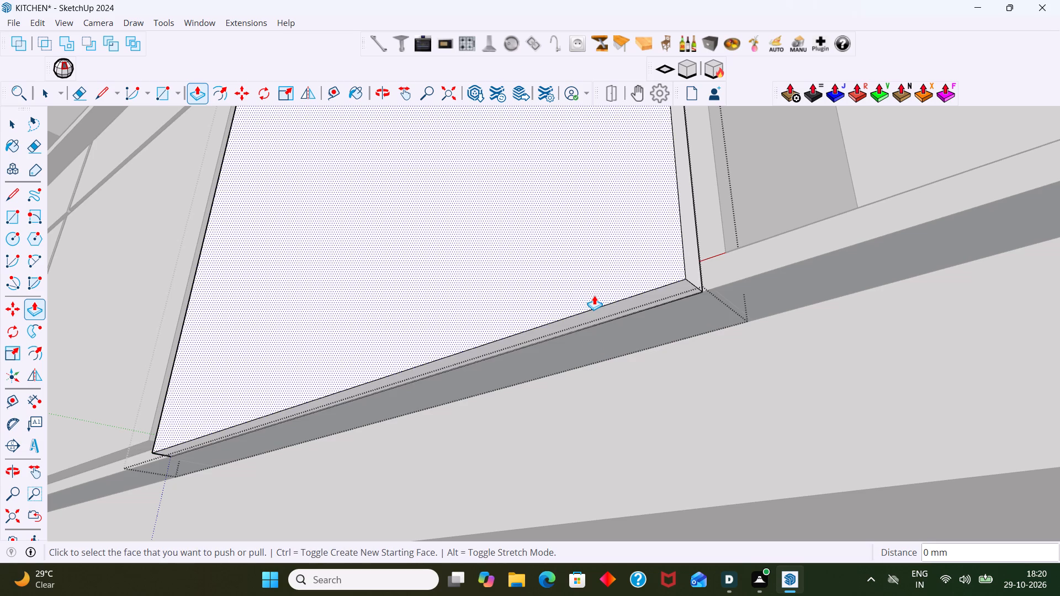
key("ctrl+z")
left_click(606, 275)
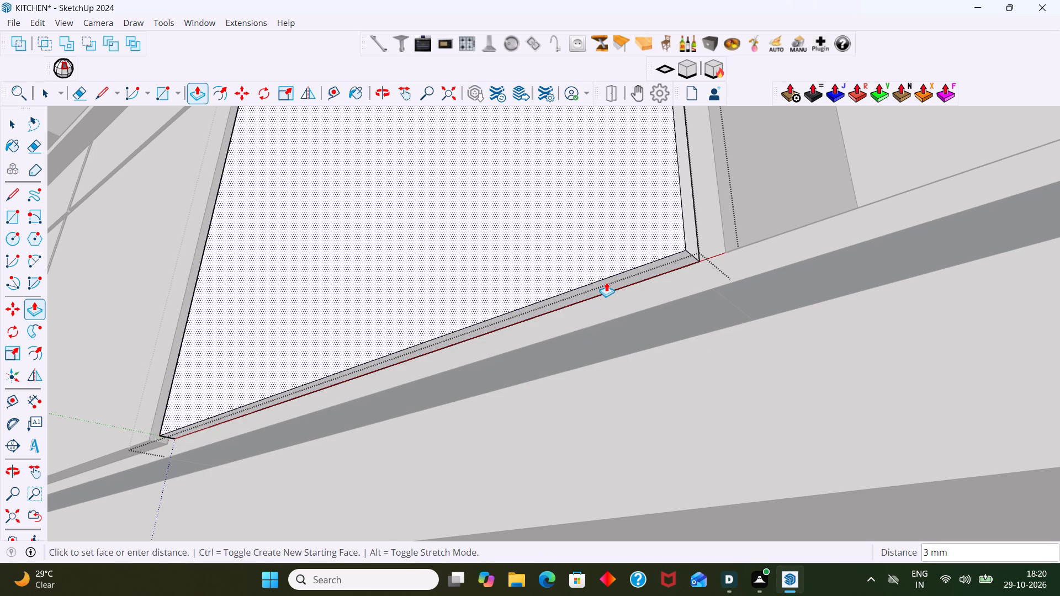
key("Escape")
Extend the new panel's bottom edge downward by 3 mm.
left_click(605, 290)
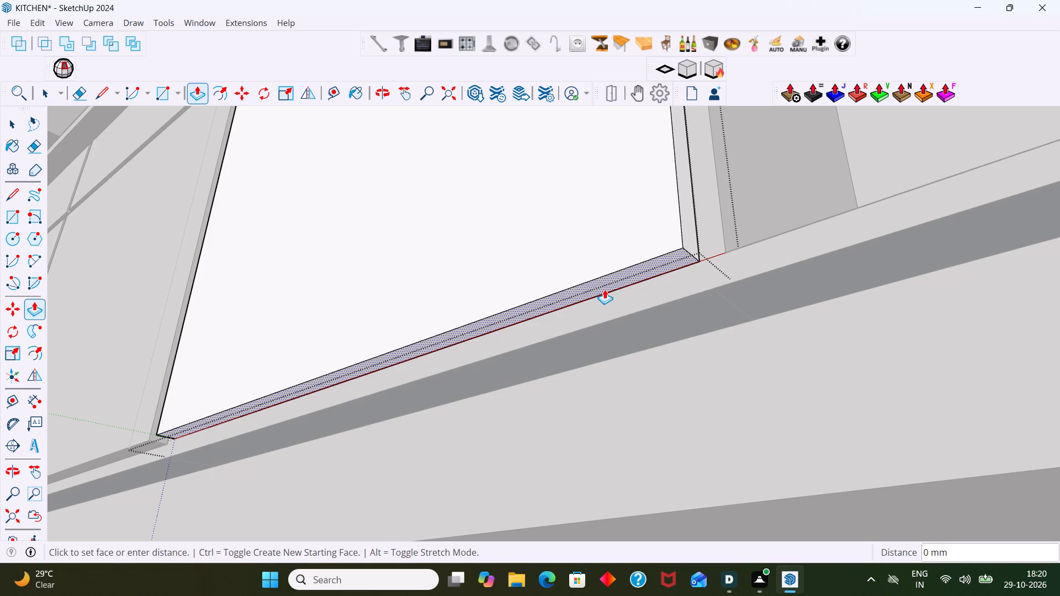
key("3")
key("Return")
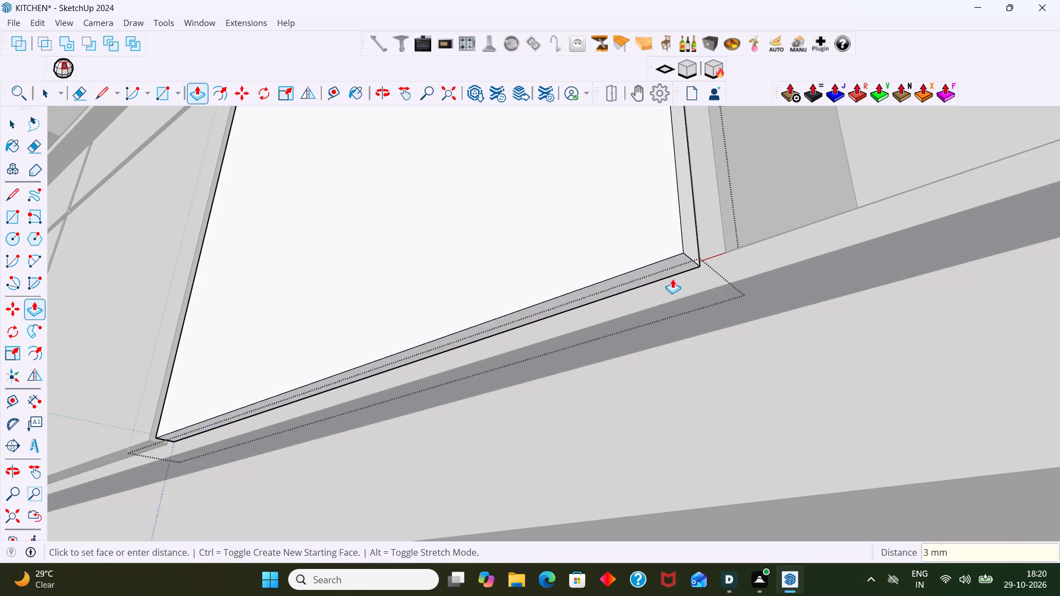
Extend the panel's other side edge, facing the neighbouring fitted fronts, by the same 3 mm.
scroll(649, 283, "down", 7)
middle_click_drag(484, 360, 781, 333)
scroll(618, 295, "up", 9)
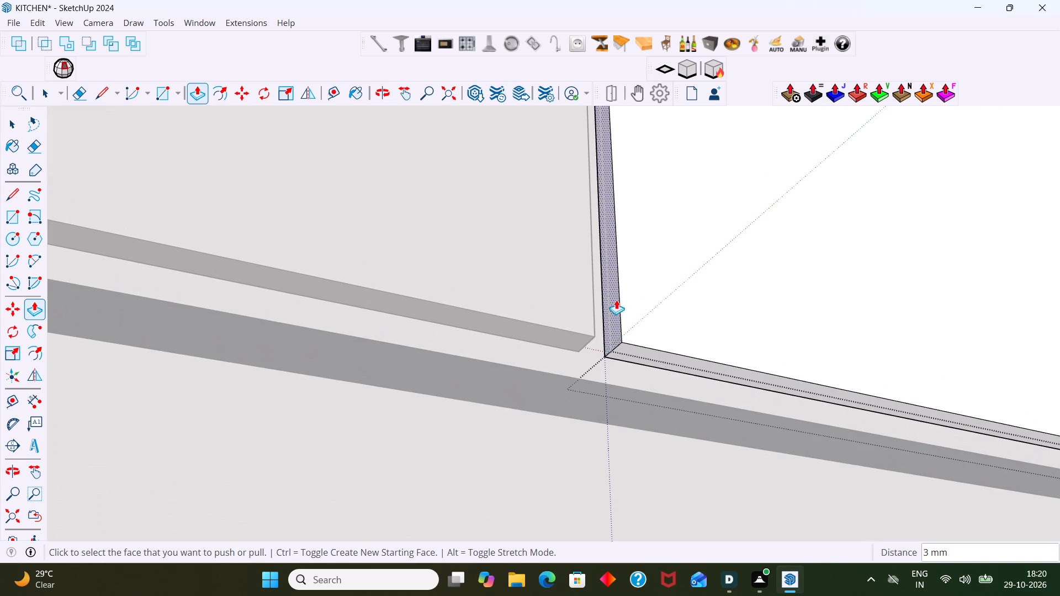
double_click(611, 305)
Extend the panel's top edge upward by the same 3 mm and close the group.
scroll(611, 306, "down", 11)
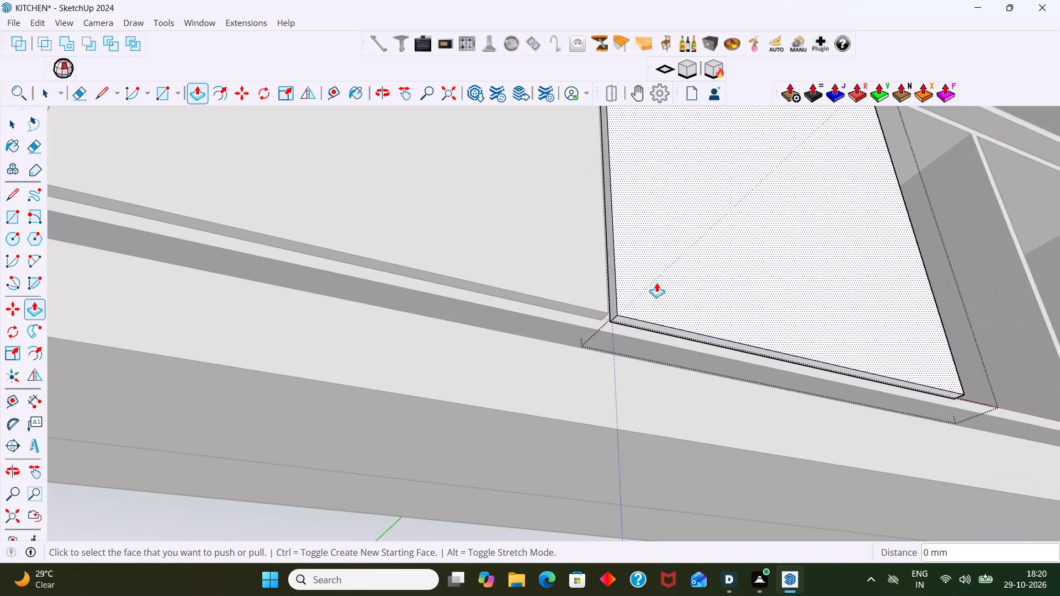
scroll(656, 283, "down", 3)
middle_click_drag(695, 259, 691, 383)
middle_click_drag(711, 285, 693, 398)
scroll(706, 306, "down", 8)
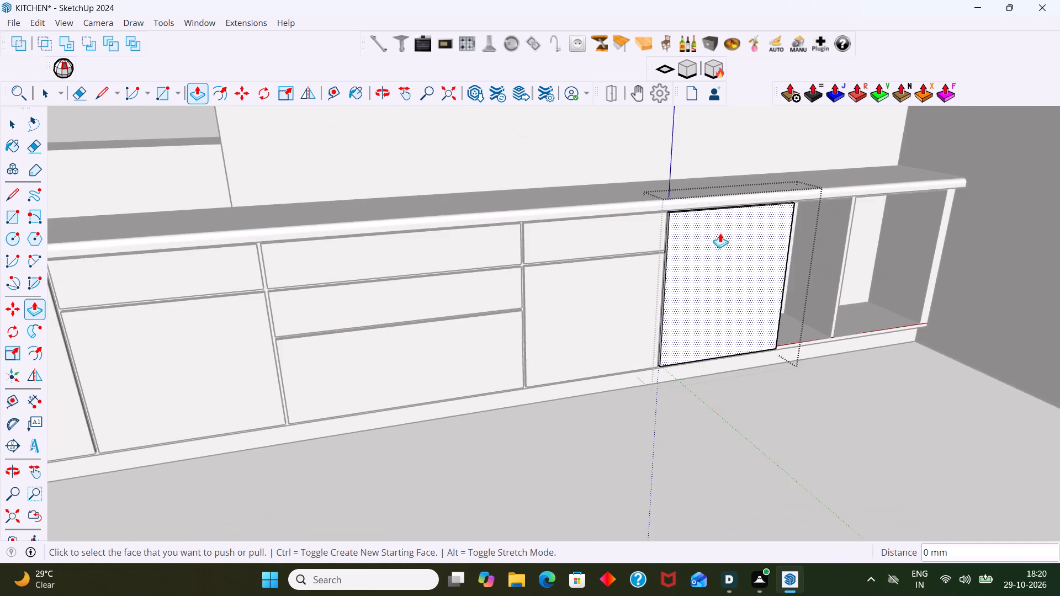
middle_click_drag(715, 240, 692, 283)
scroll(794, 178, "up", 18)
middle_click_drag(619, 231, 561, 158)
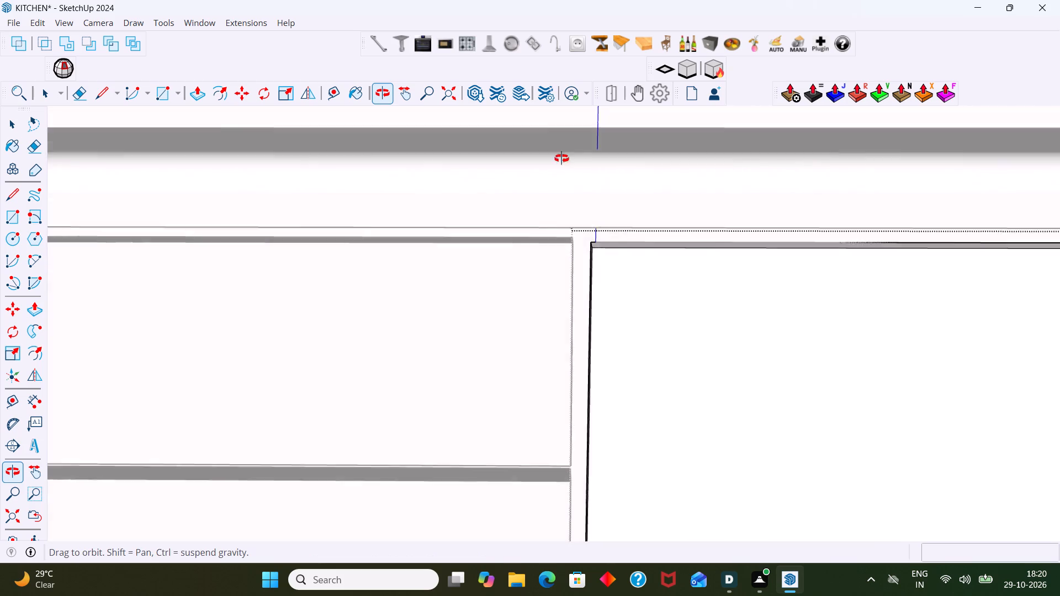
middle_click_drag(561, 158, 555, 145)
scroll(620, 225, "up", 3)
middle_click_drag(618, 254, 597, 308)
scroll(601, 252, "up", 9)
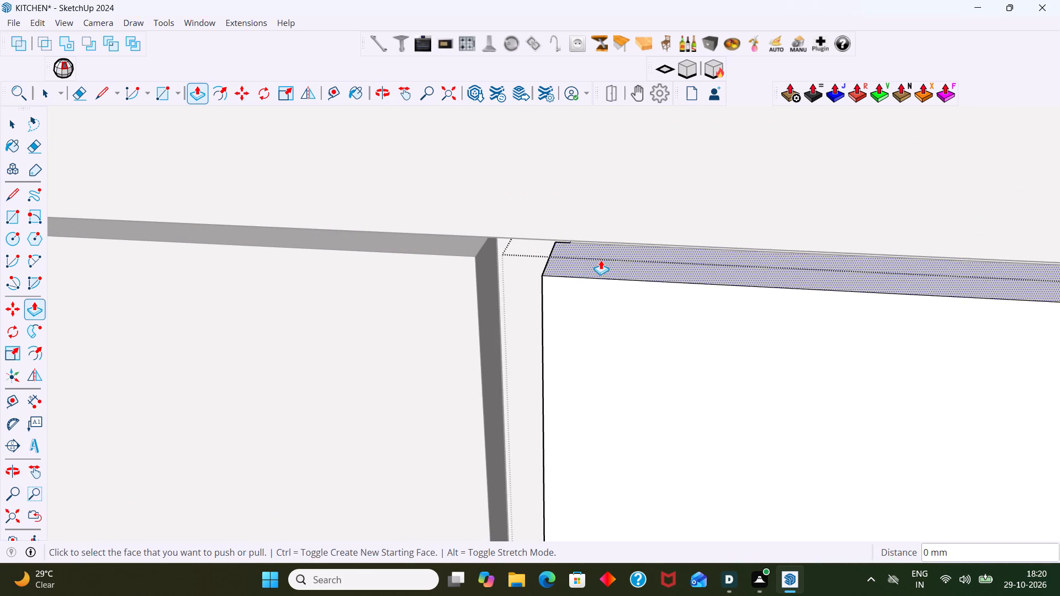
double_click(600, 260)
scroll(600, 260, "down", 18)
middle_click_drag(653, 270, 502, 238)
scroll(580, 259, "down", 20)
scroll(580, 259, "down", 3)
middle_click_drag(699, 314, 609, 269)
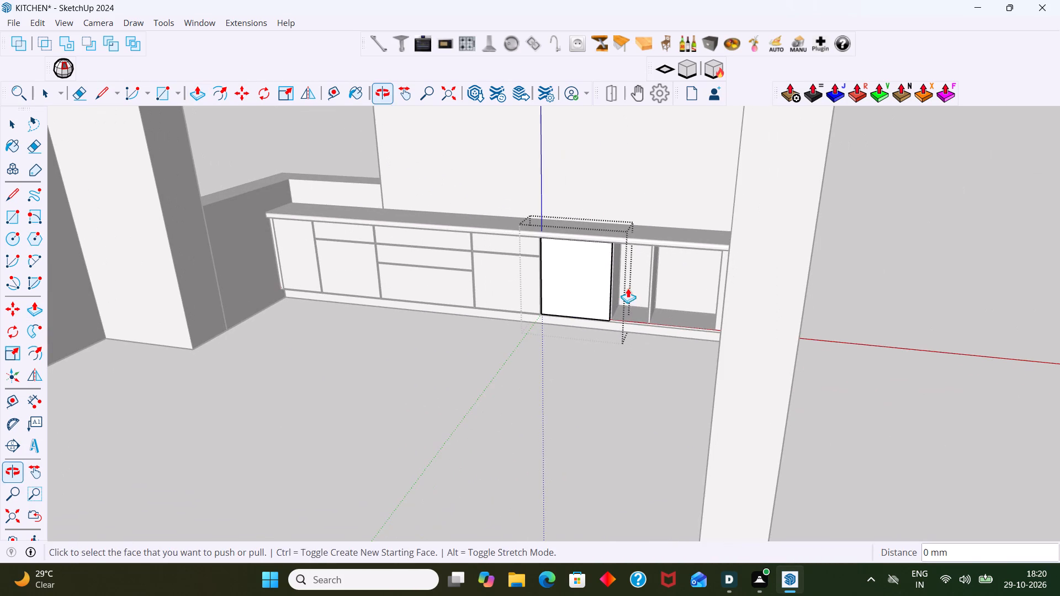
key("space")
left_click(619, 365)
Examine the base cabinet run and the new panel's edge beside the remaining open compartments.
scroll(604, 295, "down", 2)
middle_click_drag(660, 308, 735, 283)
scroll(609, 286, "up", 2)
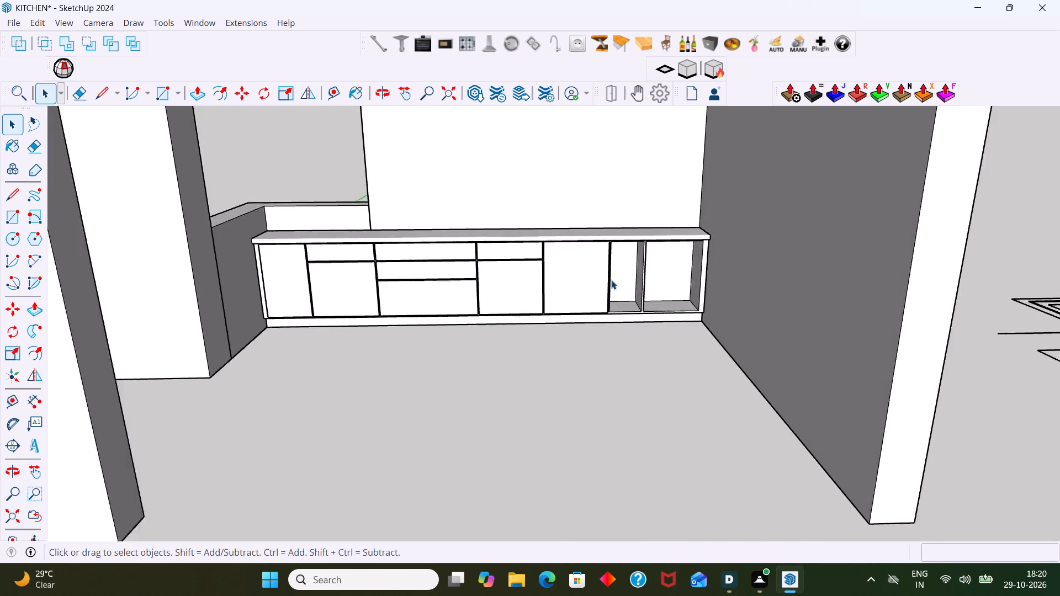
scroll(611, 280, "up", 7)
middle_click_drag(618, 319, 547, 329)
scroll(602, 334, "up", 7)
middle_click_drag(572, 348, 463, 368)
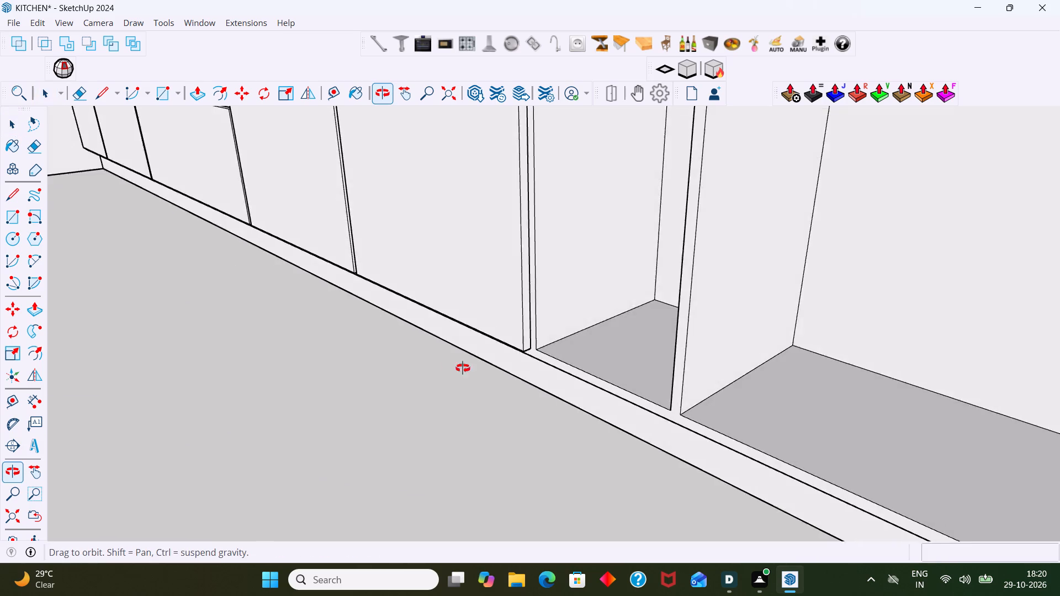
middle_click_drag(463, 368, 516, 365)
scroll(534, 364, "down", 15)
scroll(248, 246, "down", 4)
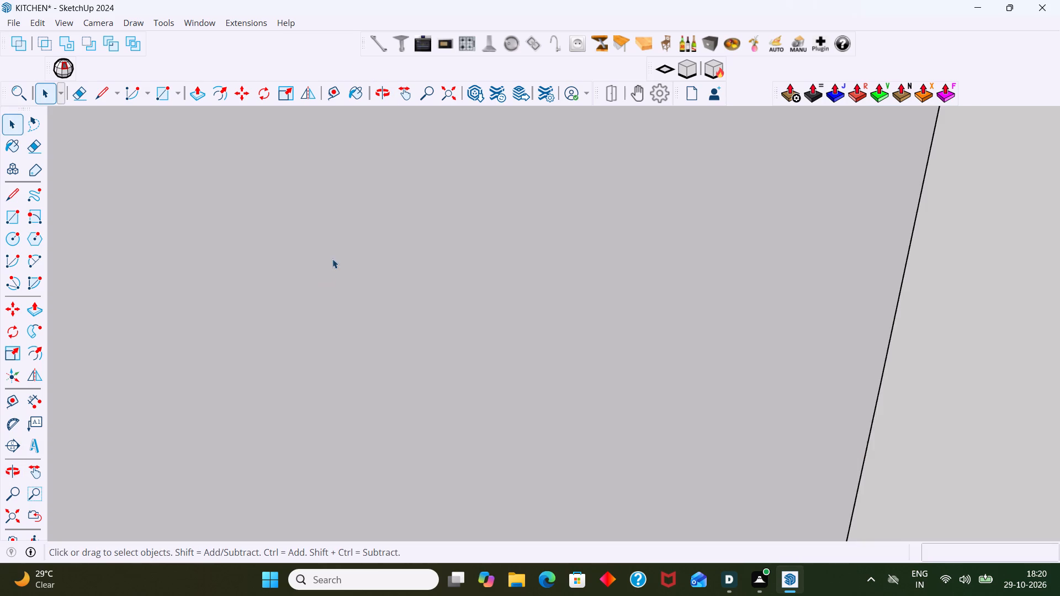
scroll(332, 259, "down", 2)
Draw a 664 mm high rectangle over the narrow open compartment beside the new front panel.
left_click(13, 520)
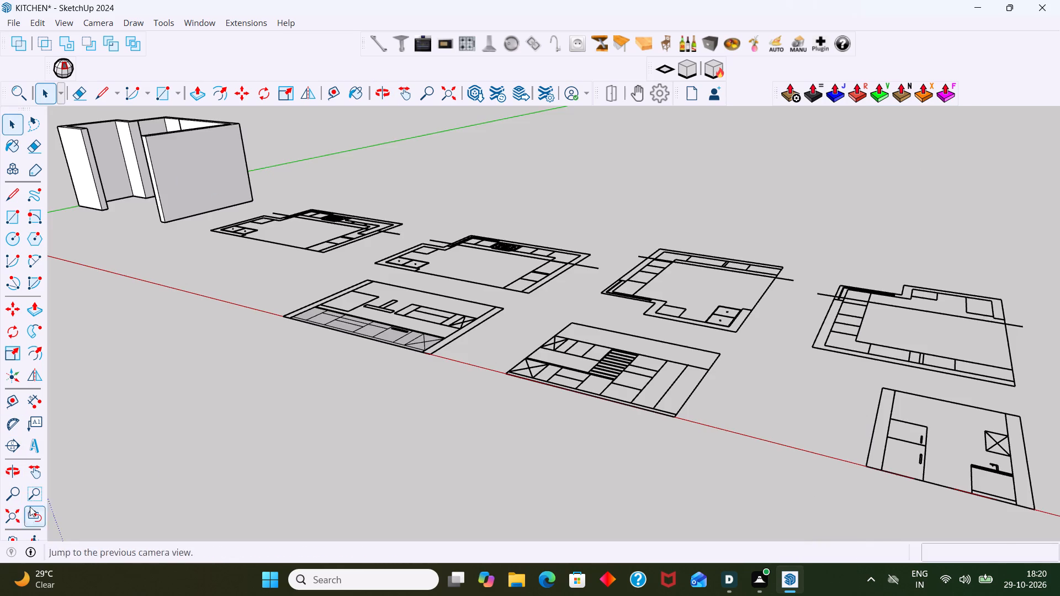
middle_click_drag(252, 276, 492, 287)
middle_click_drag(405, 279, 883, 269, "shift")
scroll(634, 276, "up", 2)
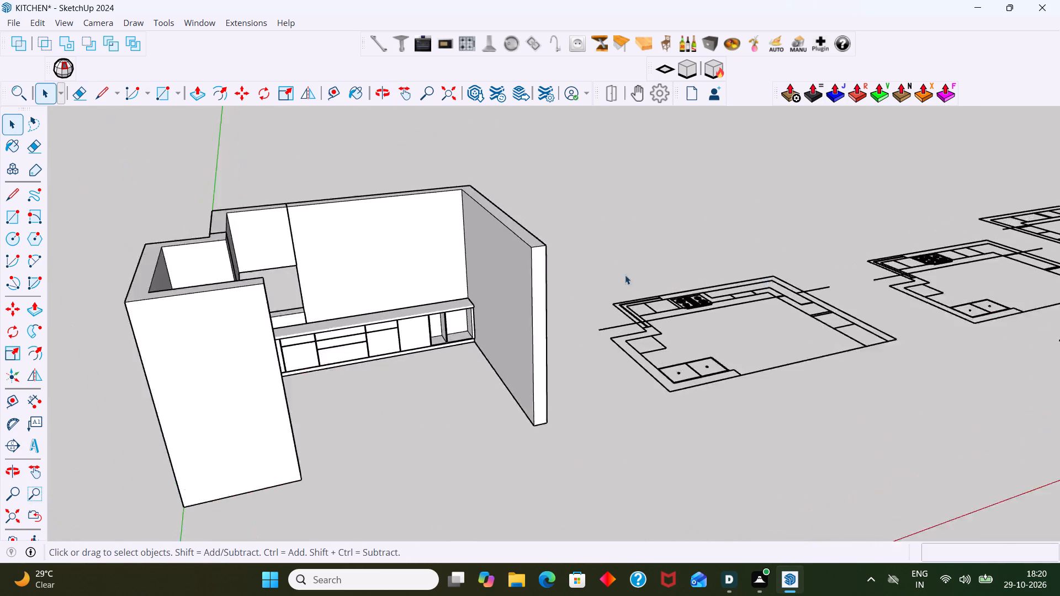
scroll(625, 275, "up", 6)
middle_click_drag(404, 343, 749, 274)
scroll(691, 268, "up", 7)
middle_click_drag(675, 294, 585, 291)
scroll(673, 268, "up", 2)
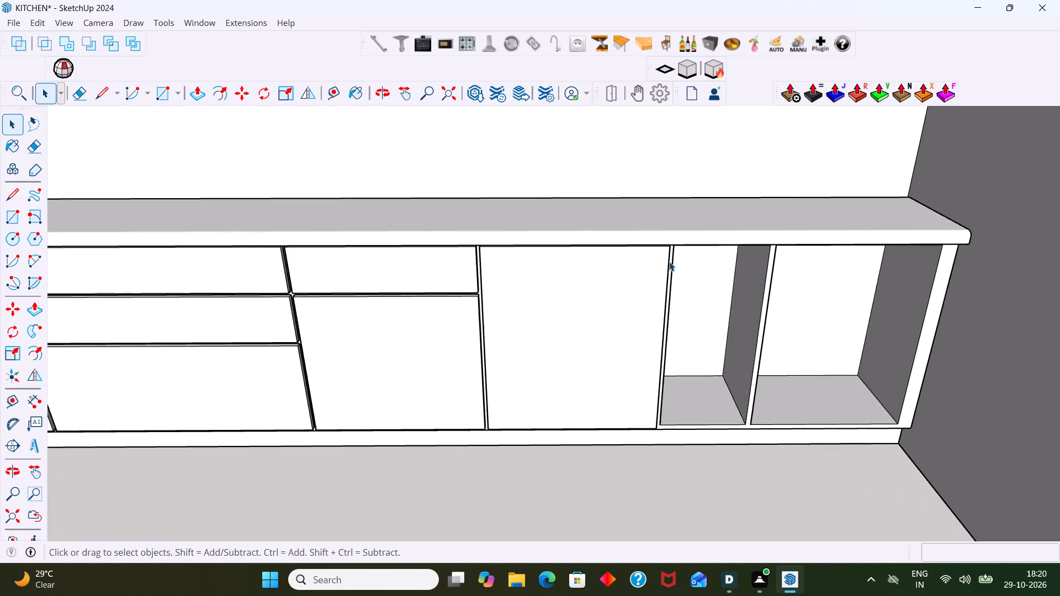
middle_click_drag(661, 269, 581, 221, "shift")
scroll(607, 250, "up", 2)
middle_click_drag(611, 240, 593, 181)
key("r")
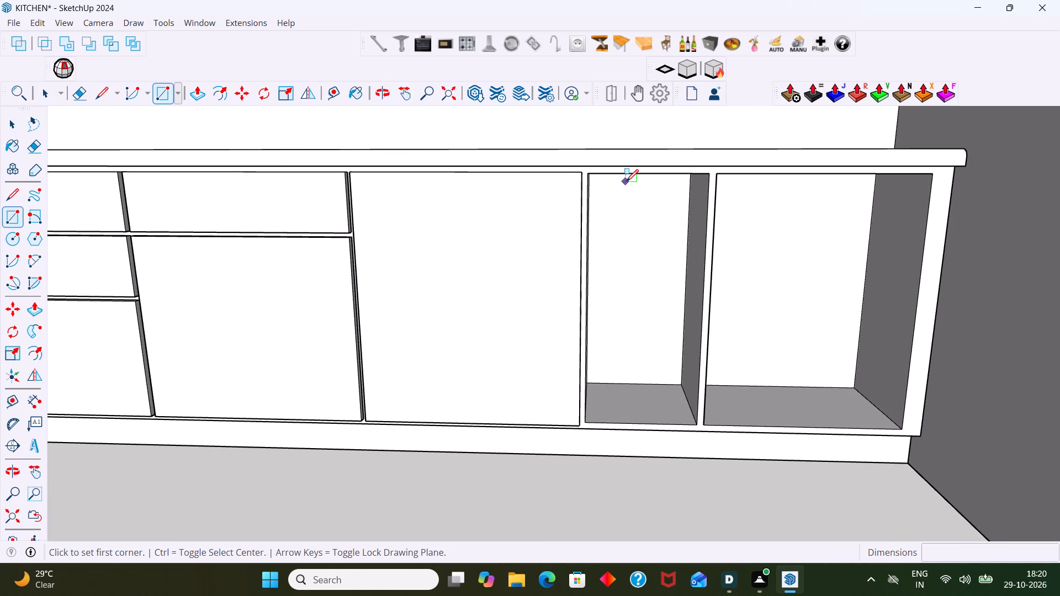
left_click(587, 170)
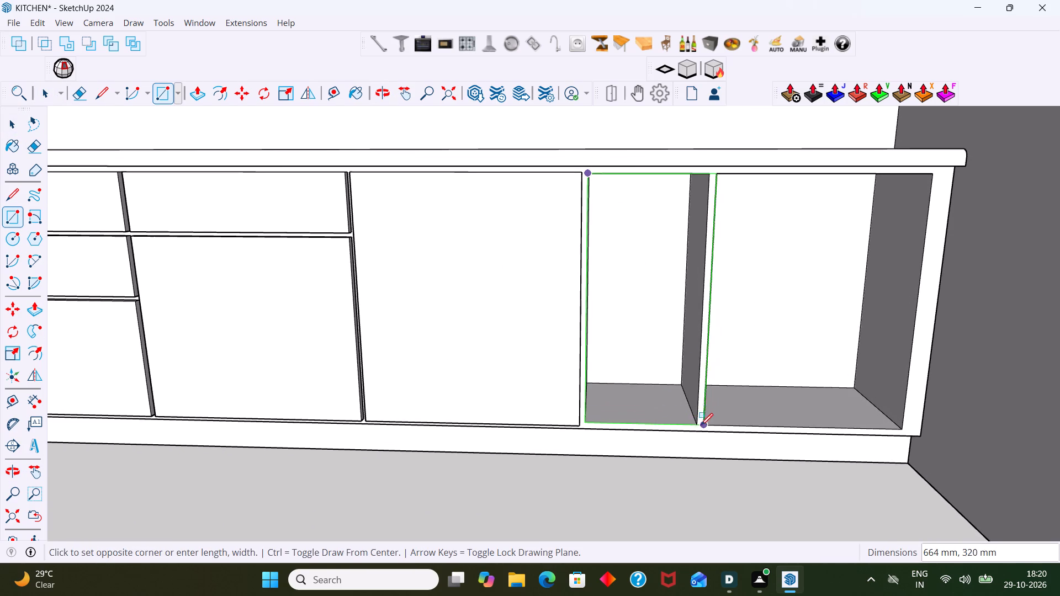
left_click(697, 426)
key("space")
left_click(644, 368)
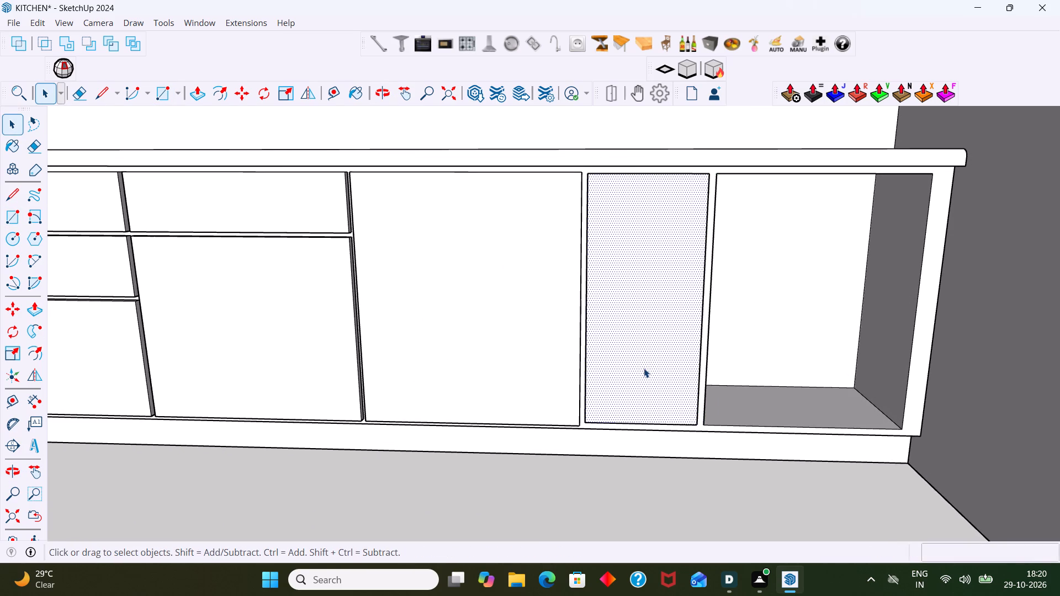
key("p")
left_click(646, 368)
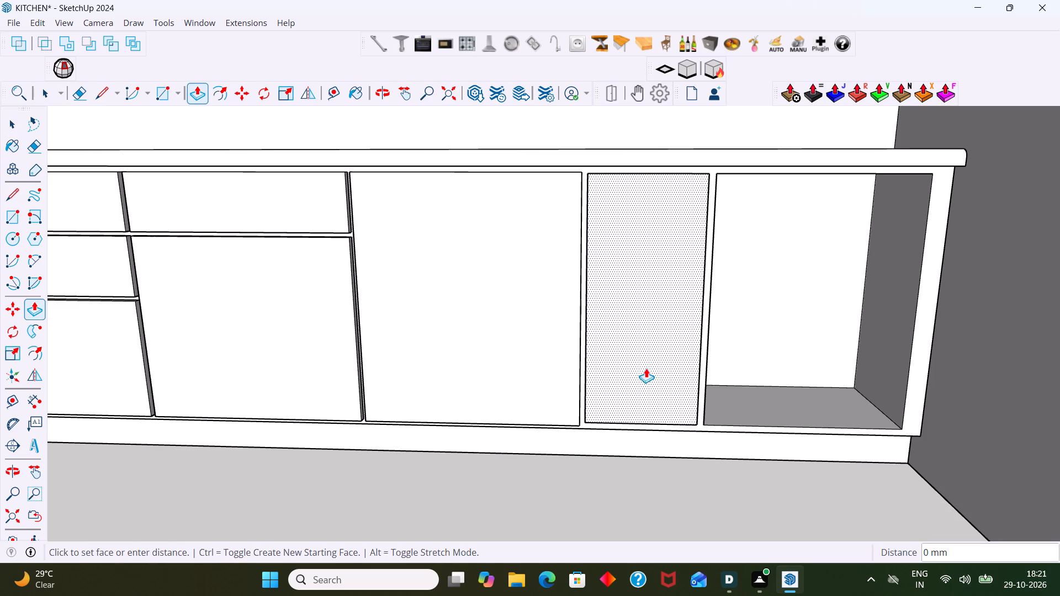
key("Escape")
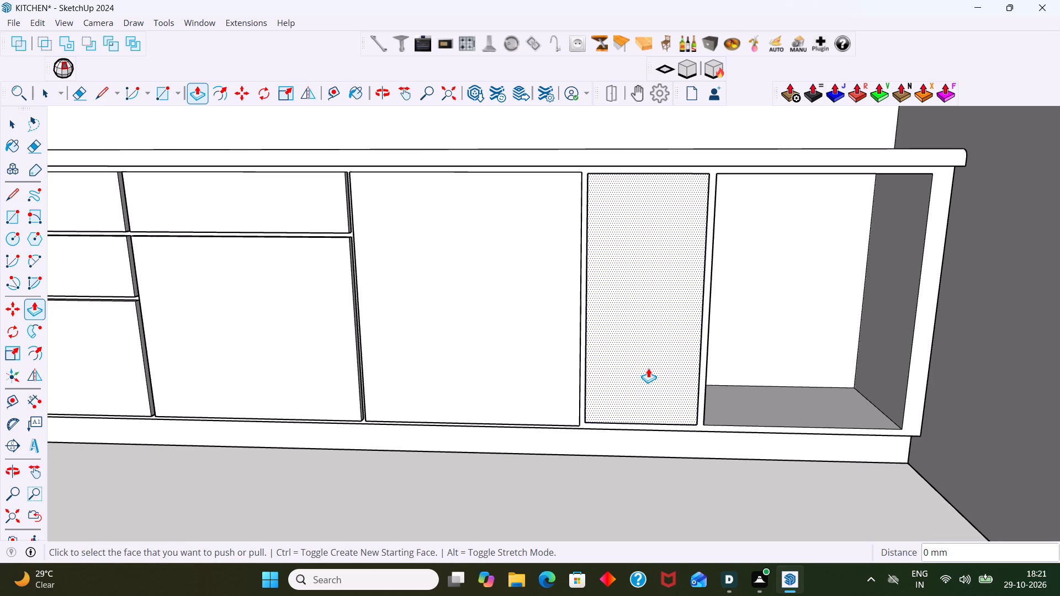
Group the face and edges of the new rectangle covering the narrow compartment.
key("space")
double_click(648, 372)
right_click(647, 370)
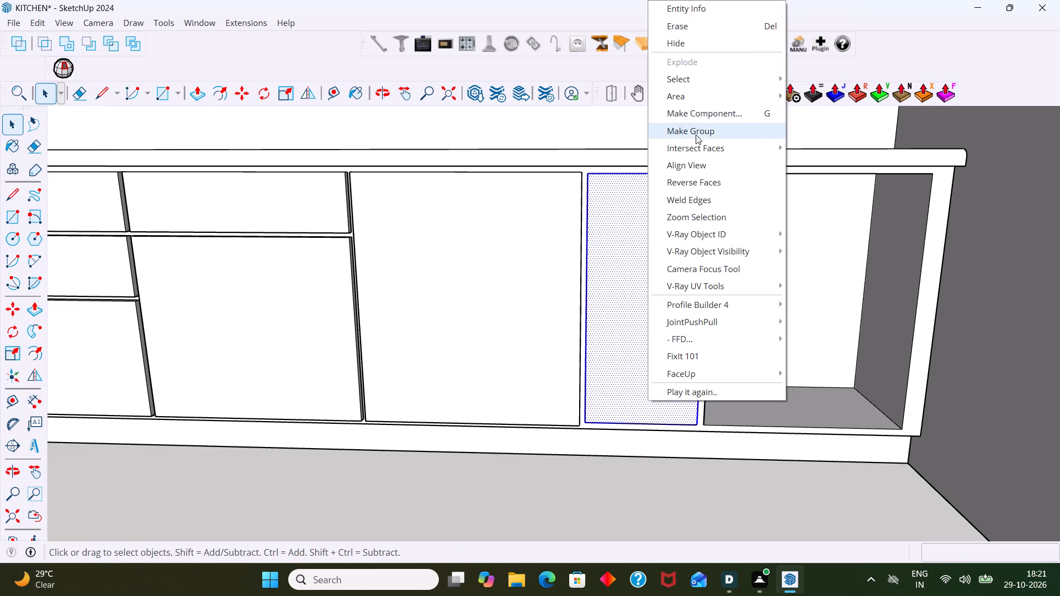
left_click(696, 134)
Open the narrow front's group and extrude its face outward 18 mm.
triple_click(642, 236)
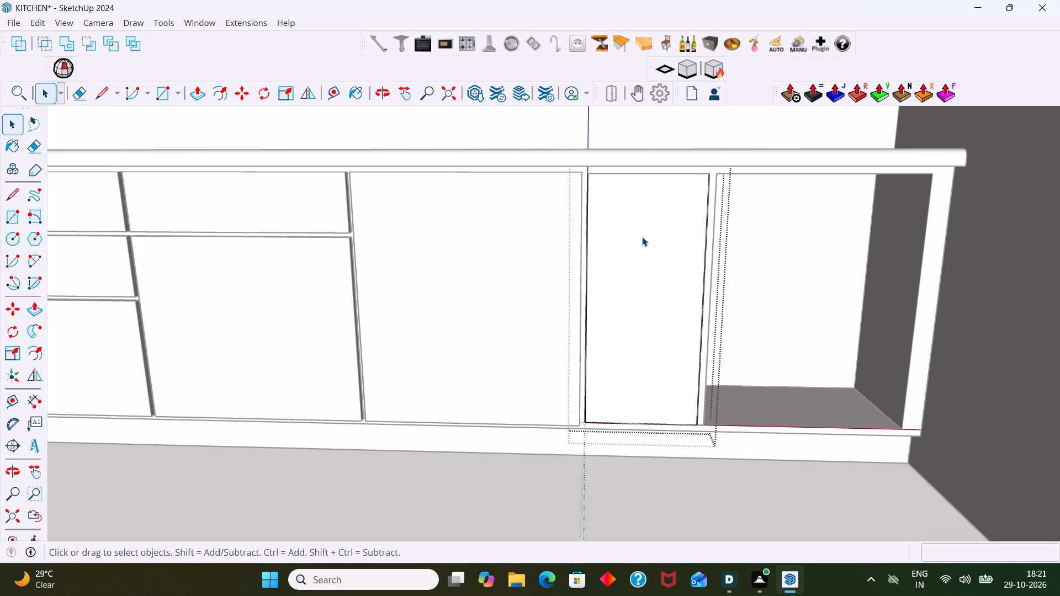
key("p")
left_click(644, 236)
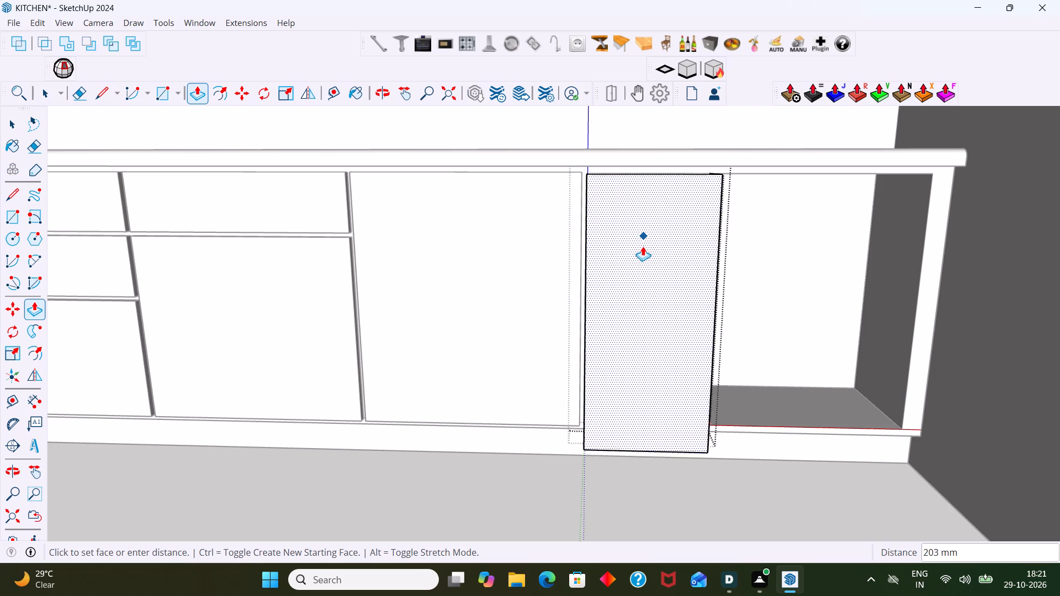
type("18")
key("Return")
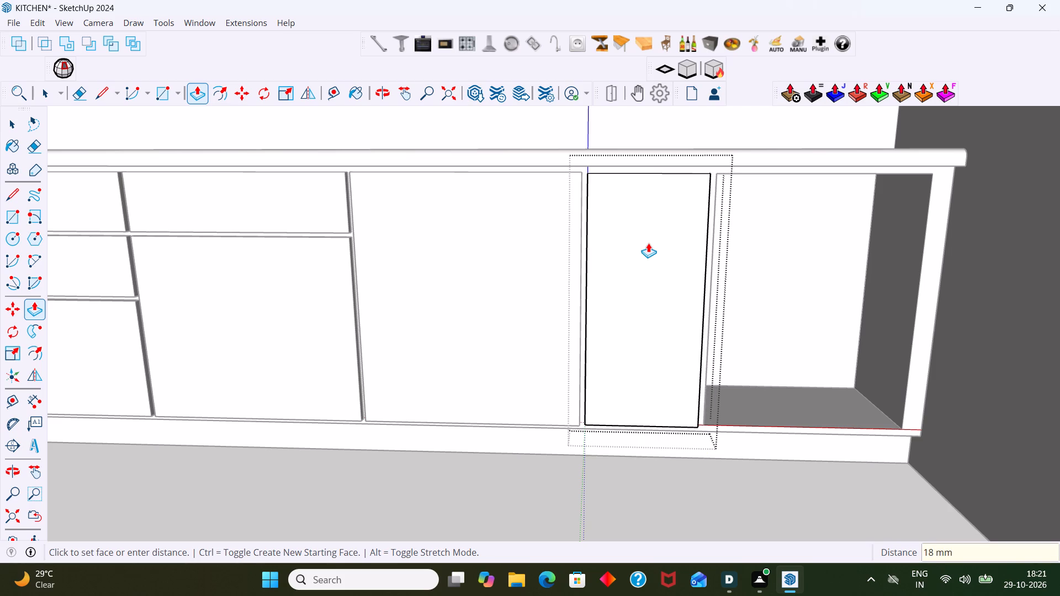
Extend the narrow panel's side edge, facing the open end compartment, by 3 mm.
middle_click_drag(733, 288, 525, 326)
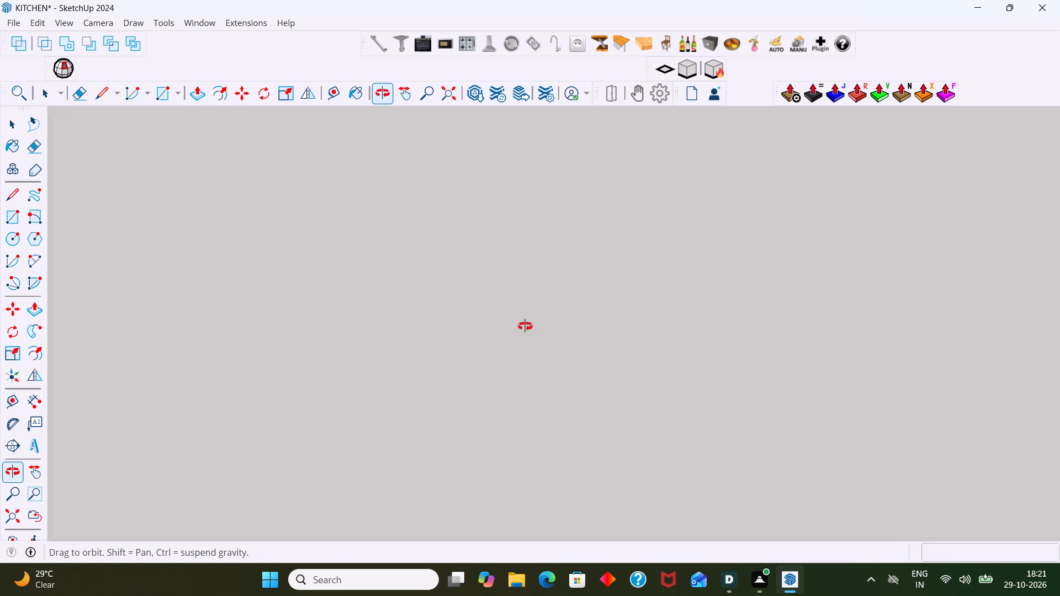
middle_click_drag(525, 326, 626, 329)
scroll(712, 294, "up", 10)
middle_click_drag(669, 312, 603, 305)
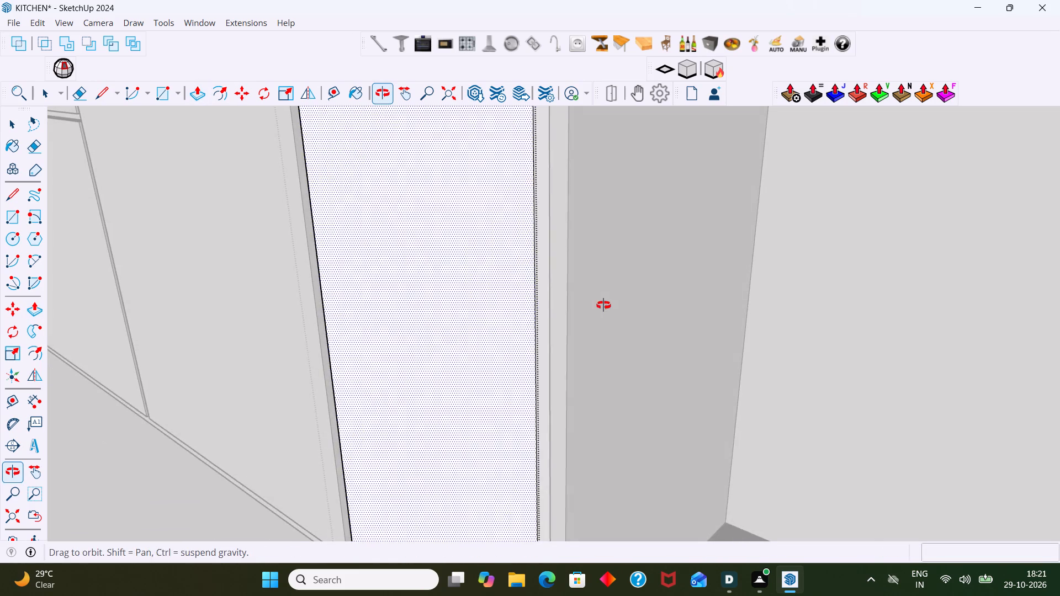
middle_click_drag(603, 305, 605, 305)
scroll(570, 317, "up", 4)
left_click(539, 325)
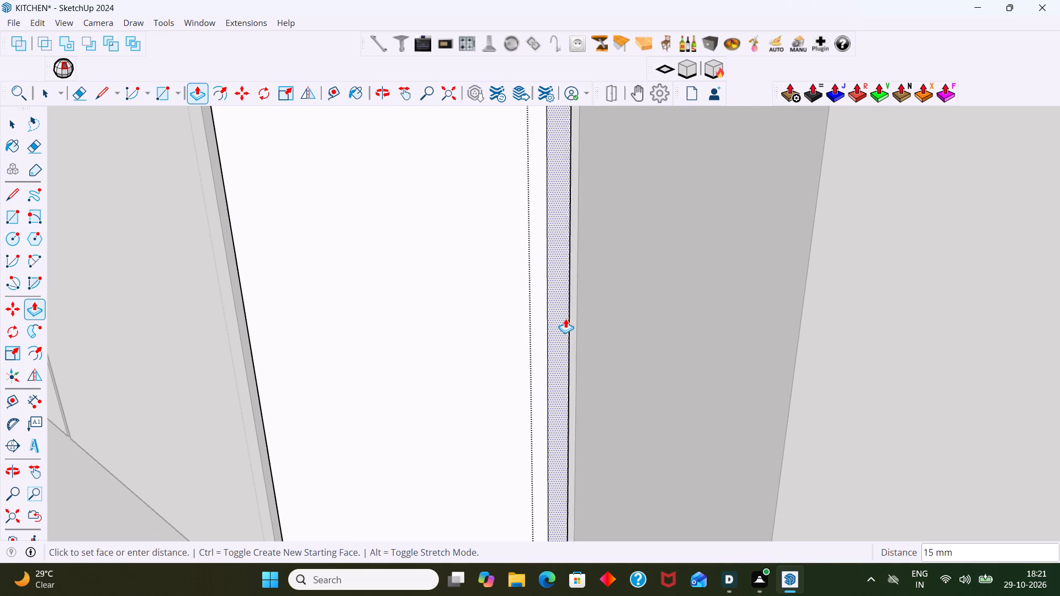
key("3")
key("Return")
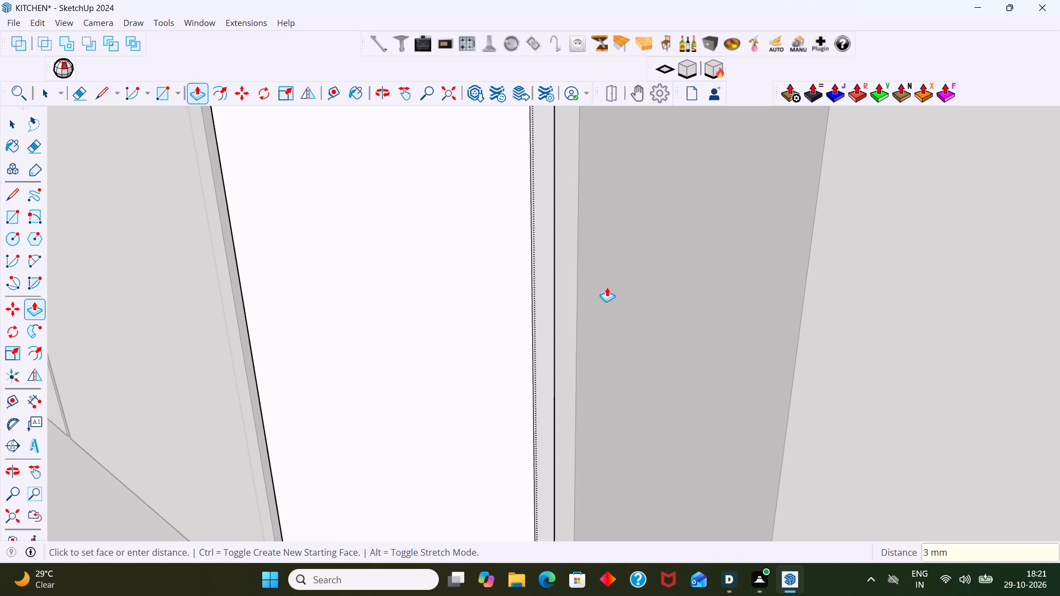
Extend the narrow panel's top edge upward by the same 3 mm.
scroll(602, 288, "down", 13)
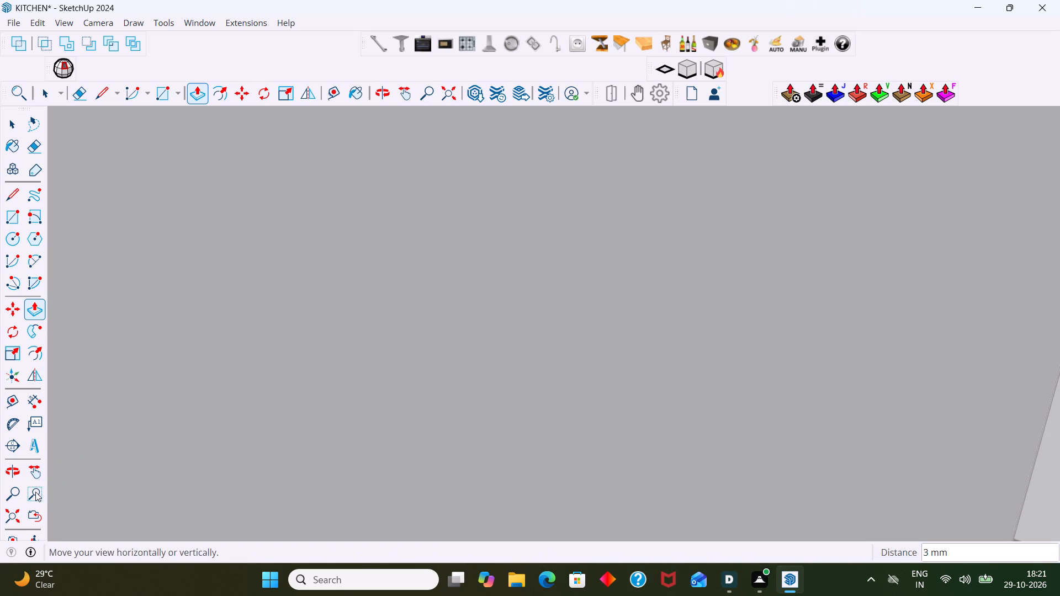
left_click(14, 514)
scroll(278, 293, "up", 3)
middle_click_drag(216, 288, 395, 283)
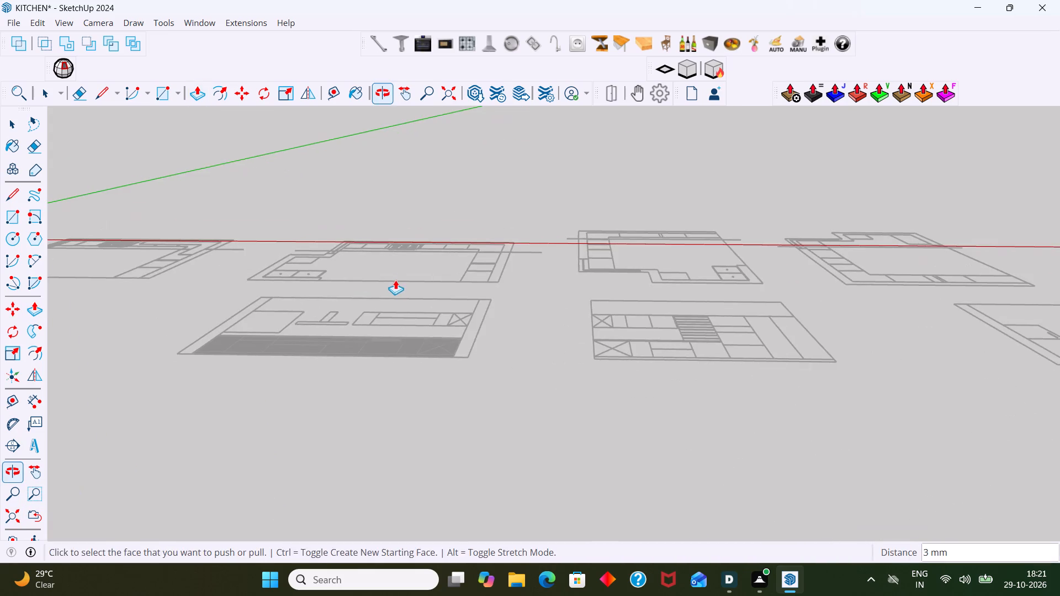
middle_click_drag(387, 276, 926, 268, "shift")
scroll(465, 169, "up", 7)
middle_click_drag(215, 227, 483, 229, "shift")
scroll(653, 204, "up", 2)
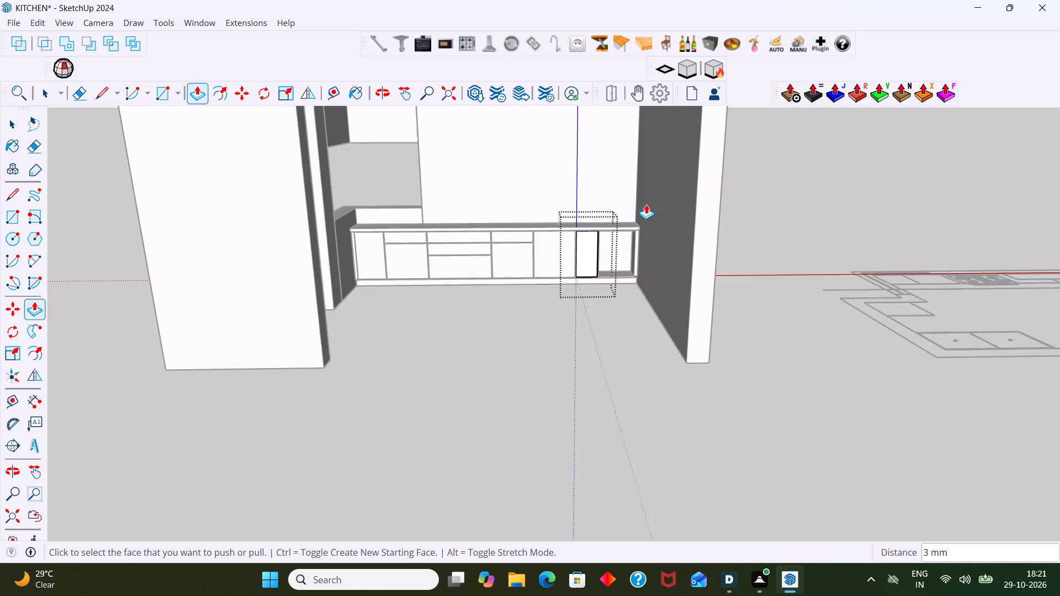
scroll(646, 204, "up", 17)
middle_click_drag(532, 272, 515, 320)
scroll(518, 290, "up", 14)
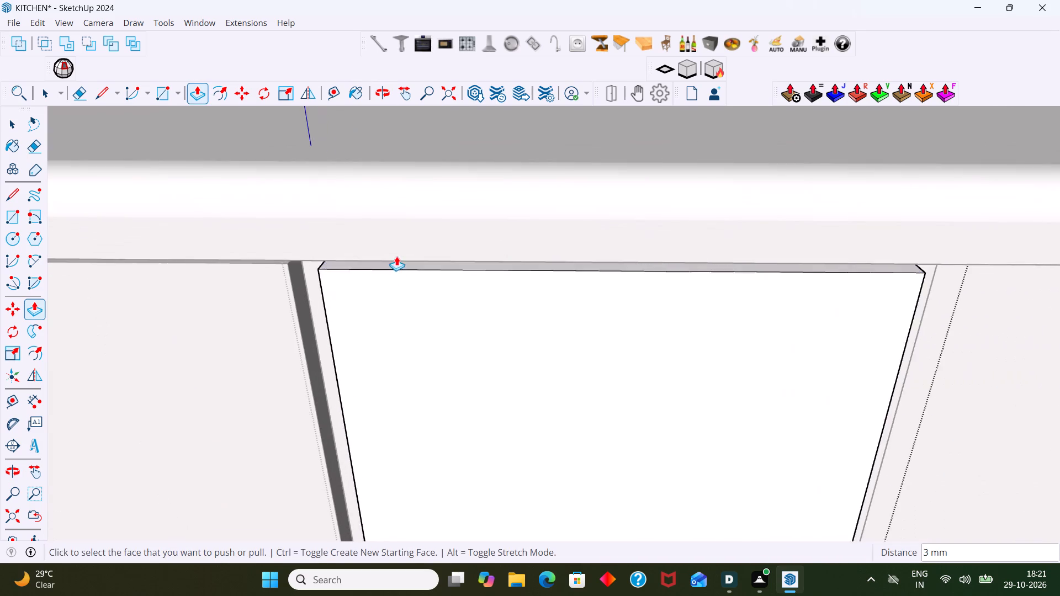
middle_click_drag(388, 266, 397, 236)
scroll(380, 268, "up", 13)
middle_click_drag(372, 272, 372, 285)
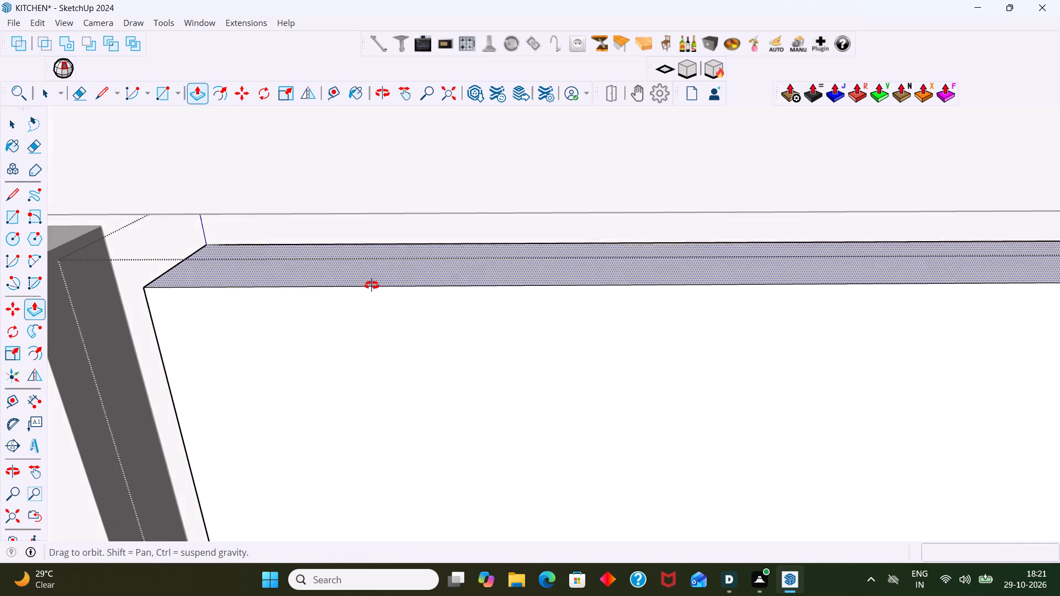
middle_click_drag(372, 285, 372, 281)
double_click(373, 273)
Extend the narrow panel's other side edge, facing the neighbouring fitted front, by the same 3 mm.
scroll(373, 271, "down", 9)
middle_click_drag(266, 338, 287, 334)
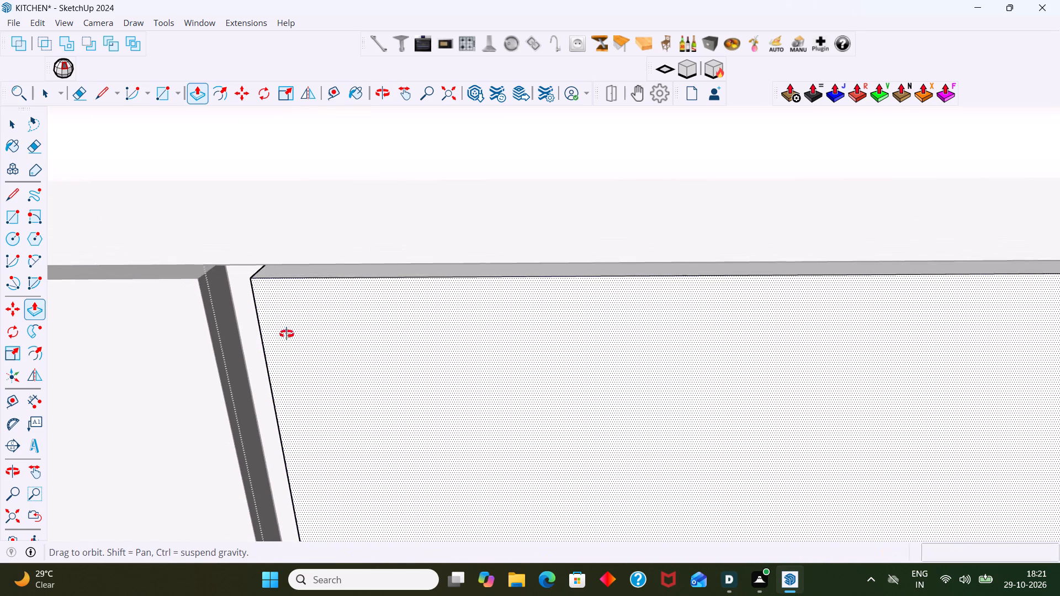
middle_click_drag(287, 334, 432, 284)
scroll(248, 360, "up", 3)
double_click(227, 364)
Extend the narrow panel's bottom edge downward by the same 3 mm and close the group.
scroll(234, 359, "down", 2)
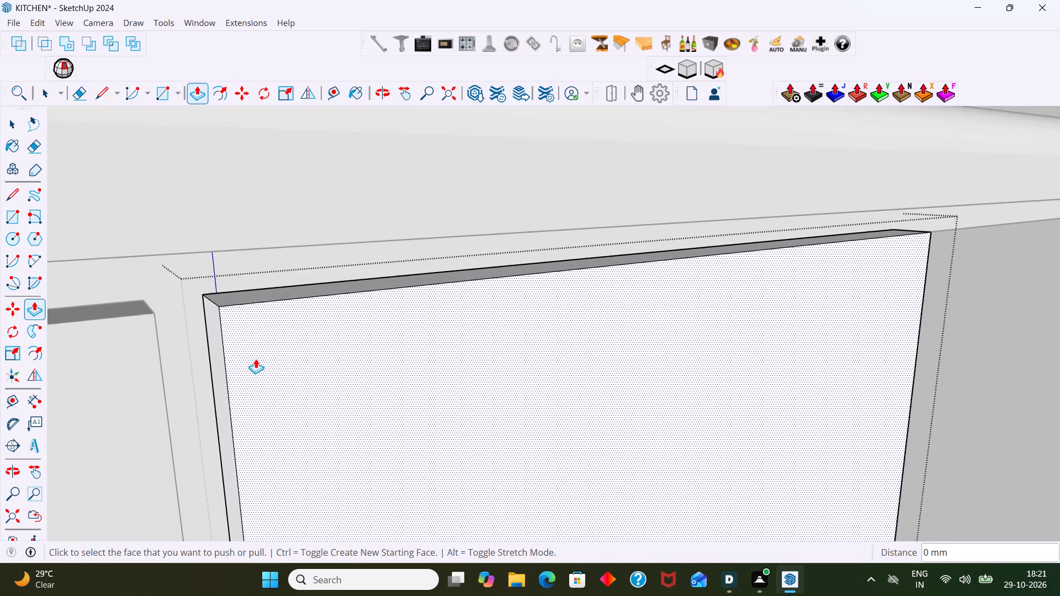
scroll(256, 359, "down", 8)
scroll(316, 360, "down", 1)
middle_click_drag(316, 360, 373, 219)
scroll(387, 265, "down", 16)
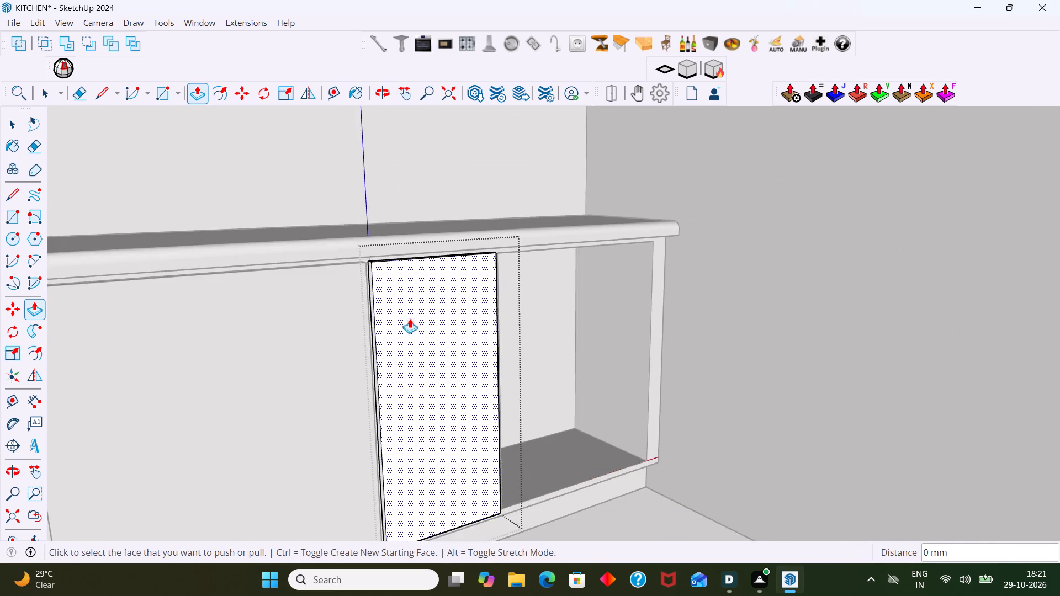
middle_click_drag(412, 306, 414, 163)
middle_click_drag(423, 322, 419, 171)
scroll(384, 284, "up", 14)
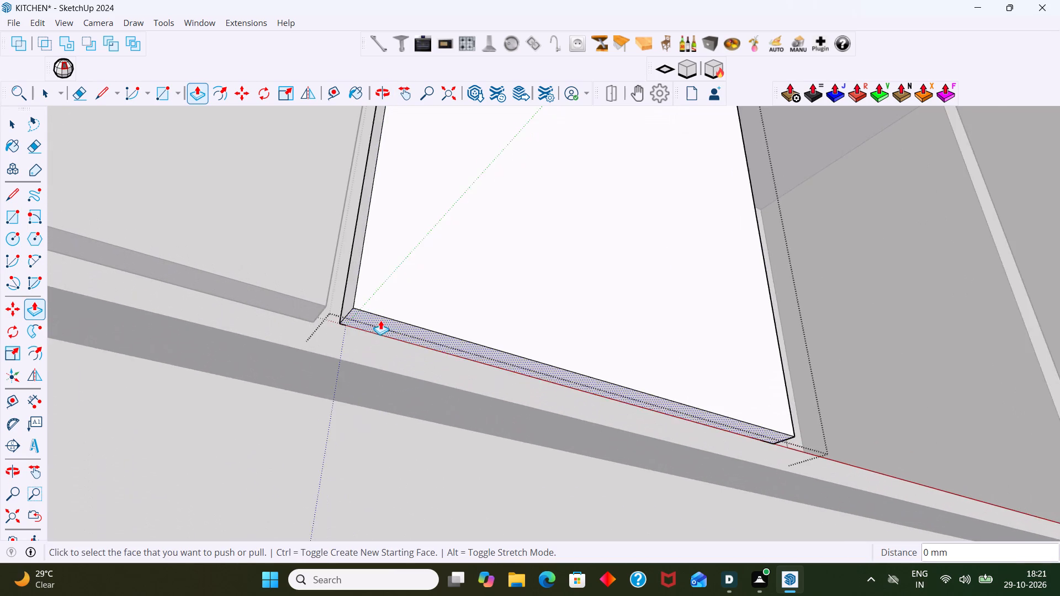
scroll(380, 320, "up", 4)
double_click(383, 320)
scroll(383, 322, "down", 20)
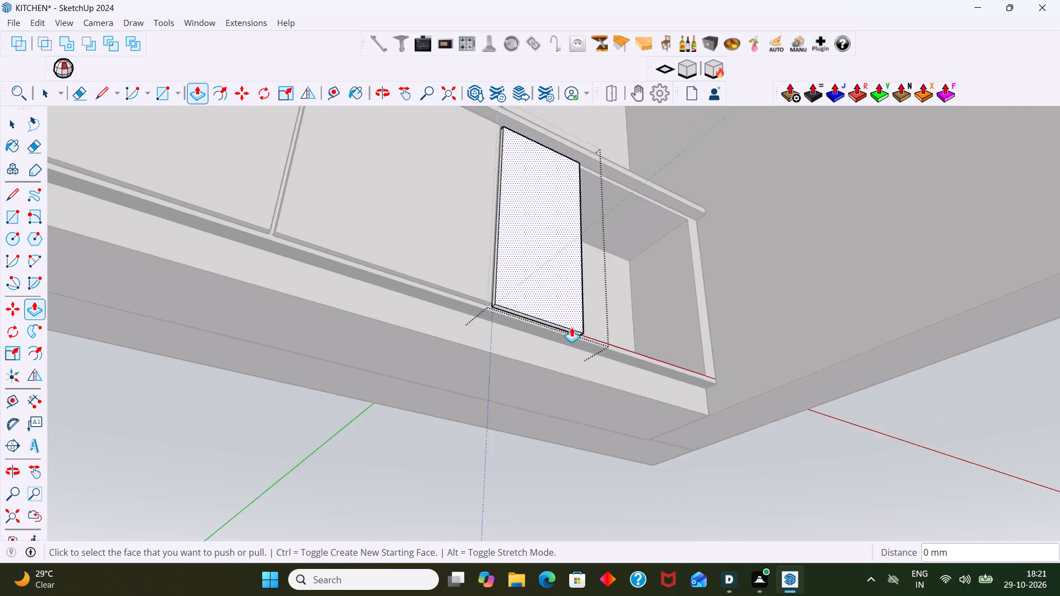
scroll(571, 327, "down", 18)
middle_click_drag(603, 350, 573, 449)
key("space")
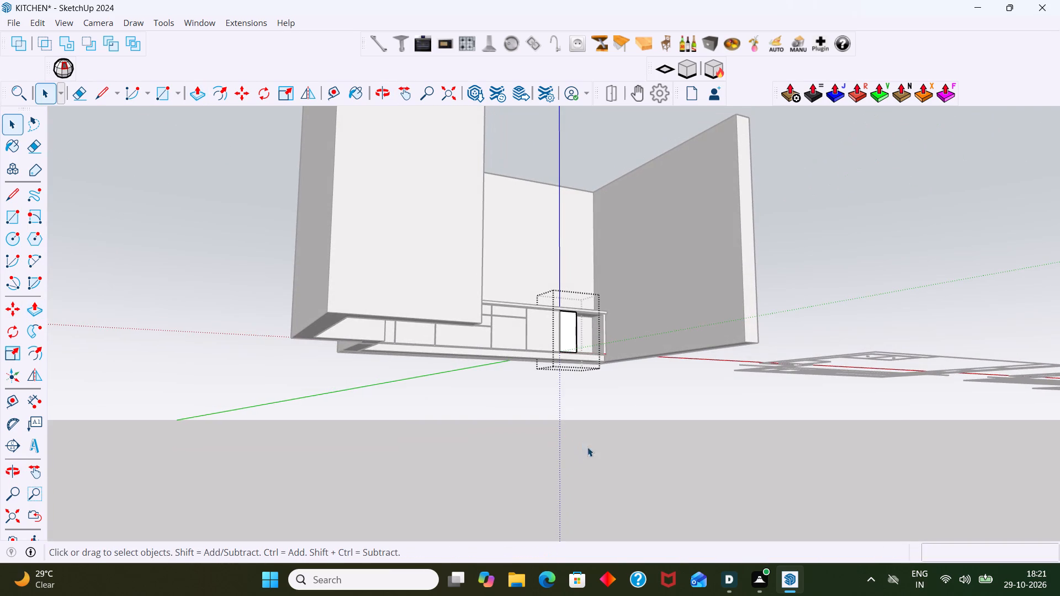
left_click_drag(587, 447, 593, 446)
left_click(613, 423)
Draw a 521 by 664 mm rectangle over the last open compartment beside the end wall.
middle_click_drag(541, 352, 481, 366)
scroll(606, 332, "up", 2)
middle_click_drag(608, 336, 476, 416)
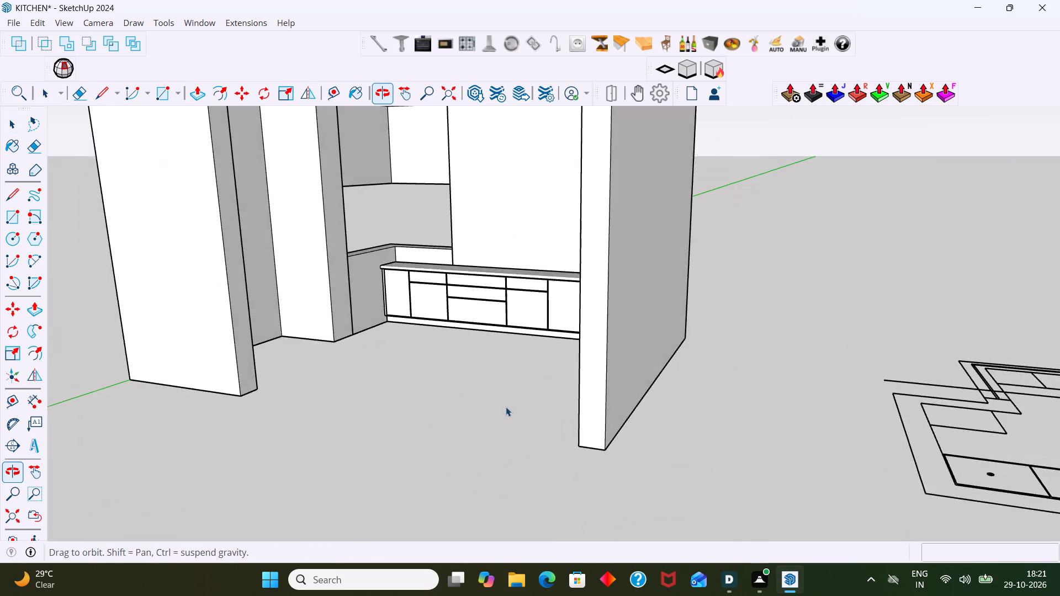
scroll(588, 333, "up", 14)
scroll(456, 360, "down", 4)
scroll(562, 328, "down", 5)
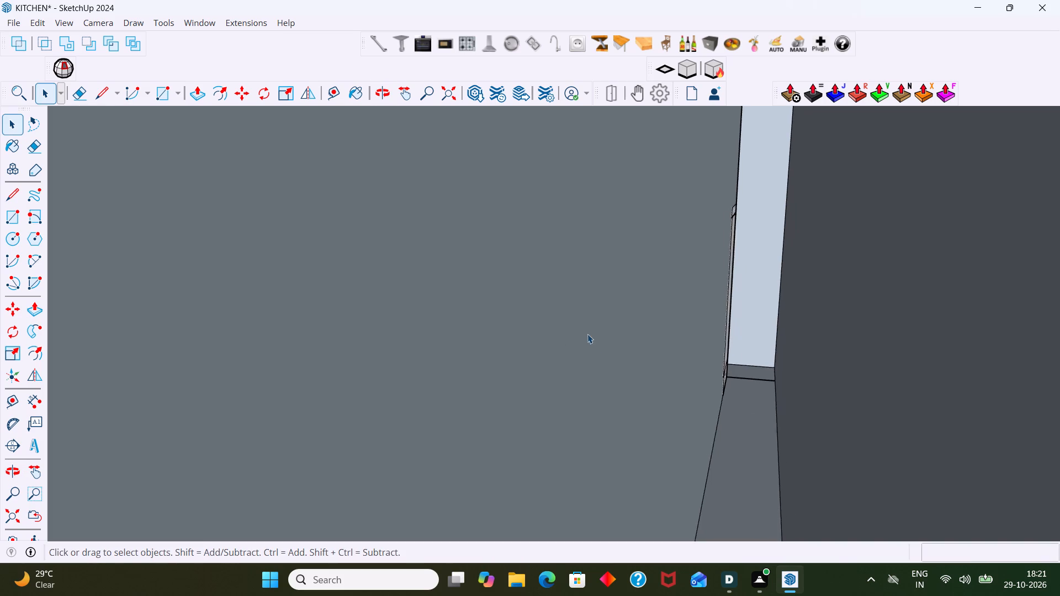
scroll(587, 334, "down", 2)
left_click(17, 518)
scroll(288, 398, "down", 2)
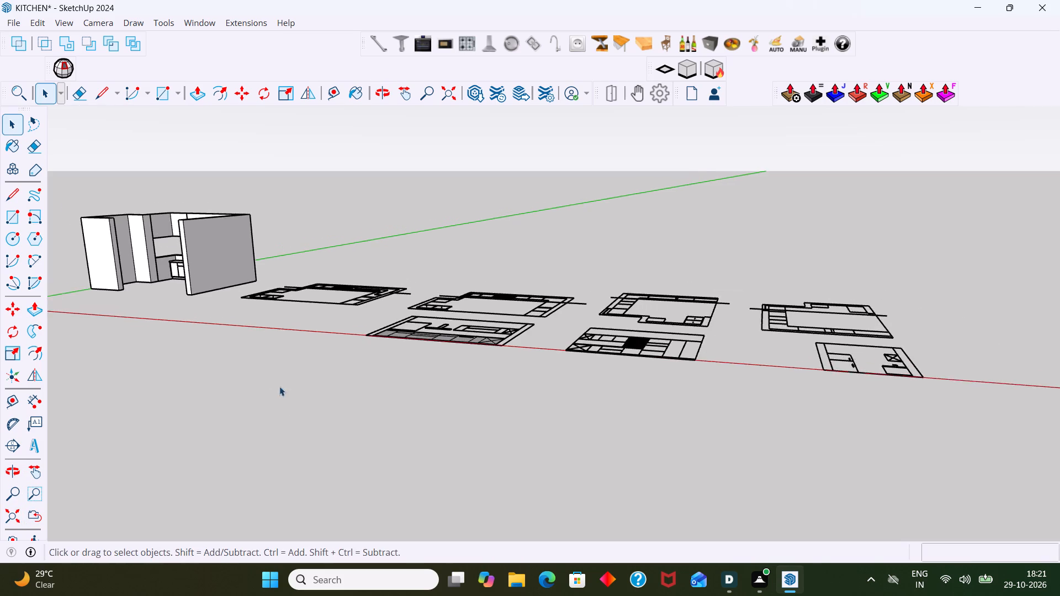
middle_click_drag(240, 352, 420, 354)
middle_click_drag(370, 320, 819, 393, "shift")
scroll(576, 403, "up", 10)
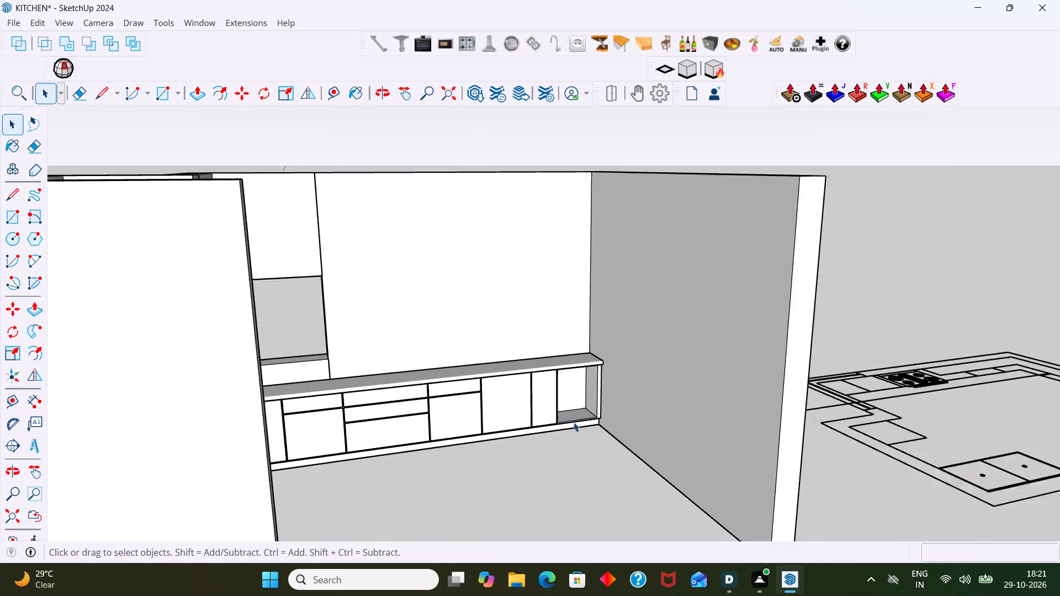
scroll(574, 422, "up", 3)
middle_click_drag(547, 403, 437, 425)
scroll(490, 393, "up", 8)
middle_click_drag(577, 388, 575, 306)
key("r")
scroll(511, 274, "up", 4)
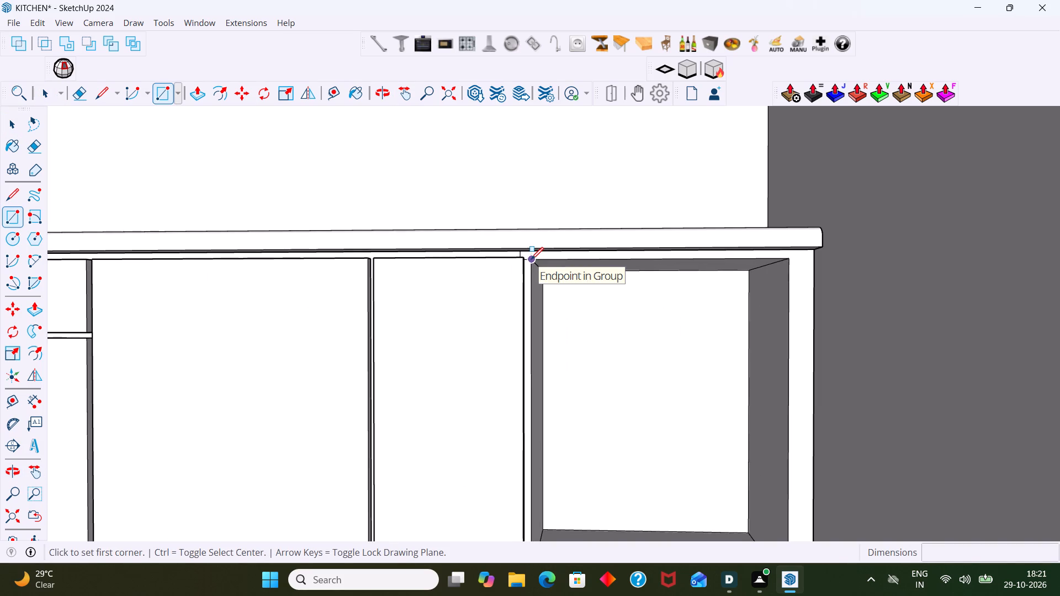
left_click(531, 259)
scroll(659, 434, "down", 3)
middle_click_drag(676, 425, 644, 290)
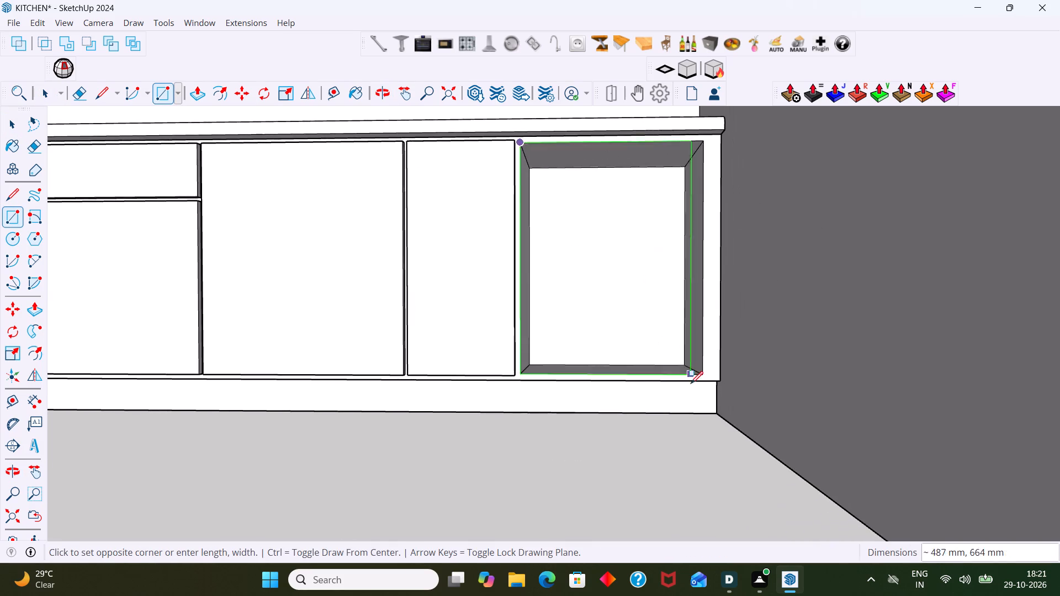
scroll(692, 392, "up", 4)
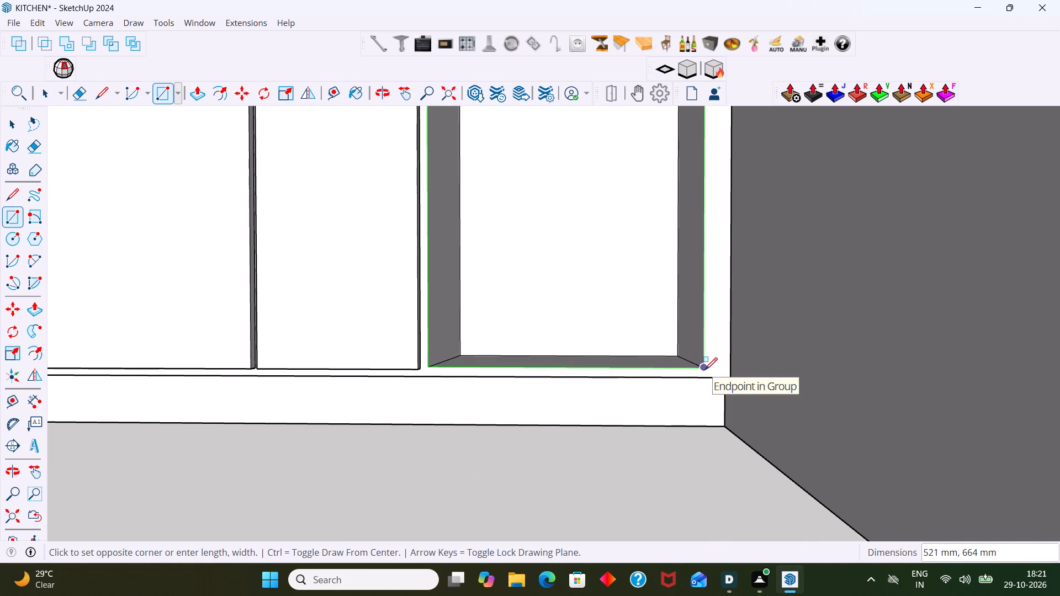
left_click(705, 370)
Group the face and edges of the rectangle covering the end compartment and deselect it.
key("space")
double_click(617, 318)
right_click(617, 317)
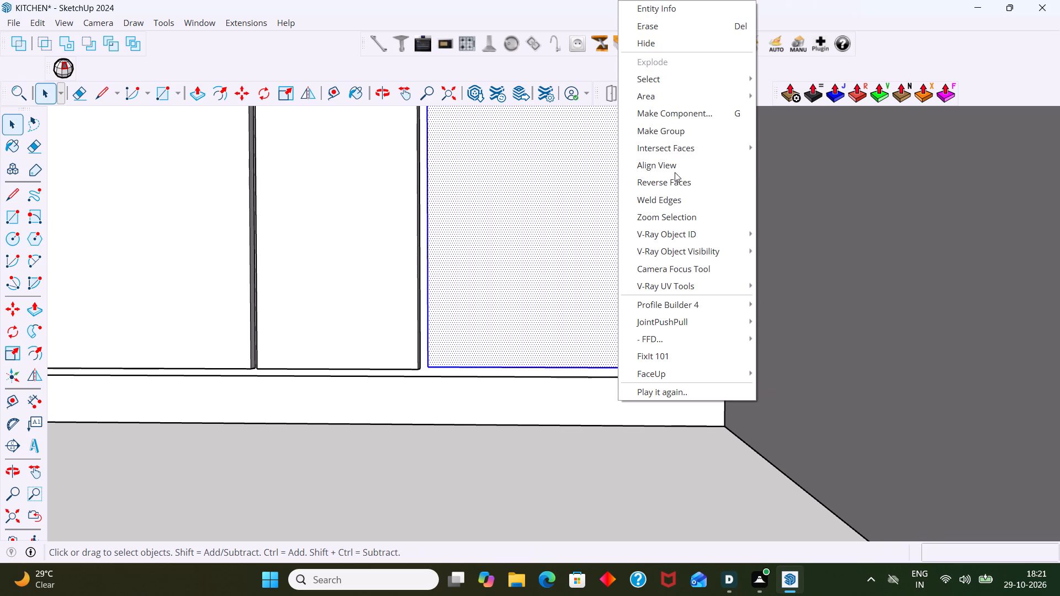
left_click(671, 131)
scroll(682, 375, "down", 16)
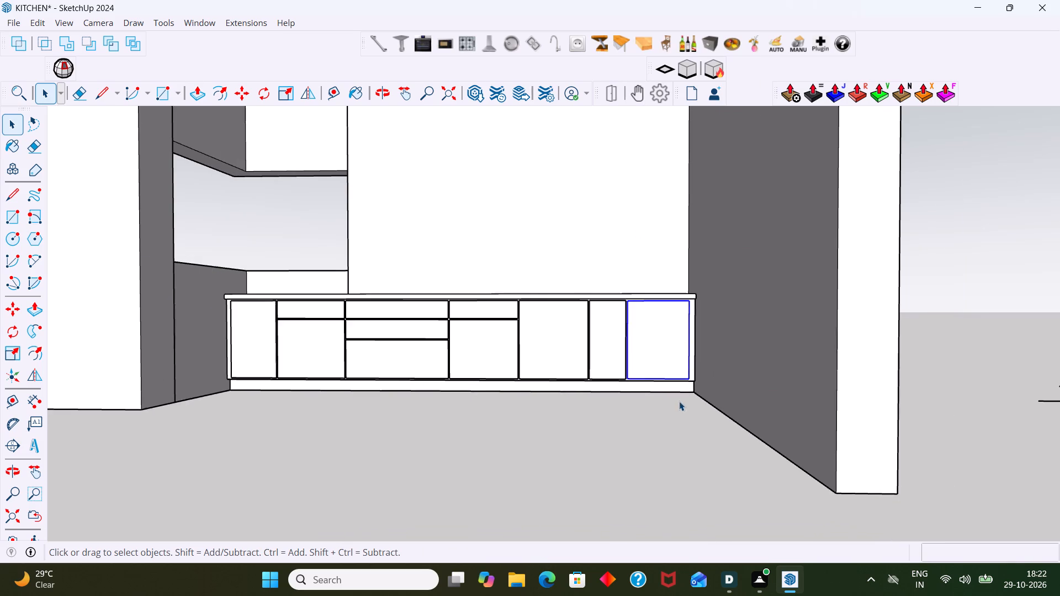
left_click(672, 425)
Open the end front's group and extrude its face outward 18 mm.
scroll(656, 360, "up", 6)
left_click(644, 360)
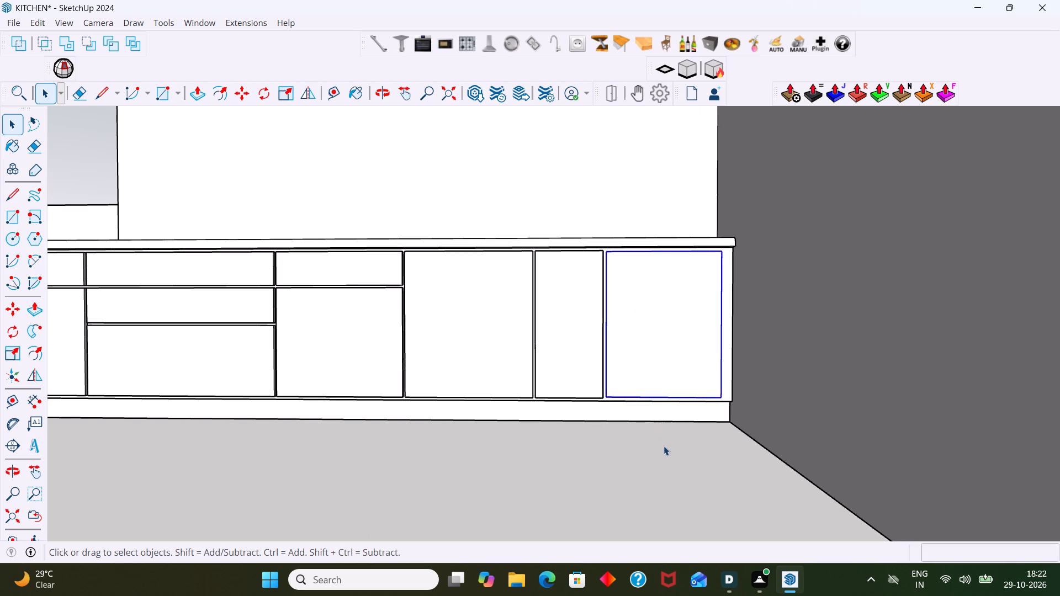
triple_click(649, 375)
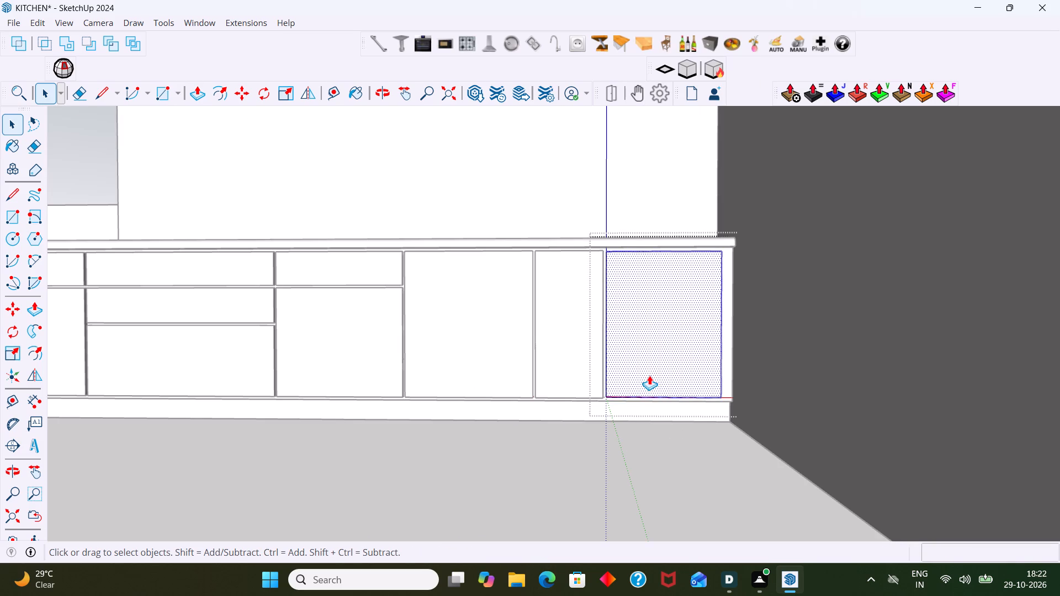
key("p")
left_click(649, 375)
middle_click_drag(621, 370, 596, 515)
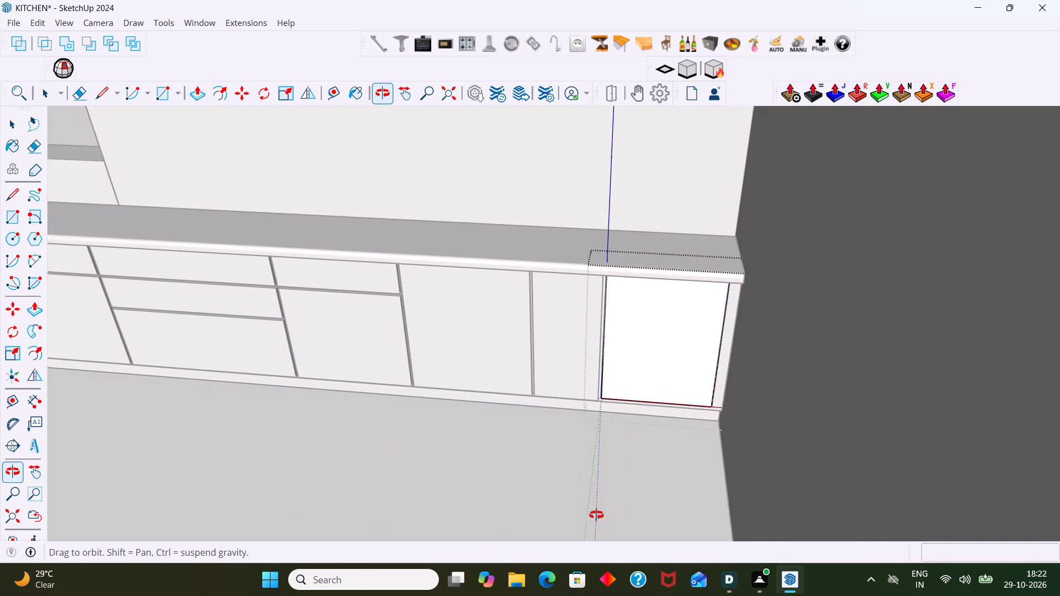
middle_click_drag(596, 515, 596, 499)
type("18")
key("Return")
Extend the end front's side edge facing the end wall outward by 3 mm.
middle_click_drag(683, 384, 571, 372)
scroll(663, 361, "down", 5)
middle_click_drag(579, 384, 792, 387)
scroll(708, 363, "up", 5)
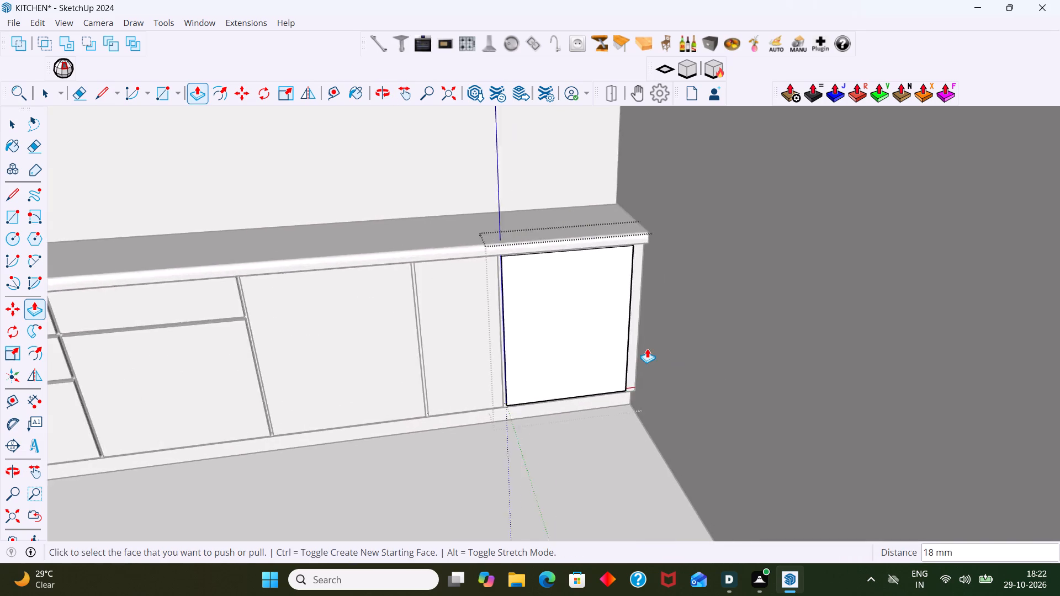
scroll(647, 348, "up", 10)
middle_click_drag(621, 357, 580, 369)
scroll(580, 369, "up", 9)
middle_click_drag(570, 369, 488, 376)
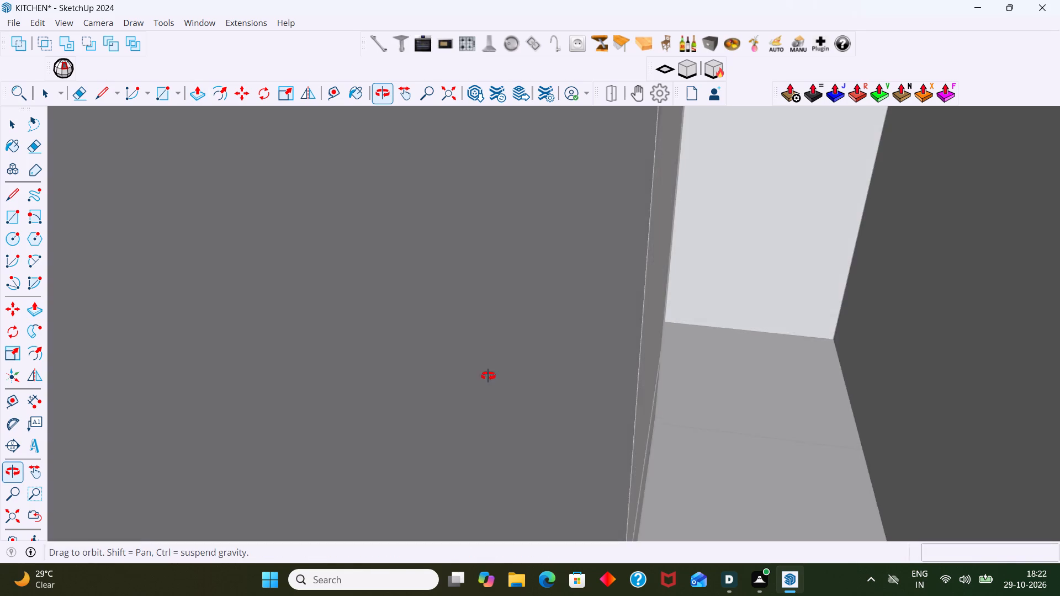
middle_click_drag(488, 376, 533, 374)
scroll(587, 377, "up", 11)
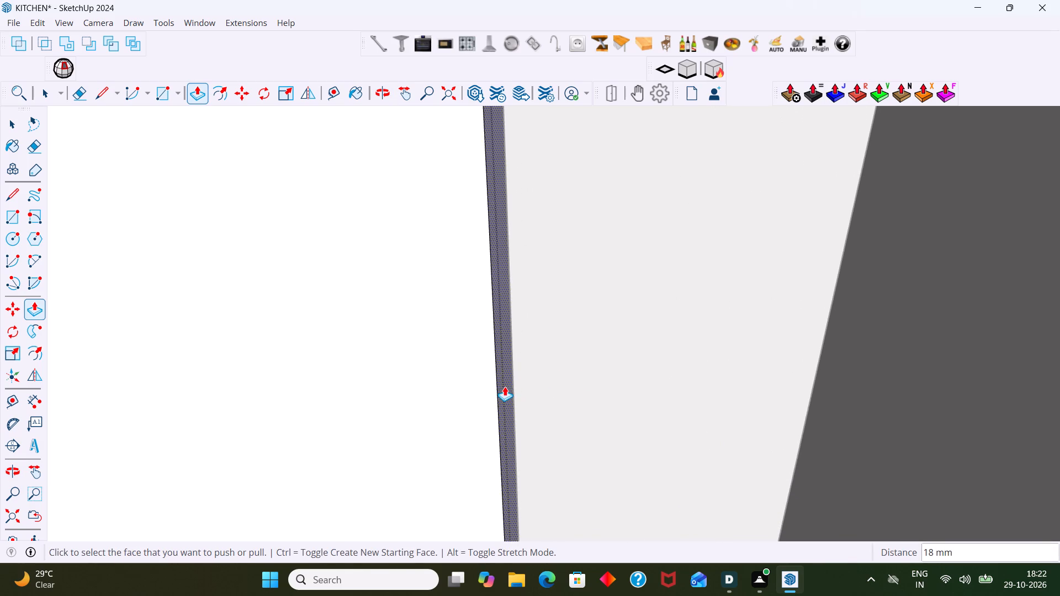
left_click(505, 386)
key("3")
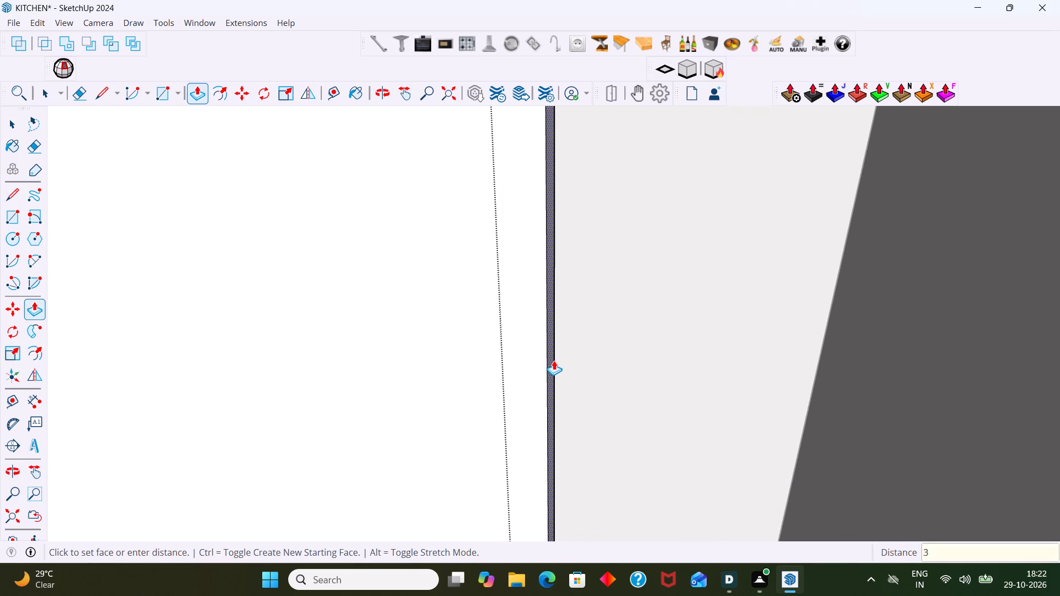
key("Return")
scroll(532, 342, "down", 12)
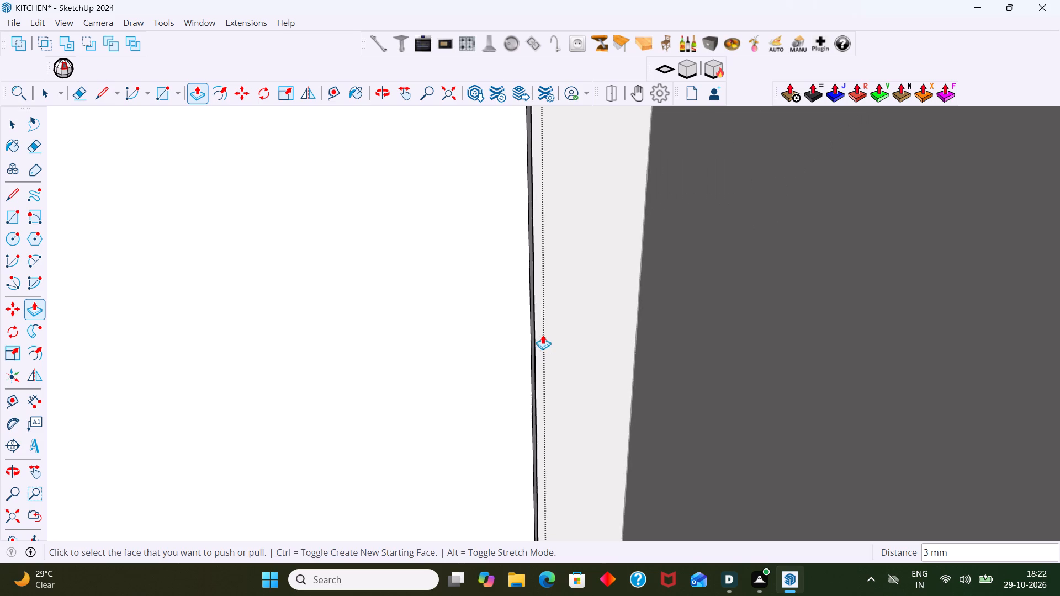
scroll(543, 334, "down", 10)
Repeat the 3 mm extension on the end front's top edge and on its side edge beside the narrow panel.
left_click(10, 517)
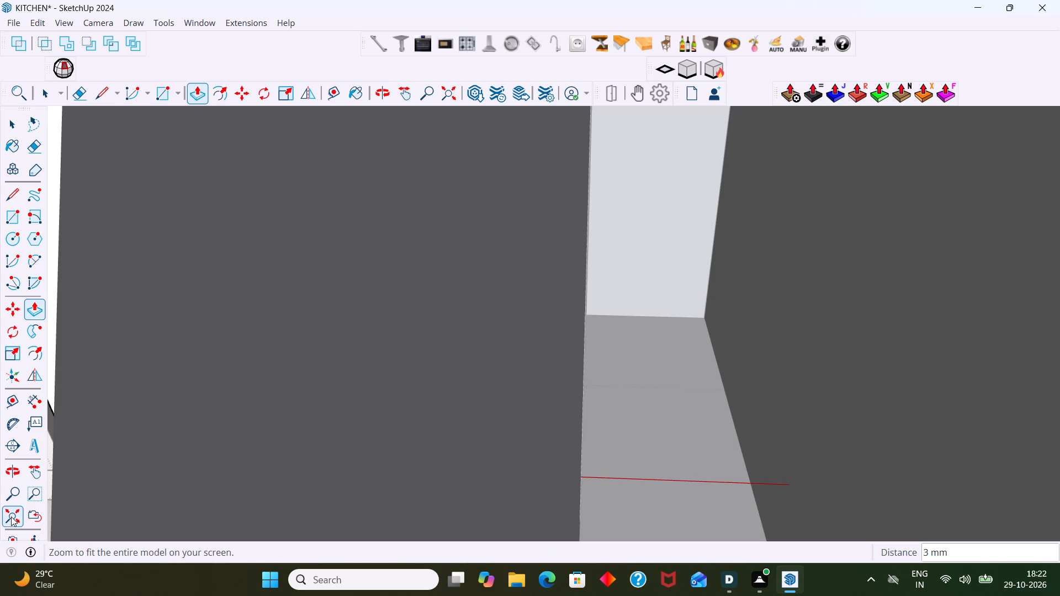
scroll(214, 427, "down", 3)
middle_click_drag(188, 326, 370, 310)
middle_click_drag(330, 310, 655, 284, "shift")
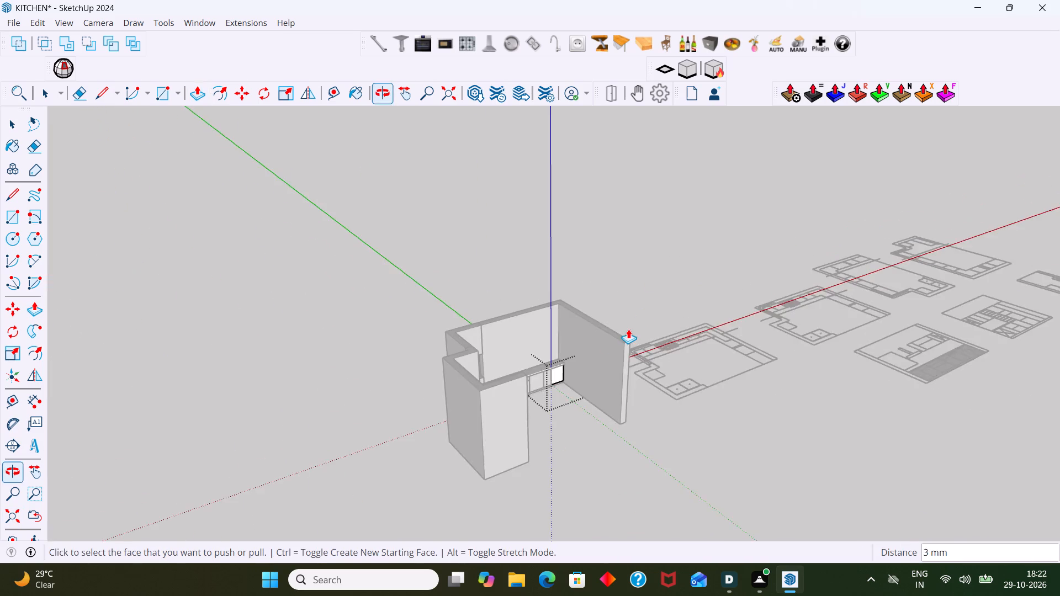
scroll(614, 337, "up", 19)
middle_click_drag(524, 376, 511, 291)
scroll(479, 319, "up", 9)
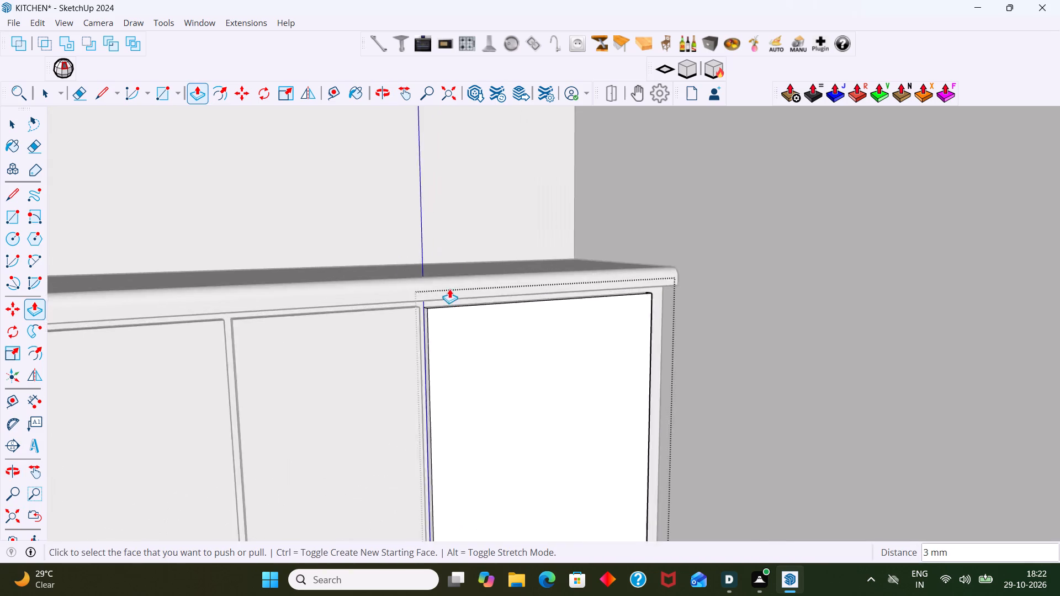
scroll(449, 289, "up", 10)
middle_click_drag(445, 313, 431, 344)
scroll(432, 341, "up", 11)
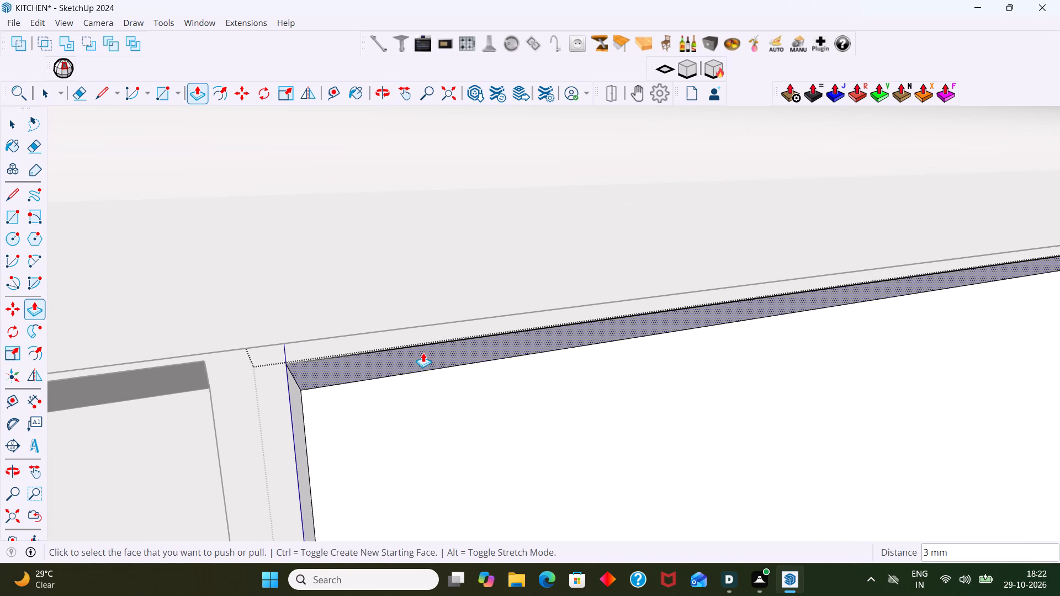
double_click(423, 353)
scroll(429, 352, "up", 1)
scroll(429, 353, "down", 11)
scroll(367, 394, "up", 6)
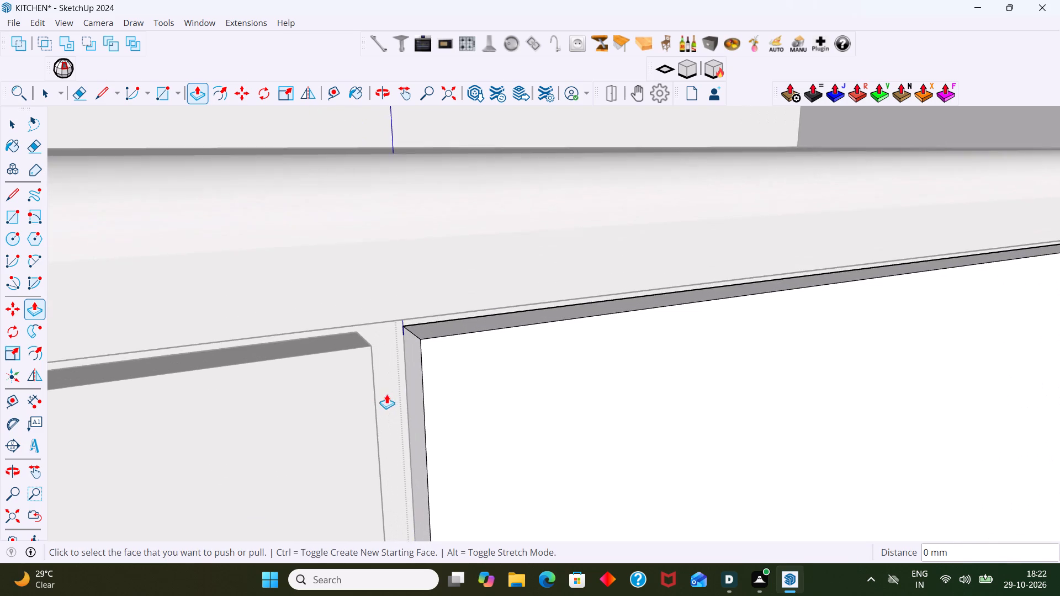
double_click(419, 382)
Extend the end front's bottom edge downward by 3 mm and close its group.
scroll(419, 381, "down", 9)
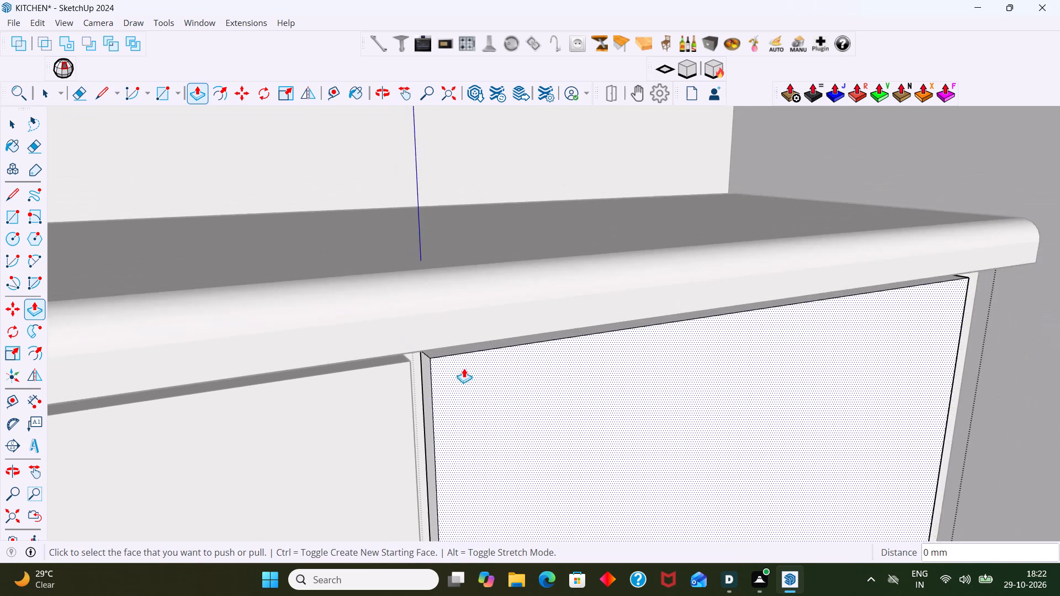
scroll(464, 368, "down", 7)
middle_click_drag(539, 348, 548, 179)
scroll(547, 302, "down", 6)
middle_click_drag(575, 348, 539, 61)
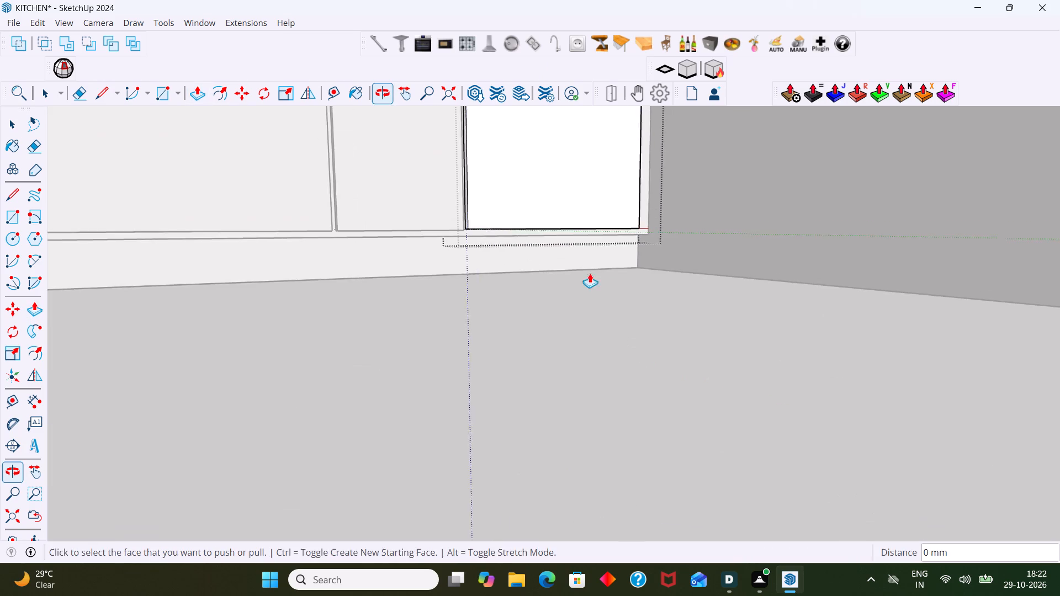
scroll(571, 264, "up", 3)
middle_click_drag(564, 219, 557, 79)
scroll(524, 145, "up", 15)
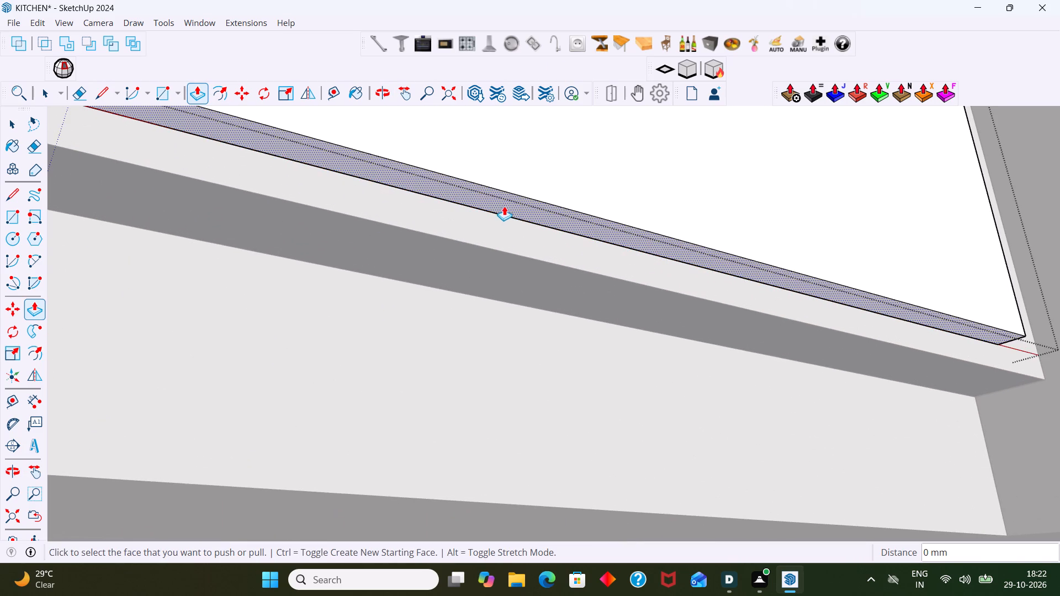
double_click(504, 203)
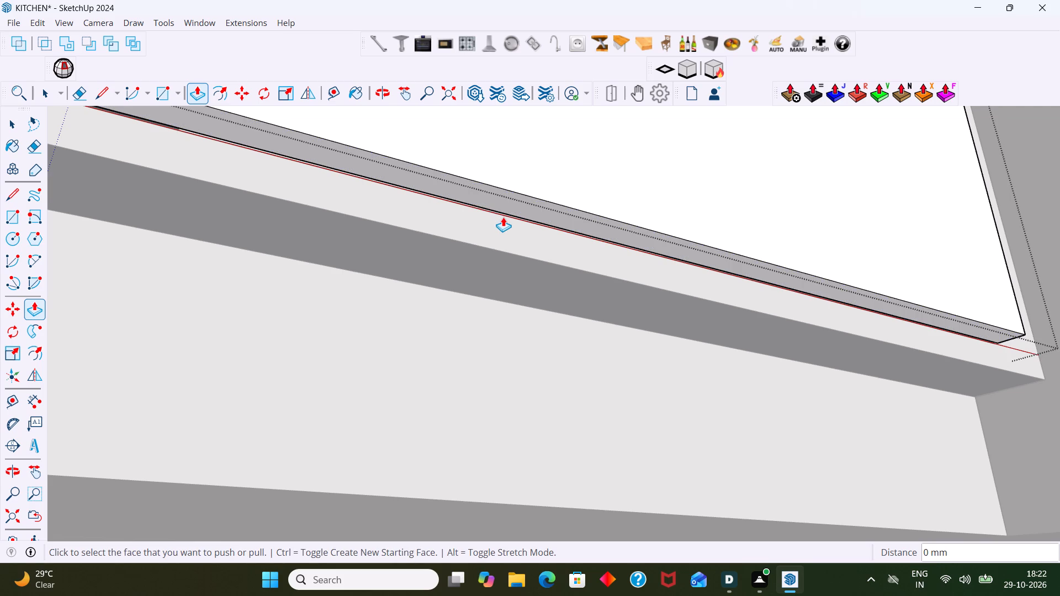
key("ctrl+z")
left_click(508, 206)
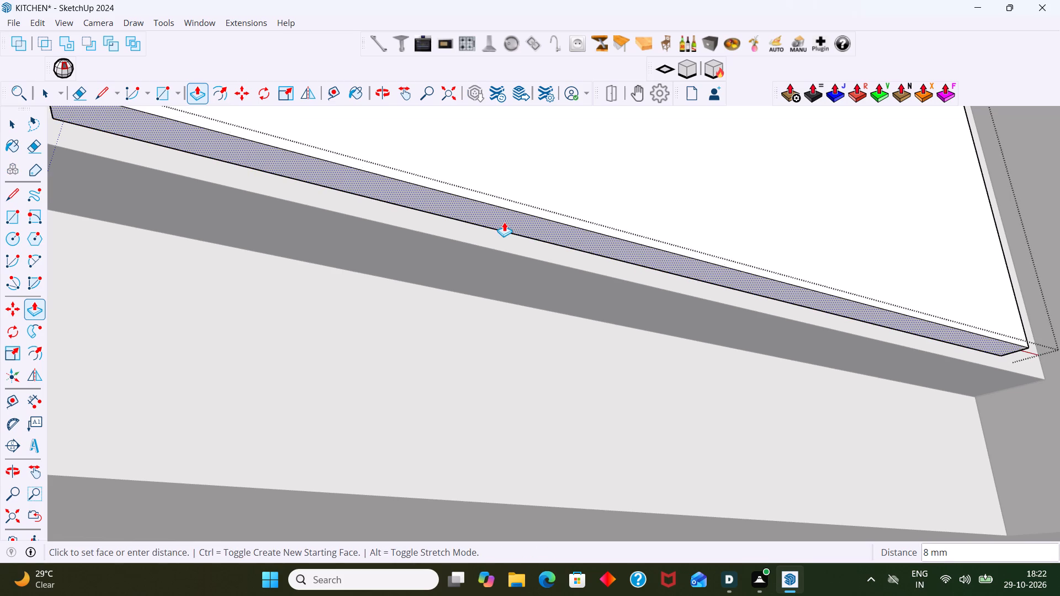
key("3")
key("Return")
key("space")
scroll(572, 279, "down", 20)
scroll(572, 279, "down", 5)
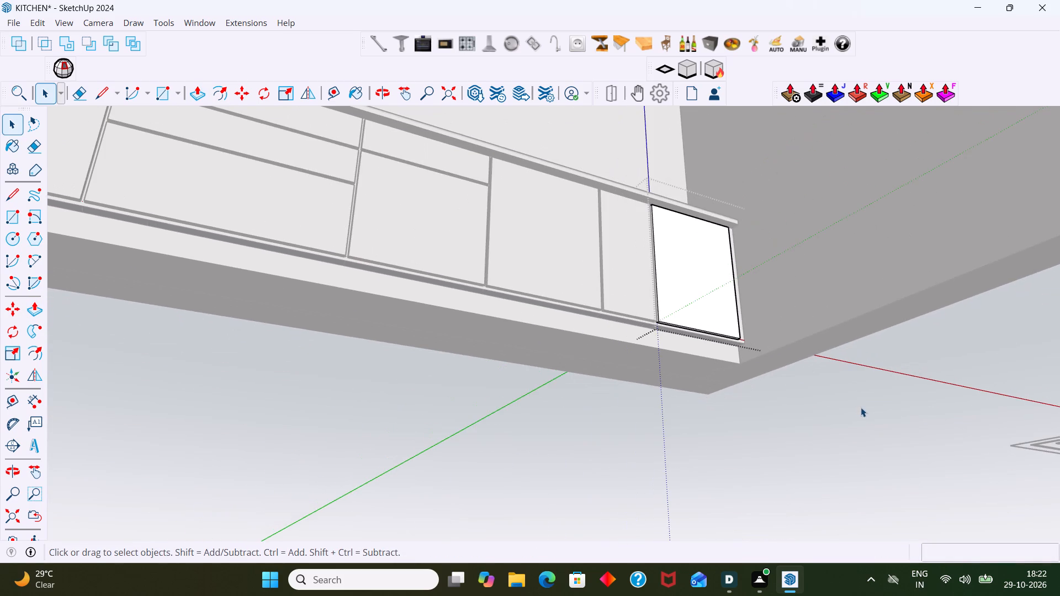
left_click(862, 407)
Check the front panels along the base cabinet run by selecting them individually and viewing the whole run.
scroll(852, 407, "down", 6)
middle_click_drag(800, 394, 660, 485)
scroll(751, 391, "down", 1)
middle_click_drag(753, 381, 612, 464)
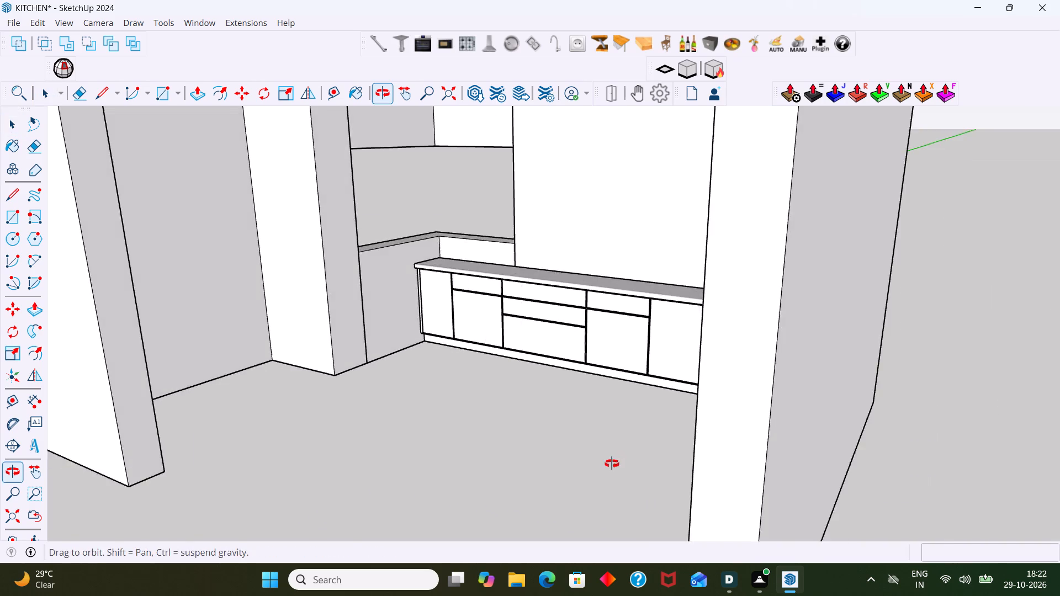
middle_click_drag(612, 464, 614, 460)
scroll(675, 397, "up", 5)
middle_click_drag(607, 406, 691, 424)
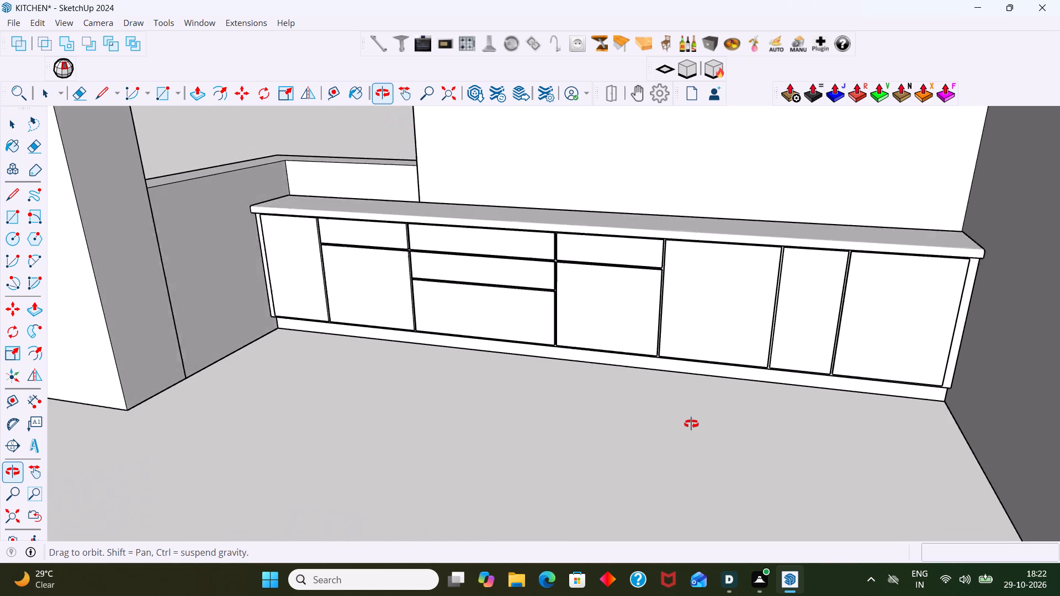
middle_click_drag(691, 424, 693, 423)
left_click(639, 330)
left_click(697, 424)
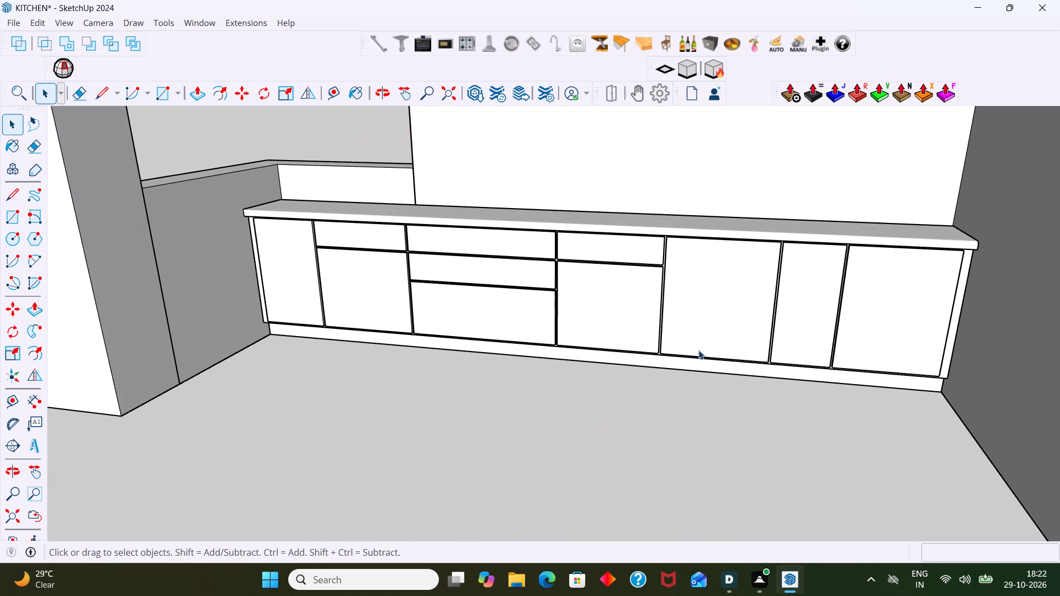
left_click(704, 327)
left_click_drag(735, 437, 737, 430)
left_click(792, 346)
left_click(777, 427)
left_click(872, 339)
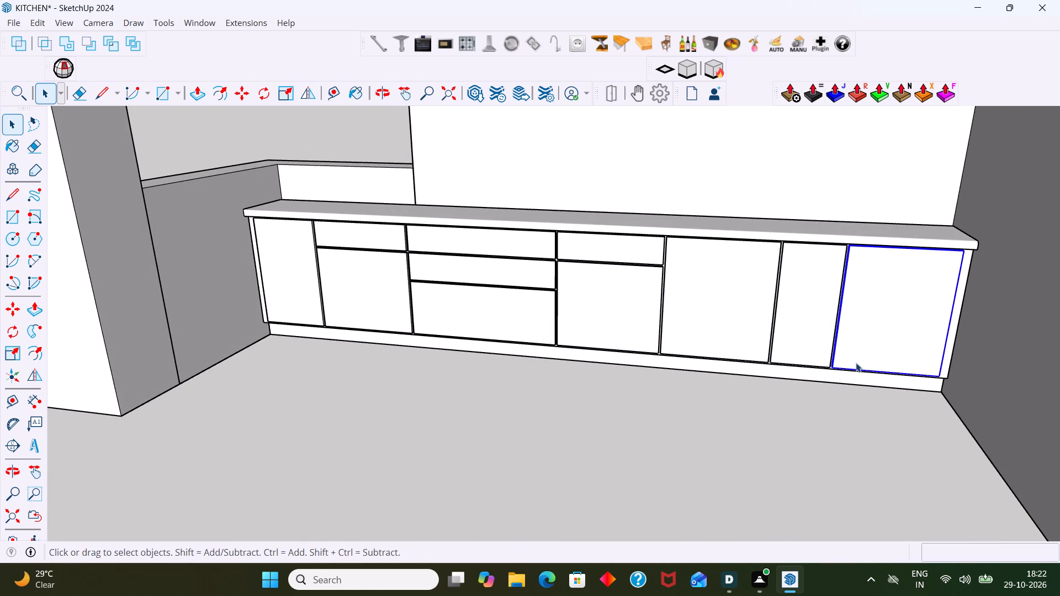
left_click(835, 424)
left_click(520, 247)
left_click_drag(531, 369, 531, 363)
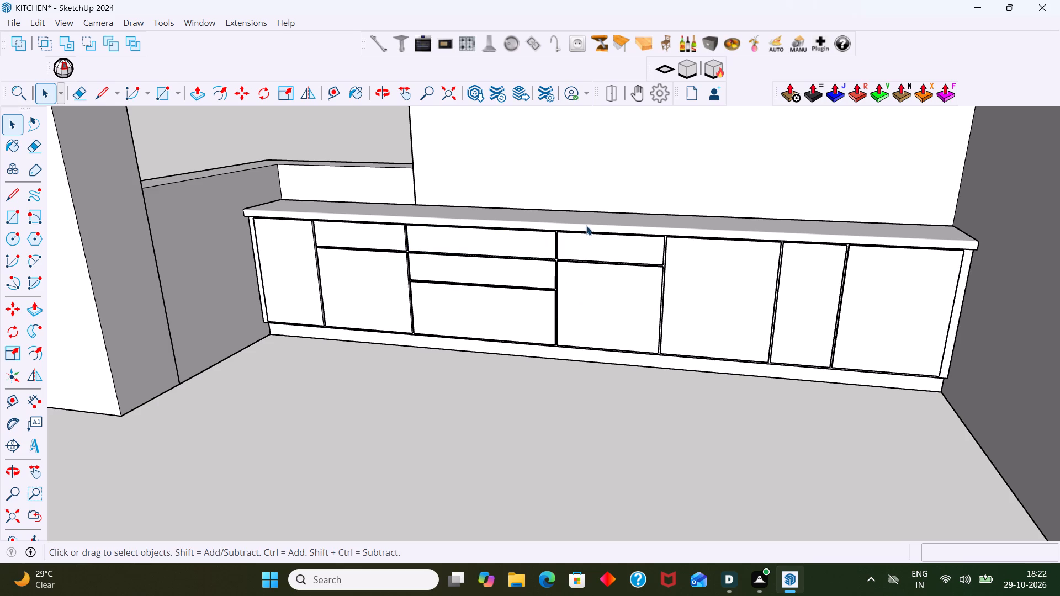
left_click(585, 243)
left_click(573, 376)
left_click(525, 273)
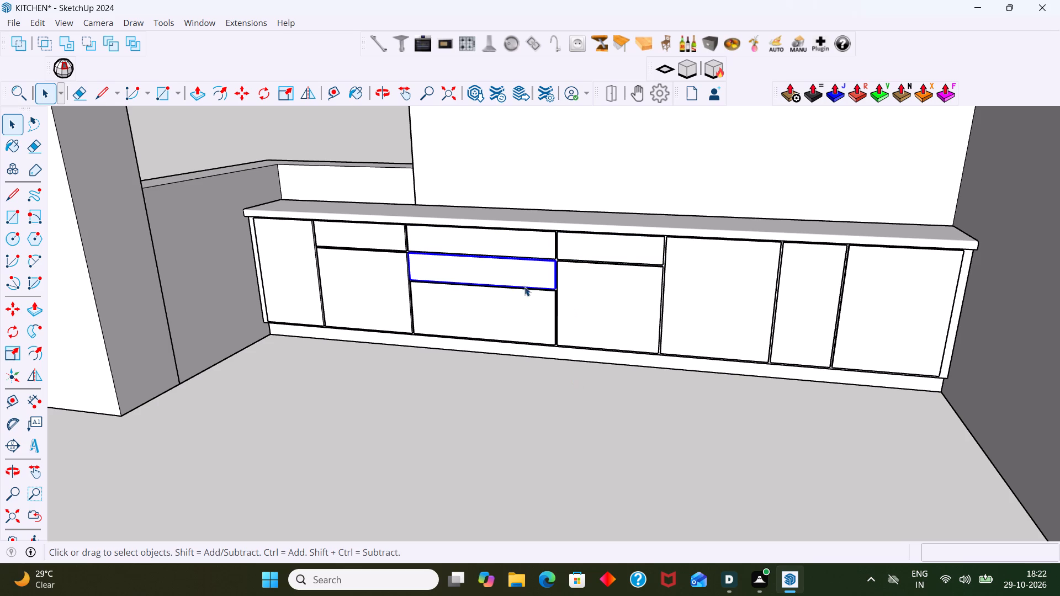
left_click_drag(535, 406, 538, 401)
left_click(525, 306)
left_click_drag(484, 434, 478, 417)
left_click(385, 300)
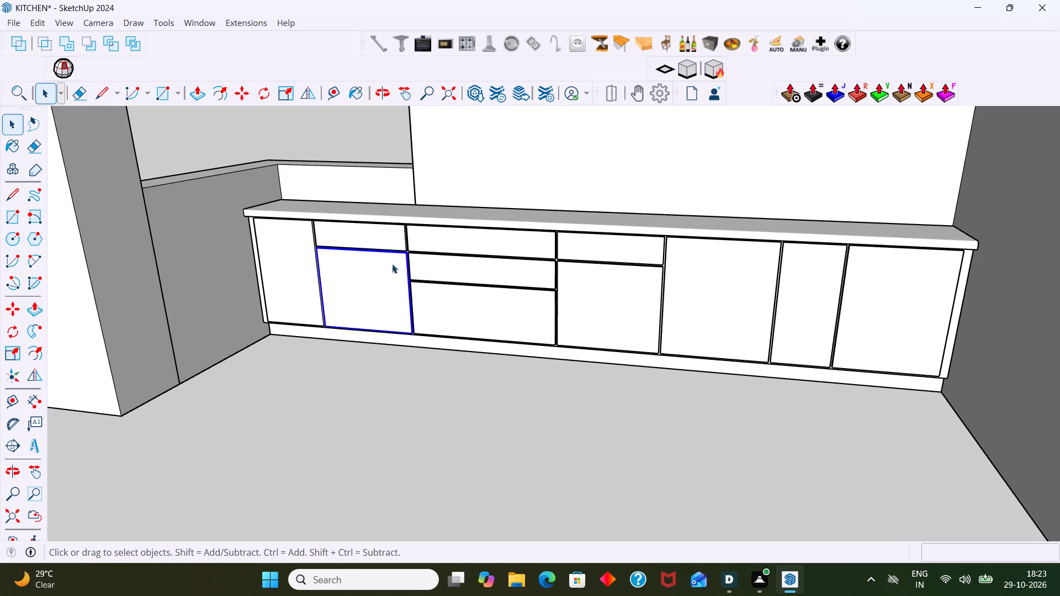
left_click_drag(403, 397, 404, 377)
left_click(380, 239)
left_click_drag(378, 403, 379, 386)
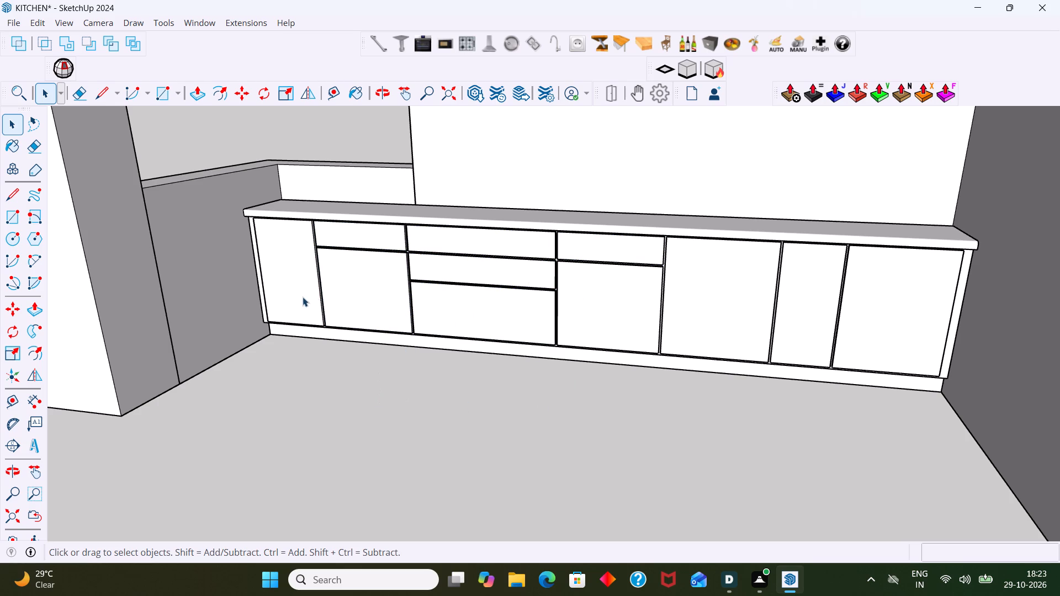
left_click(301, 296)
scroll(339, 318, "down", 2)
left_click(361, 386)
scroll(470, 358, "down", 2)
middle_click_drag(417, 348, 375, 348)
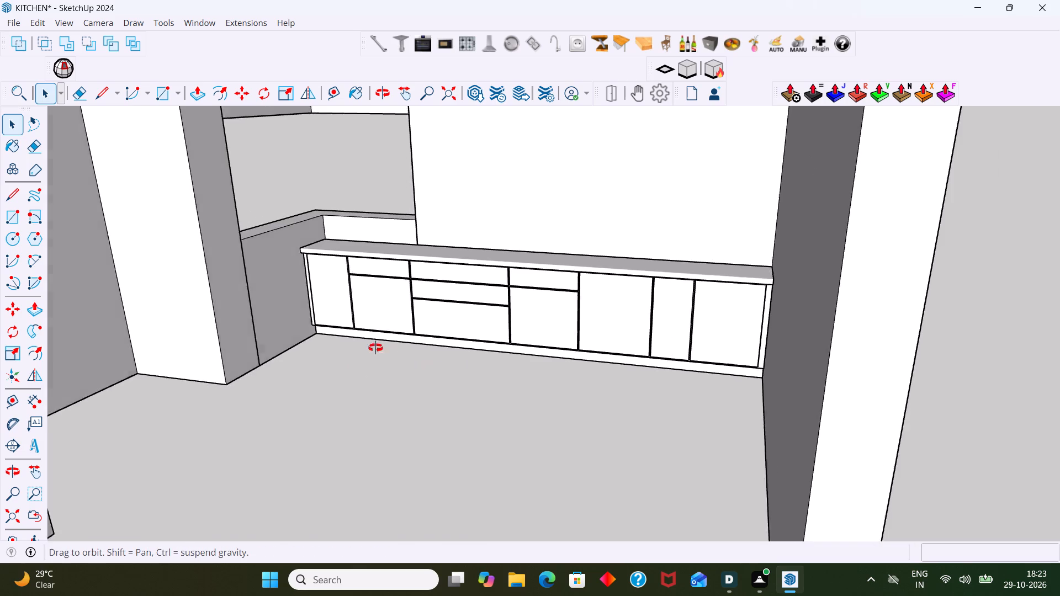
middle_click_drag(375, 348, 500, 348)
scroll(554, 347, "down", 3)
scroll(599, 345, "up", 3)
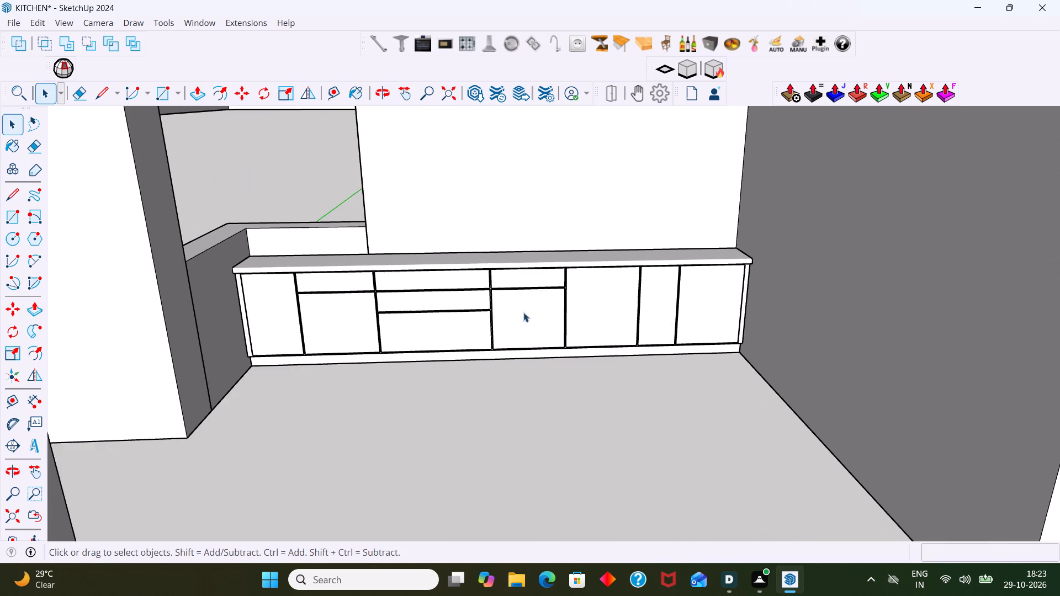
scroll(523, 312, "up", 1)
scroll(291, 280, "down", 6)
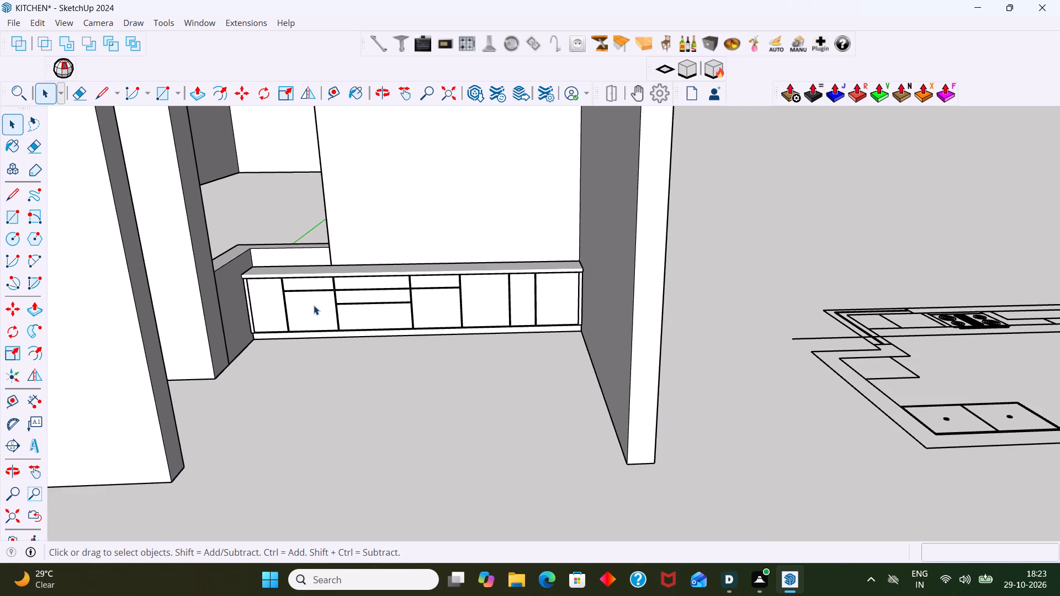
scroll(272, 288, "up", 14)
scroll(254, 313, "down", 5)
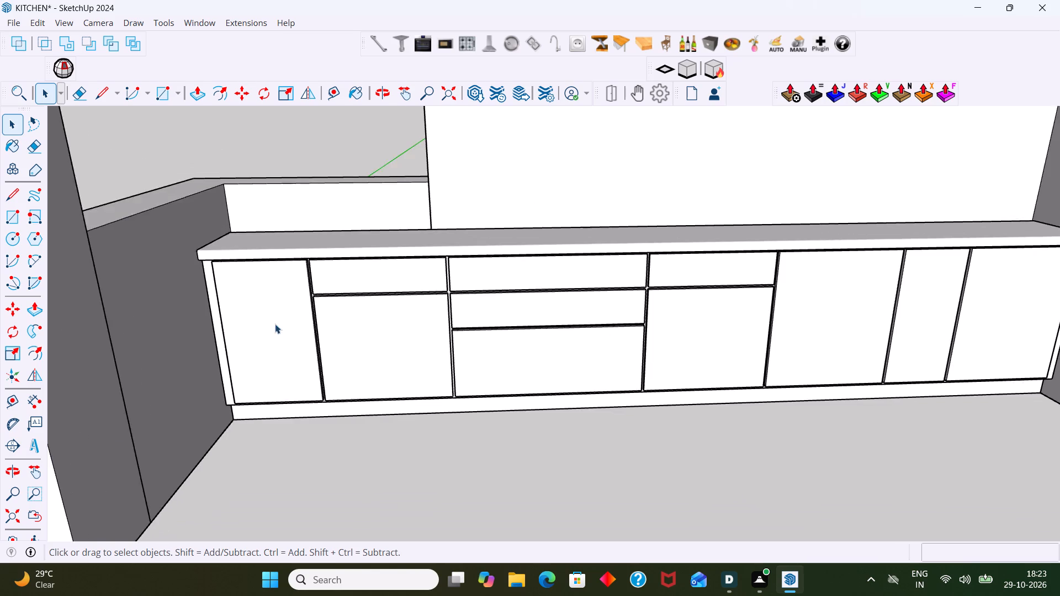
scroll(275, 324, "down", 10)
middle_click_drag(280, 329, 276, 345)
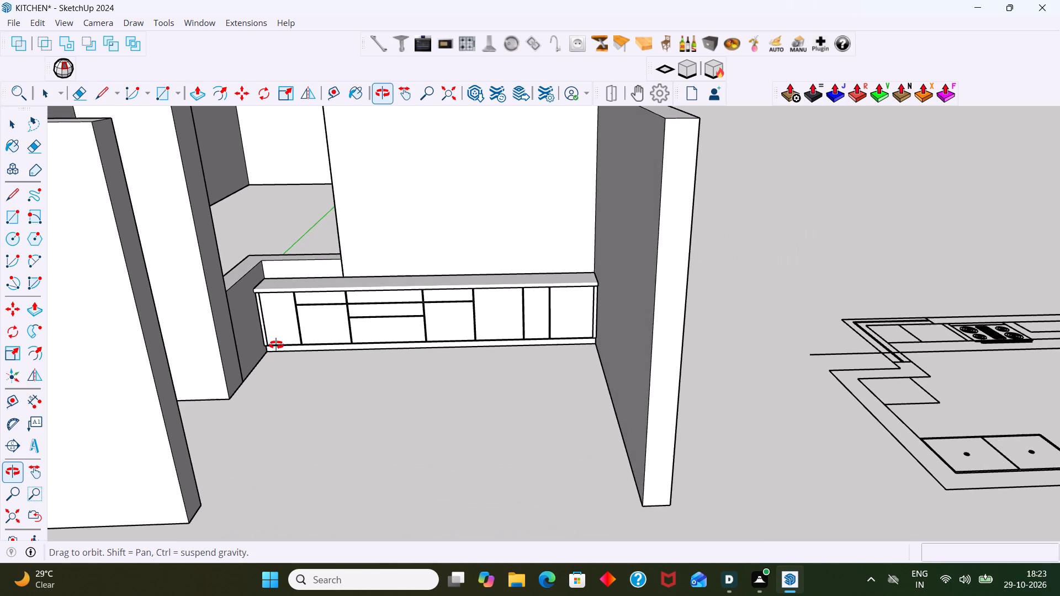
middle_click_drag(276, 345, 277, 344)
Examine the kitchen plans and elevation drawings laid out beside the 3D model, focusing on the elevation with the filled base cabinets.
scroll(324, 328, "down", 5)
middle_click_drag(318, 326, 293, 377)
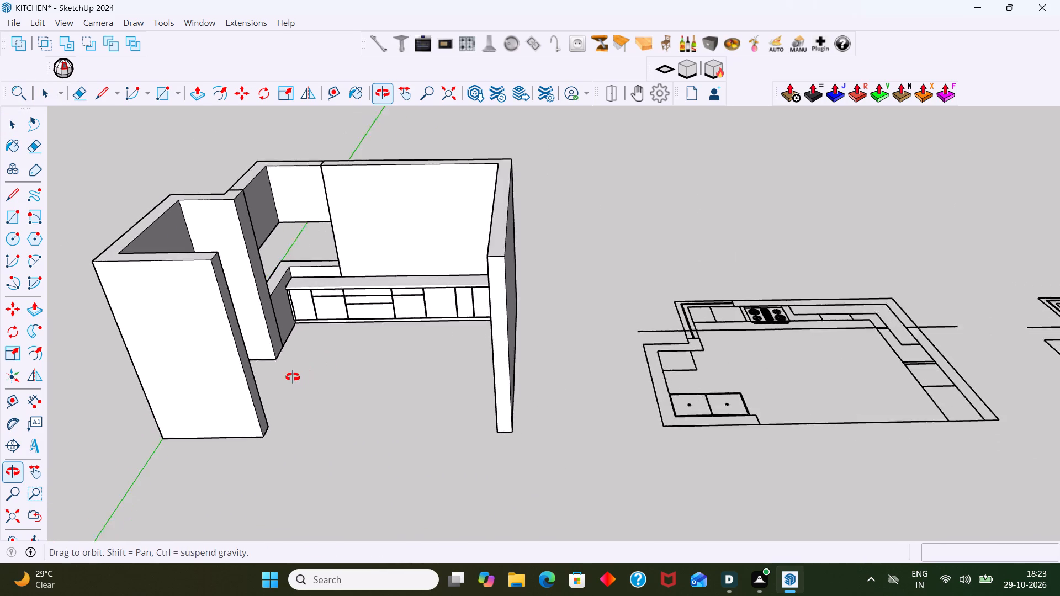
middle_click_drag(293, 377, 346, 389)
scroll(361, 372, "down", 3)
middle_click_drag(366, 364, 228, 338)
scroll(299, 337, "down", 7)
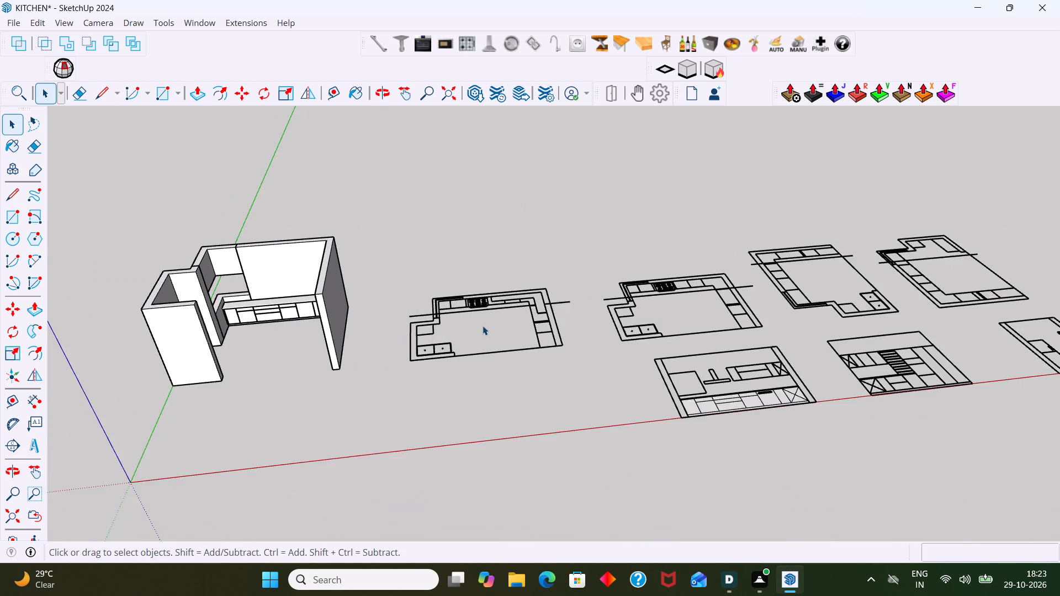
middle_click_drag(485, 322, 365, 315, "shift")
scroll(213, 311, "up", 3)
middle_click_drag(319, 302, 422, 302)
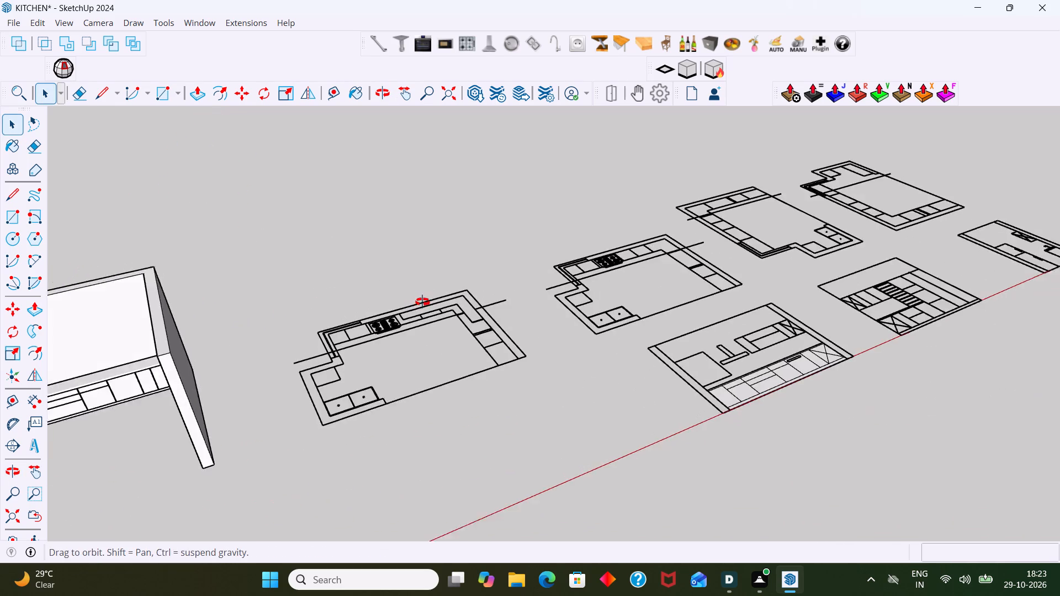
middle_click_drag(422, 302, 425, 300)
scroll(399, 310, "up", 3)
middle_click_drag(404, 313, 365, 278)
scroll(558, 265, "down", 8)
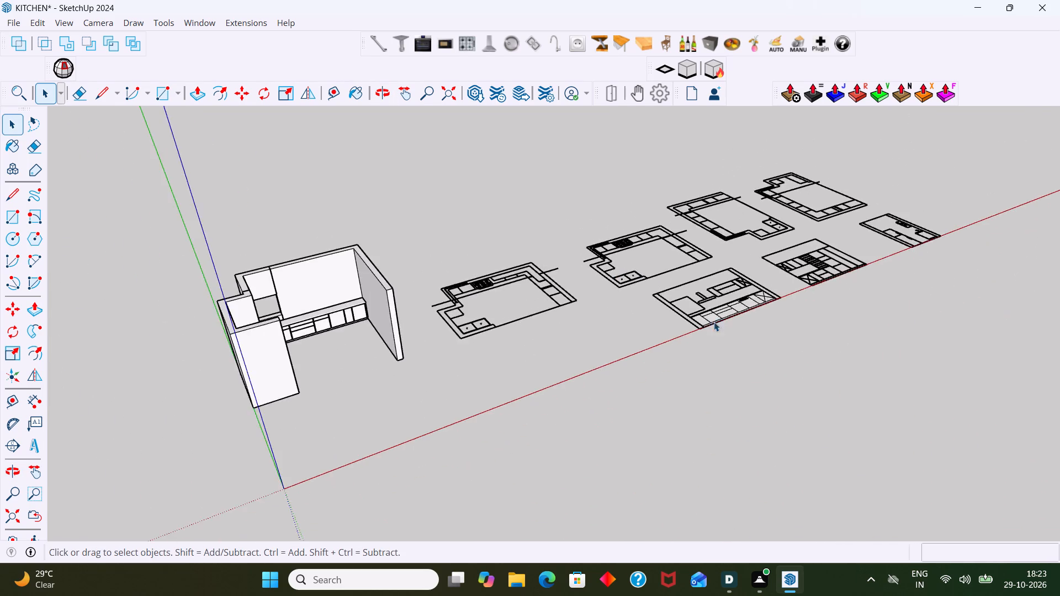
middle_click_drag(711, 317, 592, 324)
scroll(675, 330, "down", 3)
middle_click_drag(699, 318, 524, 283)
scroll(535, 324, "up", 1)
scroll(534, 324, "down", 1)
middle_click_drag(545, 338, 550, 397)
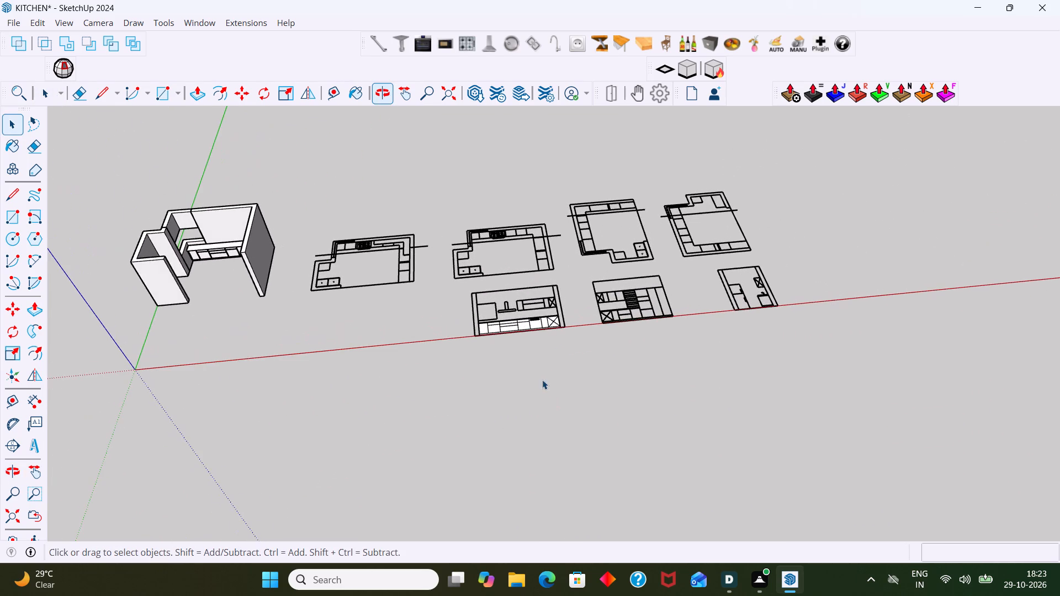
left_click(540, 374)
scroll(536, 331, "up", 11)
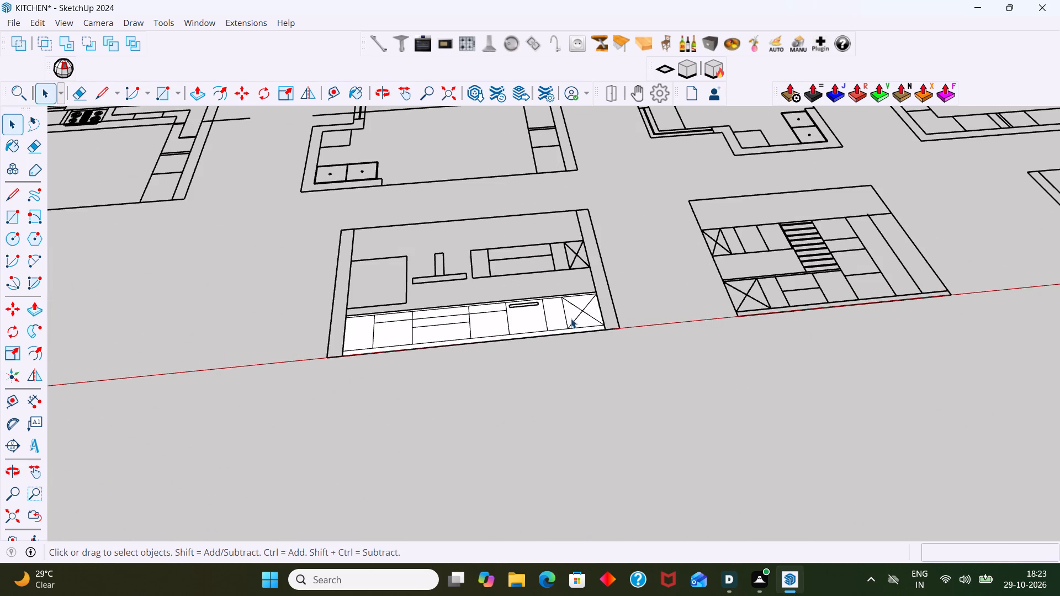
Explode the group that contains the filled base cabinets in the first kitchen elevation drawing.
left_click(571, 318)
right_click(571, 318)
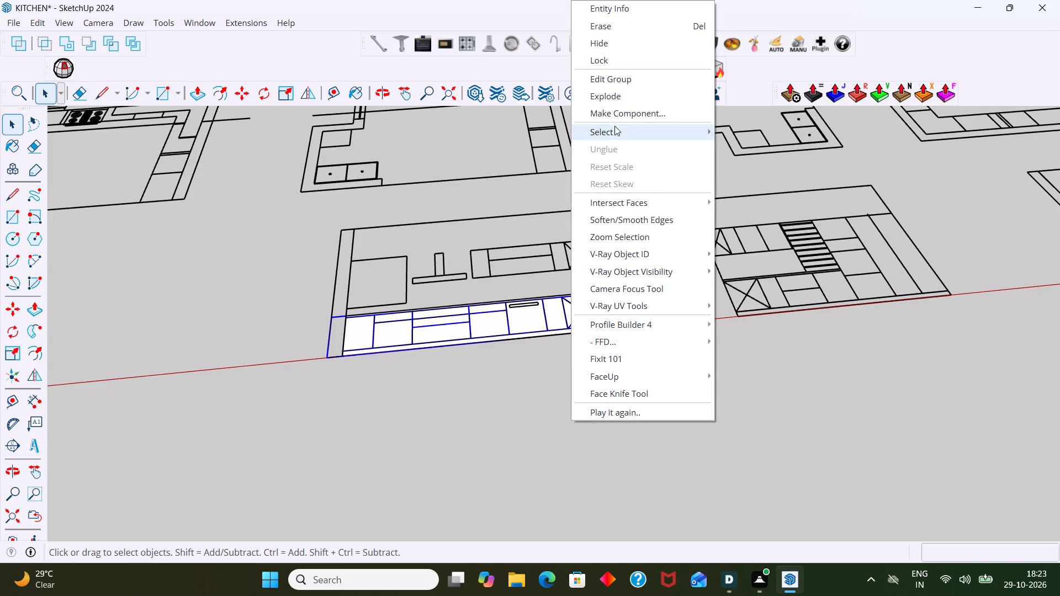
left_click(615, 100)
left_click(572, 449)
Delete the white faces of the base panel with the handle strip and the narrow panel beside it, keeping their outlines.
scroll(527, 323, "up", 4)
left_click(526, 323)
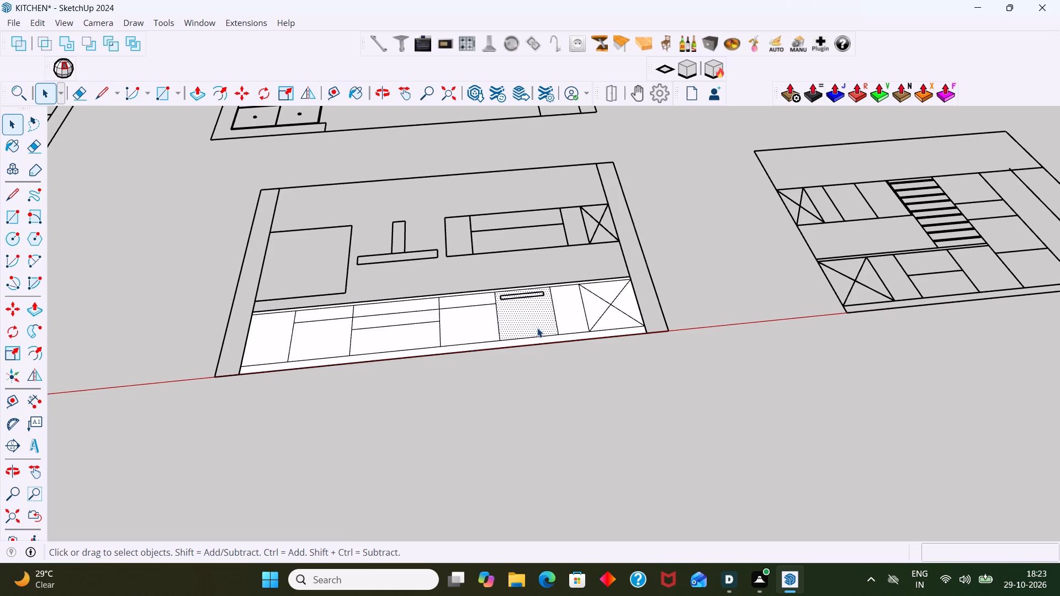
key("BackSpace")
key("Delete")
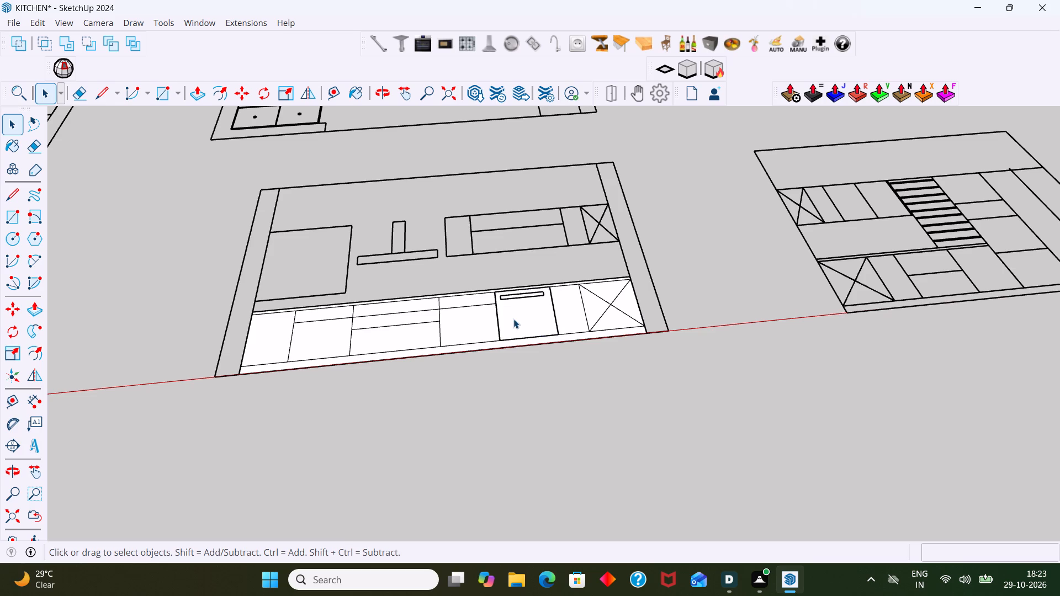
left_click(514, 319)
key("Delete")
left_click(575, 307)
key("Delete")
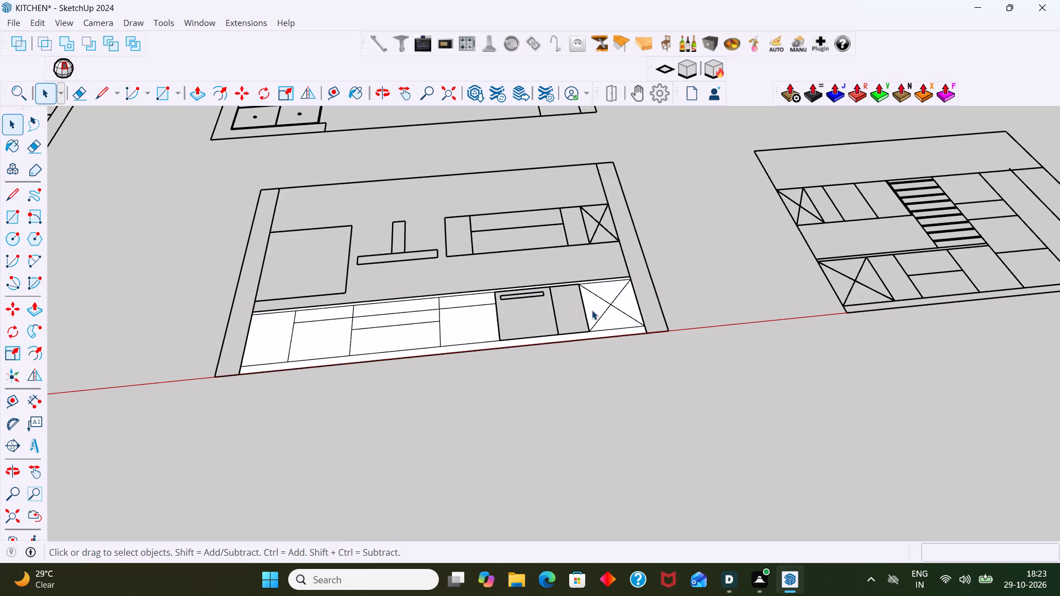
Delete the four triangular faces inside the crossed base cabinet, keeping its outline and diagonals.
left_click(597, 310)
key("Delete")
left_click(606, 314)
key("Delete")
left_click(605, 294)
key("Delete")
left_click(624, 308)
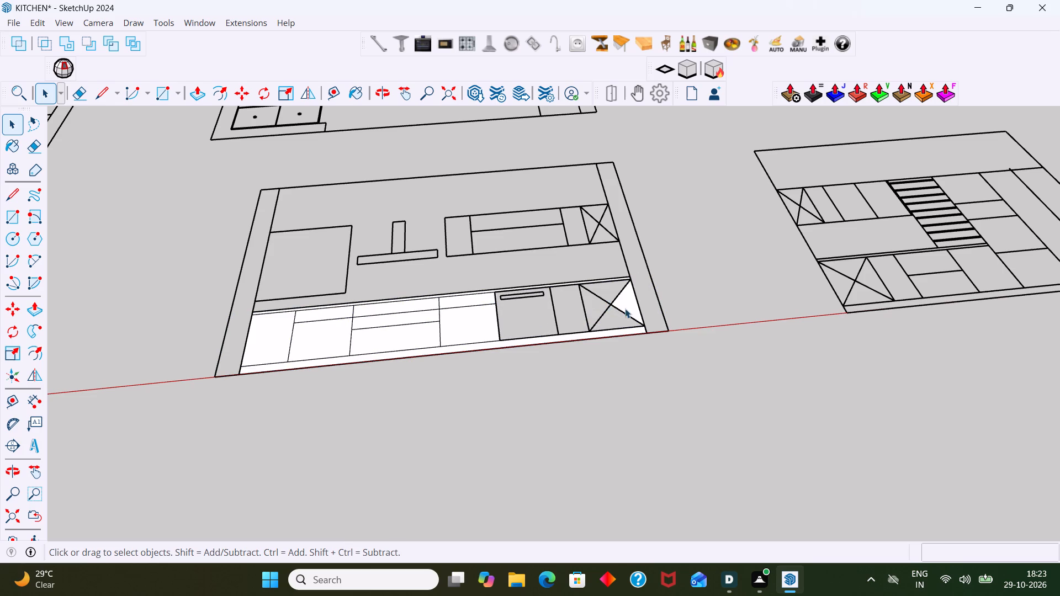
key("Delete")
Delete the long plinth face beneath the base cabinets, keeping its outline edges.
left_click(616, 331)
key("Delete")
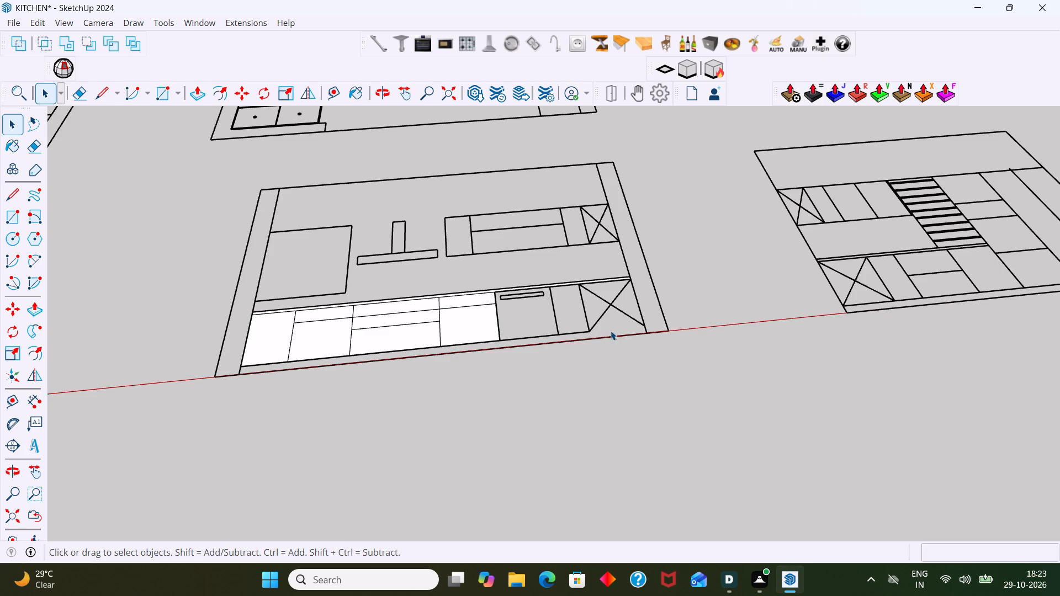
key("ctrl+z")
scroll(598, 336, "up", 7)
left_click(598, 335)
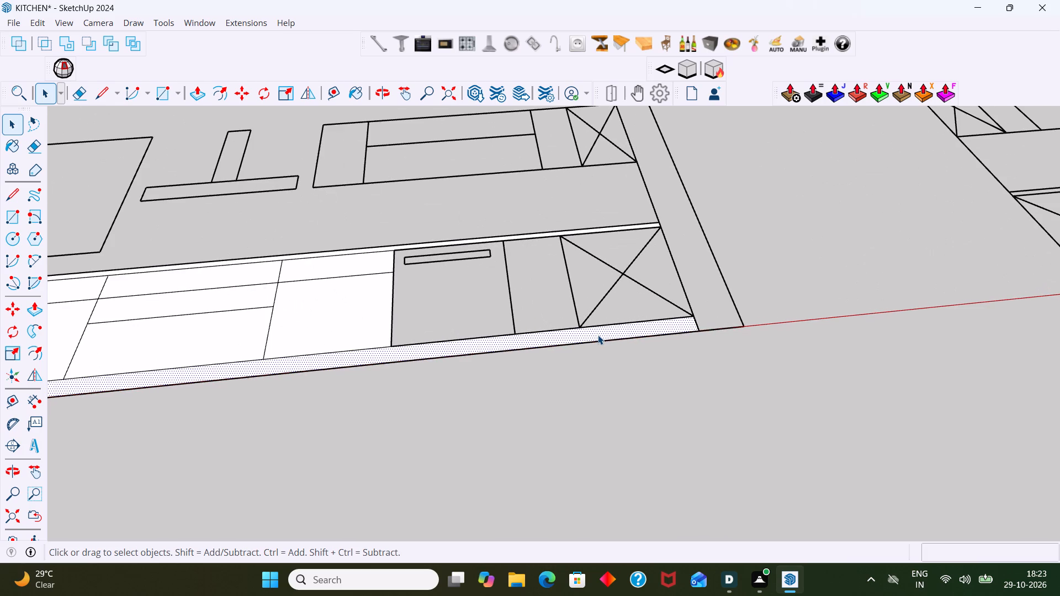
key("Delete")
Delete the faces of the two-part cabinet beside the handled panel and of the adjoining three-drawer unit.
left_click(358, 320)
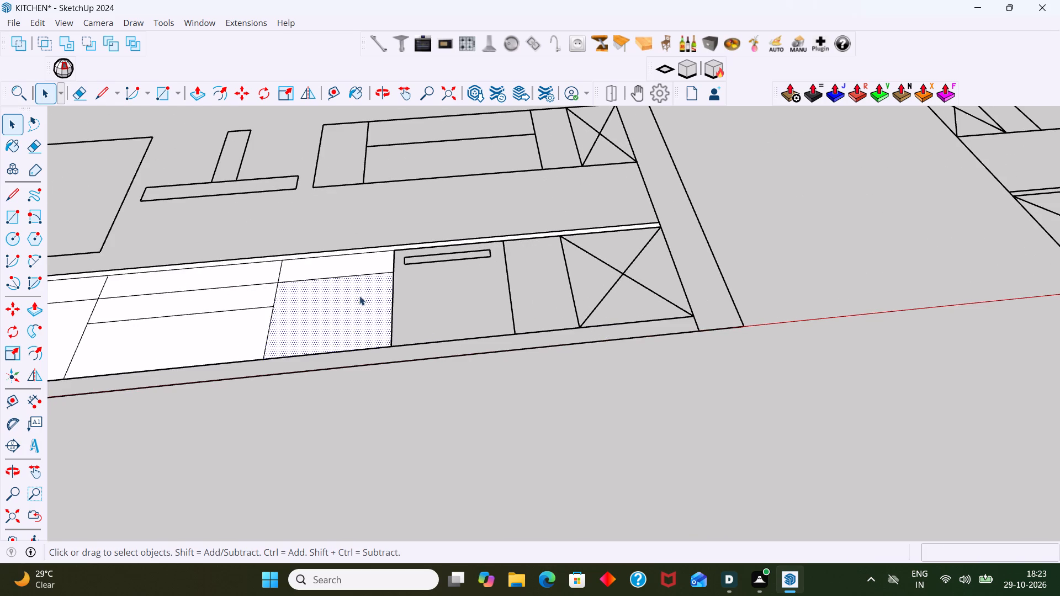
key("Delete")
left_click(350, 266)
key("Delete")
left_click(266, 277)
key("Delete")
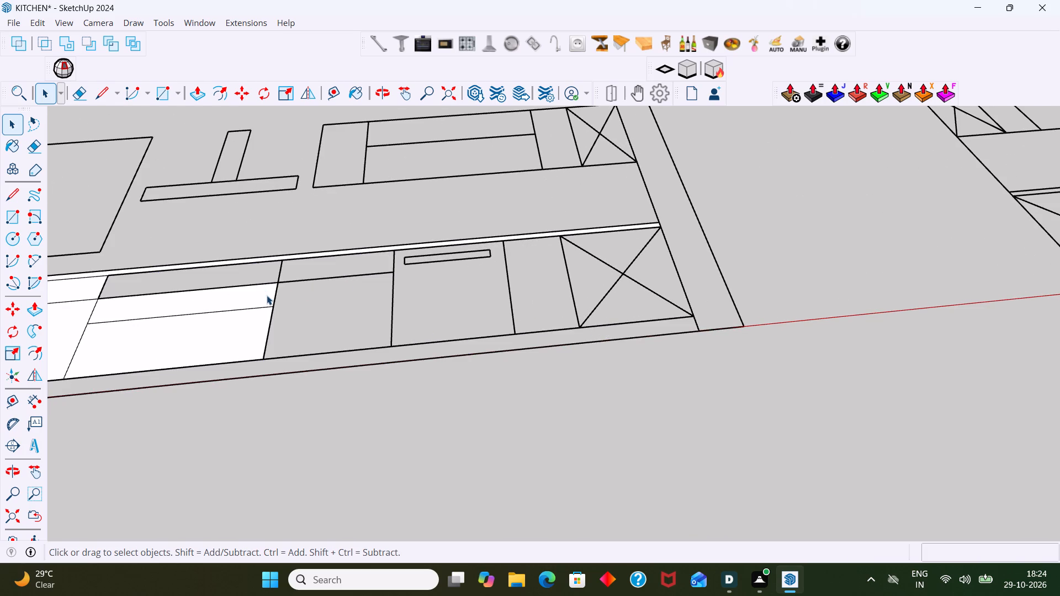
left_click(267, 297)
key("Delete")
left_click(252, 329)
key("Delete")
Delete the thin countertop face running above the base cabinets.
scroll(324, 256, "up", 6)
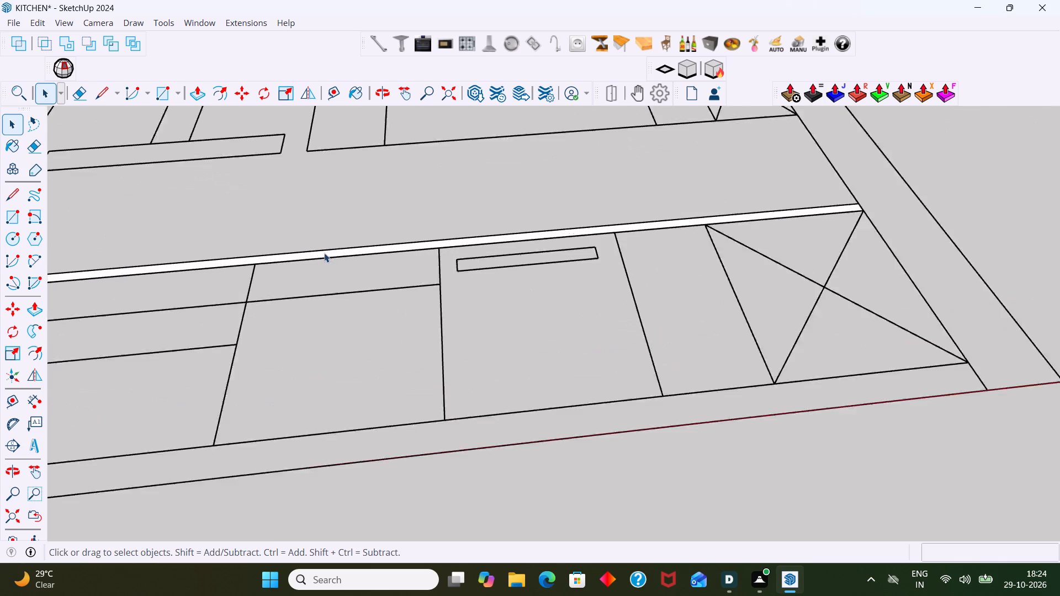
scroll(324, 253, "up", 2)
left_click(320, 256)
key("Delete")
Delete the remaining faces of the drawer-topped cabinet and the end cabinet, leaving the base run as linework only.
scroll(320, 273, "down", 14)
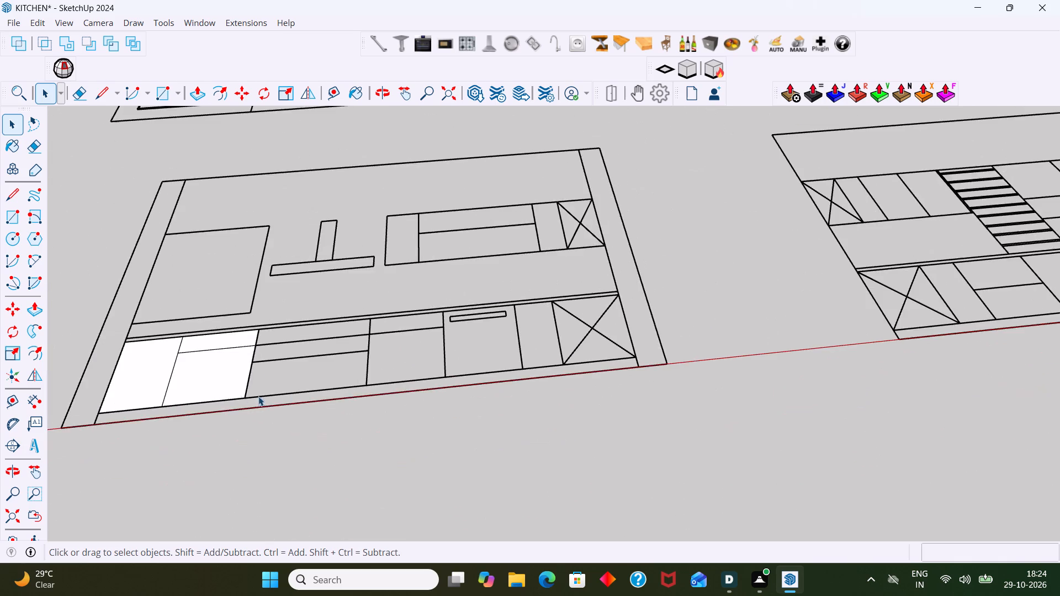
scroll(232, 393, "up", 4)
left_click(224, 387)
key("Delete")
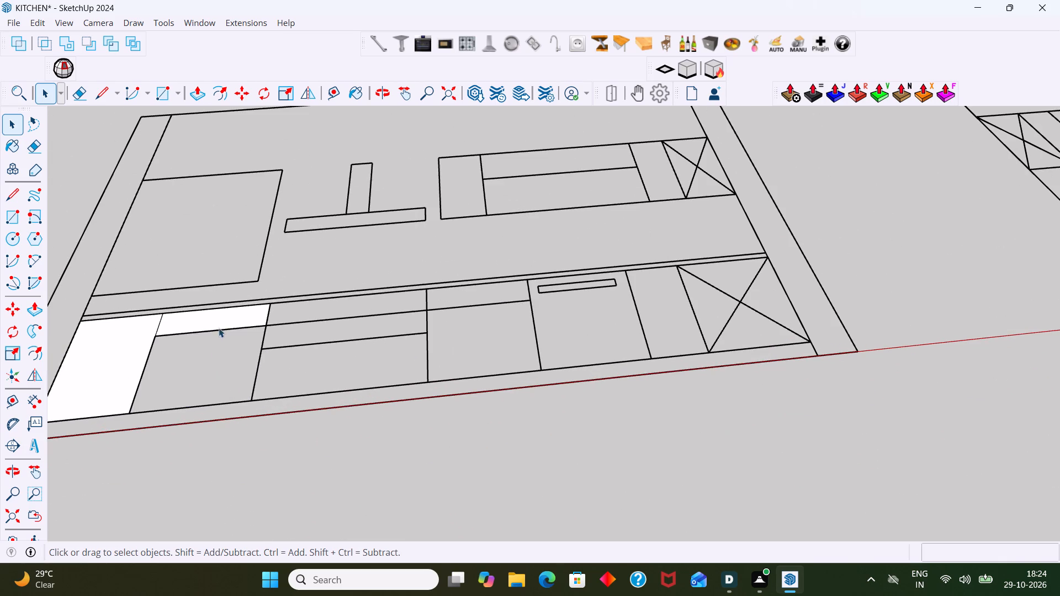
left_click(219, 324)
key("Delete")
left_click(129, 350)
key("Delete")
Examine the cleared elevation alongside the other kitchen plans and elevation drawings.
scroll(151, 352, "down", 4)
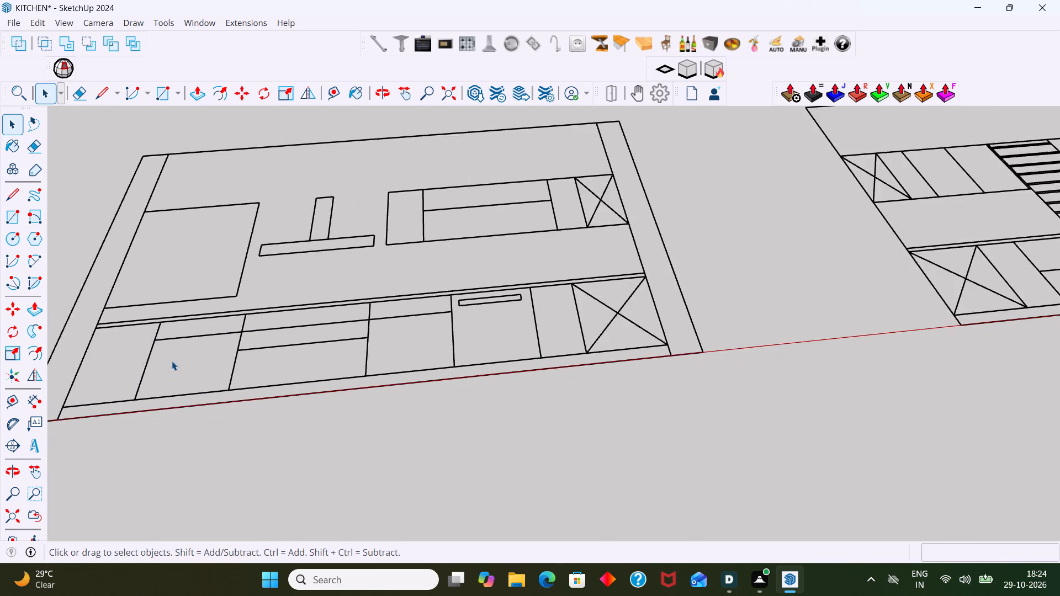
scroll(172, 361, "down", 9)
middle_click_drag(242, 380, 245, 444)
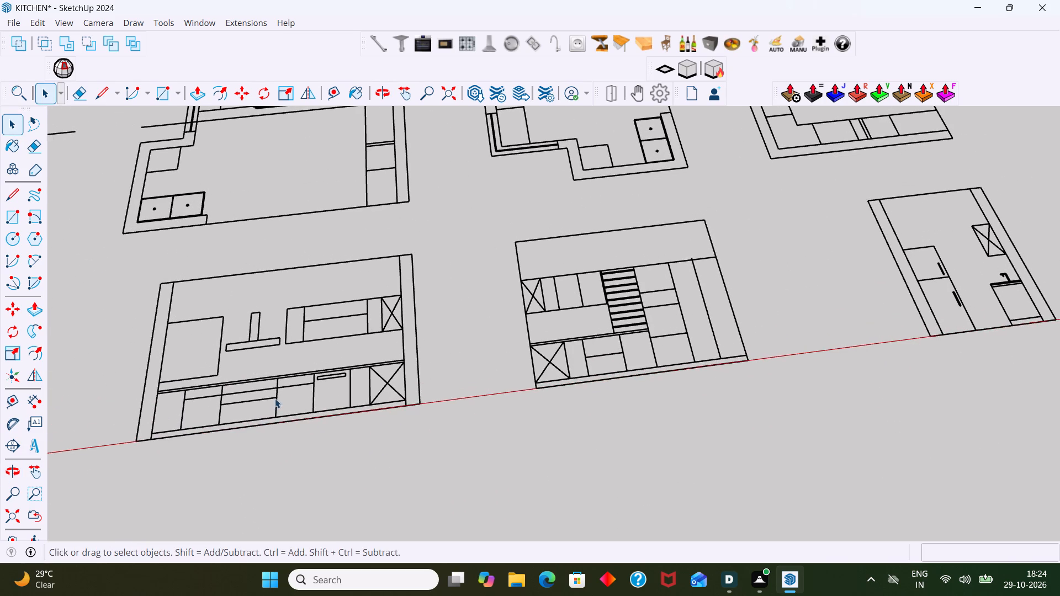
middle_click_drag(279, 396, 436, 388, "shift")
scroll(409, 365, "down", 3)
middle_click_drag(408, 368, 338, 408)
scroll(394, 353, "down", 4)
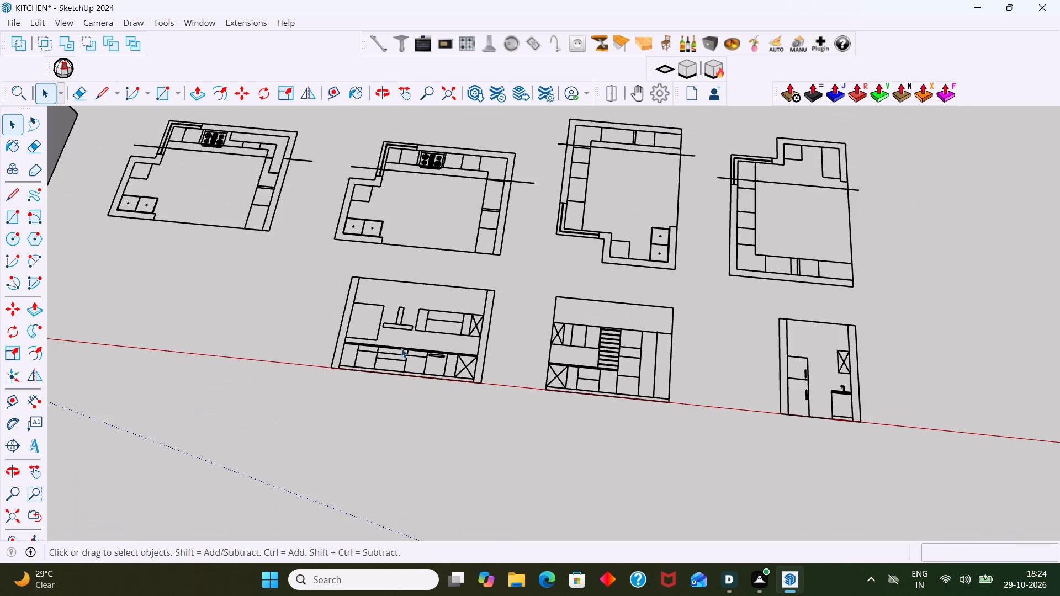
middle_click_drag(432, 379, 449, 416)
scroll(420, 378, "down", 5)
middle_click_drag(420, 381, 450, 351)
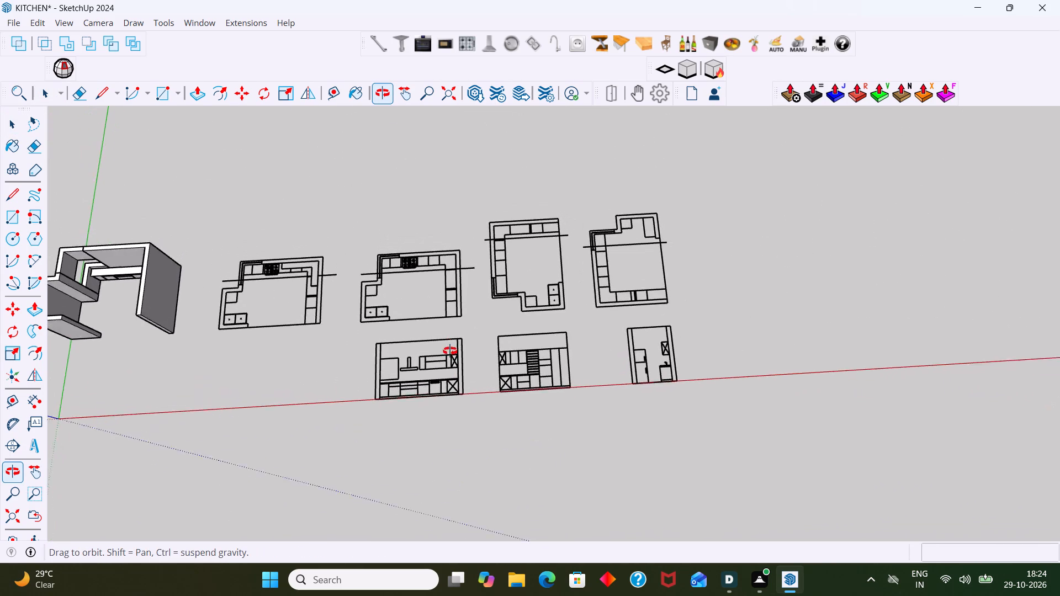
middle_click_drag(450, 351, 463, 275)
scroll(401, 321, "up", 9)
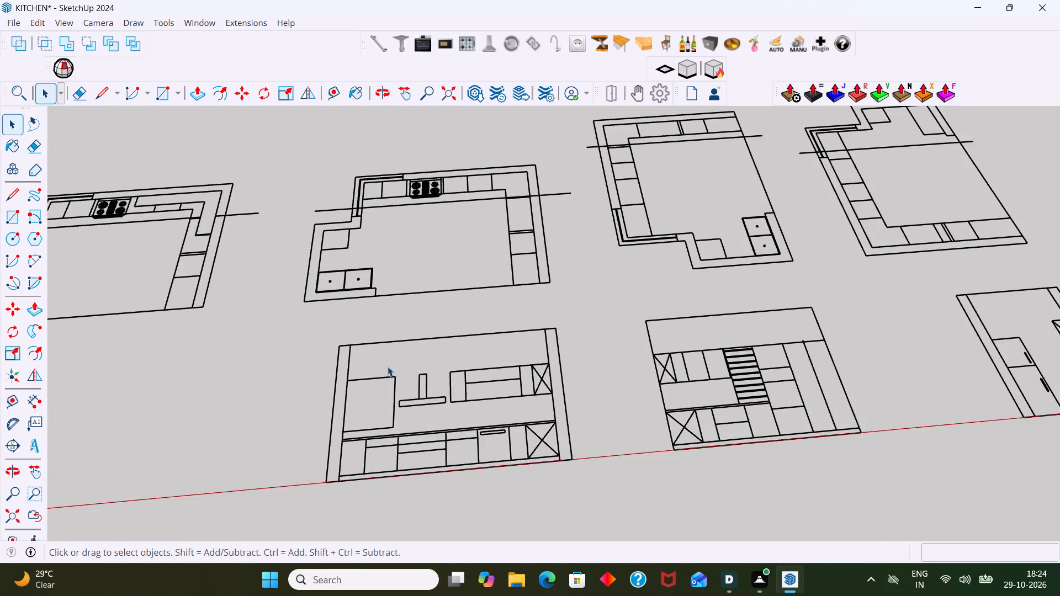
middle_click_drag(386, 372, 379, 399)
scroll(374, 377, "down", 2)
Draw a 4050 x 2160 mm rectangle between the first elevation's side walls, from its top edge down to the countertop.
key("r")
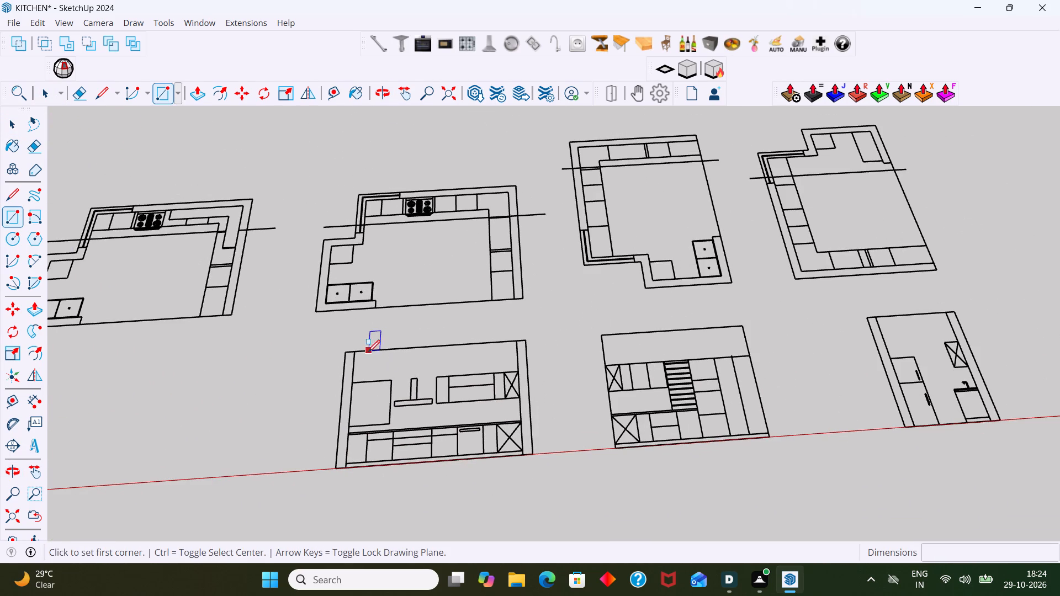
left_click(358, 352)
scroll(515, 417, "up", 3)
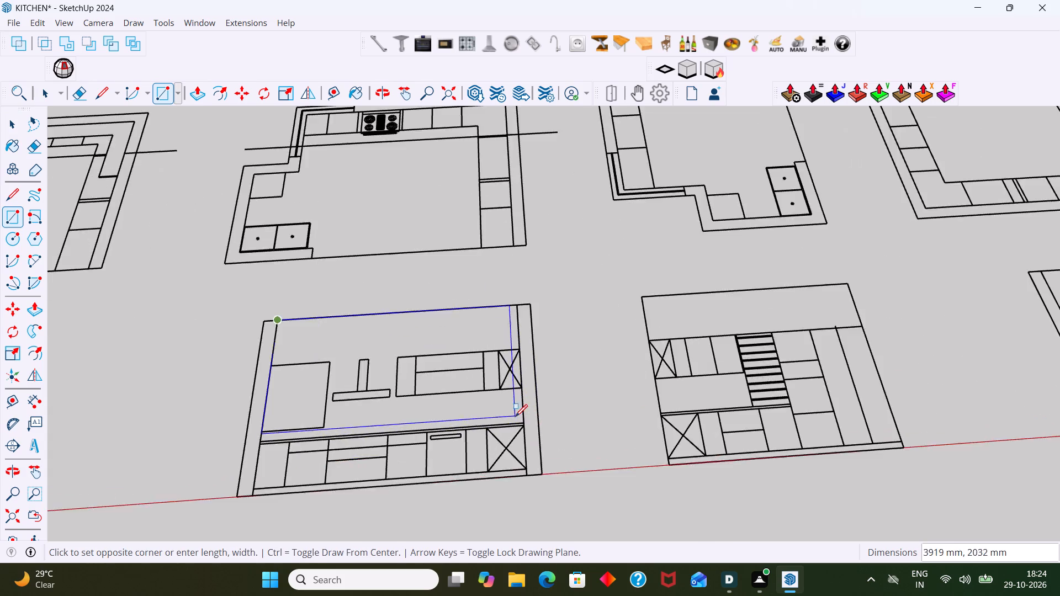
scroll(515, 417, "up", 9)
left_click(542, 423)
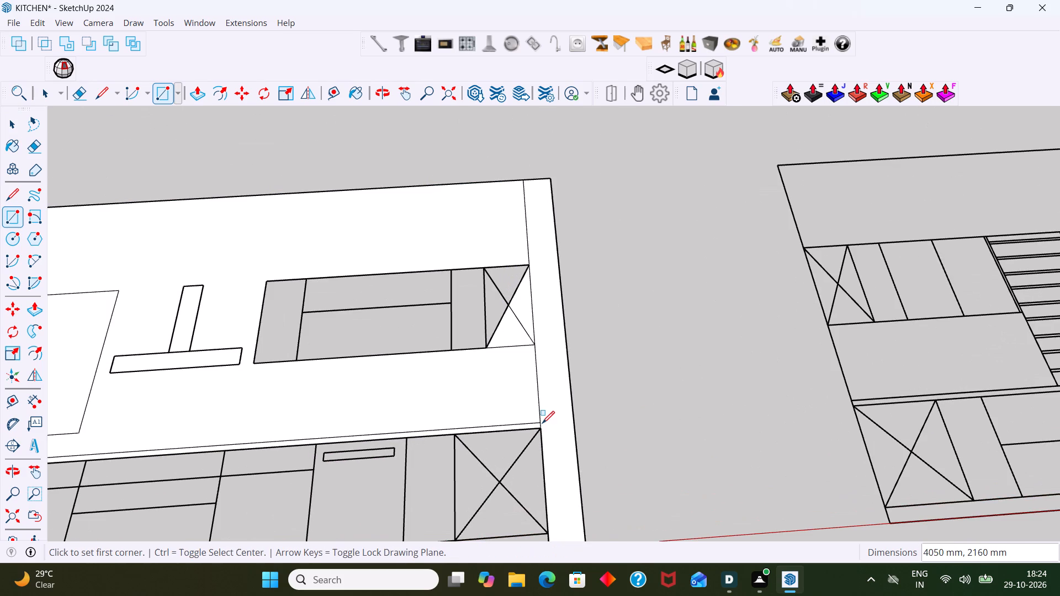
key("space")
Delete the faces filling the two side wall strips of the first elevation.
scroll(543, 428, "down", 3)
left_click(561, 437)
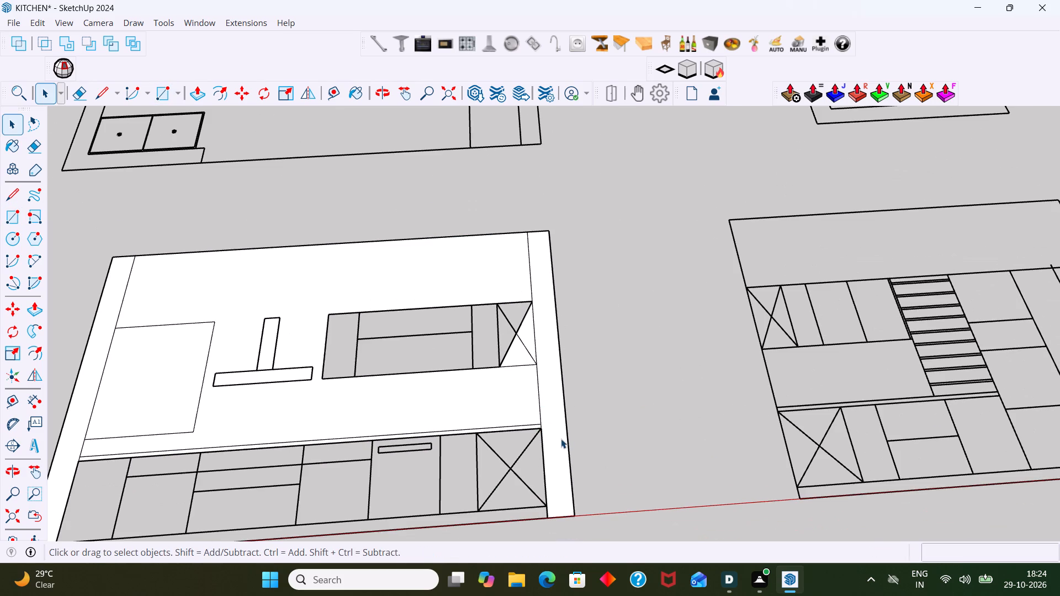
key("Delete")
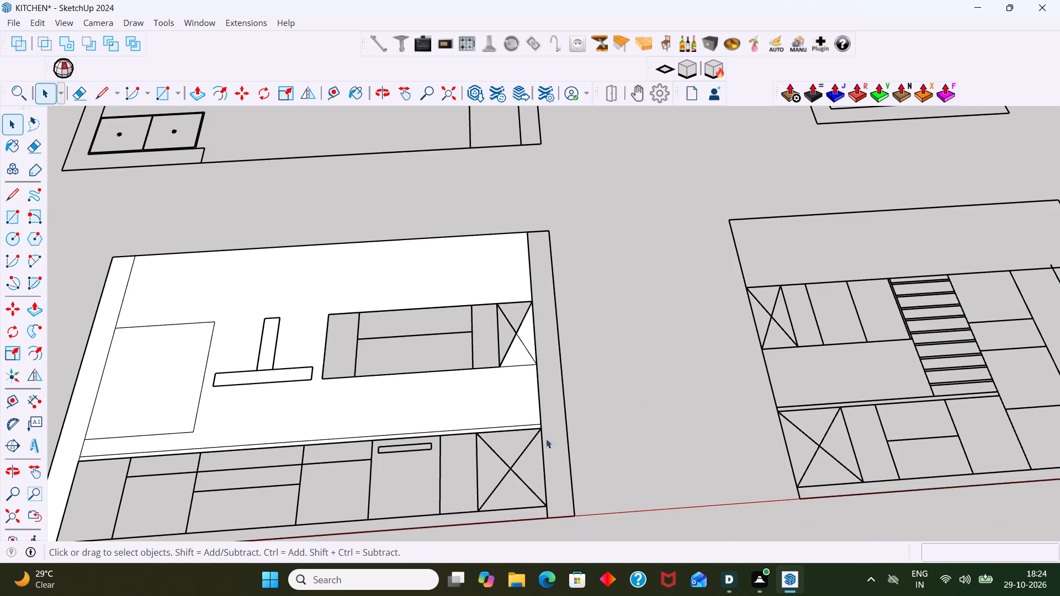
left_click(81, 408)
key("Delete")
Draw a 2000 x 700 mm rectangle over the wall cabinet run and delete the face filling the adjoining side wall strip.
scroll(108, 407, "down", 6)
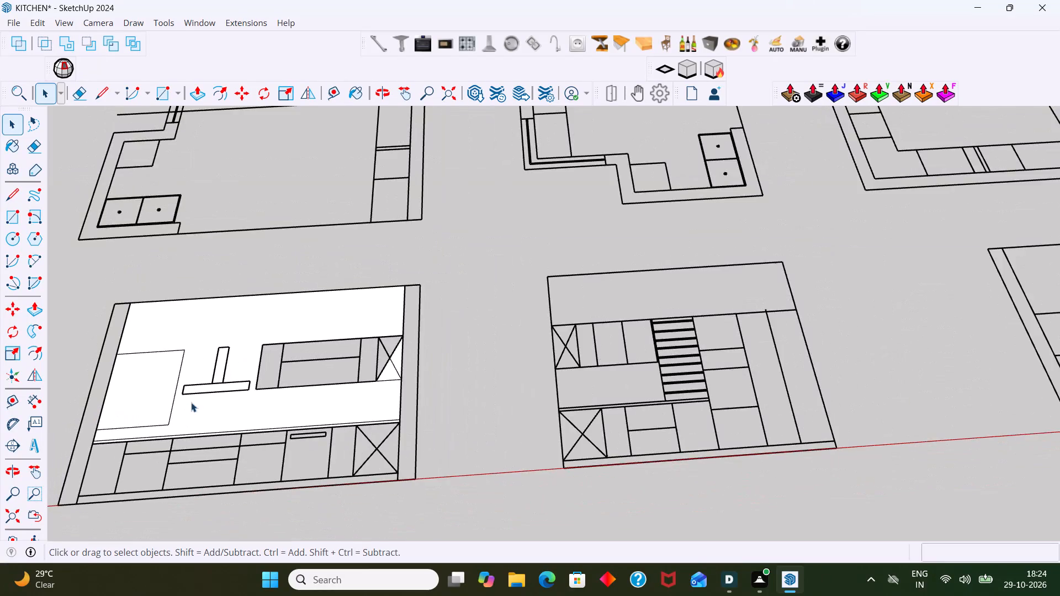
scroll(191, 402, "down", 2)
scroll(331, 393, "up", 3)
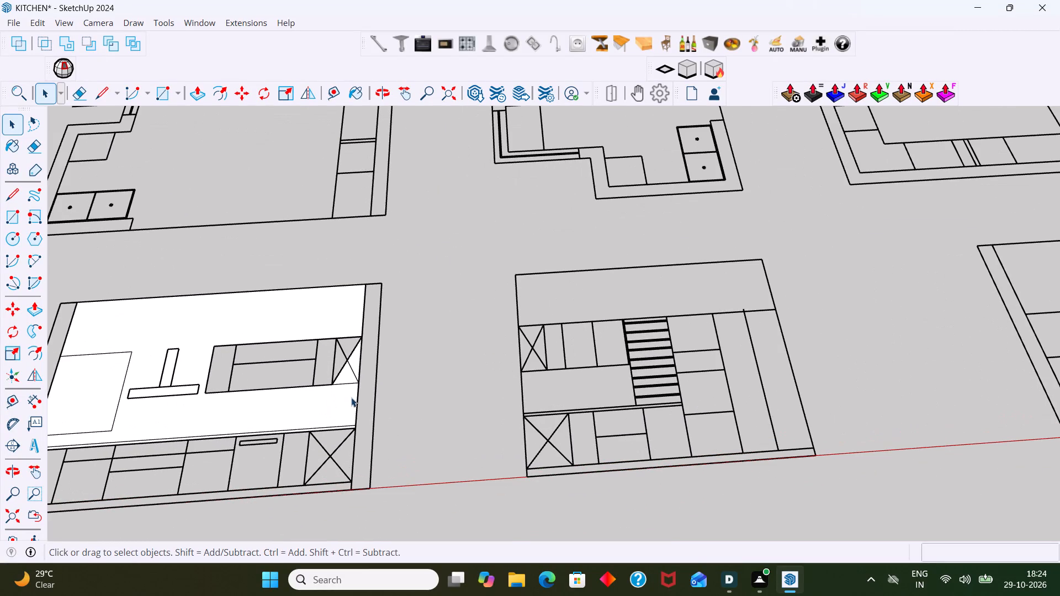
key("r")
left_click(215, 347)
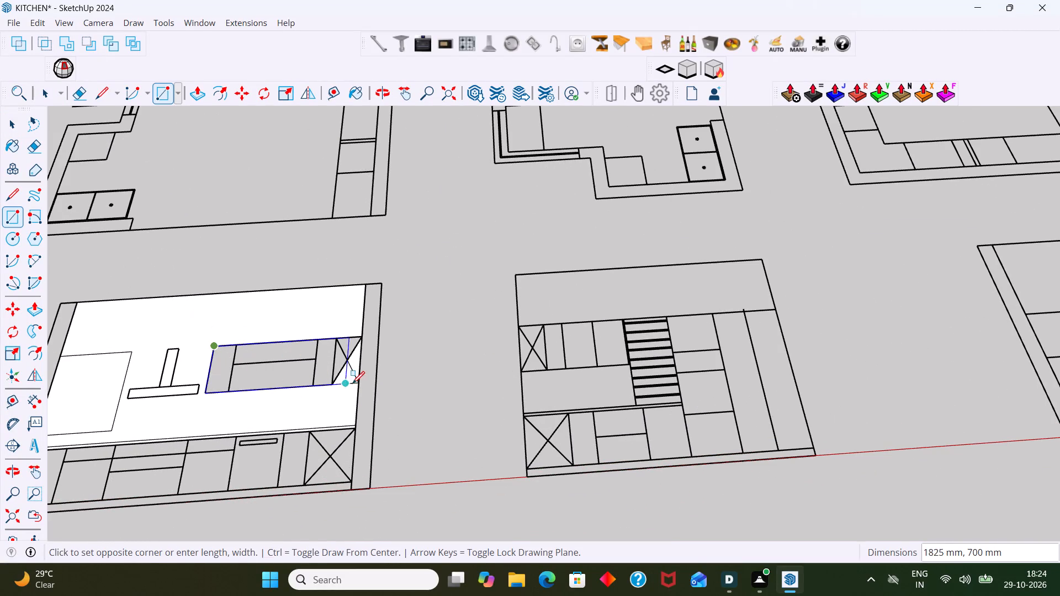
left_click(359, 383)
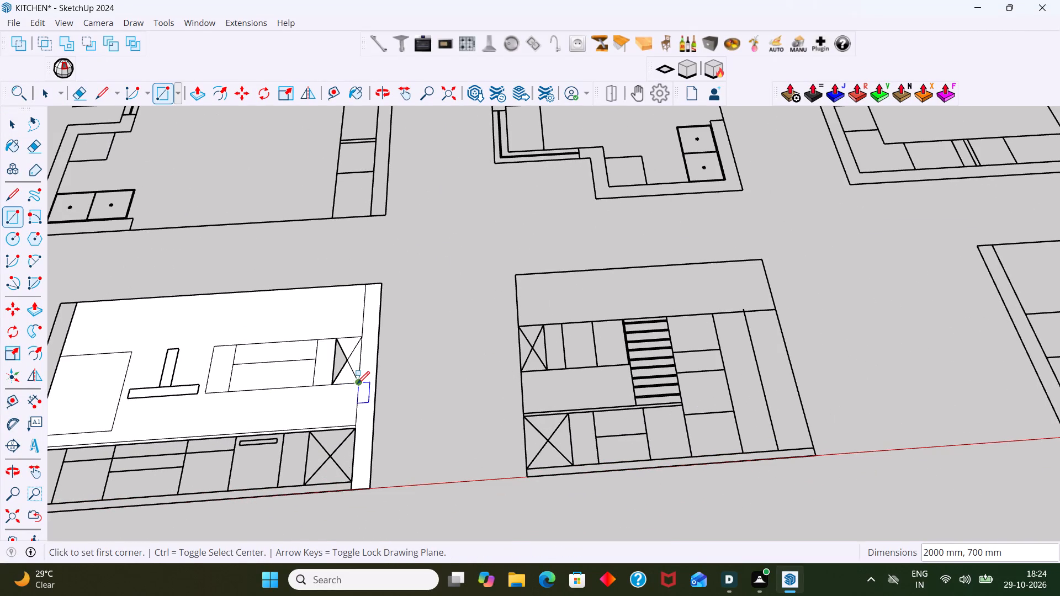
key("space")
left_click(361, 389)
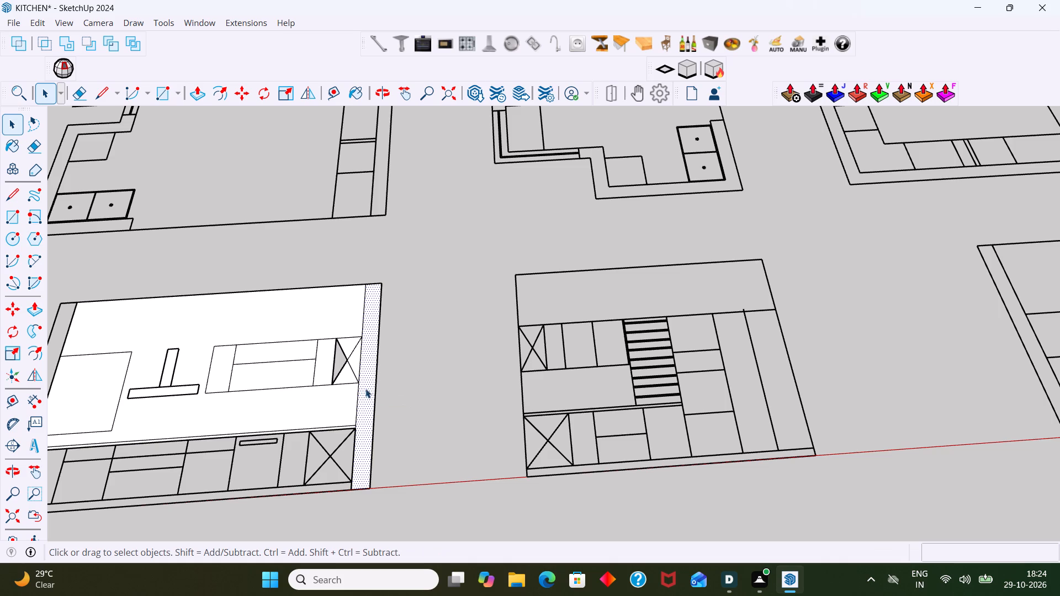
key("Delete")
Trace a 700 mm line along the crossed wall cabinet's inner side edge to fill its open triangle.
scroll(336, 366, "up", 5)
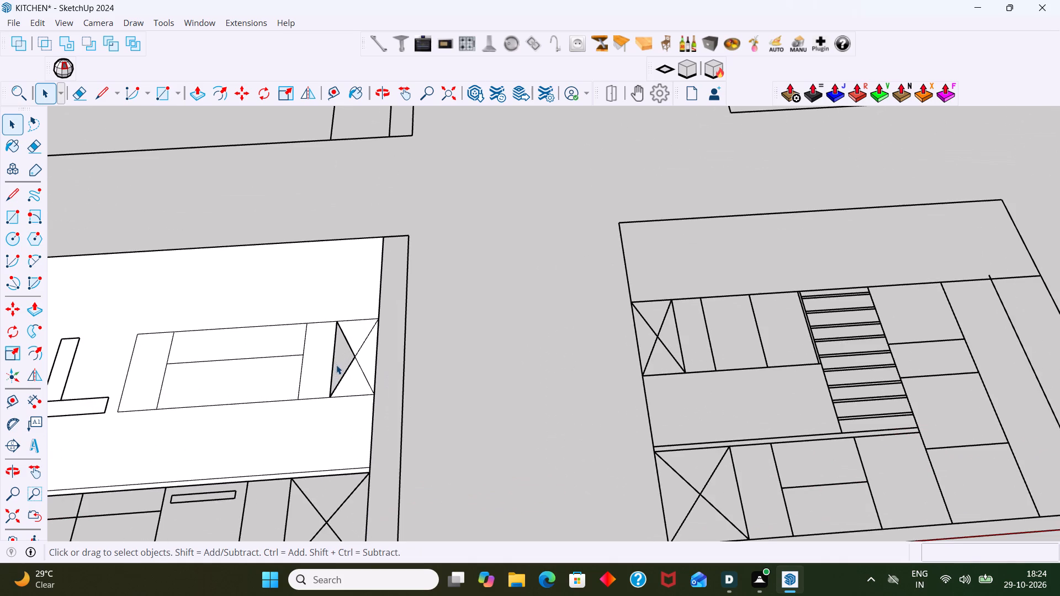
key("l")
left_click(337, 324)
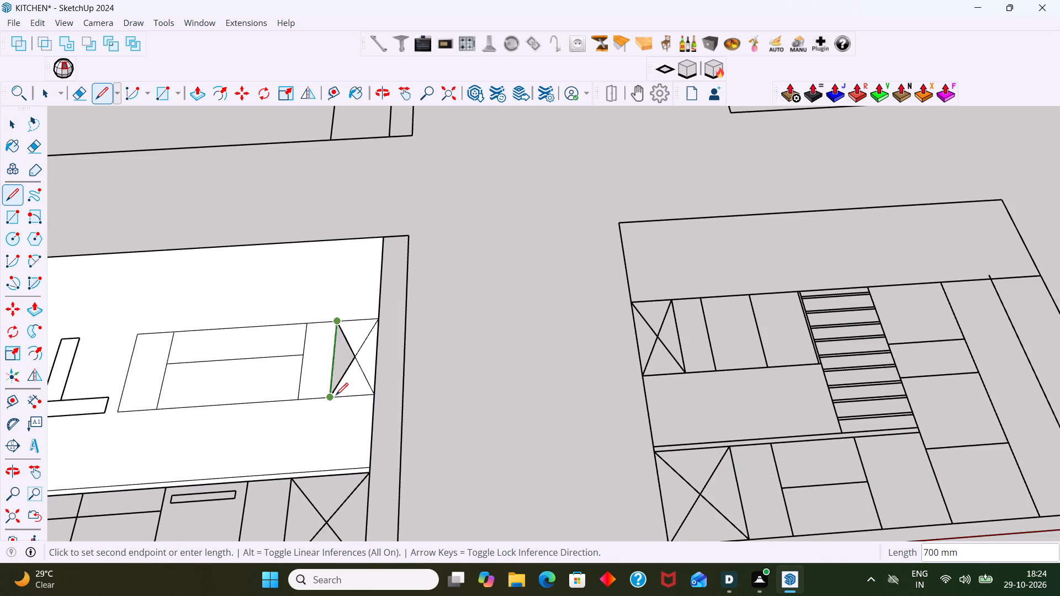
left_click(331, 396)
key("space")
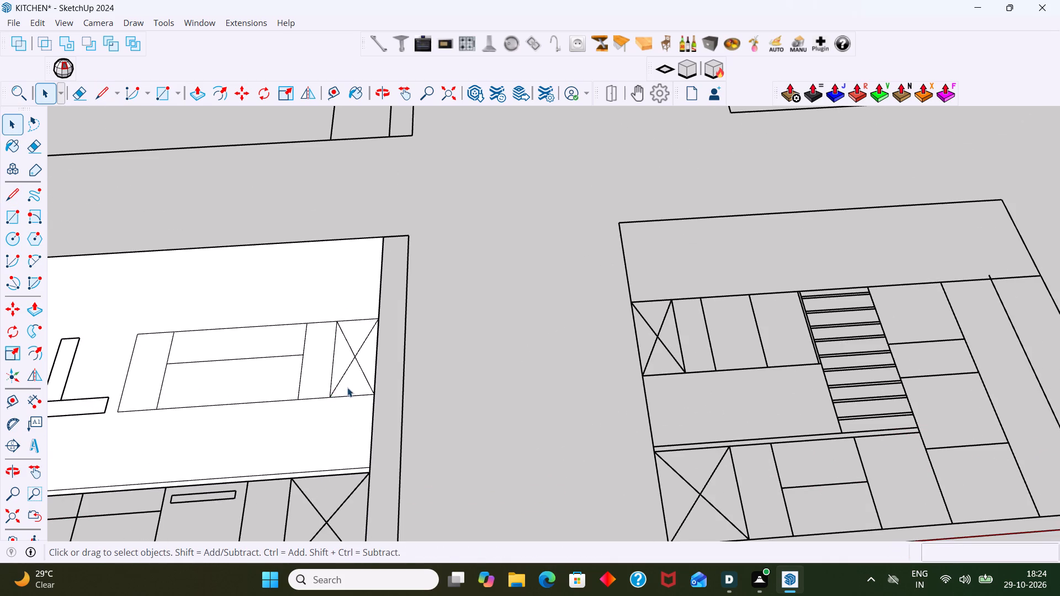
Delete the four diagonal edge segments inside the crossed wall cabinet so it is one plain panel face.
scroll(351, 385, "down", 11)
middle_click_drag(359, 386, 360, 415)
scroll(351, 389, "up", 4)
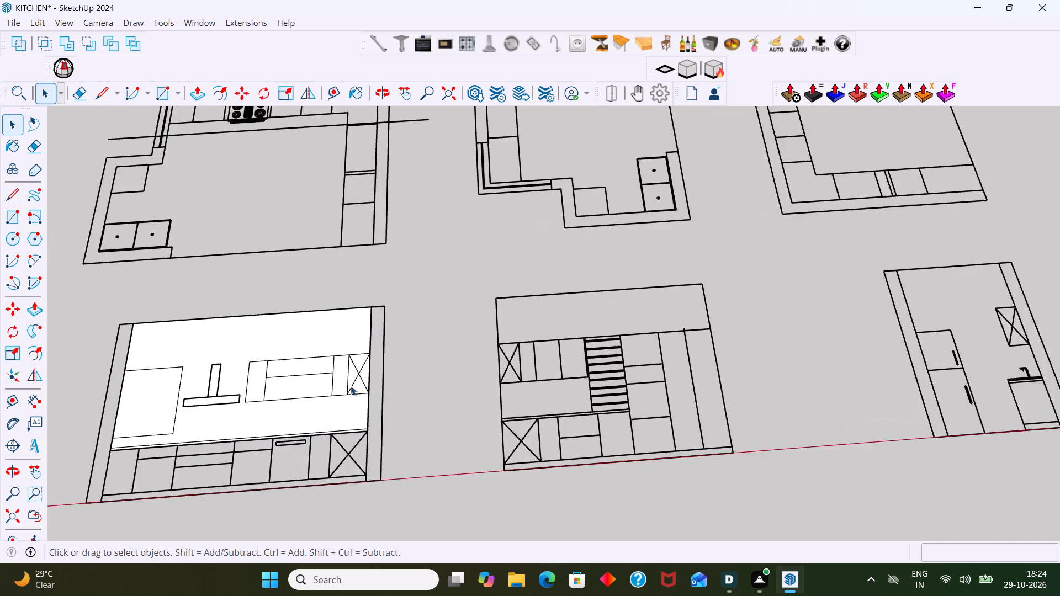
middle_click_drag(351, 384, 427, 353)
scroll(428, 353, "down", 6)
scroll(430, 352, "up", 4)
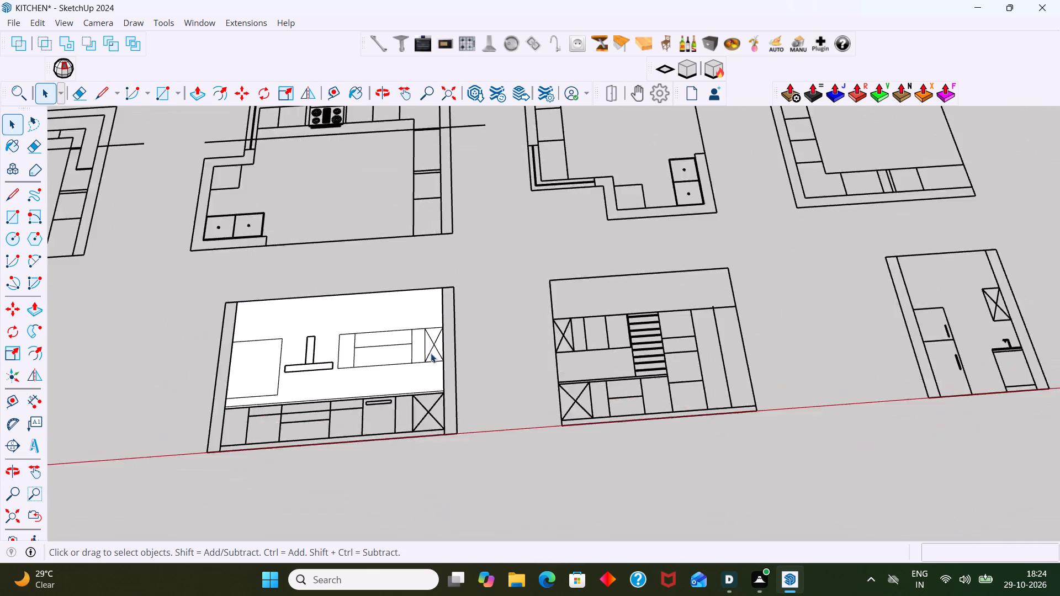
scroll(431, 353, "up", 3)
middle_click_drag(426, 369, 398, 413)
scroll(418, 366, "up", 4)
left_click(441, 322)
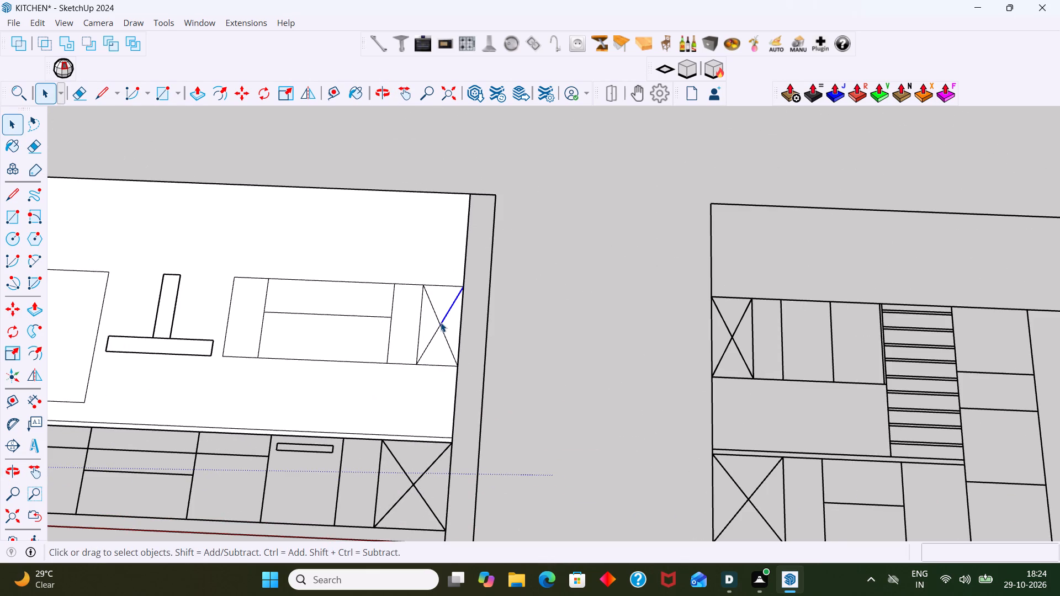
key("Delete")
left_click(438, 318)
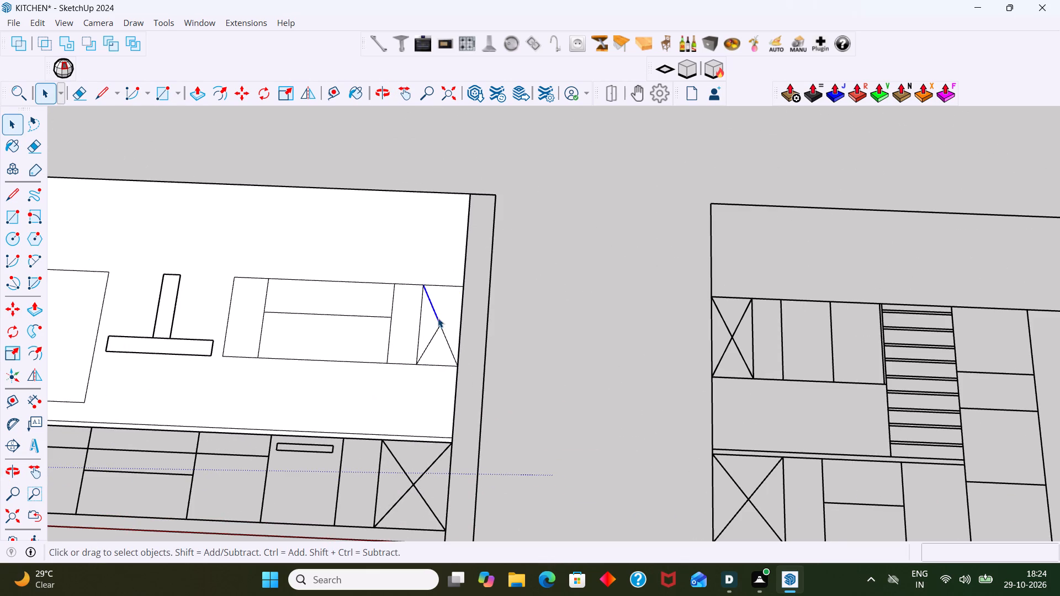
key("Delete")
left_click(434, 331)
key("Delete")
left_click(444, 333)
key("Delete")
Examine the 3D kitchen's back wall and base cabinet run, and compare them with the first reference elevation.
scroll(432, 354, "down", 20)
scroll(432, 354, "down", 1)
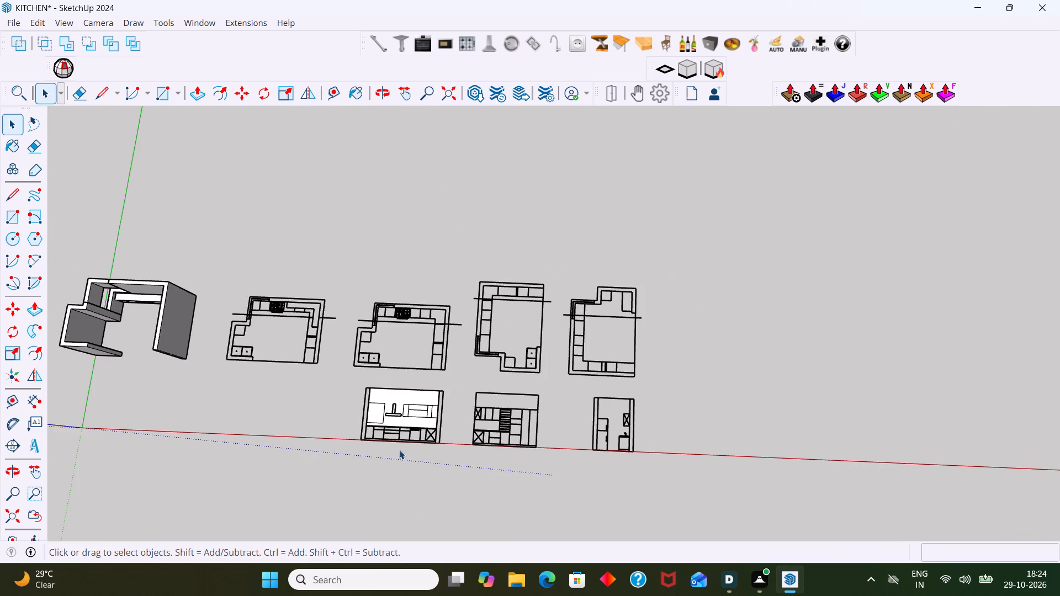
middle_click_drag(298, 413, 364, 272)
scroll(184, 379, "up", 6)
middle_click_drag(139, 402, 246, 358)
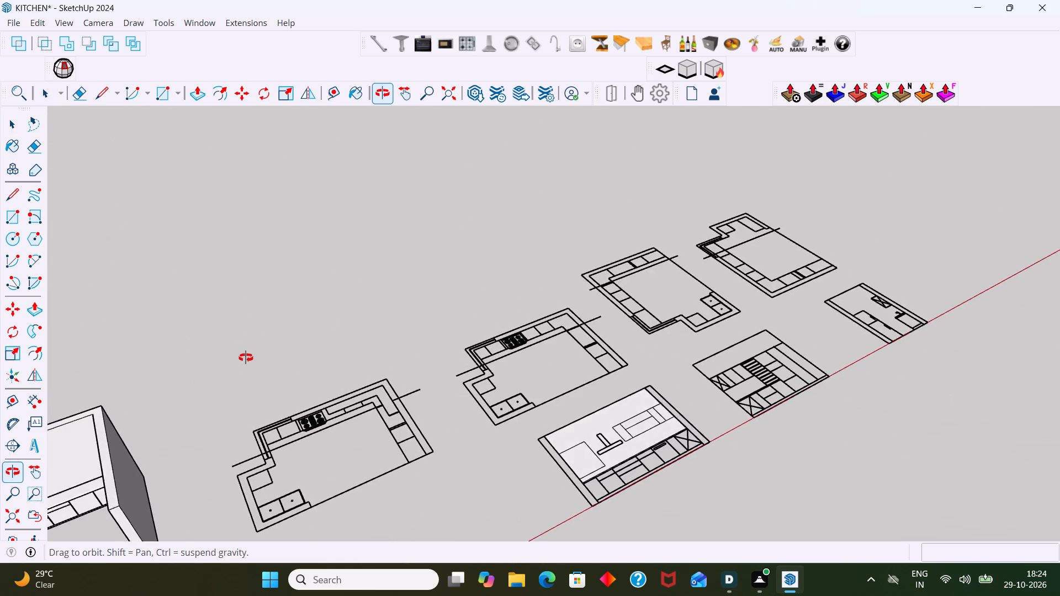
middle_click_drag(246, 358, 264, 320)
scroll(138, 426, "down", 6)
middle_click_drag(182, 462, 268, 413, "shift")
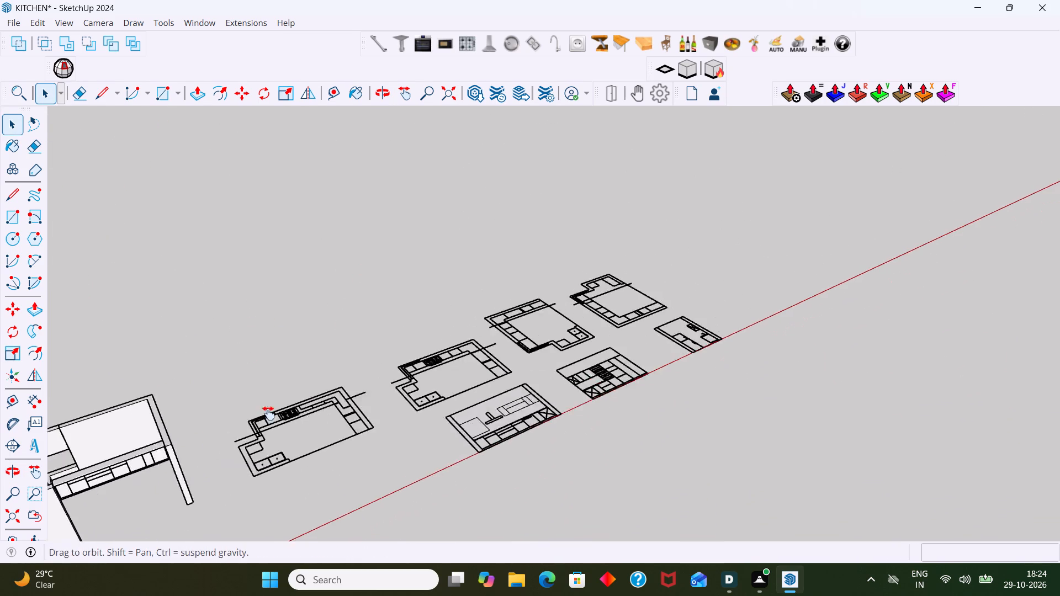
middle_click_drag(268, 413, 350, 373, "shift")
scroll(288, 379, "up", 18)
scroll(319, 395, "up", 3)
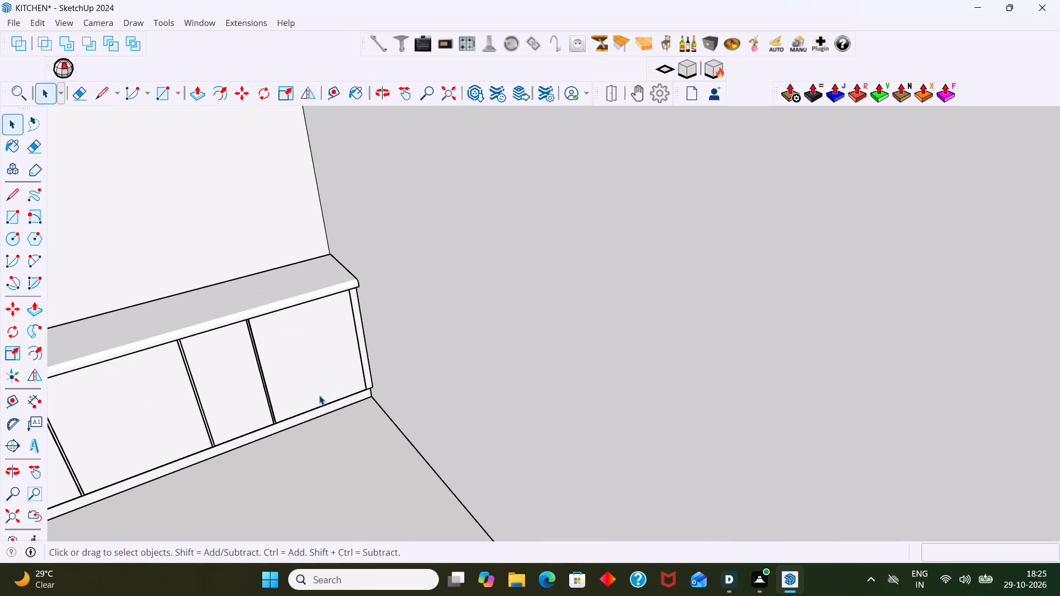
middle_click_drag(341, 374, 344, 379)
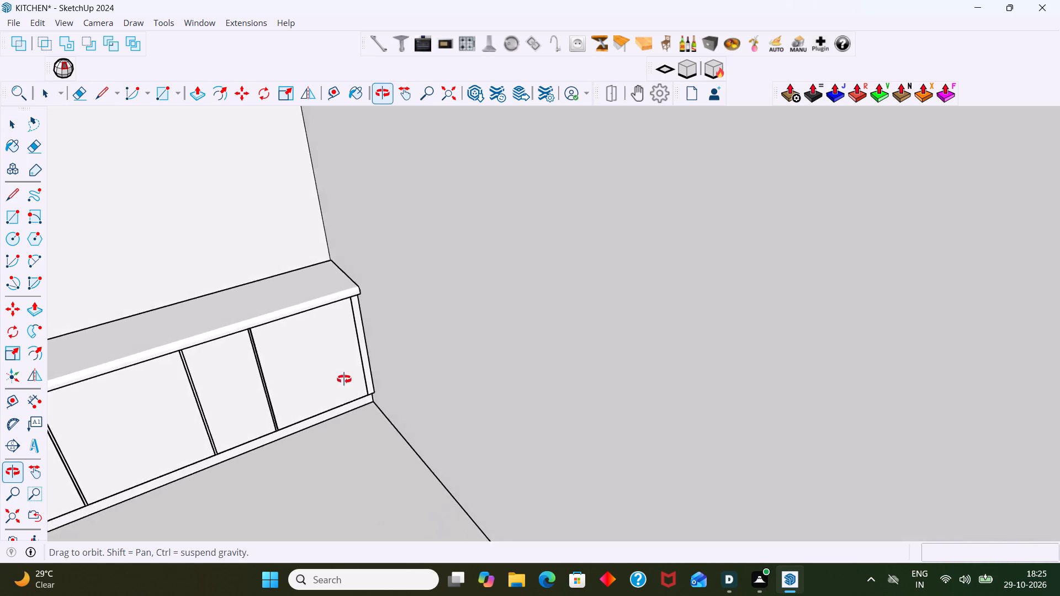
middle_click_drag(344, 379, 388, 373)
scroll(389, 369, "down", 13)
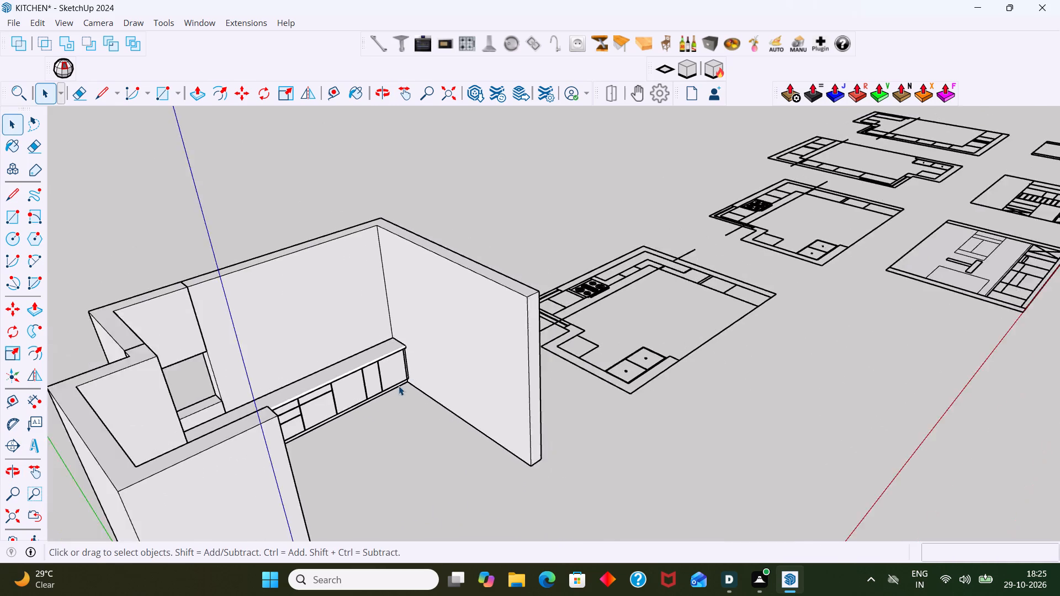
middle_click_drag(373, 386, 330, 387)
scroll(427, 369, "down", 12)
middle_click_drag(526, 358, 460, 465)
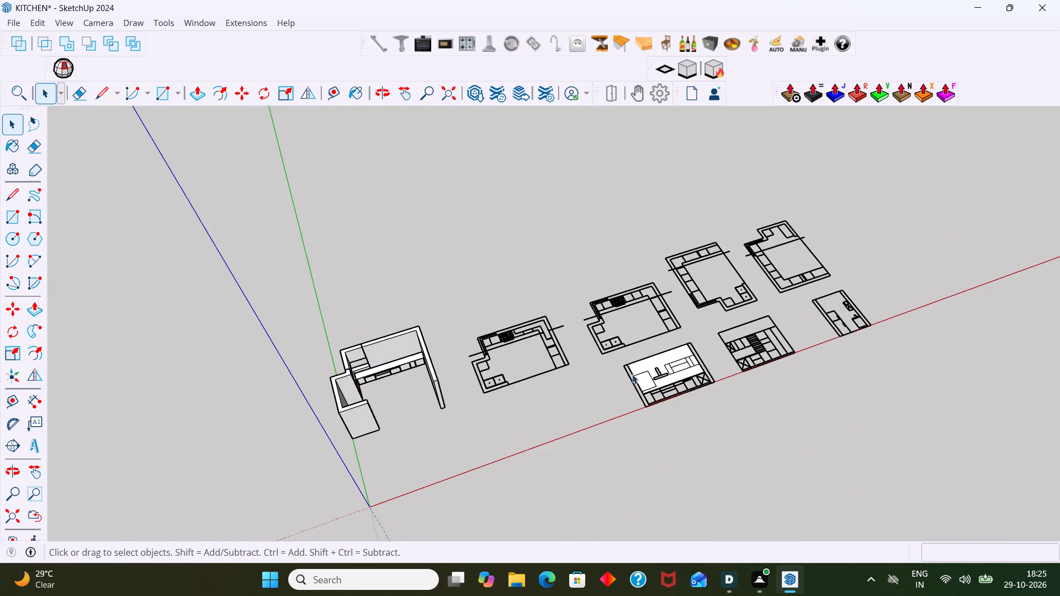
scroll(634, 373, "up", 6)
middle_click_drag(656, 376, 375, 371, "shift")
scroll(399, 373, "up", 3)
middle_click_drag(358, 400, 294, 483)
scroll(337, 402, "up", 4)
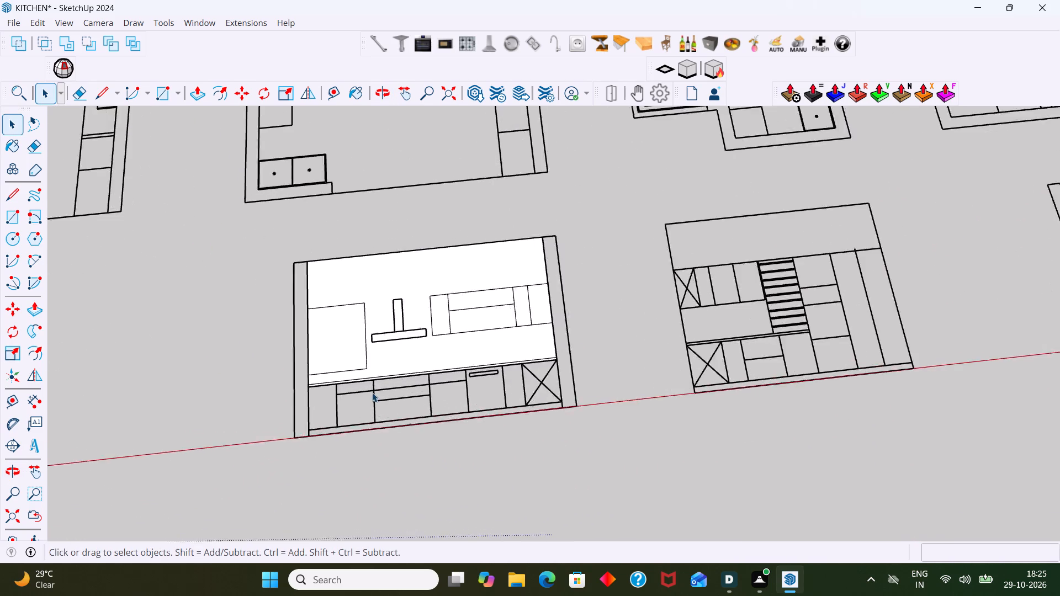
scroll(372, 392, "up", 9)
middle_click_drag(385, 386, 373, 426)
scroll(372, 354, "down", 8)
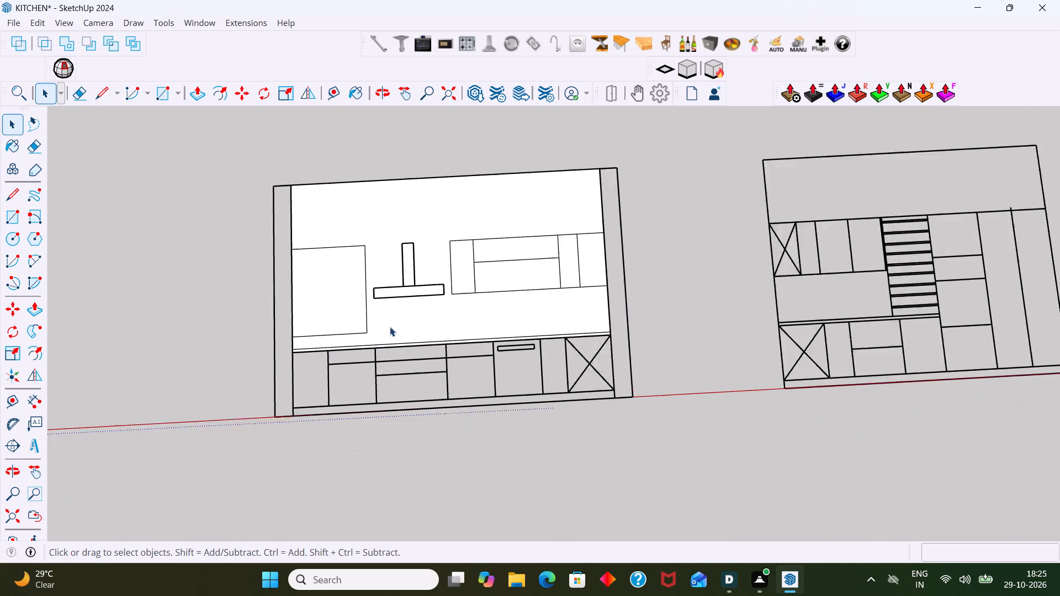
scroll(395, 291, "up", 3)
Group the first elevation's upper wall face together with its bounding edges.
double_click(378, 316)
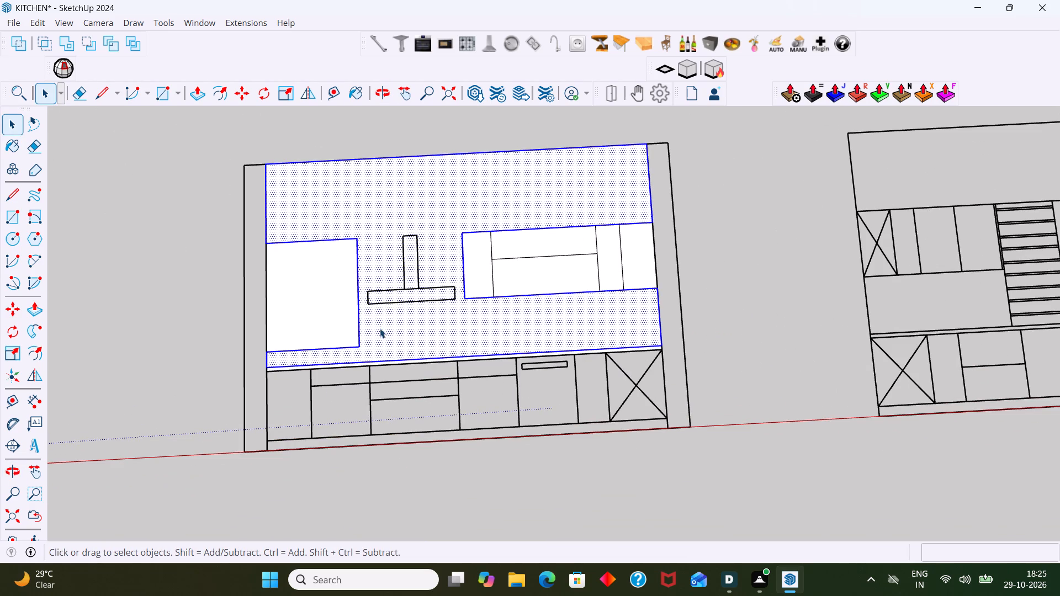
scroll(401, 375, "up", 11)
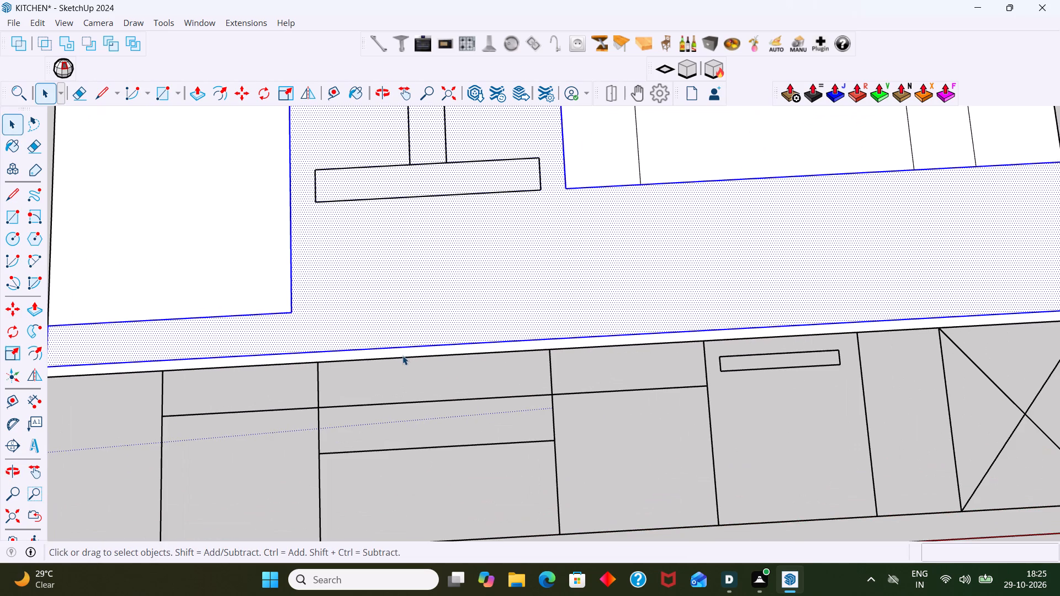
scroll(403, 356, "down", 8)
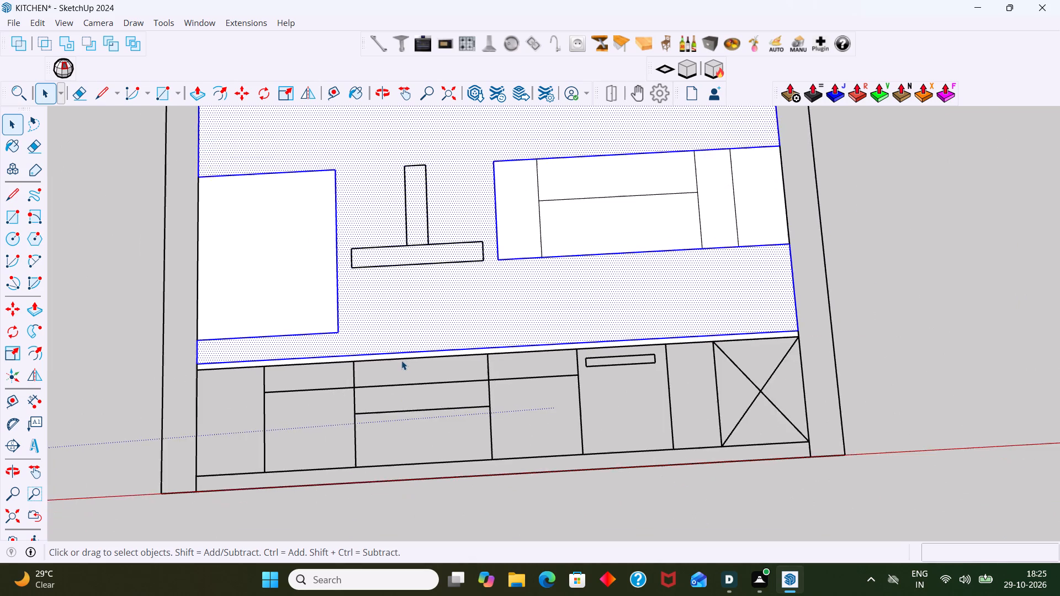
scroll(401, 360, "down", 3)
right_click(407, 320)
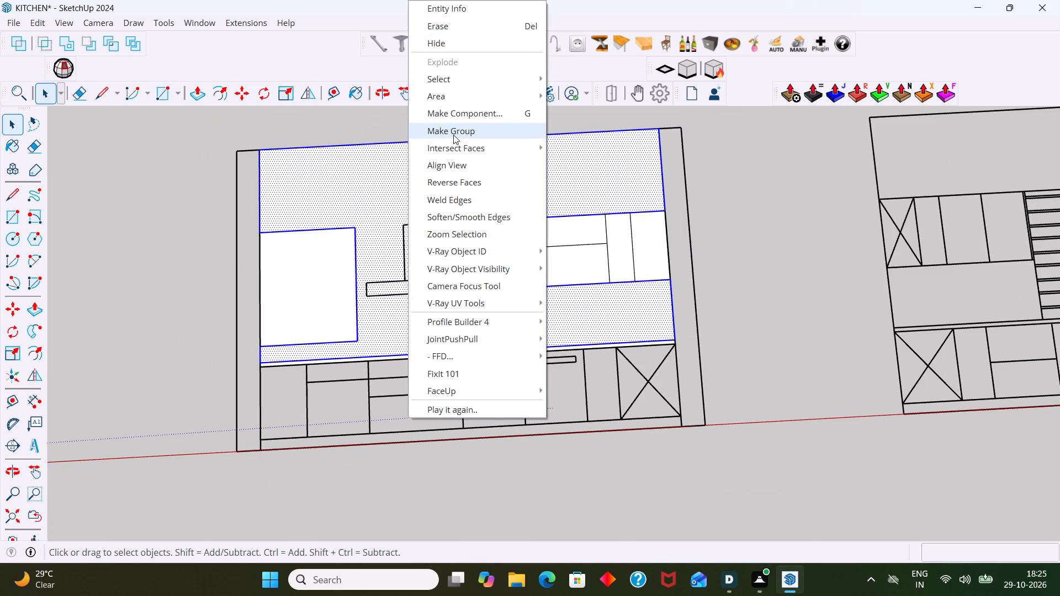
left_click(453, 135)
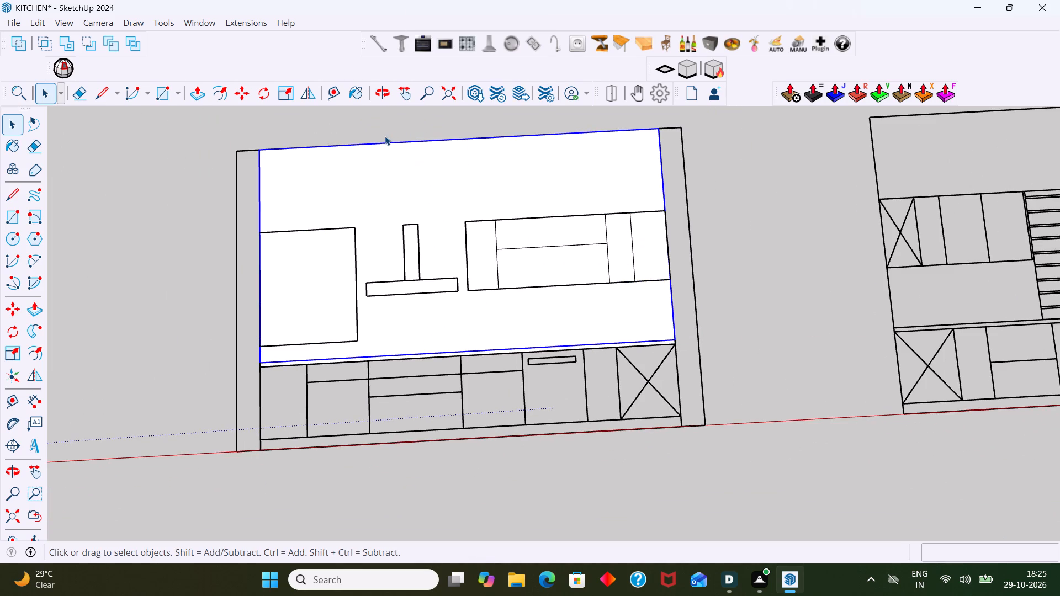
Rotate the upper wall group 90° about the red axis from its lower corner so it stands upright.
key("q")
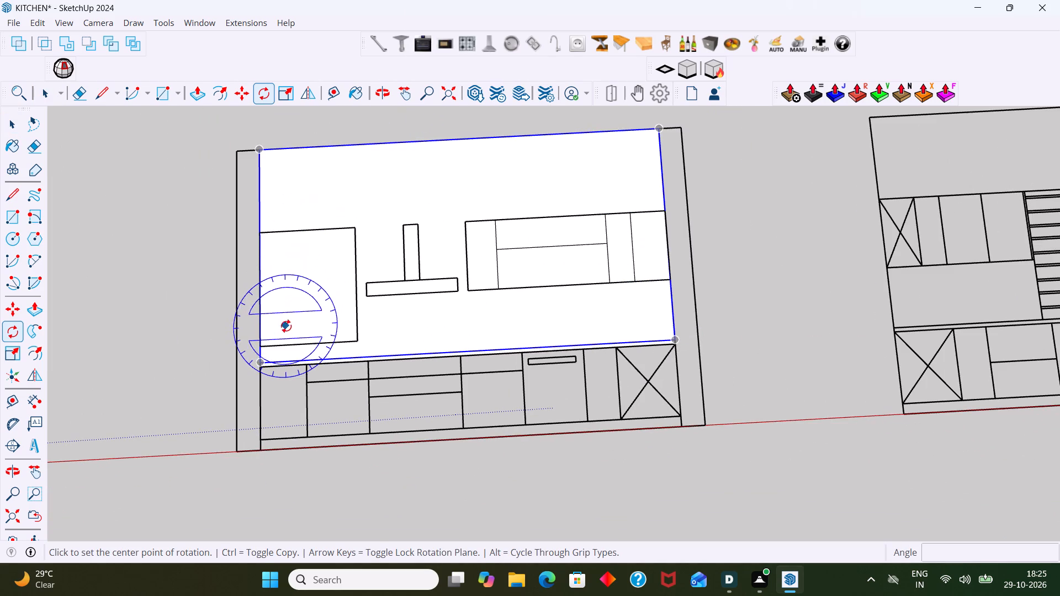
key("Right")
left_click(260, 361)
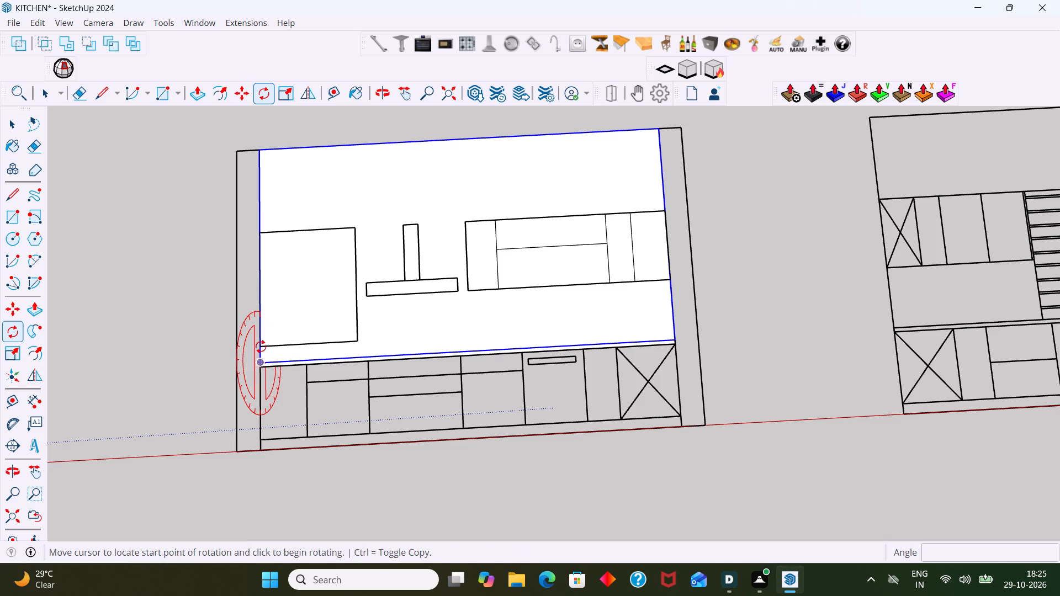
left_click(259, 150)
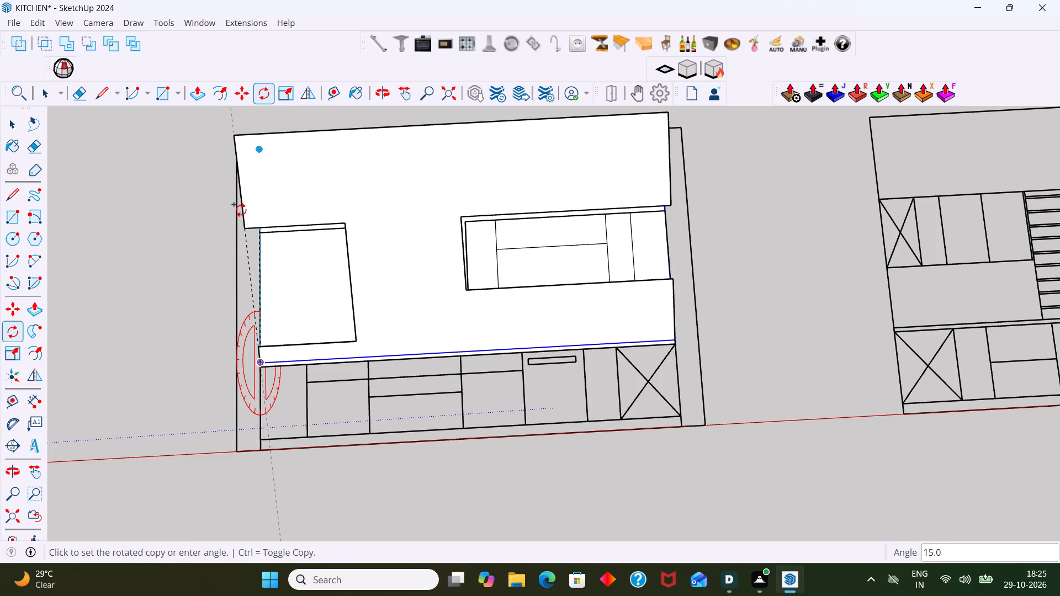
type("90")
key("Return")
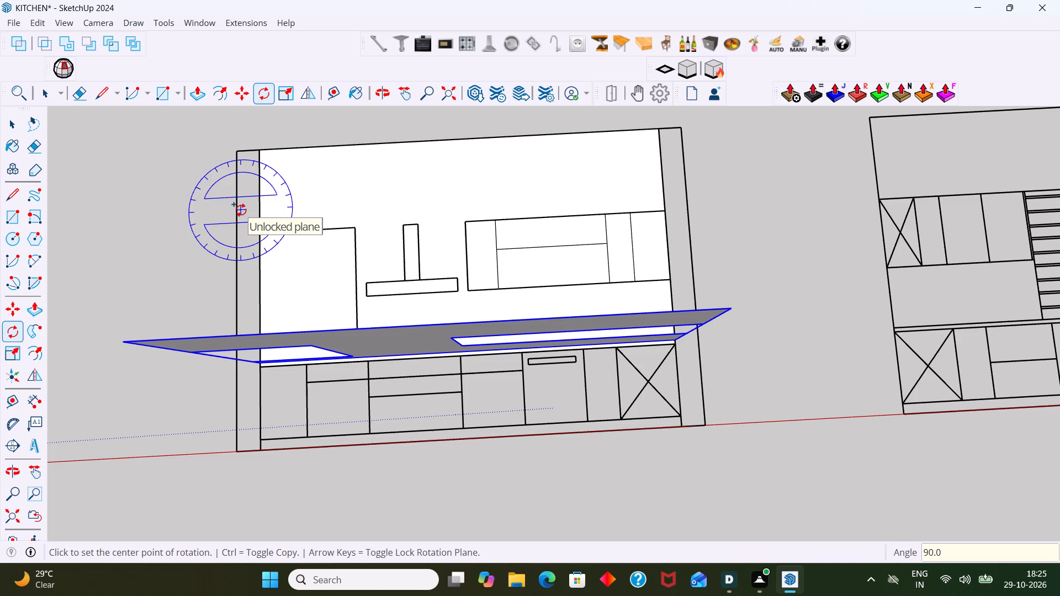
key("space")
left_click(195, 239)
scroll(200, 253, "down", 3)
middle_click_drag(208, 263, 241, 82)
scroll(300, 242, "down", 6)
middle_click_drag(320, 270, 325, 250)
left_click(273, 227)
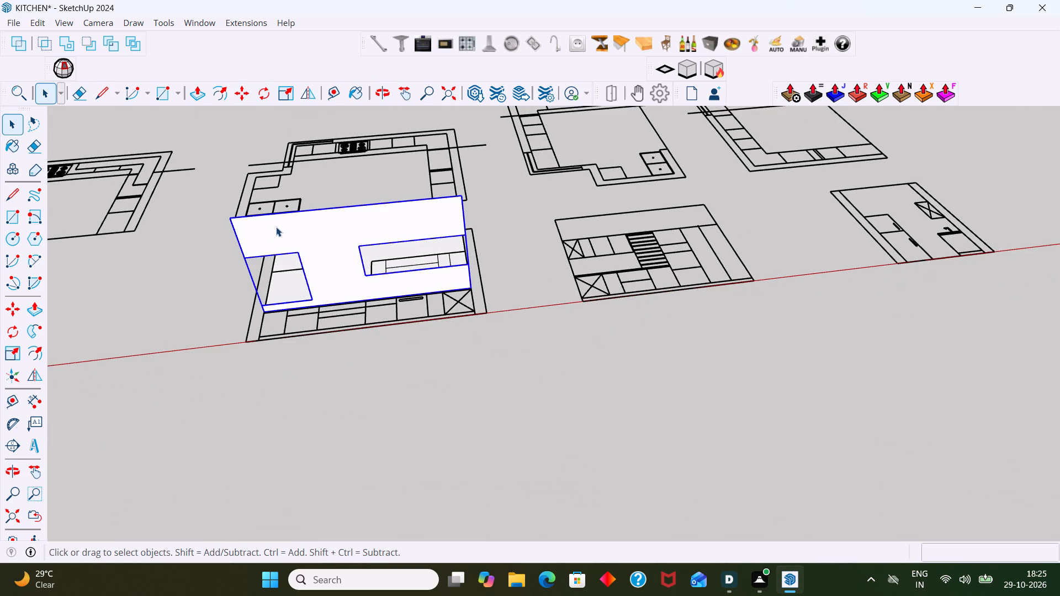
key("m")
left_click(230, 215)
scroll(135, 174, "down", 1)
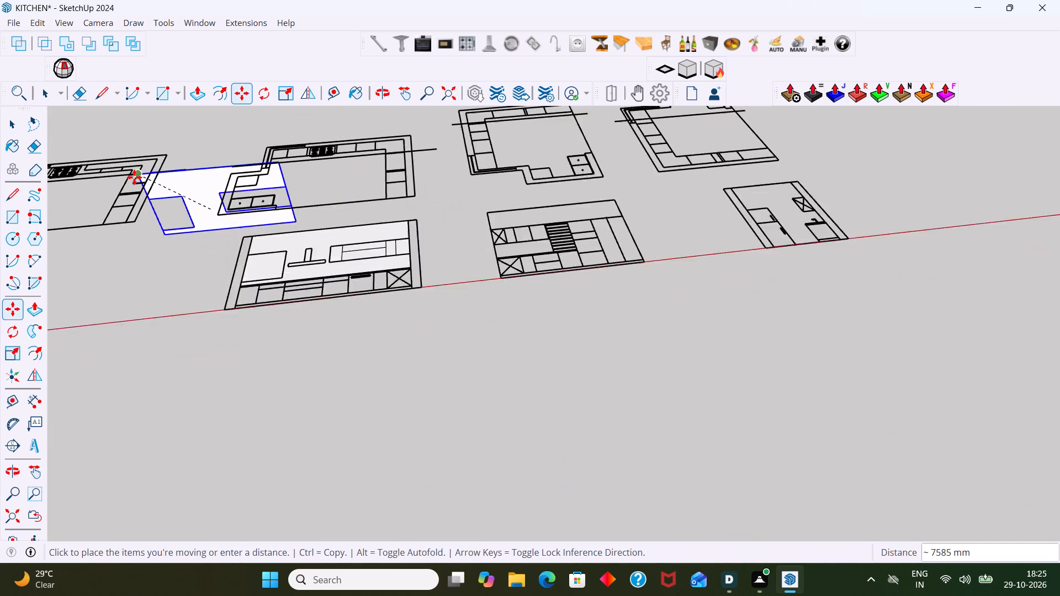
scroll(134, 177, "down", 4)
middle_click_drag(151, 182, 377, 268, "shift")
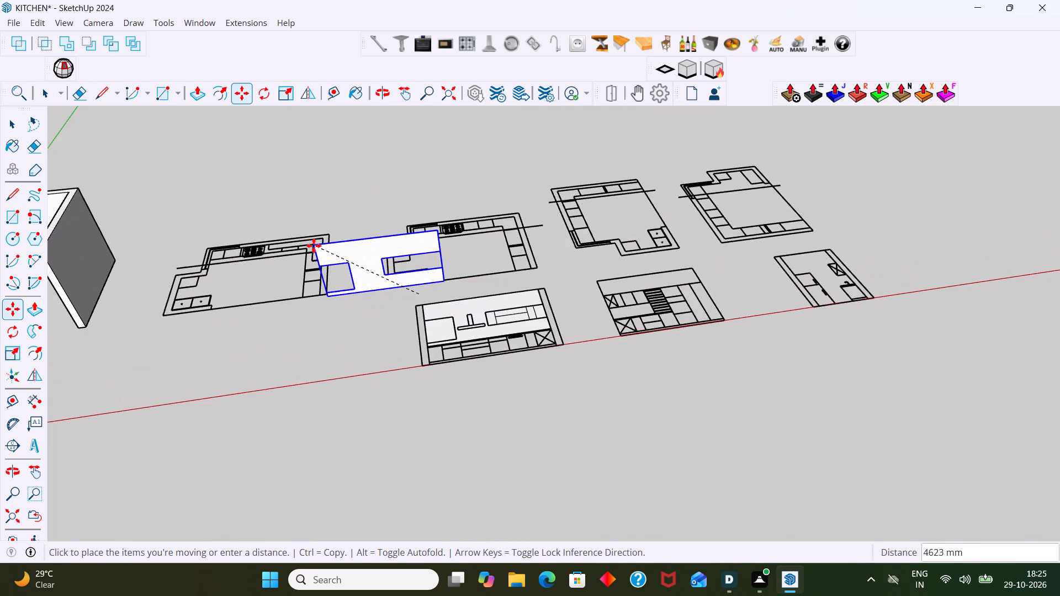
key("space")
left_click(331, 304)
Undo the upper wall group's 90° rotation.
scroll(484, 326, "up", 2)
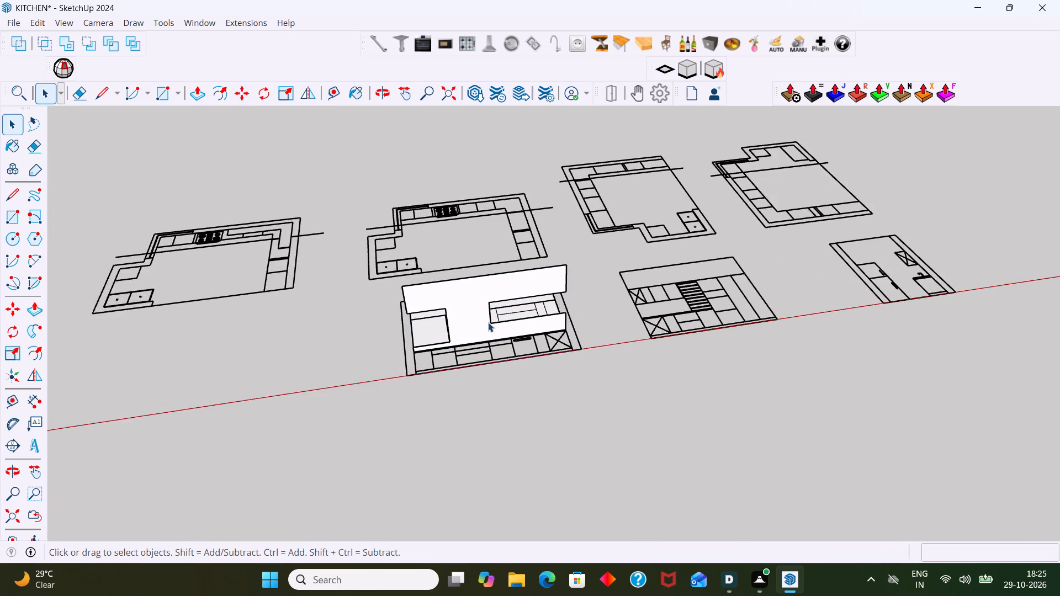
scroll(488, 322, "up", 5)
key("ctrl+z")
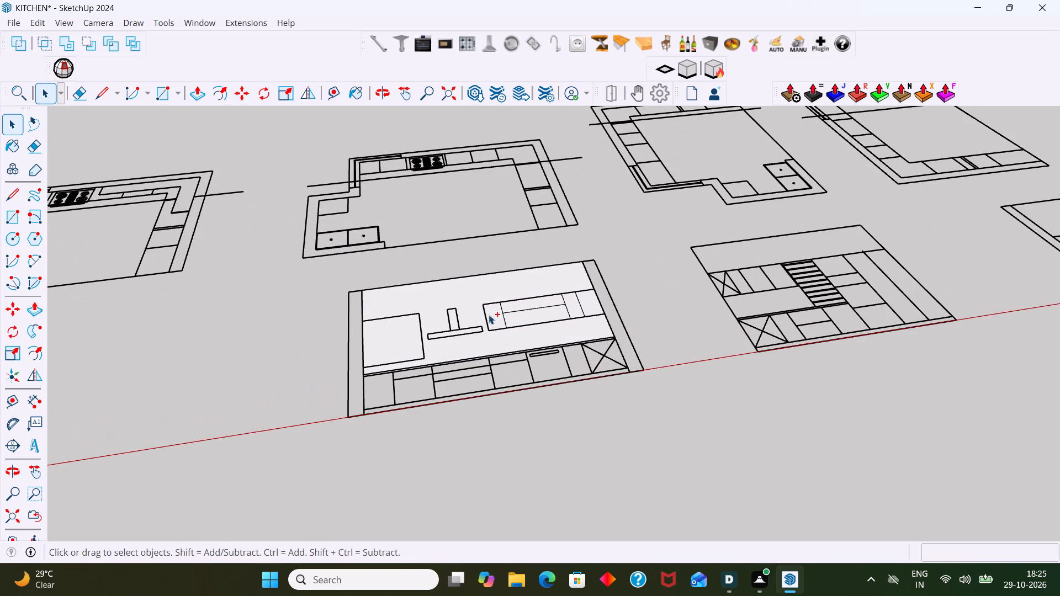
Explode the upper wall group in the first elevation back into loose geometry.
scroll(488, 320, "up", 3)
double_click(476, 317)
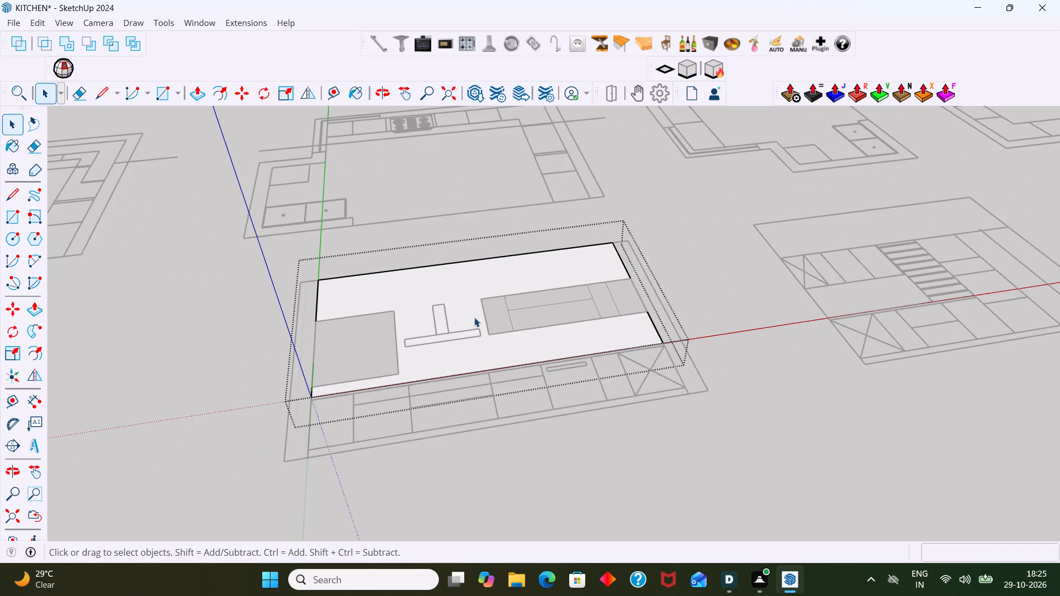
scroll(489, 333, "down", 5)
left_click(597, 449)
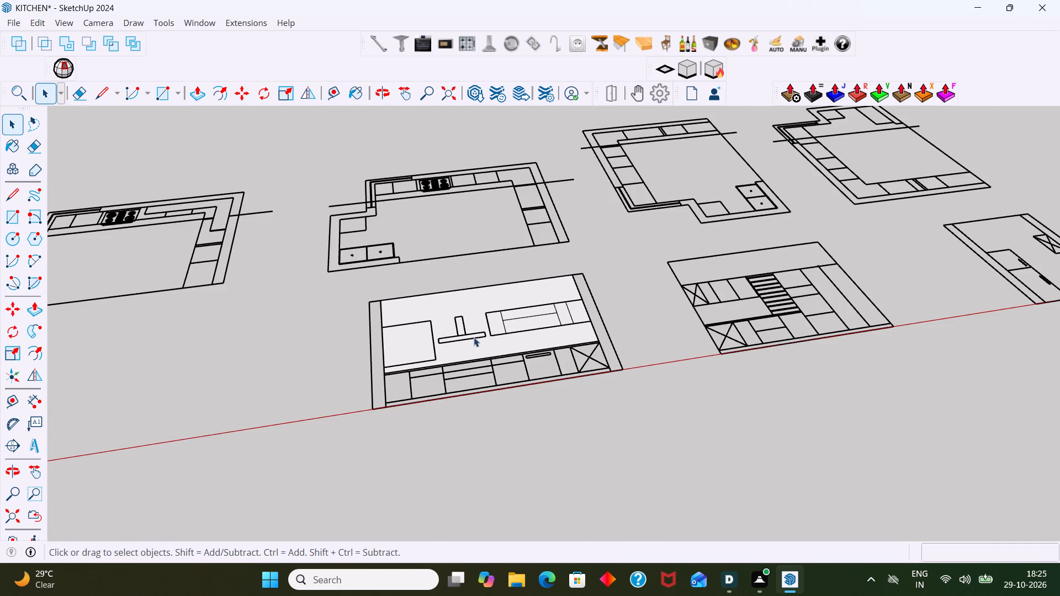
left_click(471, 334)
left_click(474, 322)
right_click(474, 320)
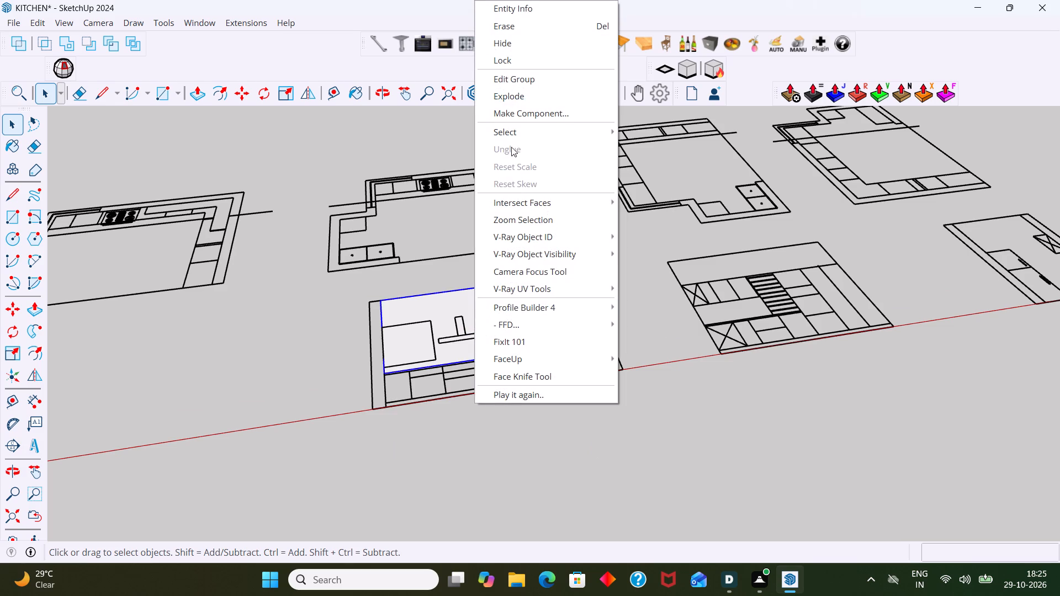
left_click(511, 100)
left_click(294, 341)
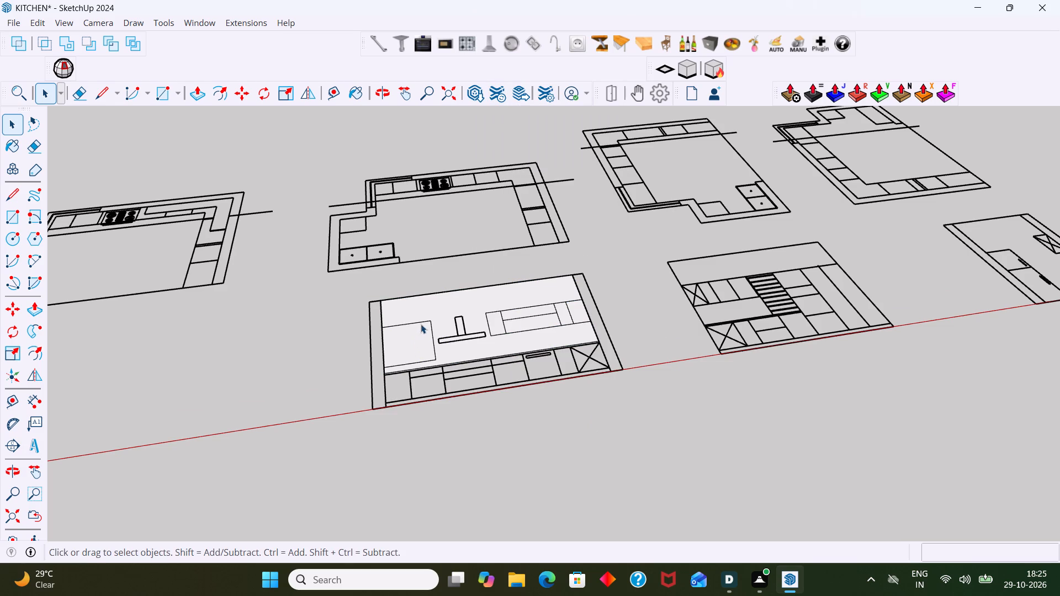
Group the first elevation's upper wall face and its bounding edges with the wall cabinets' faces and dividers and the inverted-T hood outline.
double_click(432, 315)
middle_click_drag(469, 343, 442, 422)
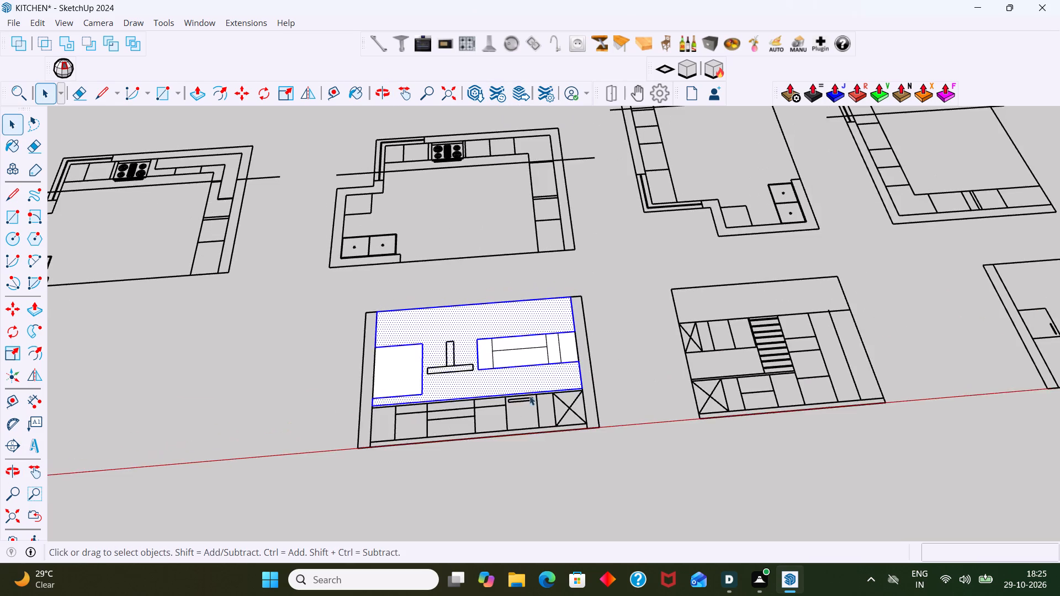
scroll(521, 354, "up", 7)
left_click(504, 347, "shift")
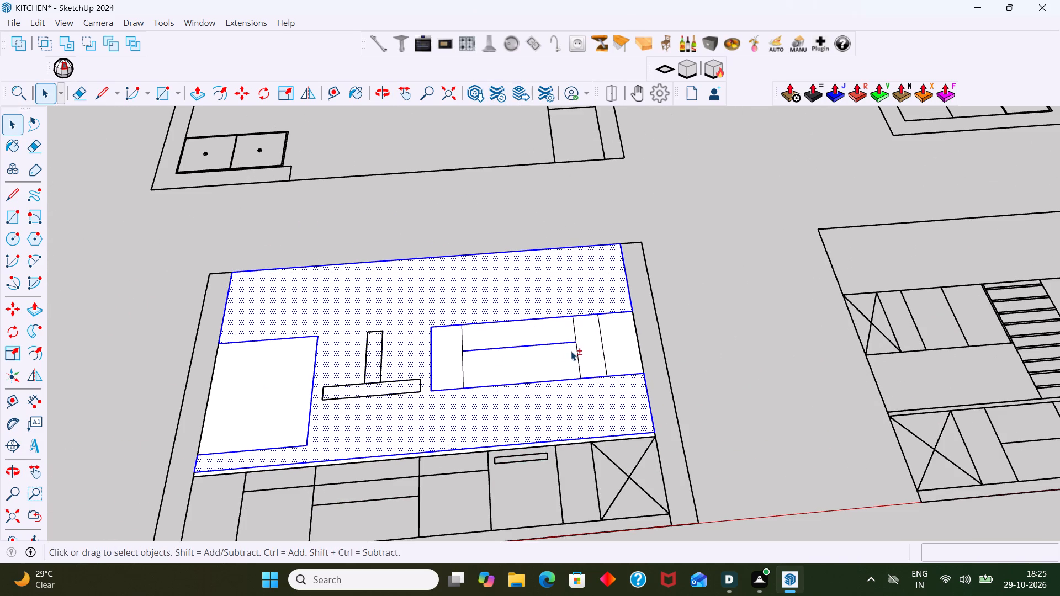
left_click(575, 351, "shift")
left_click(600, 335, "shift")
left_click(635, 333, "shift")
left_click_drag(577, 329, 575, 326, "shift")
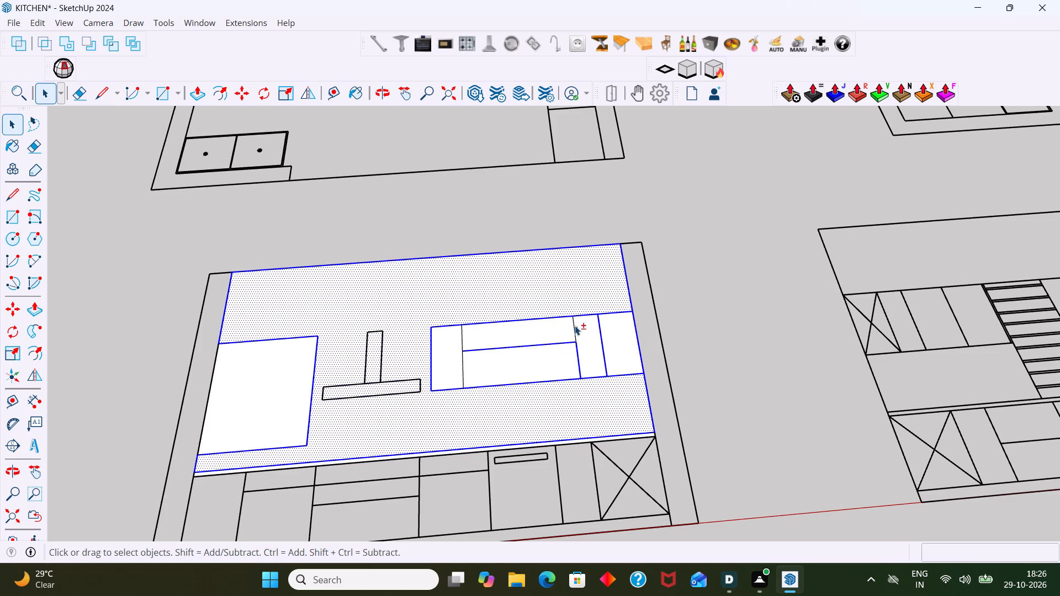
left_click_drag(575, 326, 572, 324, "shift")
left_click_drag(480, 366, 456, 364, "shift")
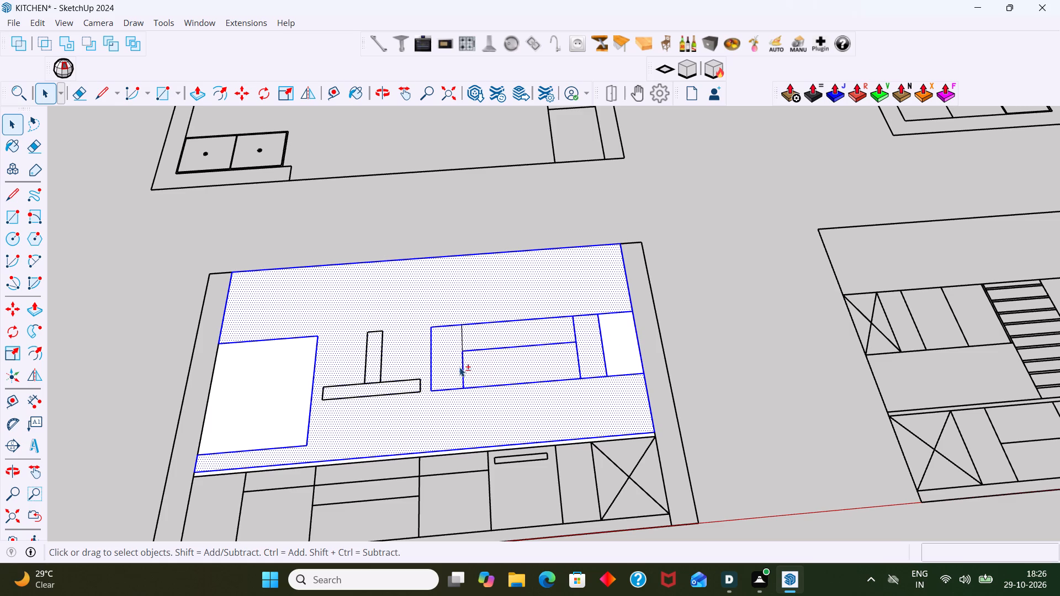
left_click(464, 339, "shift")
scroll(627, 344, "down", 2, "shift")
scroll(326, 403, "up", 2, "shift")
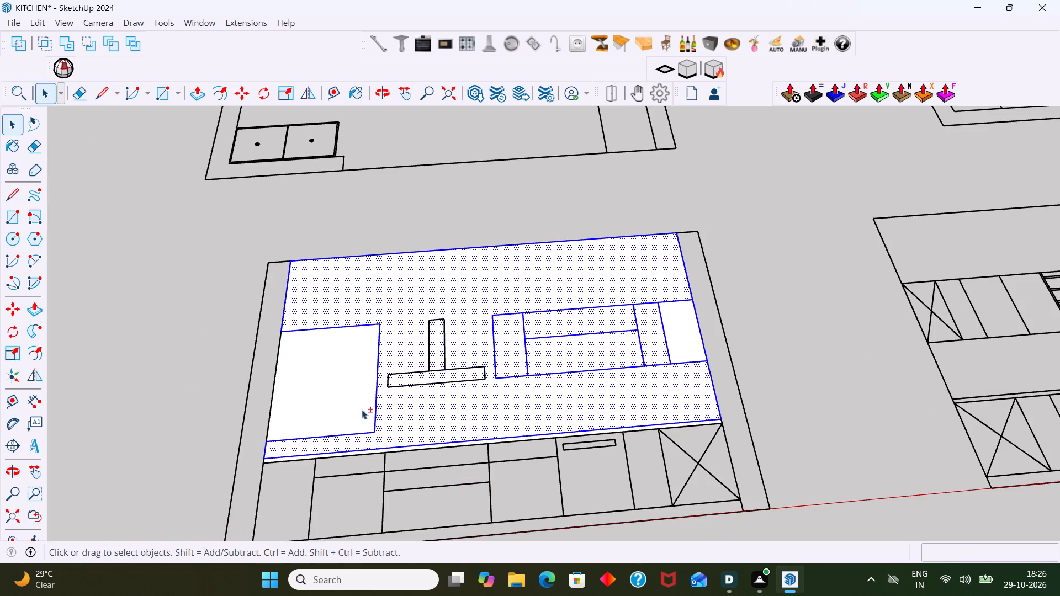
scroll(385, 409, "down", 10, "shift")
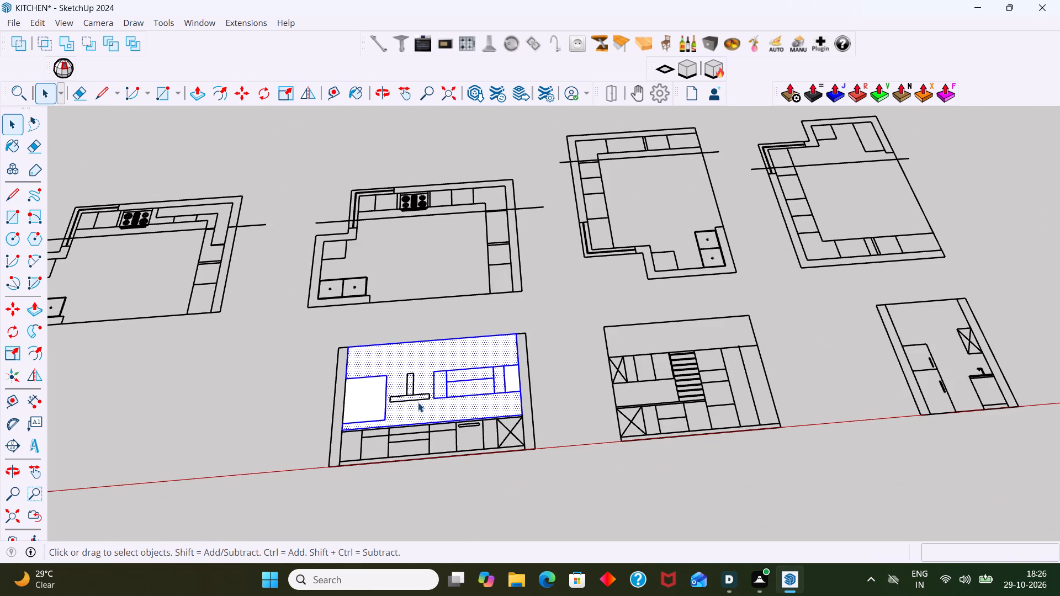
scroll(414, 404, "up", 8)
left_click(414, 396, "shift")
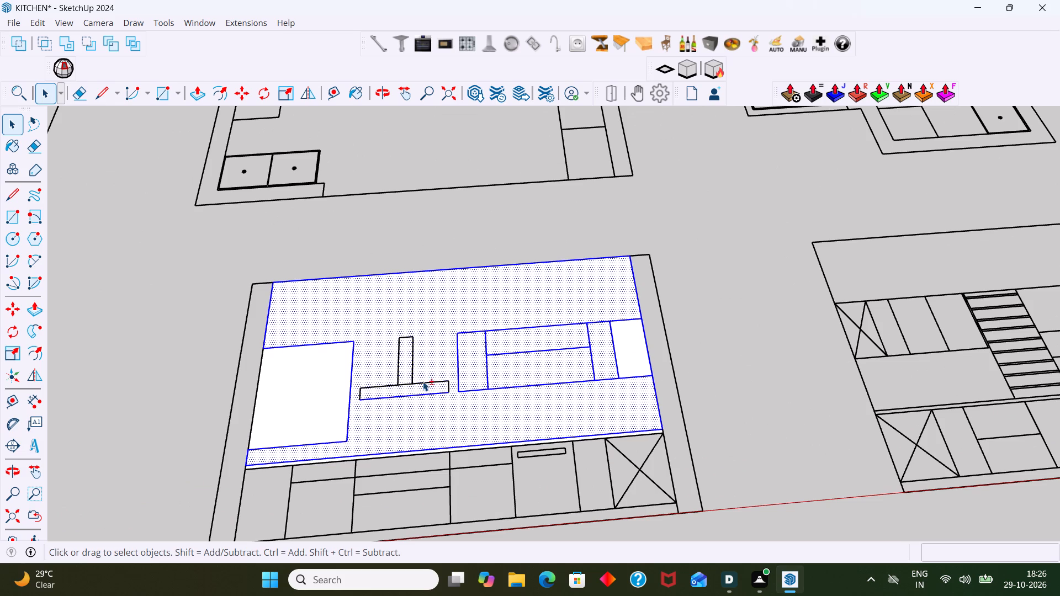
left_click(423, 381, "shift")
left_click(421, 382, "shift")
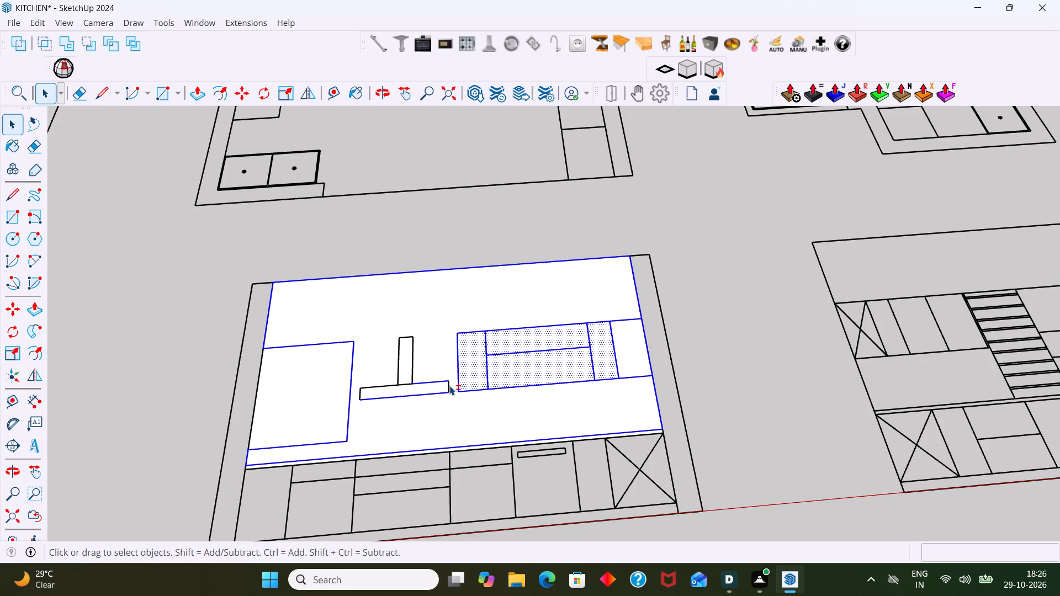
scroll(444, 387, "up", 3, "shift")
left_click(451, 384, "shift")
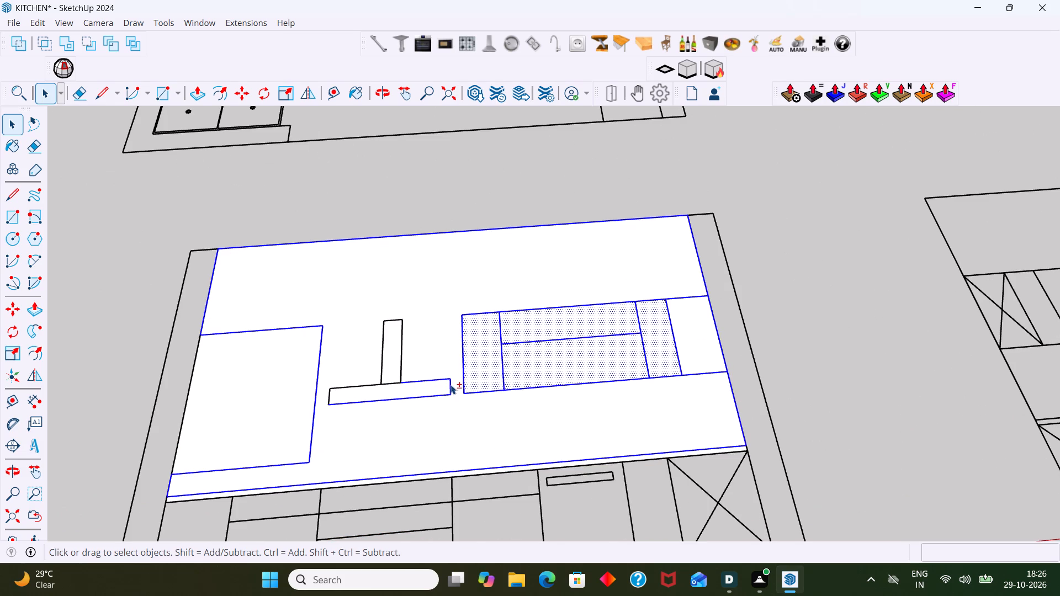
left_click(401, 353, "shift")
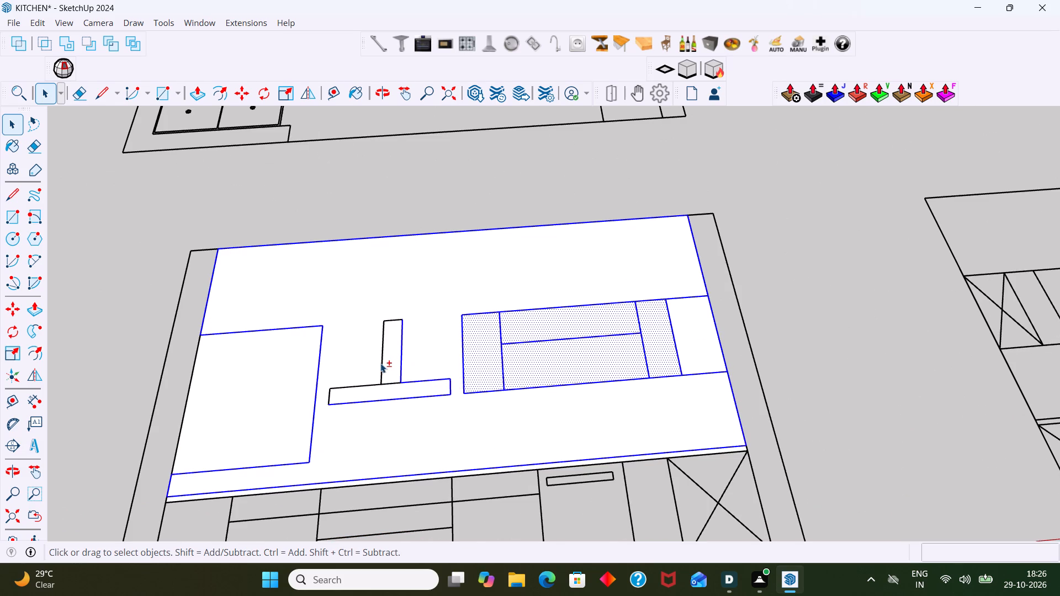
left_click(380, 363, "shift")
left_click(383, 338, "shift")
left_click(392, 319, "shift")
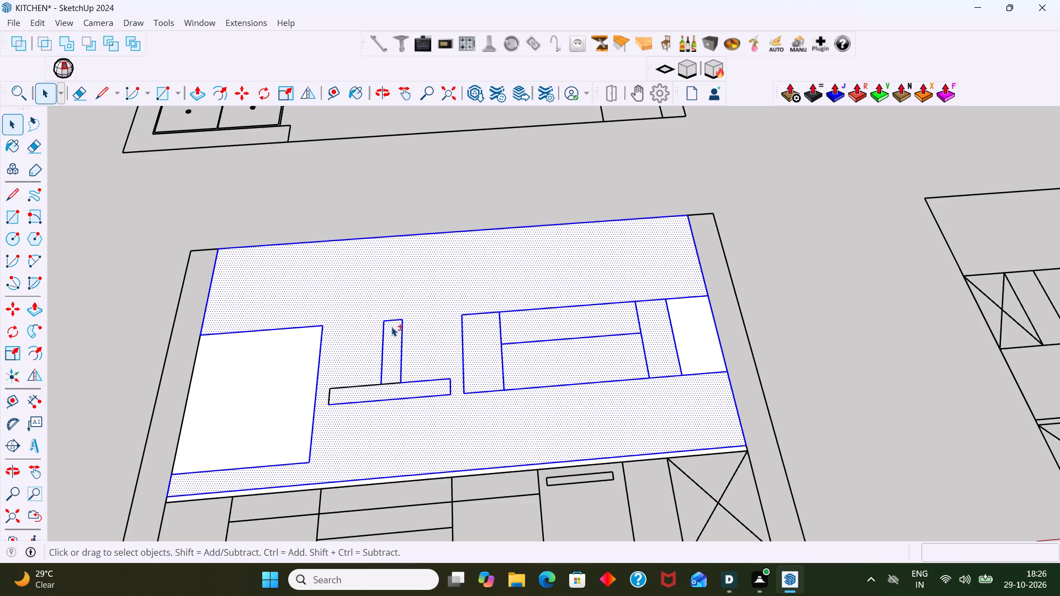
left_click(392, 382, "shift")
left_click(357, 385, "shift")
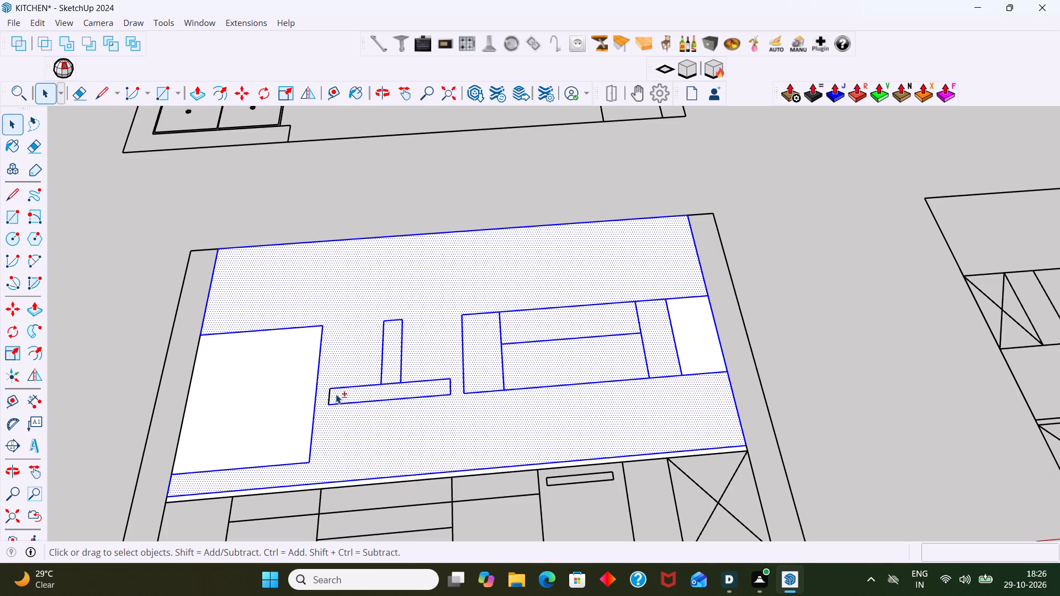
left_click(330, 396, "shift")
scroll(390, 409, "down", 2, "shift")
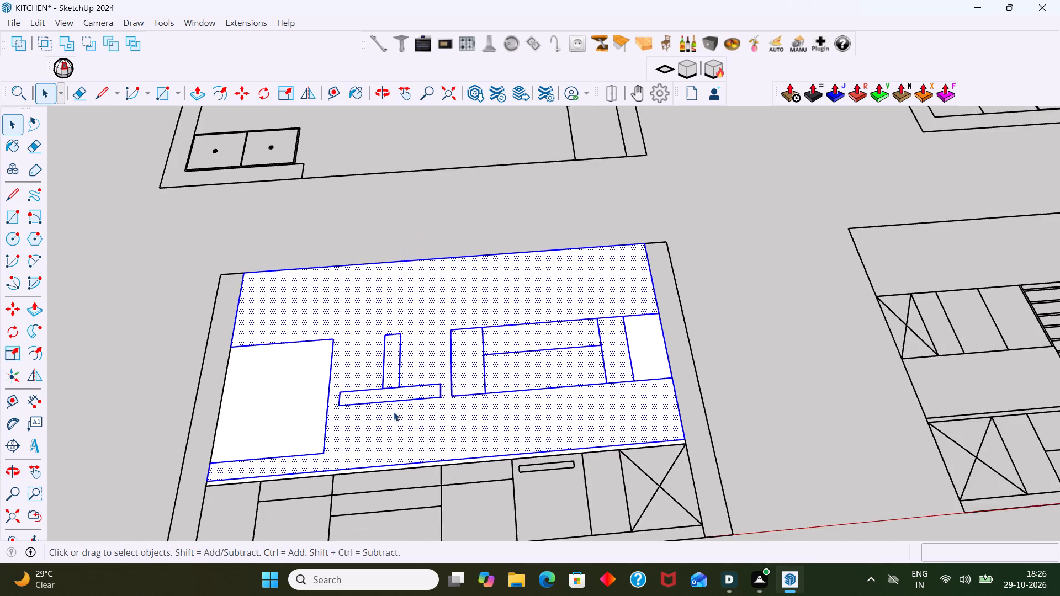
scroll(394, 412, "down", 2, "shift")
right_click(395, 407)
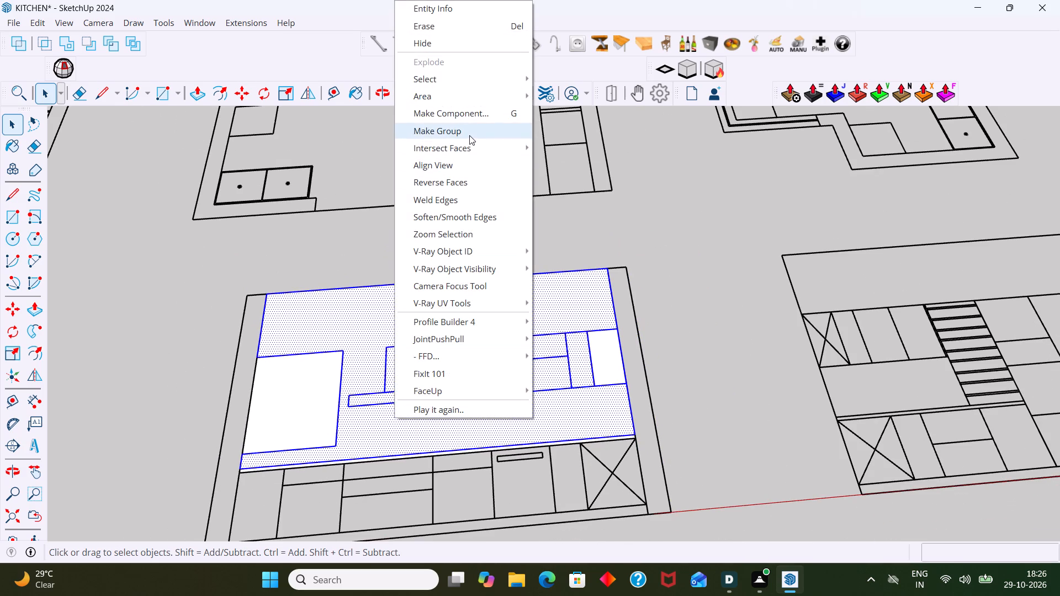
left_click(469, 135)
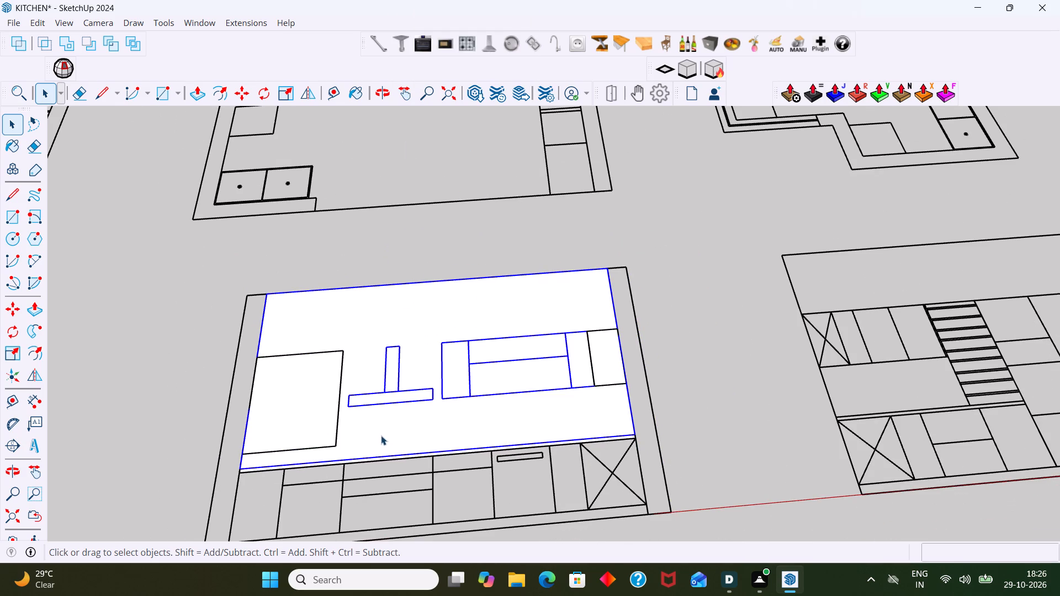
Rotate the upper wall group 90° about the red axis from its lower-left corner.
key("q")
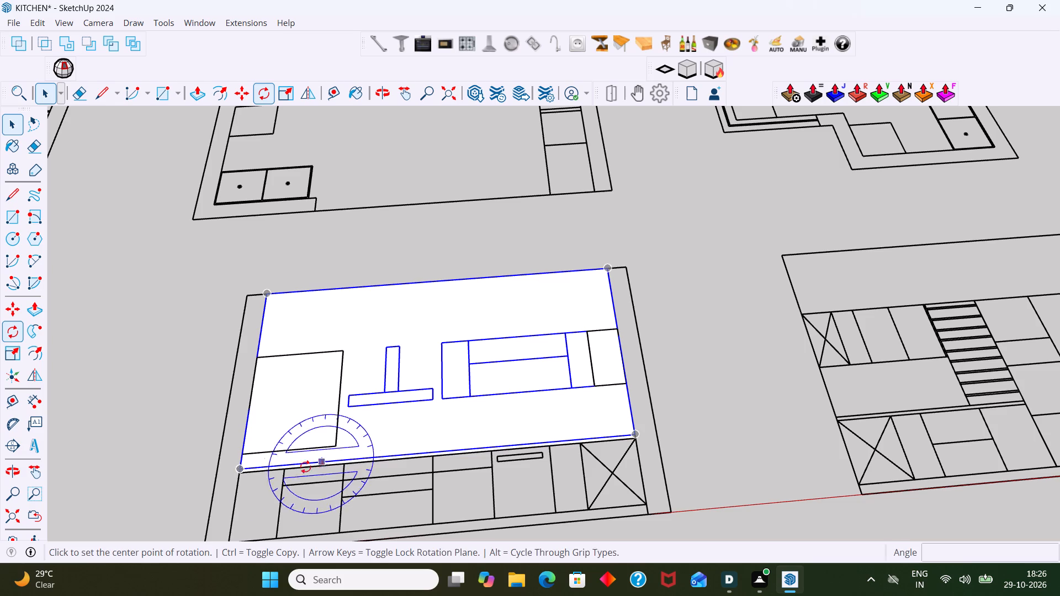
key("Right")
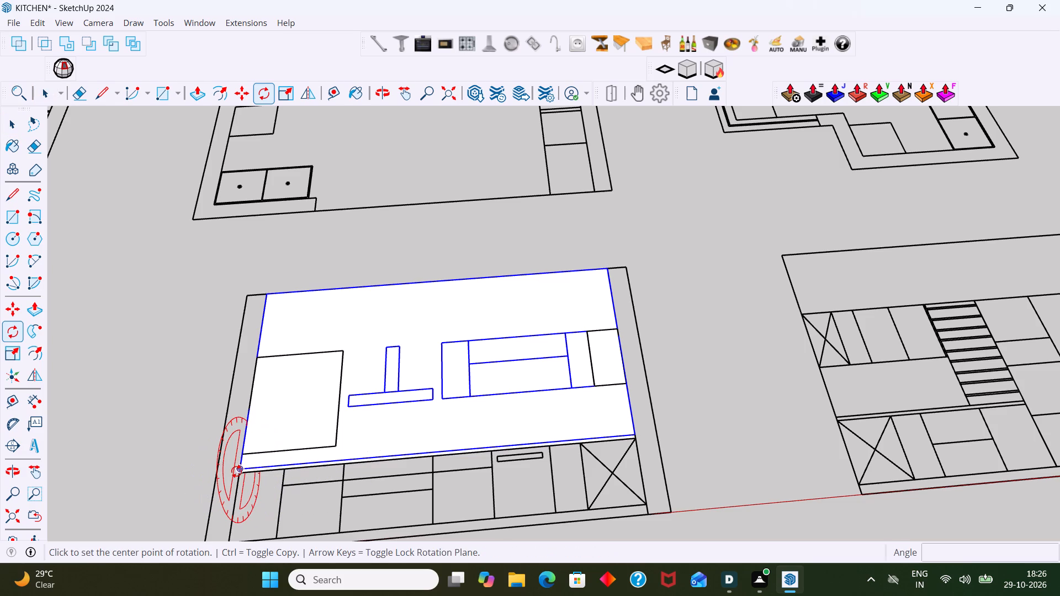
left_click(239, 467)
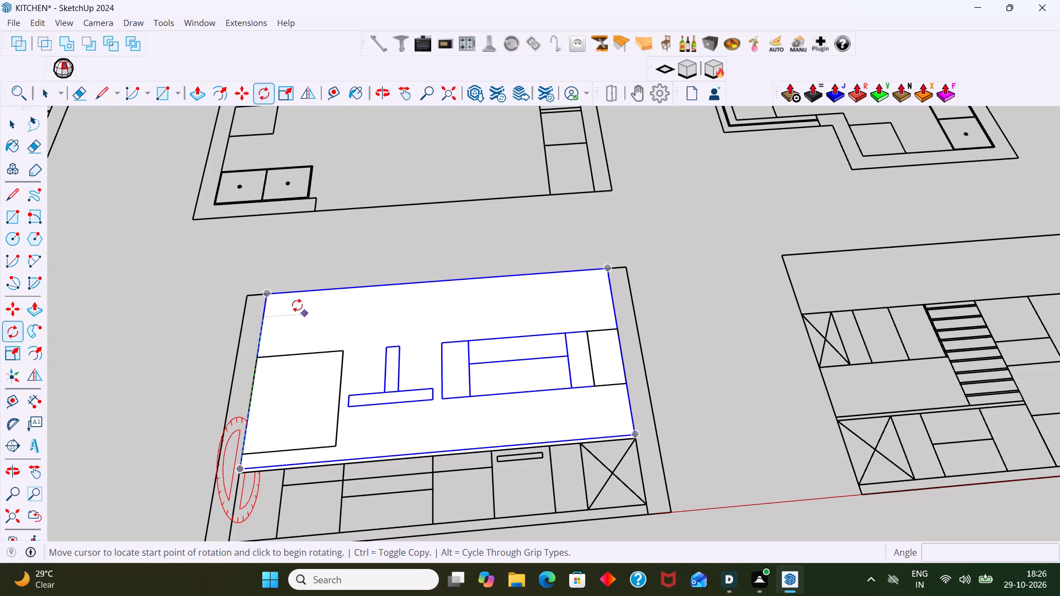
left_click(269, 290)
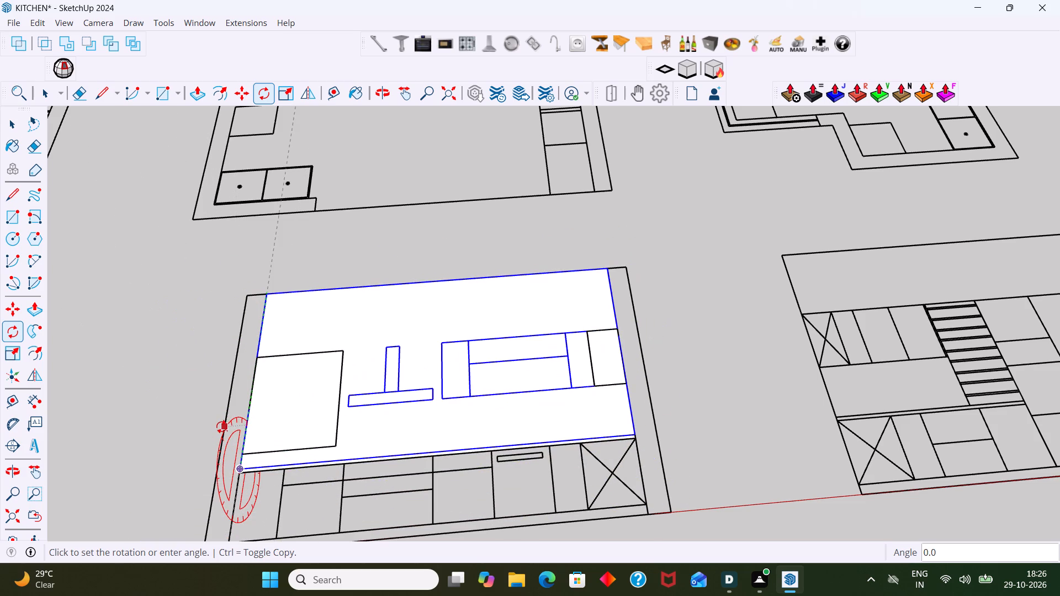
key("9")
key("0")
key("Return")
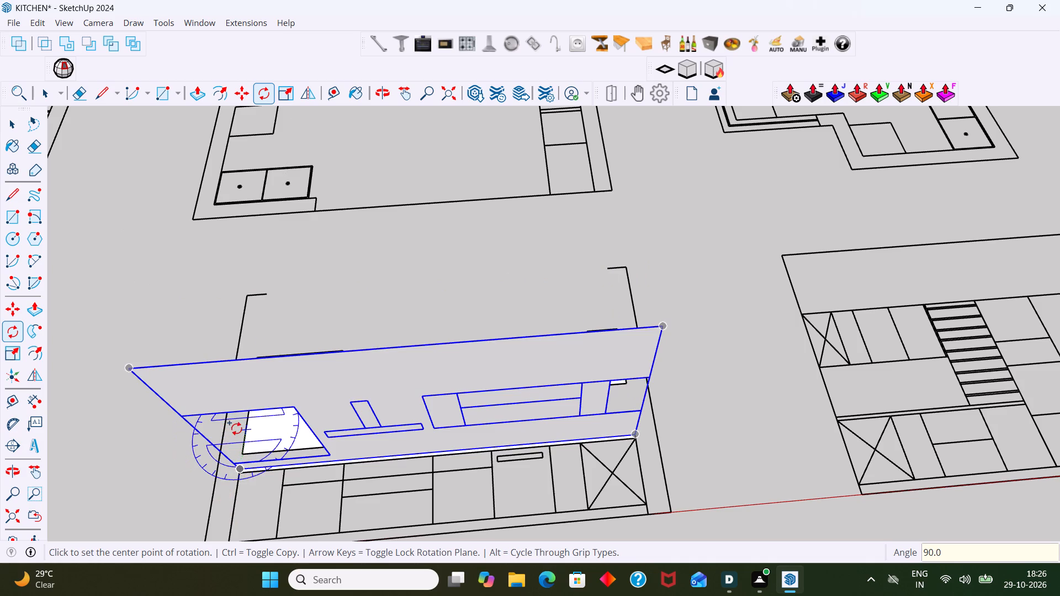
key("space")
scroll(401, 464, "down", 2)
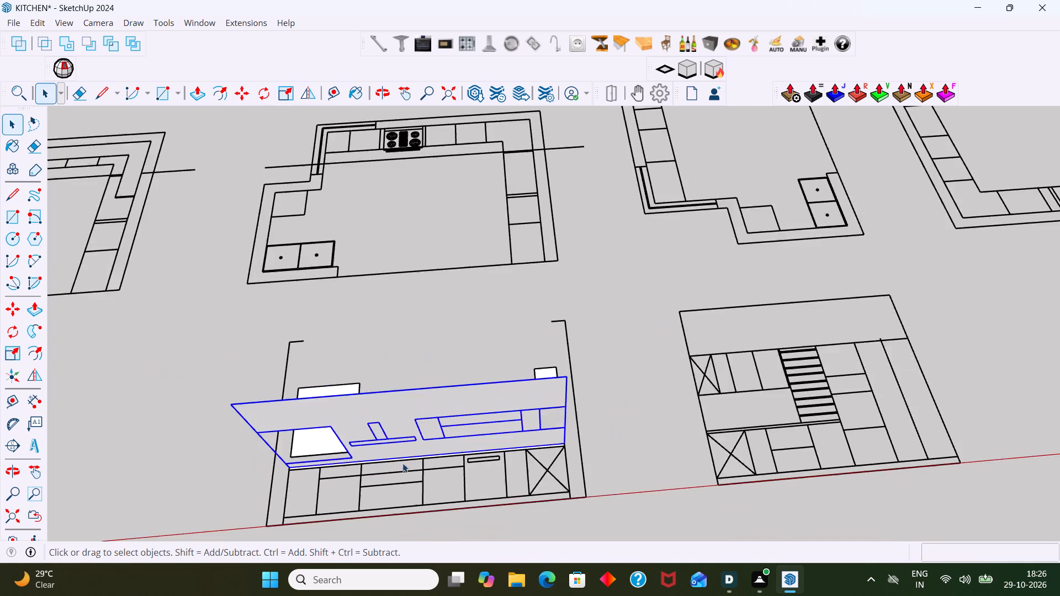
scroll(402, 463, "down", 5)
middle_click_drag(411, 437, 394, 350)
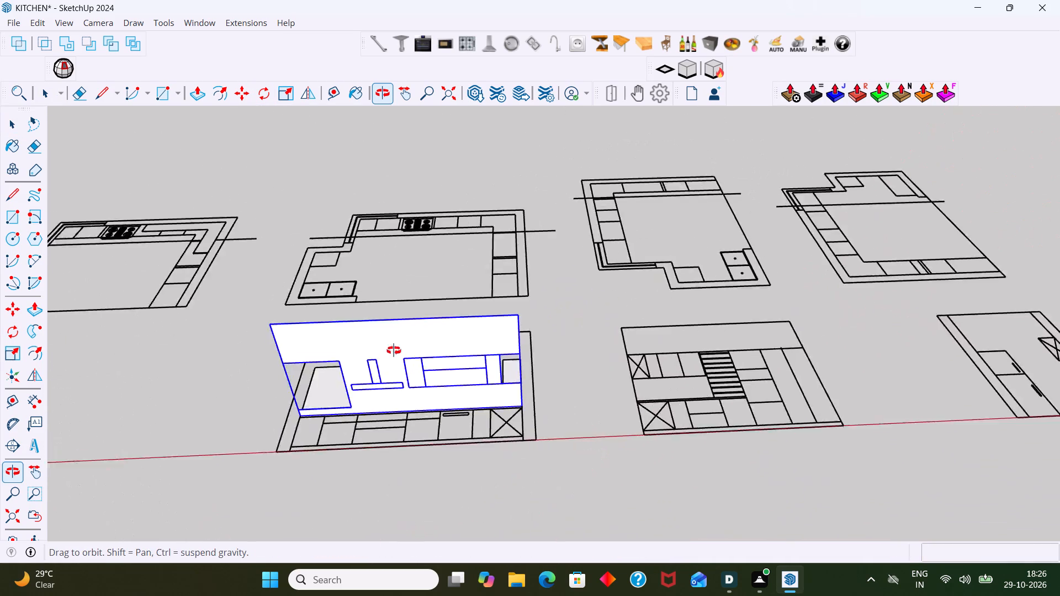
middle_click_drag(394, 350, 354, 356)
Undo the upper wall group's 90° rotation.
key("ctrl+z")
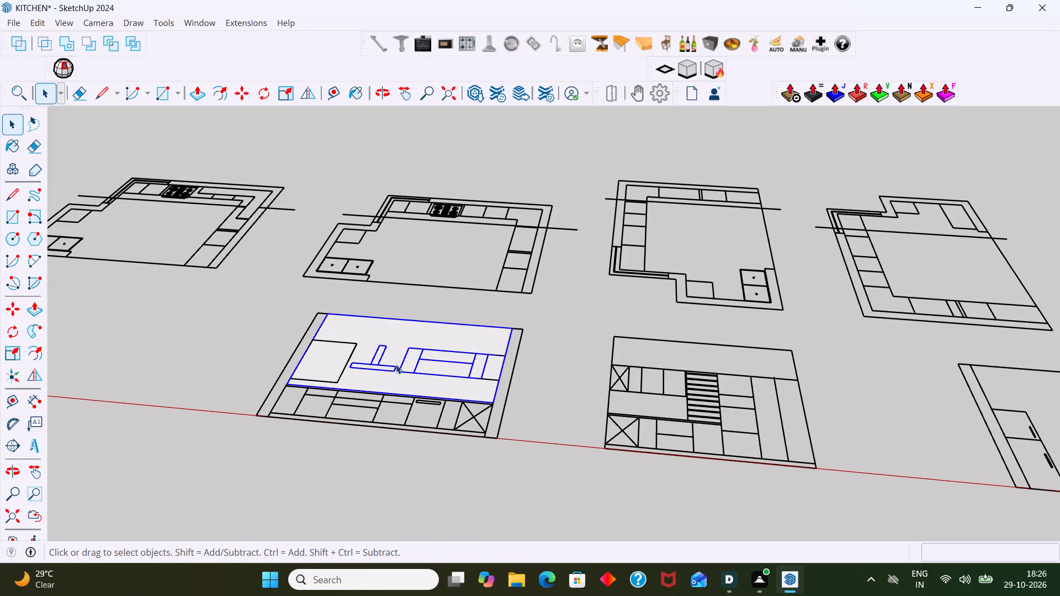
Rotate a copy of the upper wall group 90° about the red axis from its lower-left corner, leaving the original flat.
scroll(390, 358, "up", 7)
key("q")
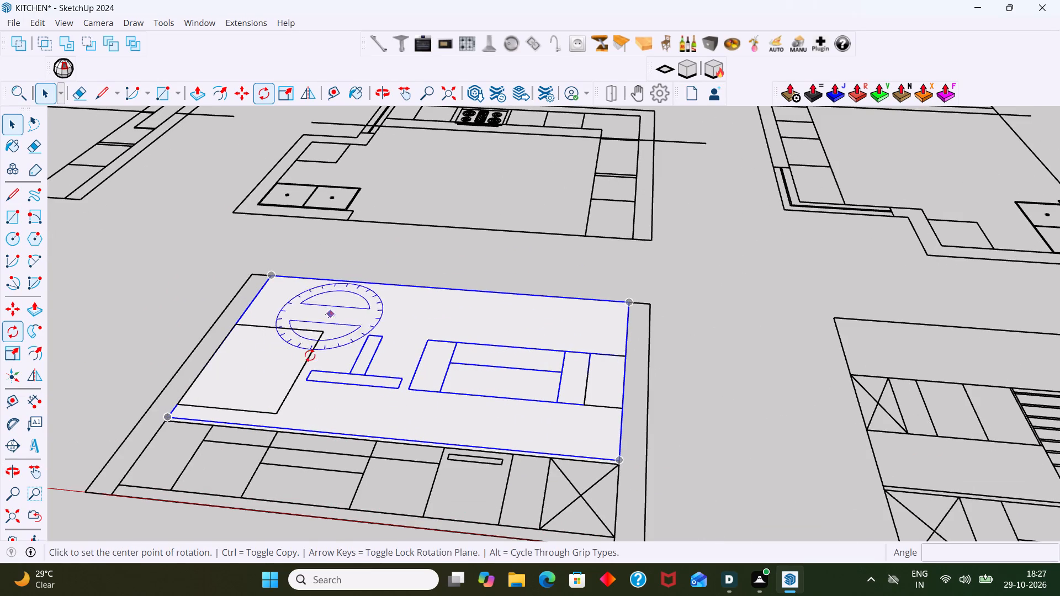
key("Right")
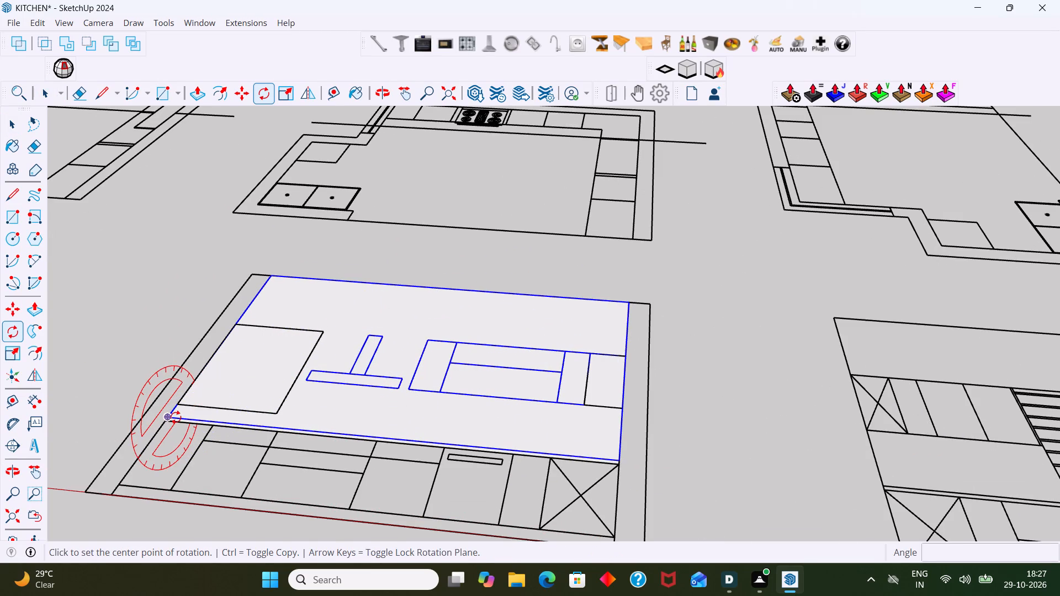
left_click(169, 416)
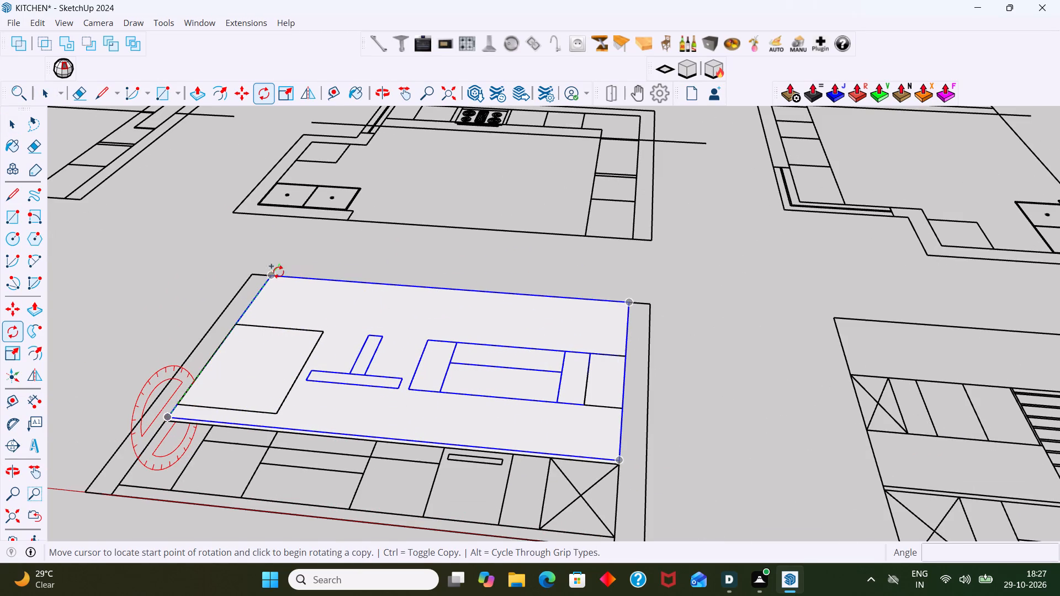
left_click(269, 276)
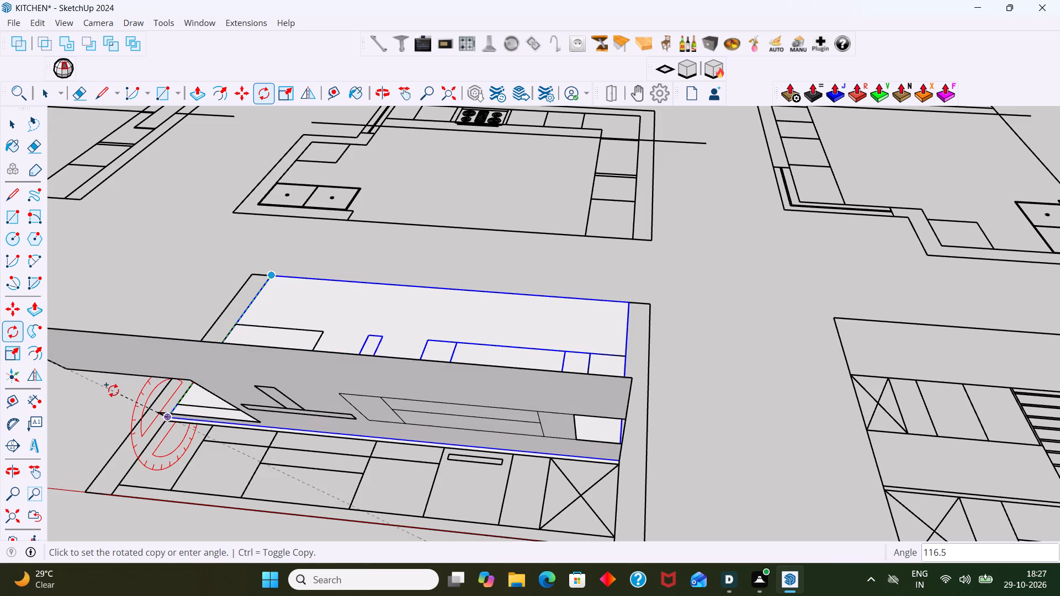
key("9")
key("0")
key("Return")
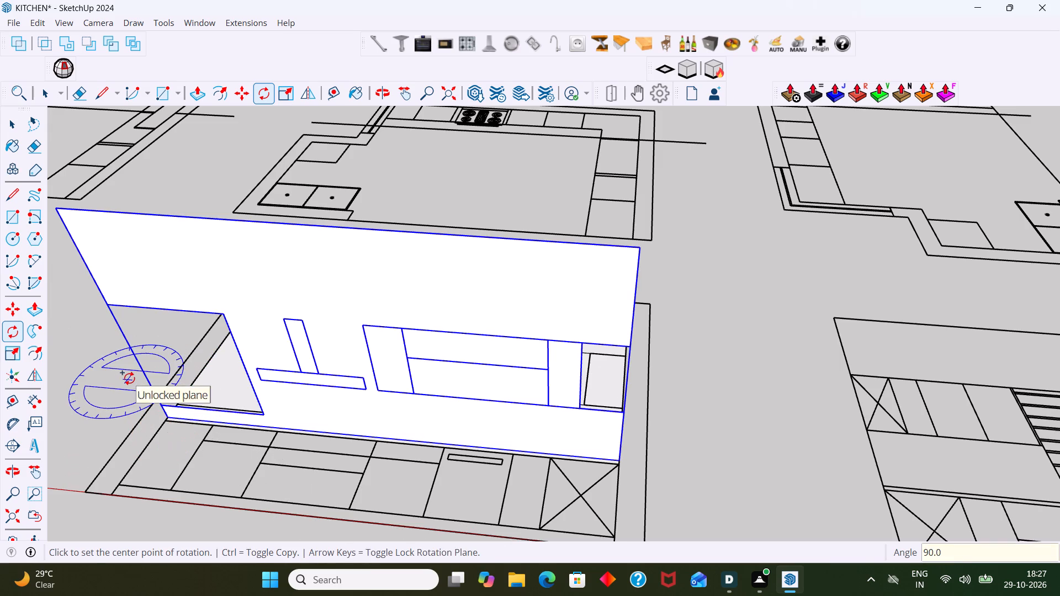
key("space")
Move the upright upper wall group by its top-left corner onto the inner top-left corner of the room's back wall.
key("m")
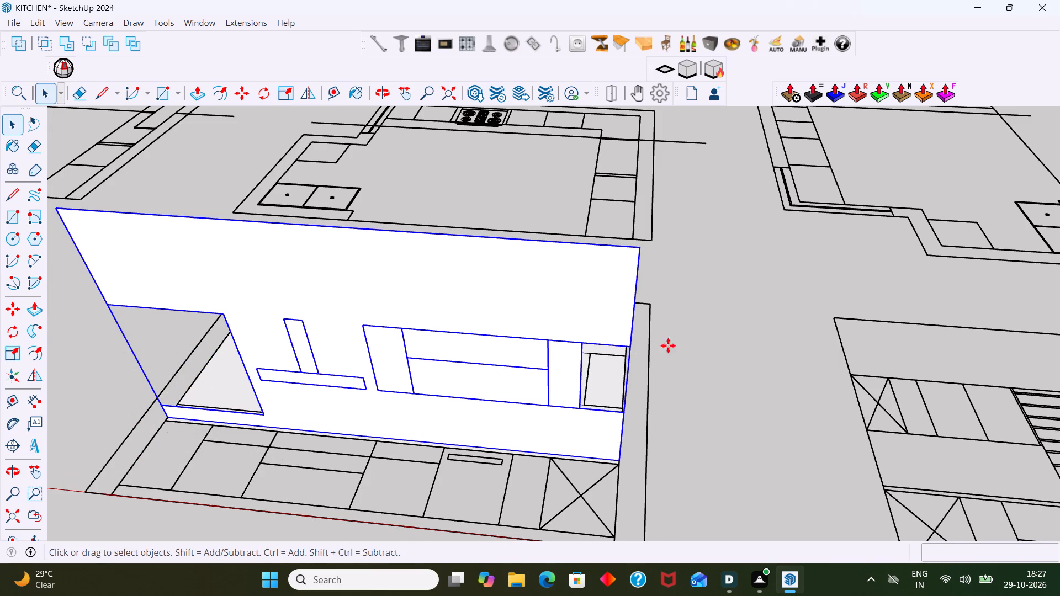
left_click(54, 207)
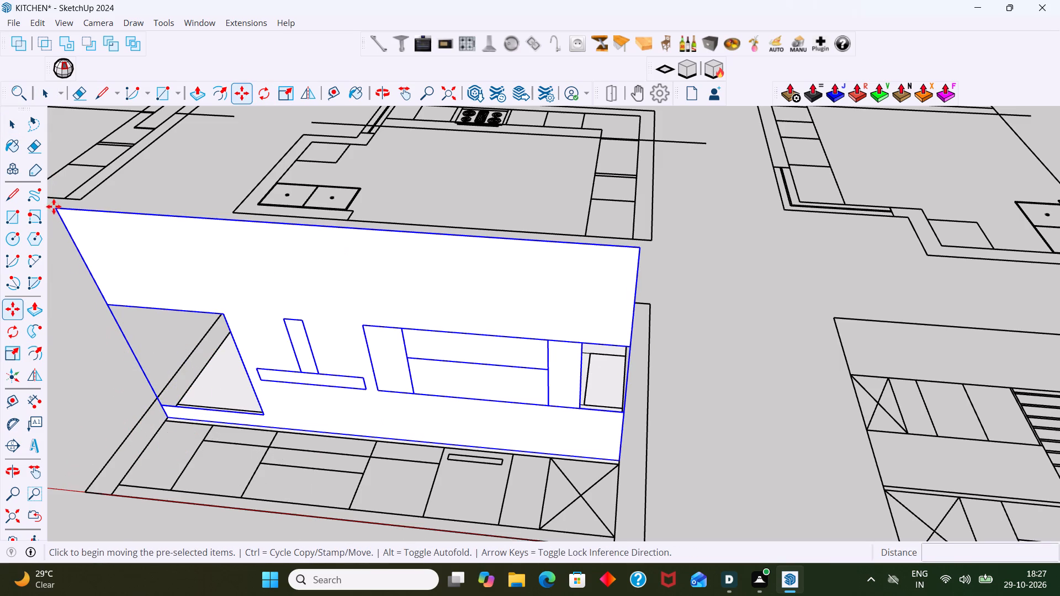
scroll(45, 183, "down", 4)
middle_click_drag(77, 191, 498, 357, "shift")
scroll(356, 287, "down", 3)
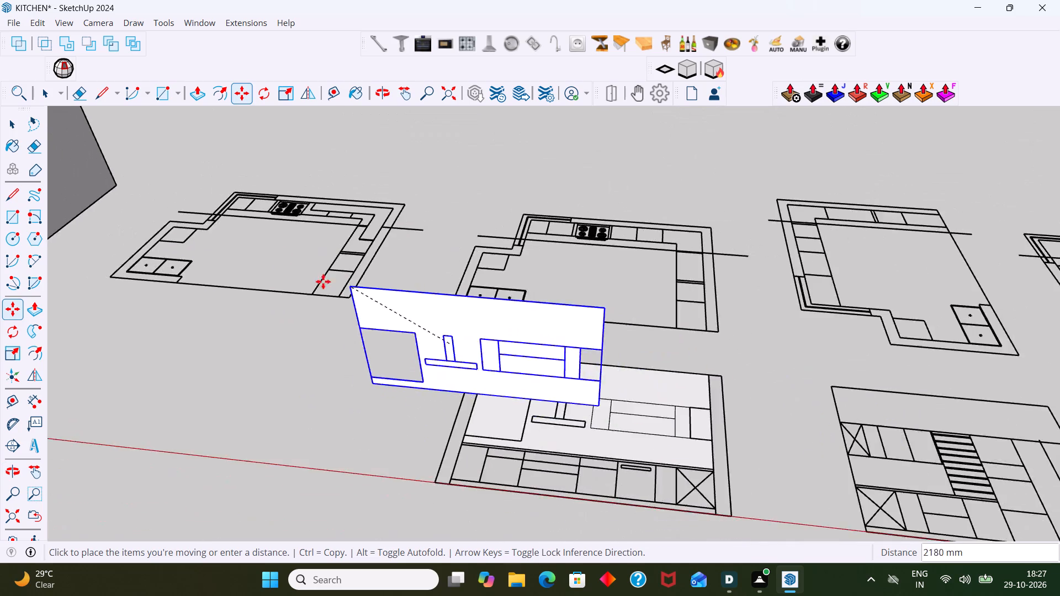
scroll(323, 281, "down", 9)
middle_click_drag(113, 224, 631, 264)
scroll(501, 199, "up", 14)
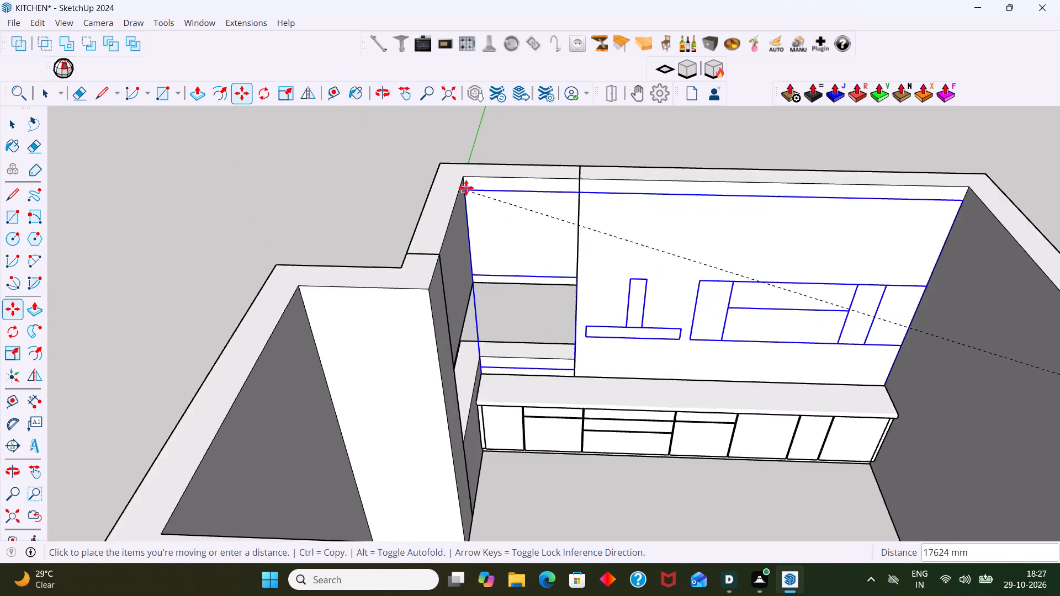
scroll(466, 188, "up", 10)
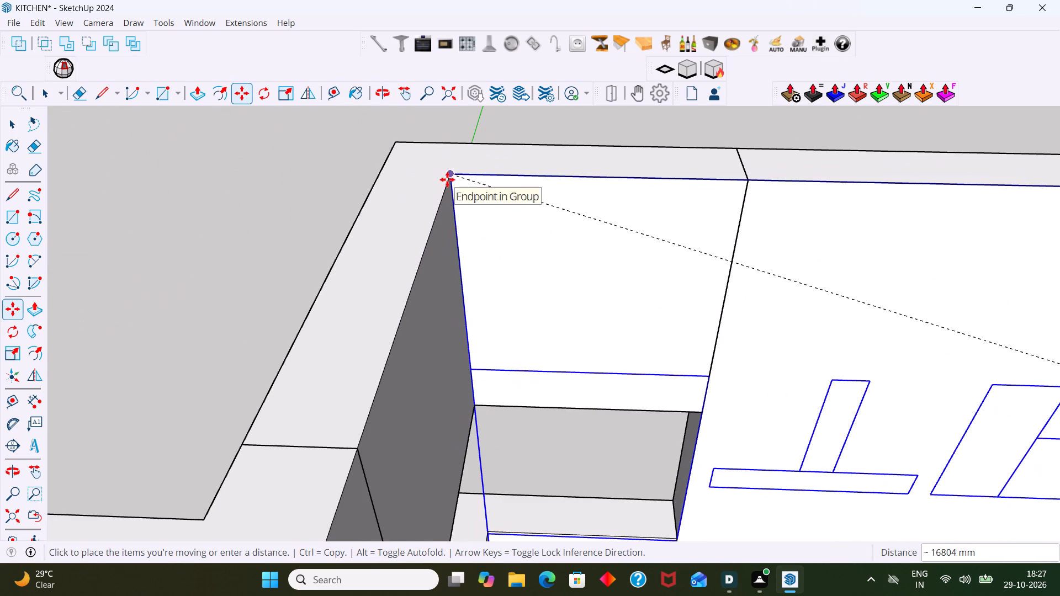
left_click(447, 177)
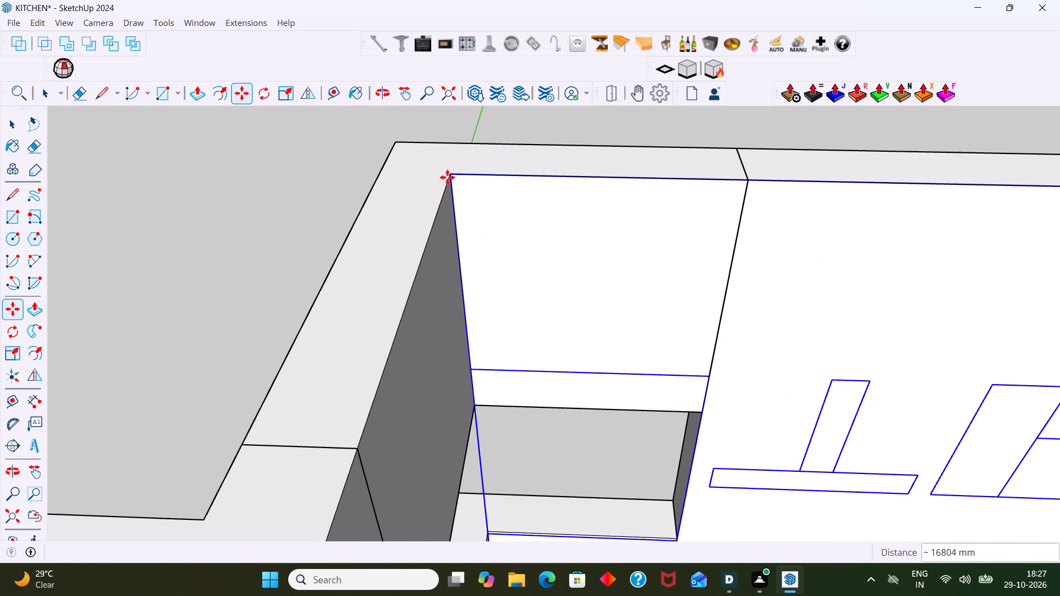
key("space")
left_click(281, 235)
Examine how the placed upper wall layout fits the room's back wall, window opening and countertop.
scroll(328, 258, "down", 5)
middle_click_drag(464, 358, 469, 342)
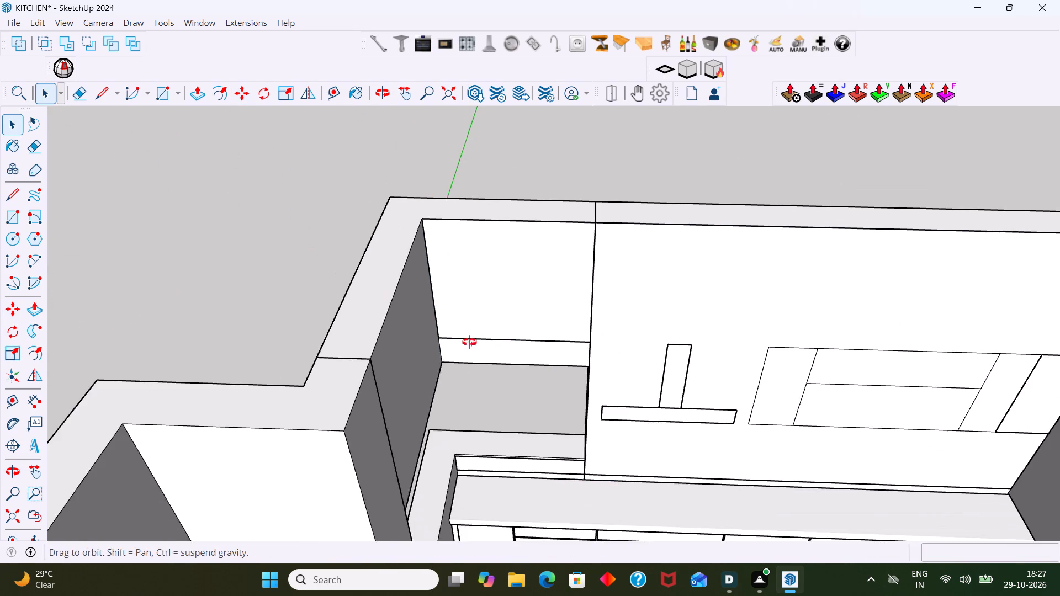
middle_click_drag(469, 342, 482, 170)
scroll(465, 246, "down", 2)
middle_click_drag(461, 284, 335, 245)
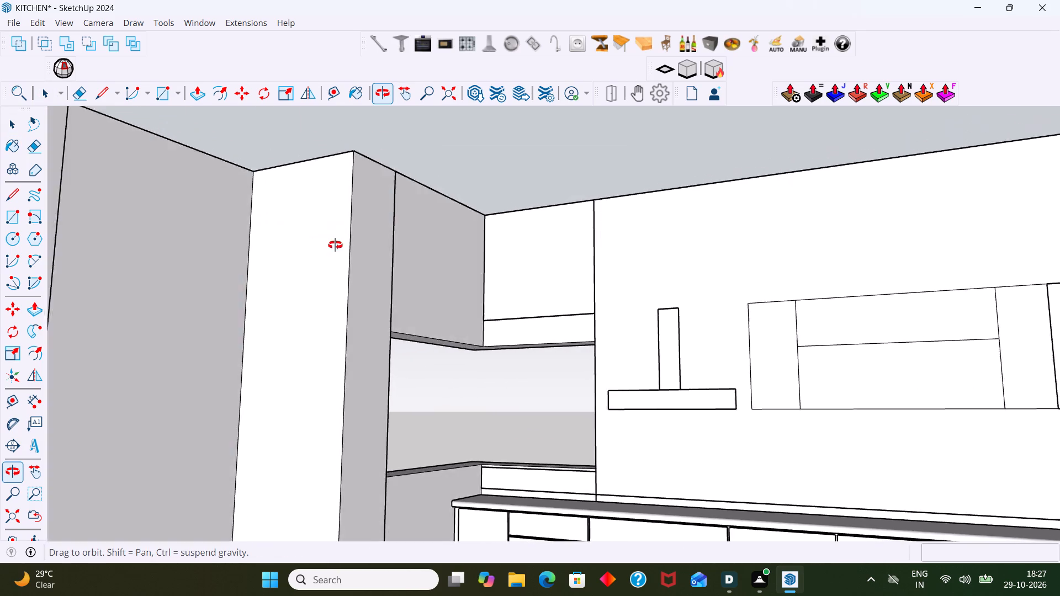
middle_click_drag(335, 245, 393, 347)
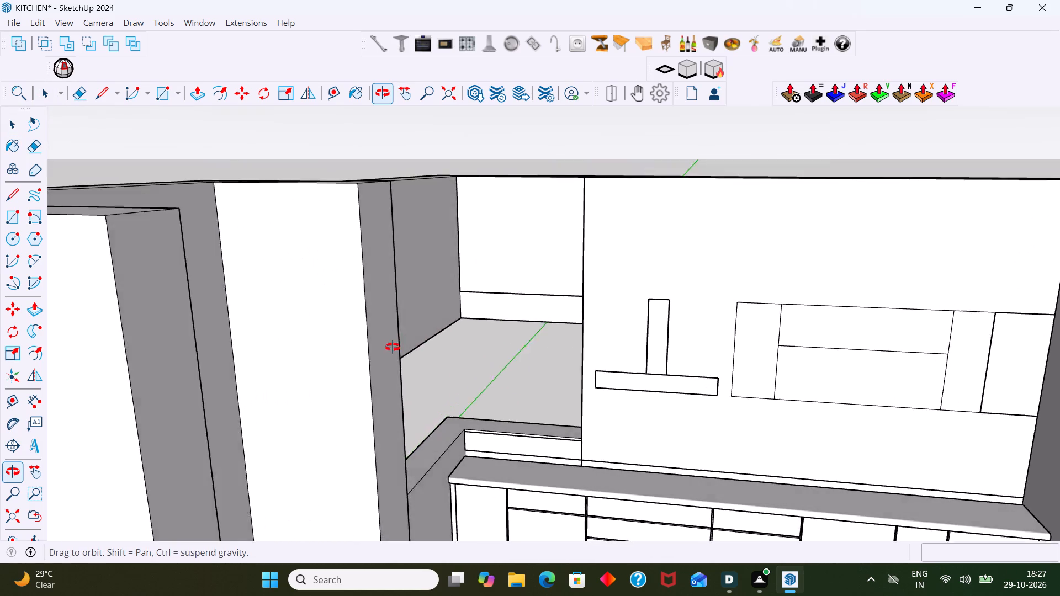
middle_click_drag(393, 347, 472, 360)
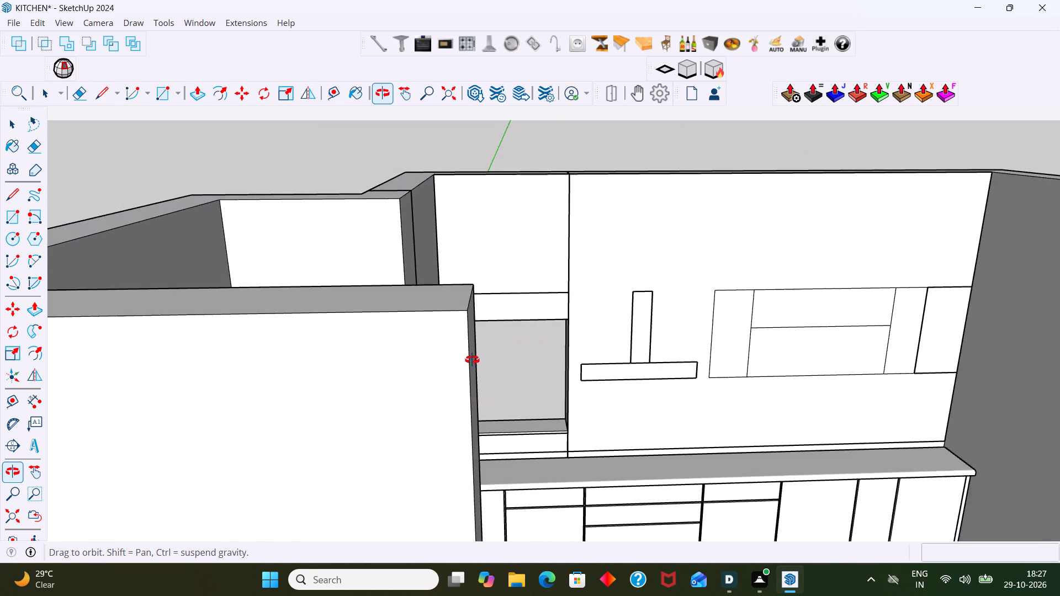
middle_click_drag(472, 360, 377, 232)
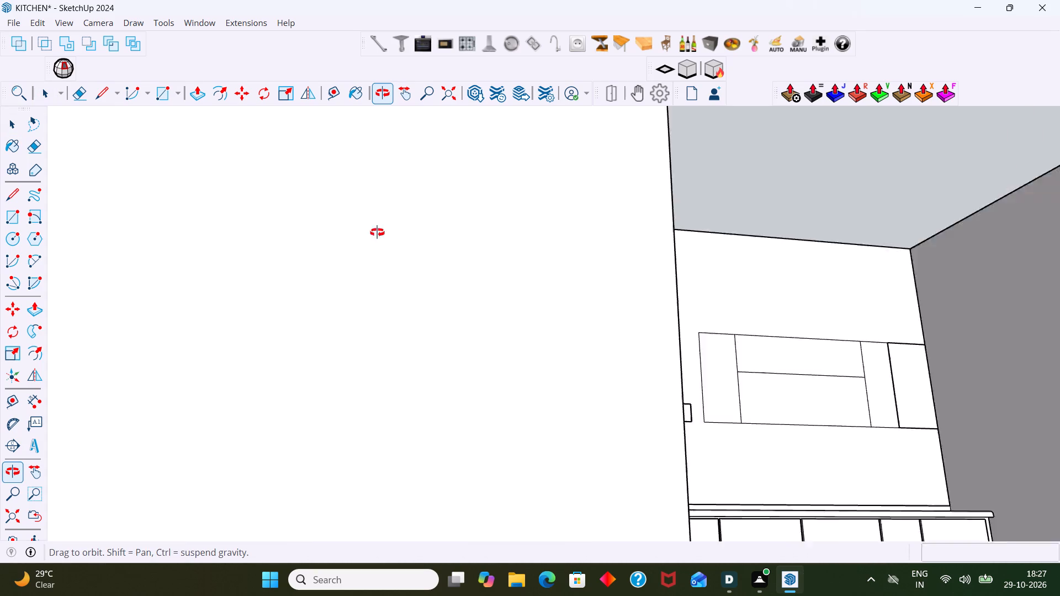
middle_click_drag(377, 232, 331, 301)
scroll(433, 304, "down", 5)
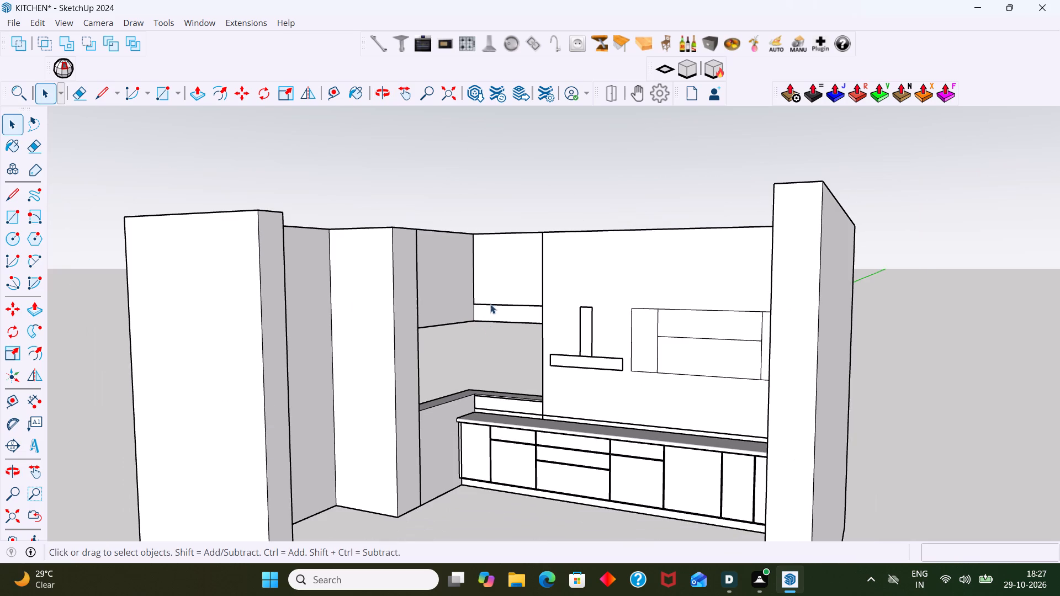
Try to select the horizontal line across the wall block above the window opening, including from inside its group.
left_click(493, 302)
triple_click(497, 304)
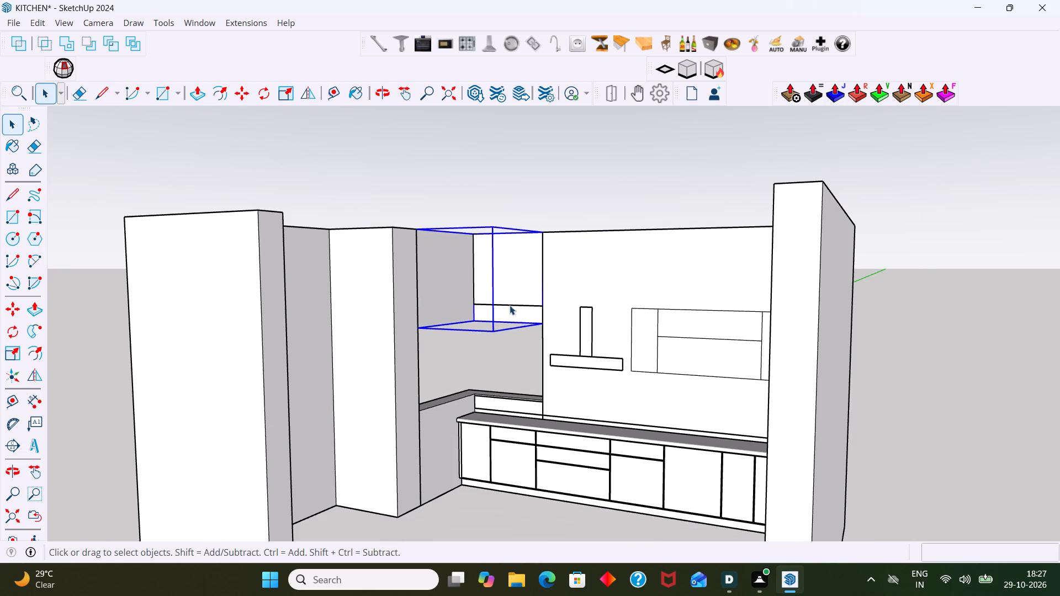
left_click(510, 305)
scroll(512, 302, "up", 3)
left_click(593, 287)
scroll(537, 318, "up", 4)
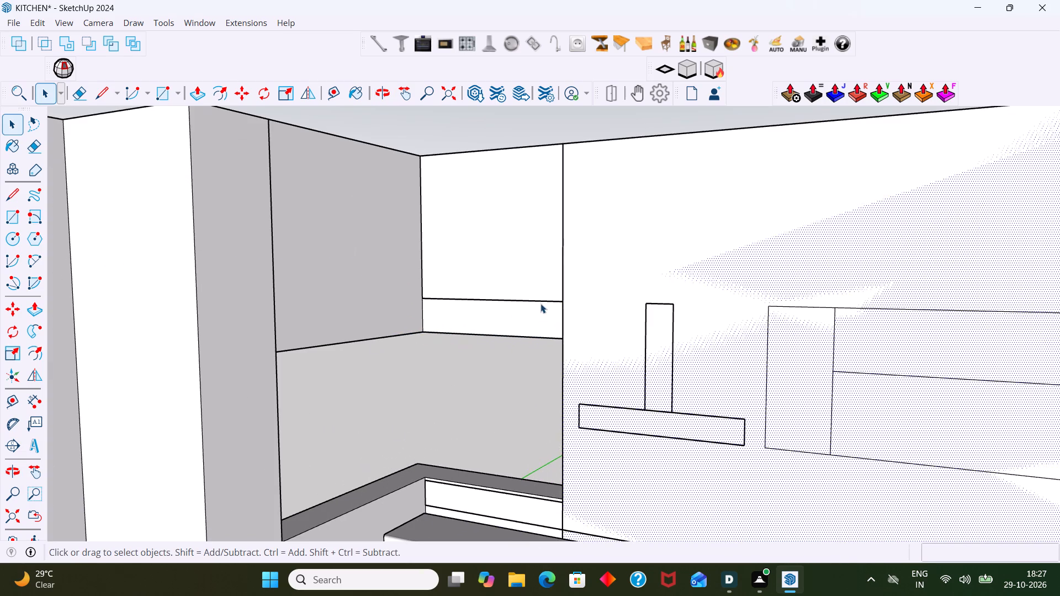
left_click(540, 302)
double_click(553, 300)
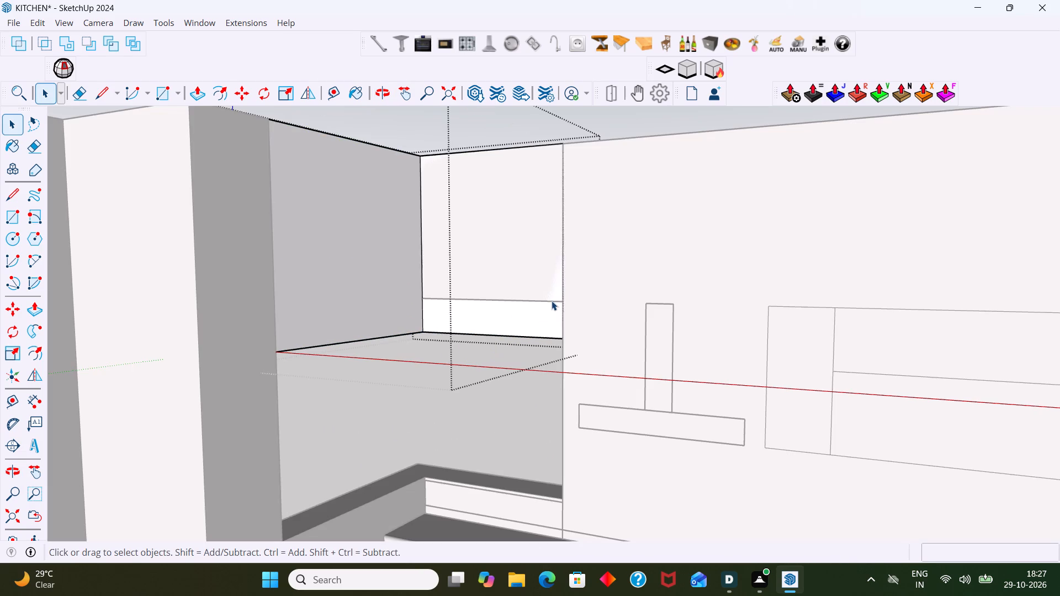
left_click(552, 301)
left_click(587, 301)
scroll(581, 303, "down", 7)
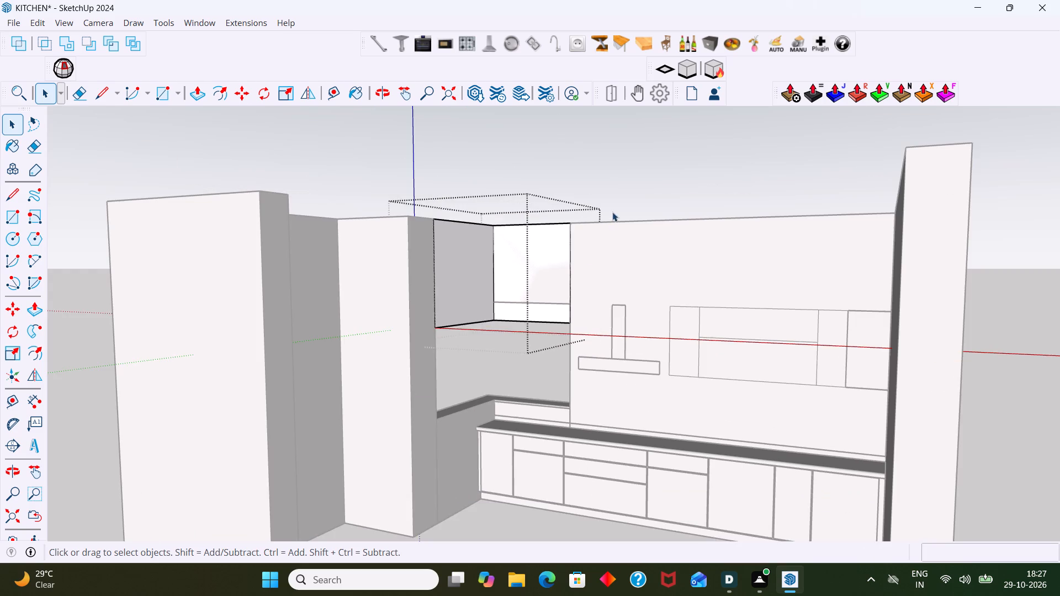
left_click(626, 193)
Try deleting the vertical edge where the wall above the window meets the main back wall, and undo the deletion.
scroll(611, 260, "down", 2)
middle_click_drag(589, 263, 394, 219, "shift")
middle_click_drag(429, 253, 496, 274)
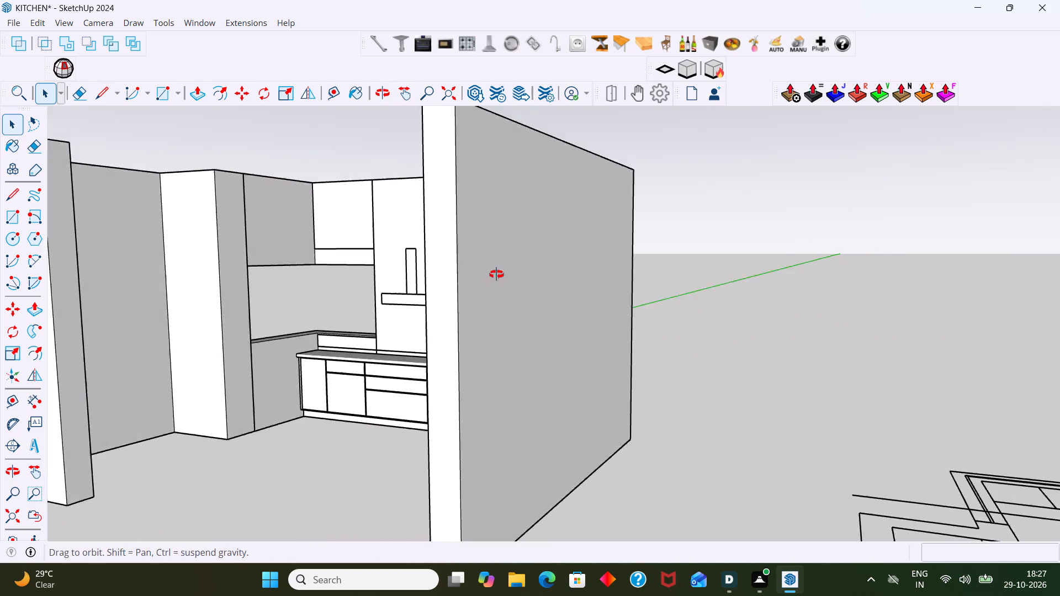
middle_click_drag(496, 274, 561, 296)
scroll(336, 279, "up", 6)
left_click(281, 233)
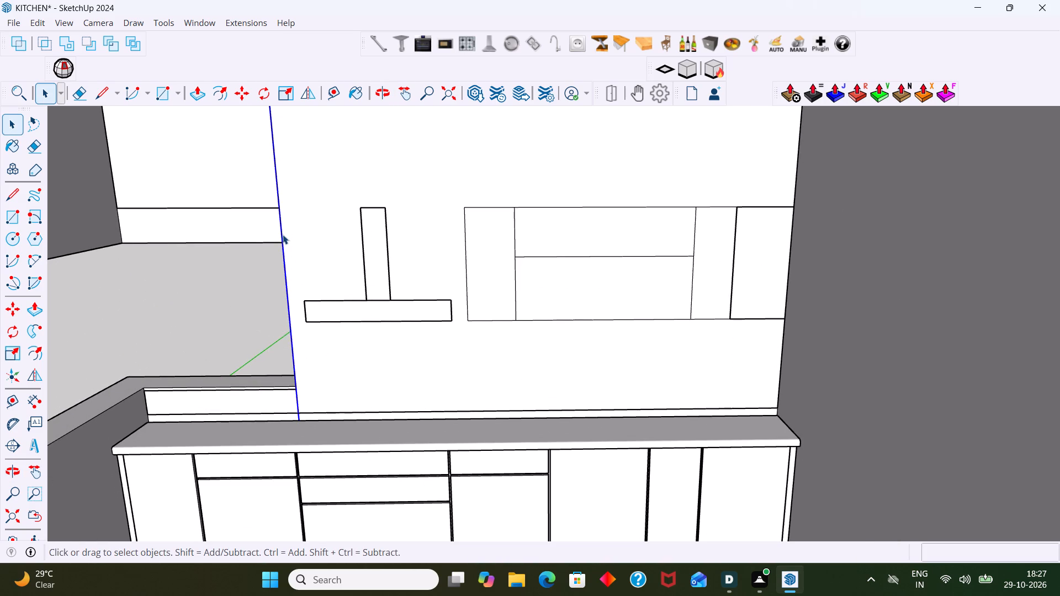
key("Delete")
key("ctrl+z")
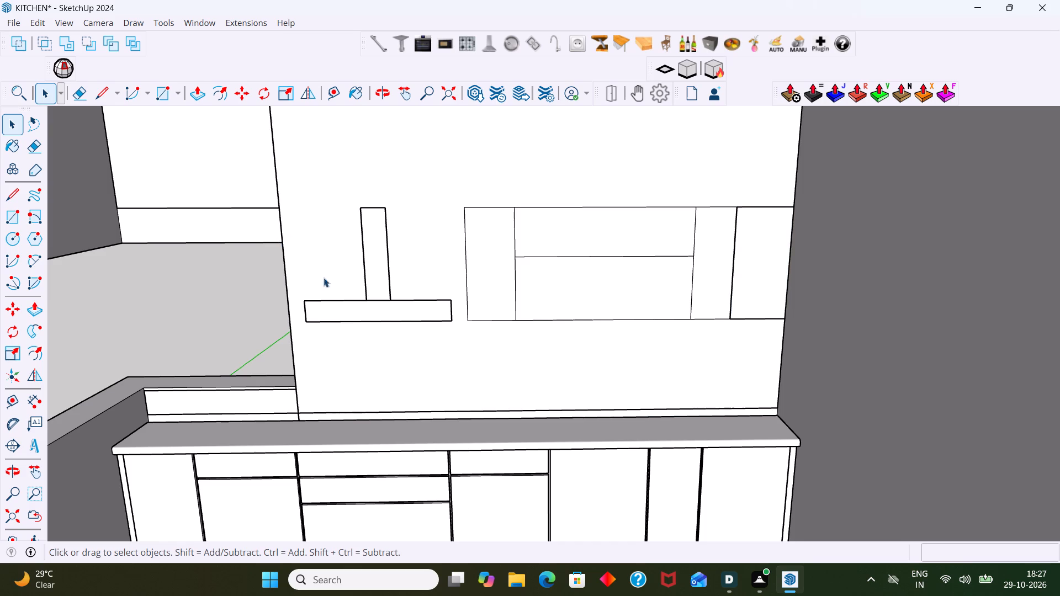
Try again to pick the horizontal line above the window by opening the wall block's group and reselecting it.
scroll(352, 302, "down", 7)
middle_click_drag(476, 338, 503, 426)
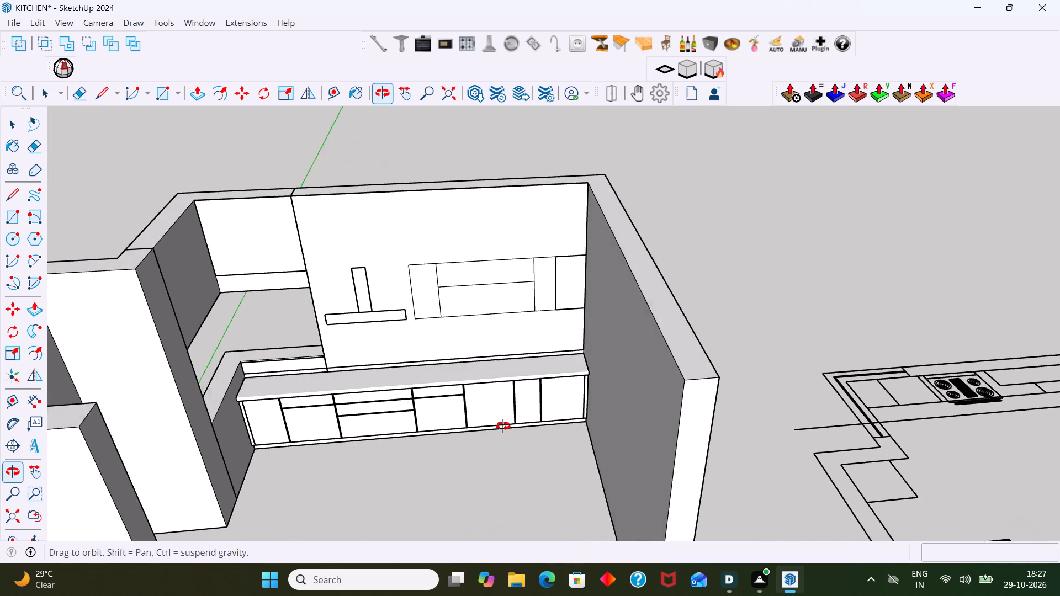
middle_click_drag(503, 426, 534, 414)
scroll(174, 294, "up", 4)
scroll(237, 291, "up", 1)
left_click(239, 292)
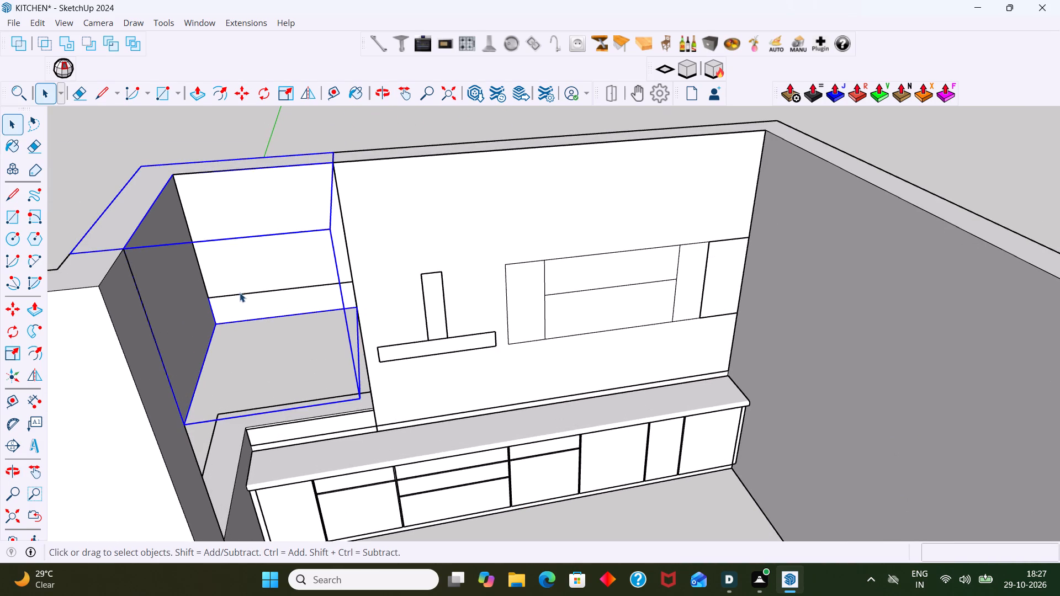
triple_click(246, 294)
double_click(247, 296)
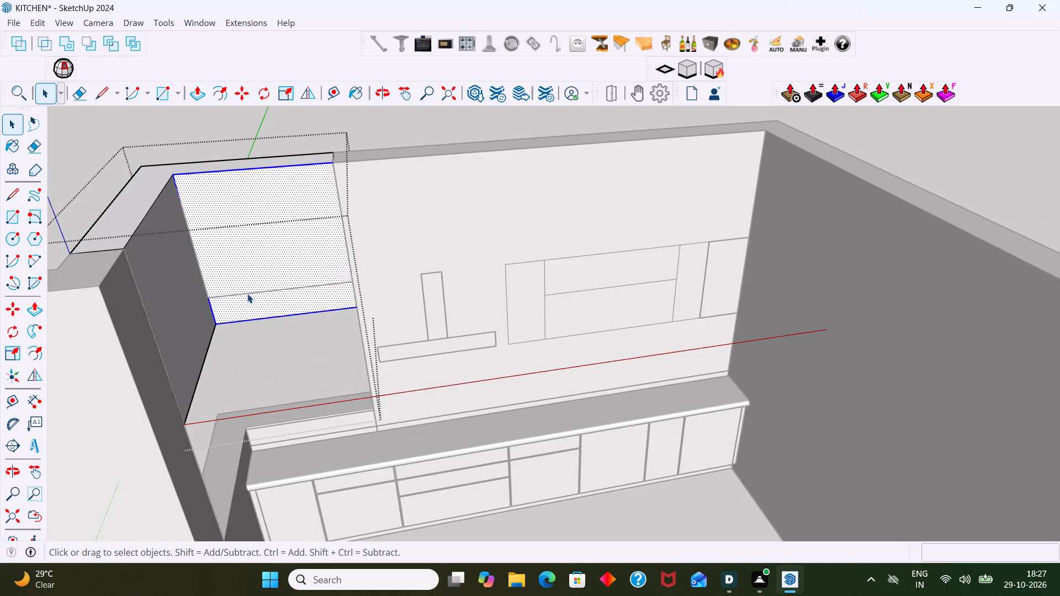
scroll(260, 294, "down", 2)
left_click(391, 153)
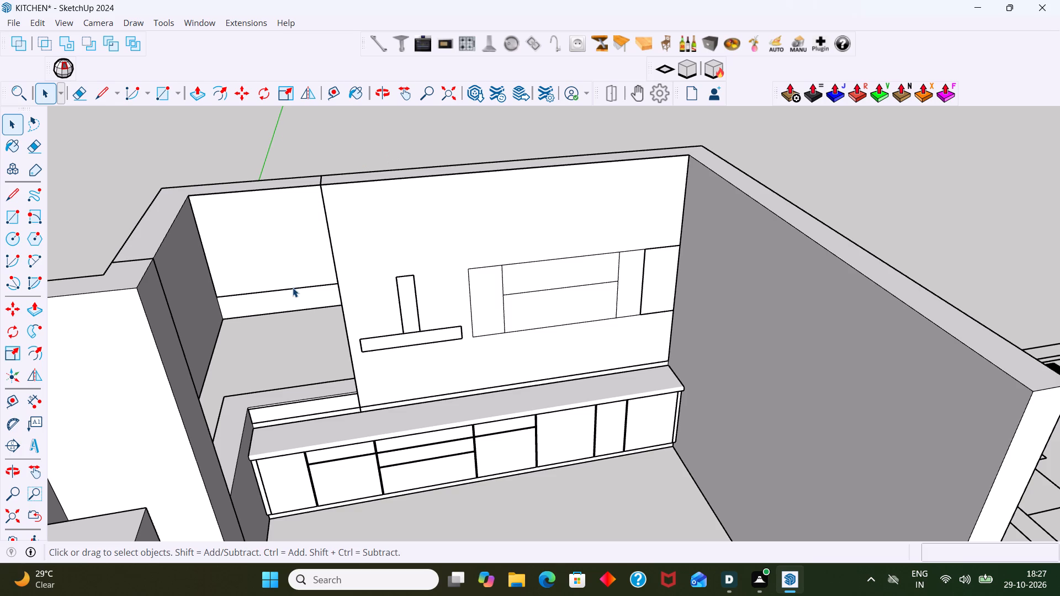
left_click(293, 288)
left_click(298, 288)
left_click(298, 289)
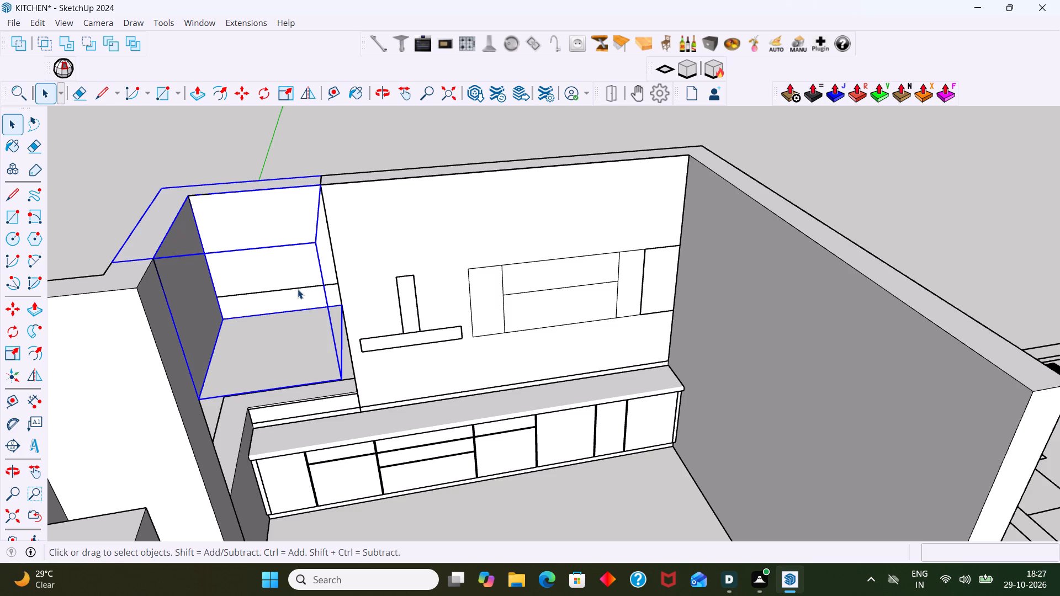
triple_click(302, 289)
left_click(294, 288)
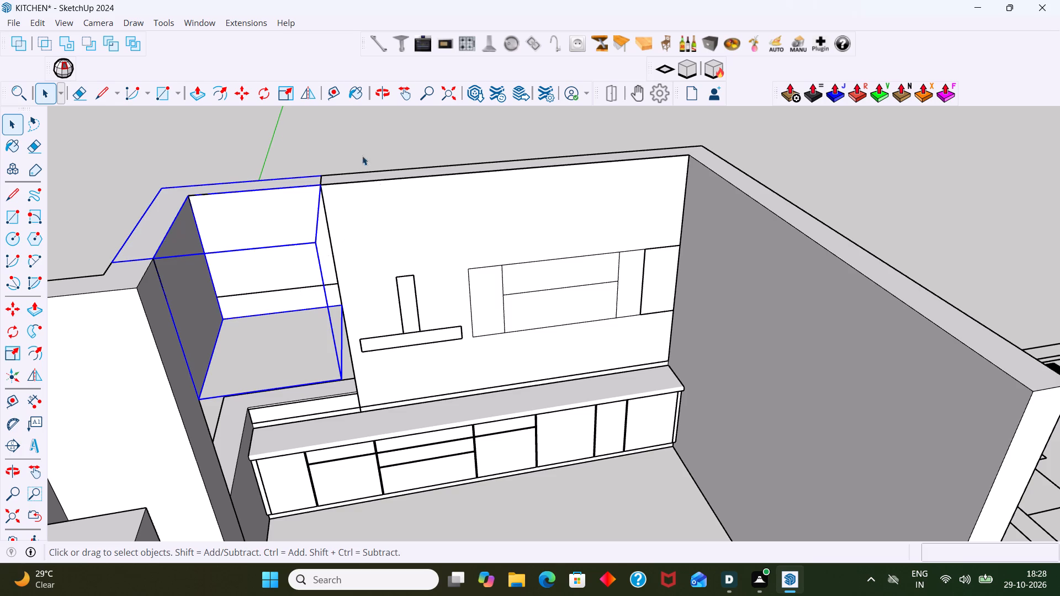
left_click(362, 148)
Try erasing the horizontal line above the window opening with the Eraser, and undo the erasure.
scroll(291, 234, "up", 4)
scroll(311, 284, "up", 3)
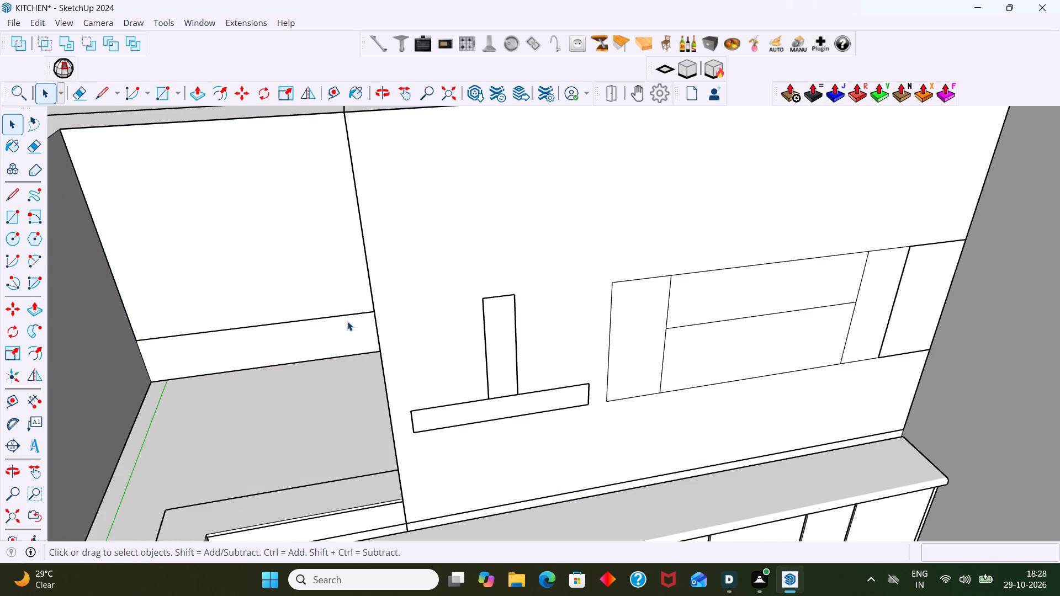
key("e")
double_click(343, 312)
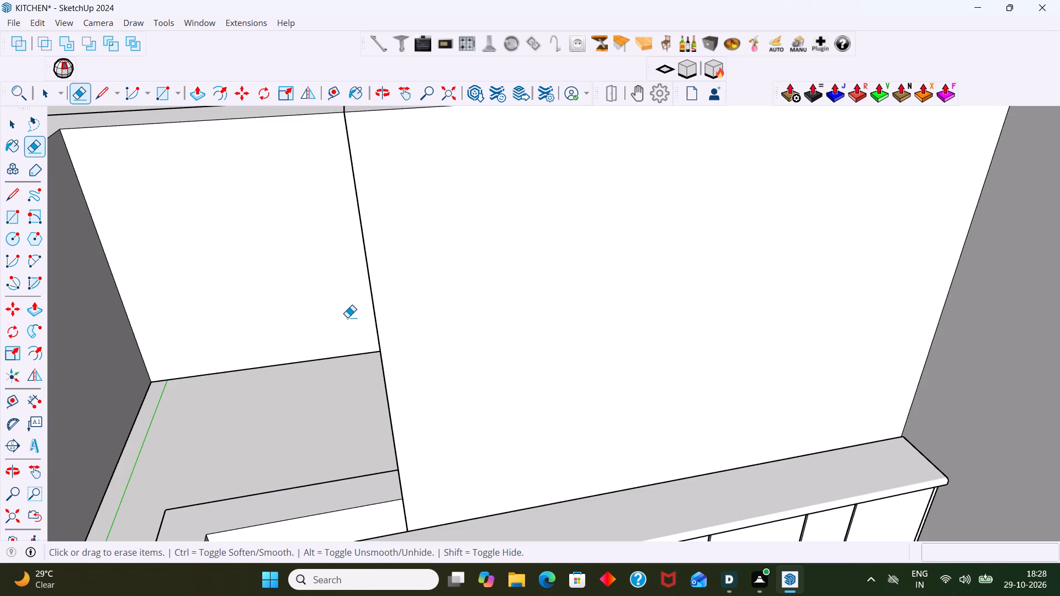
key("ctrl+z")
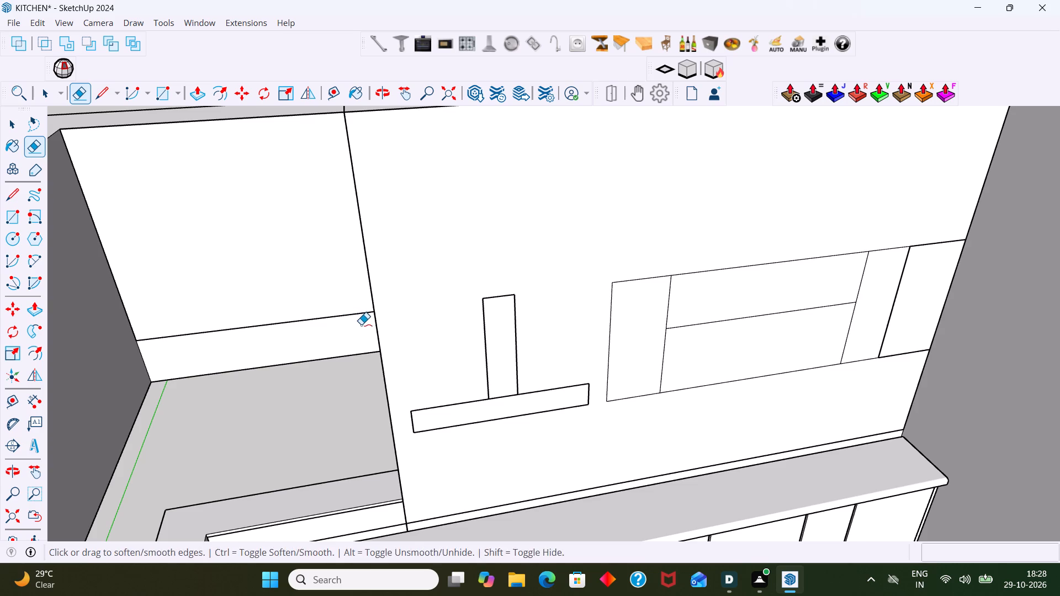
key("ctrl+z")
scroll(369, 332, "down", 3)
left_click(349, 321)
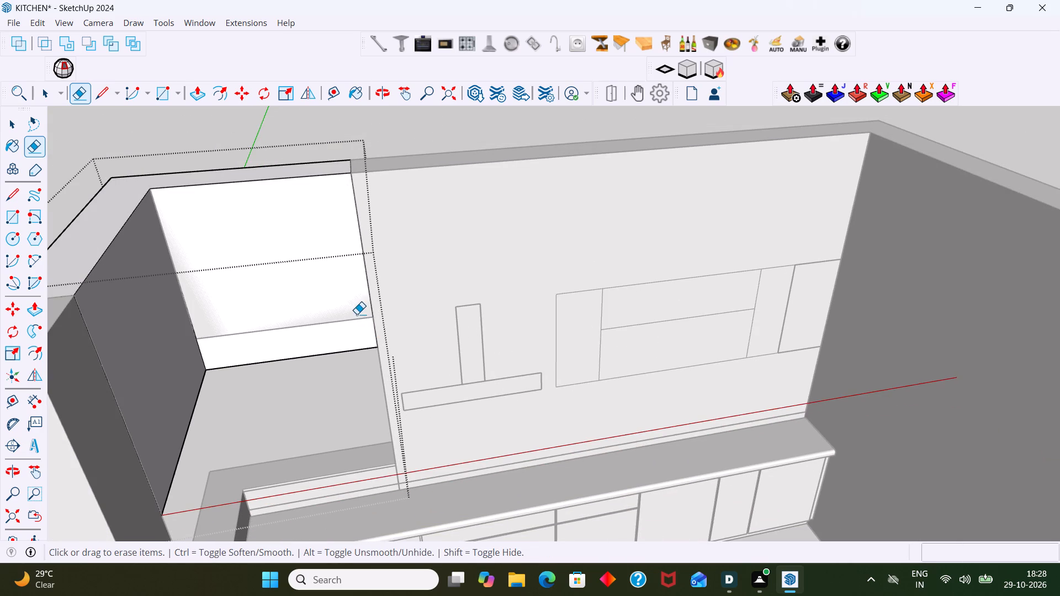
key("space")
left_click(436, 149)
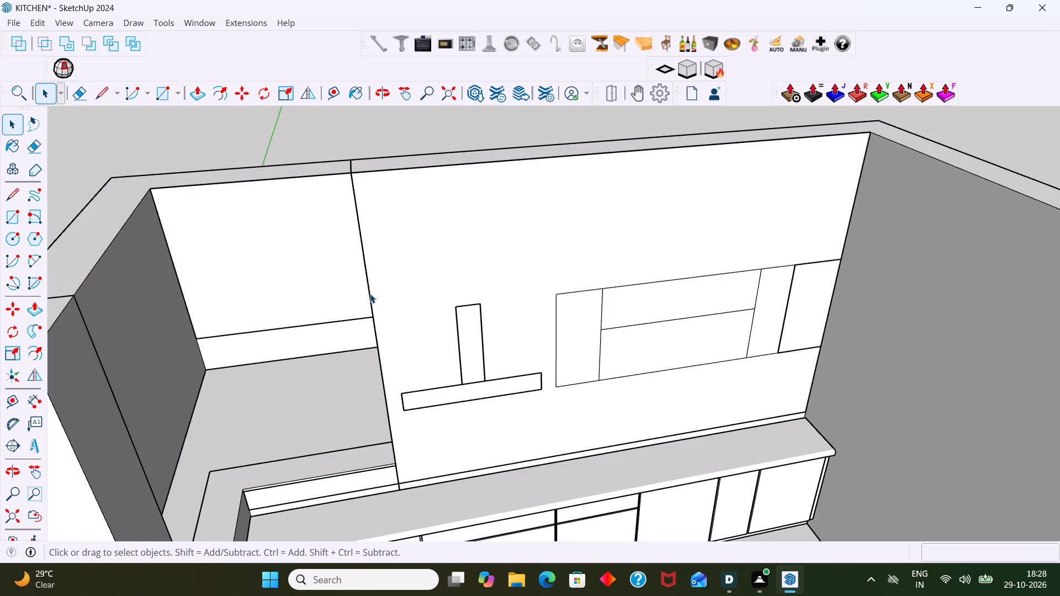
Erase the placed upper wall layout group from the room's back wall.
key("e")
left_click(341, 320)
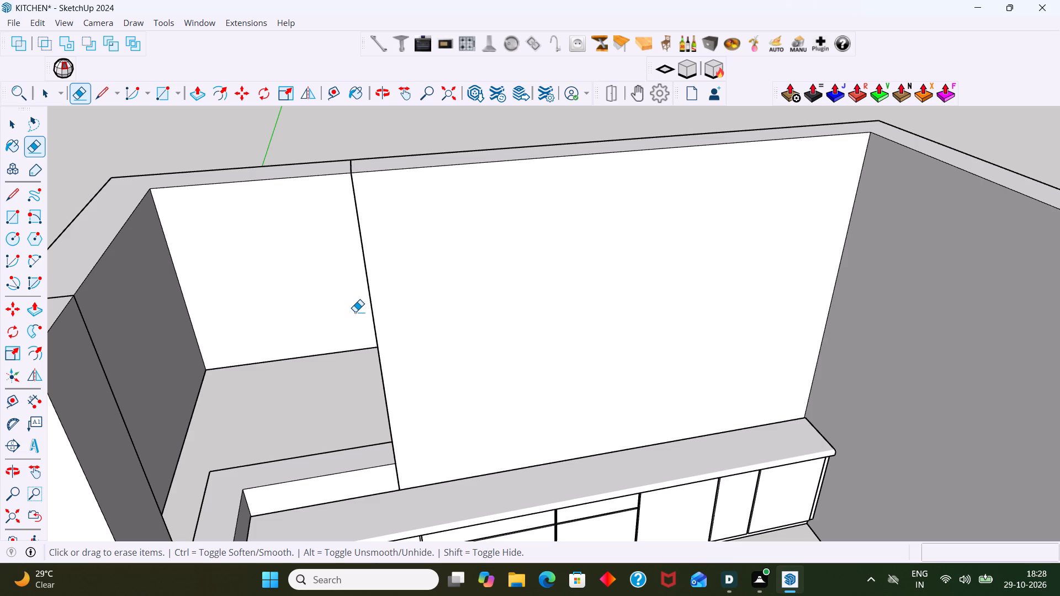
Examine the room model alongside the flat floor plans and elevations.
scroll(761, 418, "down", 6)
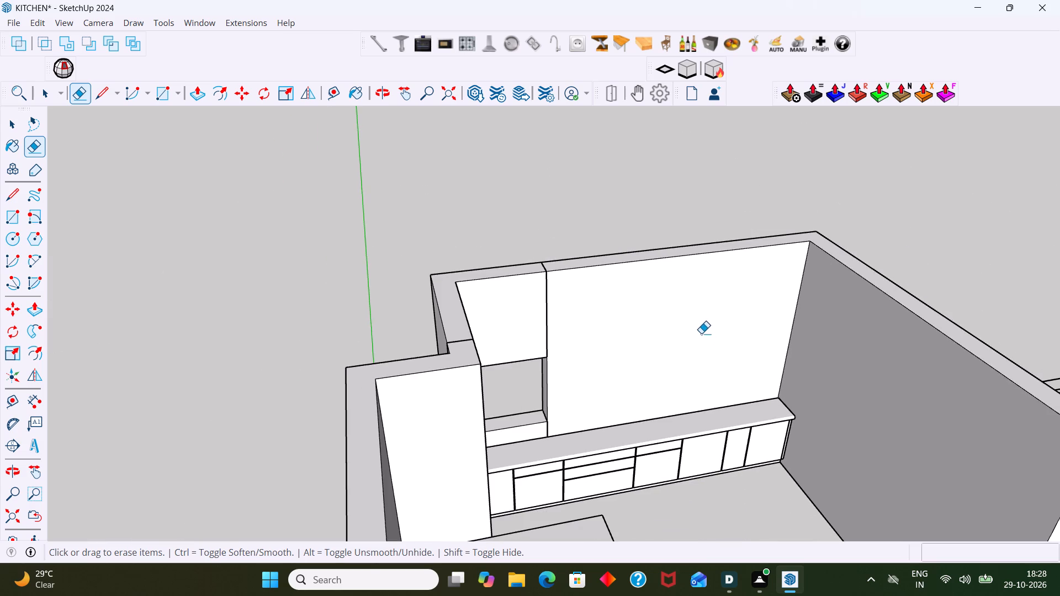
middle_click_drag(681, 318, 392, 301, "shift")
scroll(602, 305, "down", 9)
middle_click_drag(730, 332, 507, 300, "shift")
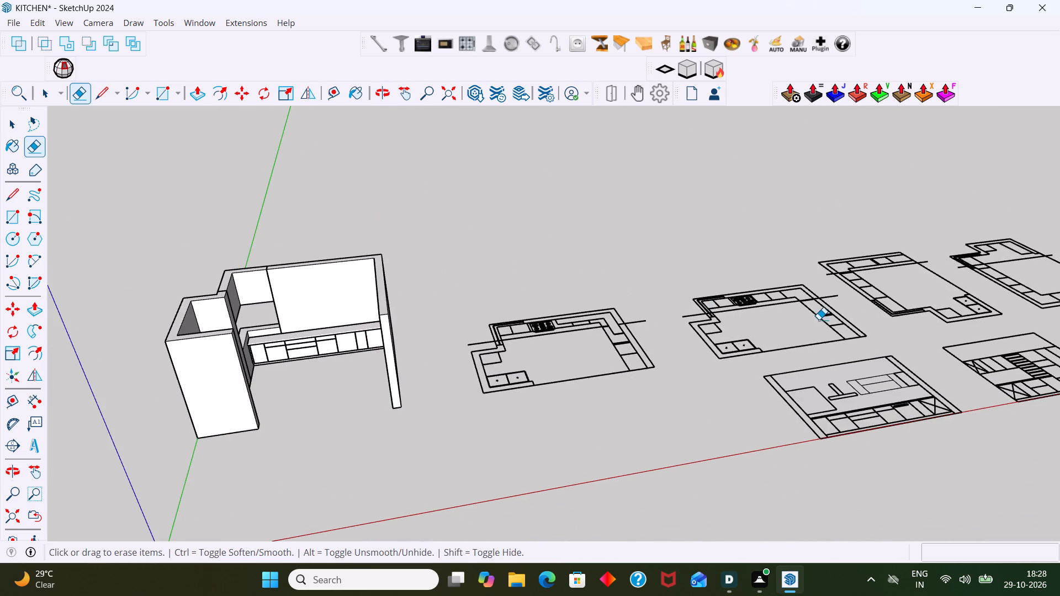
scroll(607, 310, "down", 6)
middle_click_drag(634, 331, 624, 393)
scroll(550, 355, "up", 3)
scroll(643, 352, "up", 1)
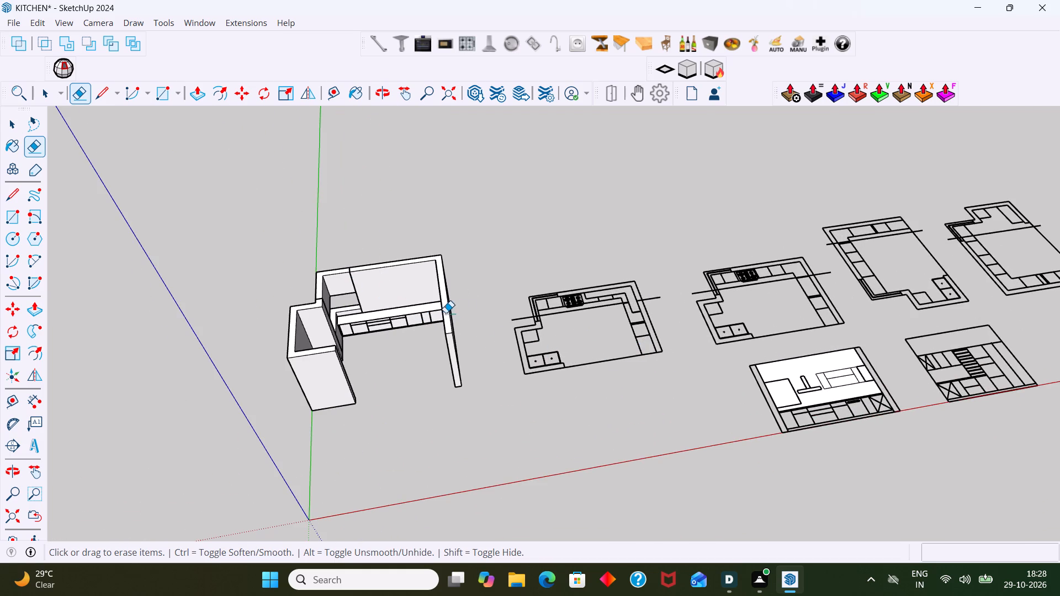
middle_click_drag(330, 286, 325, 232)
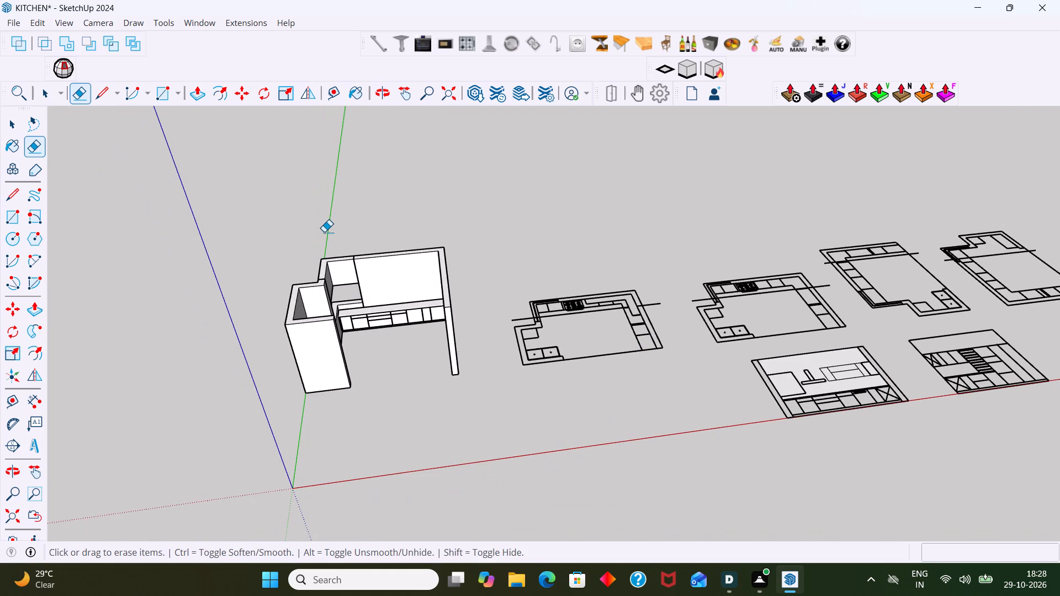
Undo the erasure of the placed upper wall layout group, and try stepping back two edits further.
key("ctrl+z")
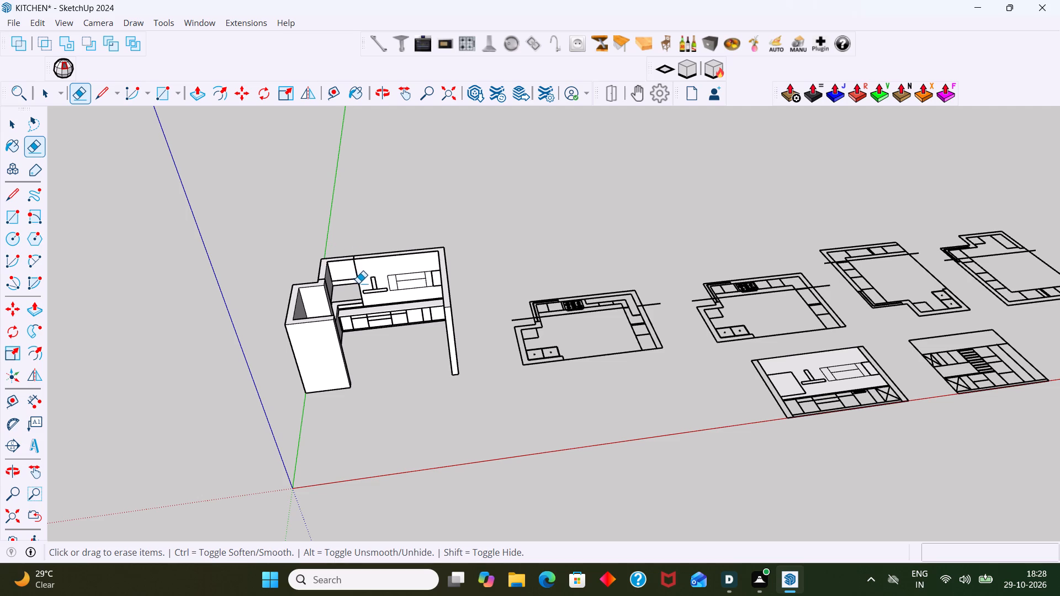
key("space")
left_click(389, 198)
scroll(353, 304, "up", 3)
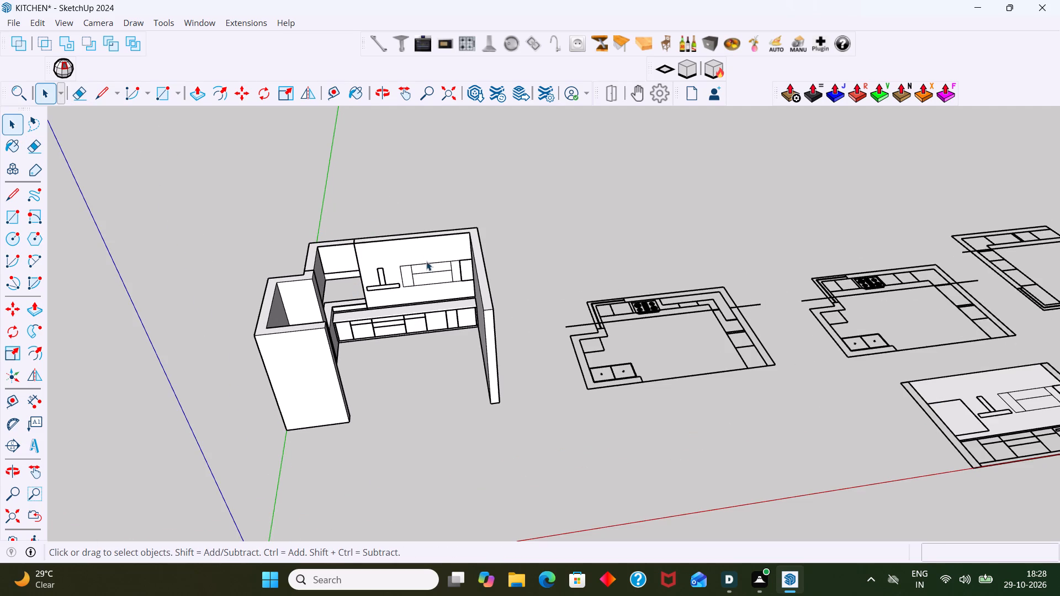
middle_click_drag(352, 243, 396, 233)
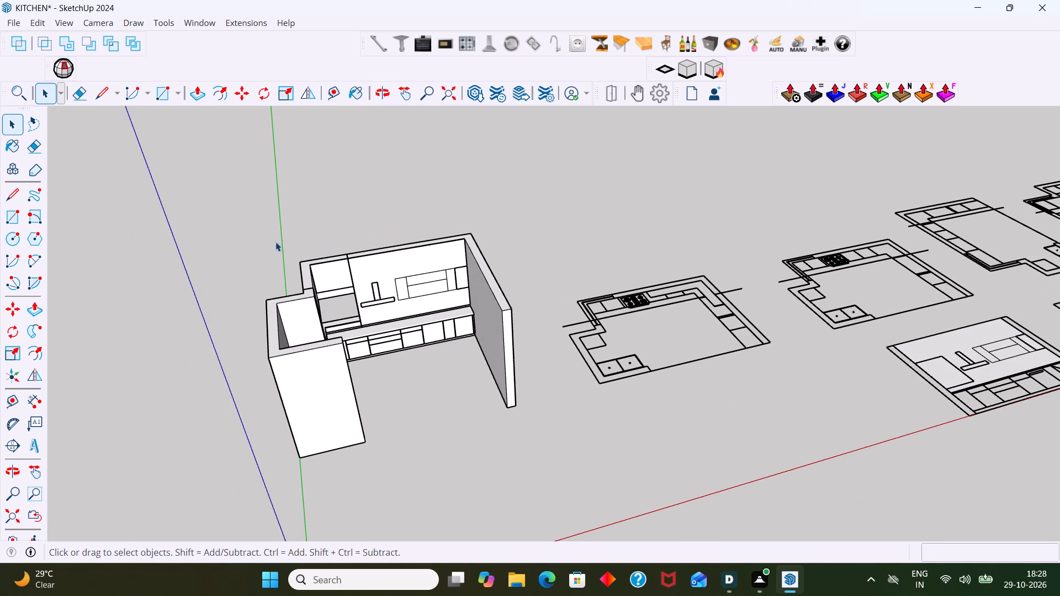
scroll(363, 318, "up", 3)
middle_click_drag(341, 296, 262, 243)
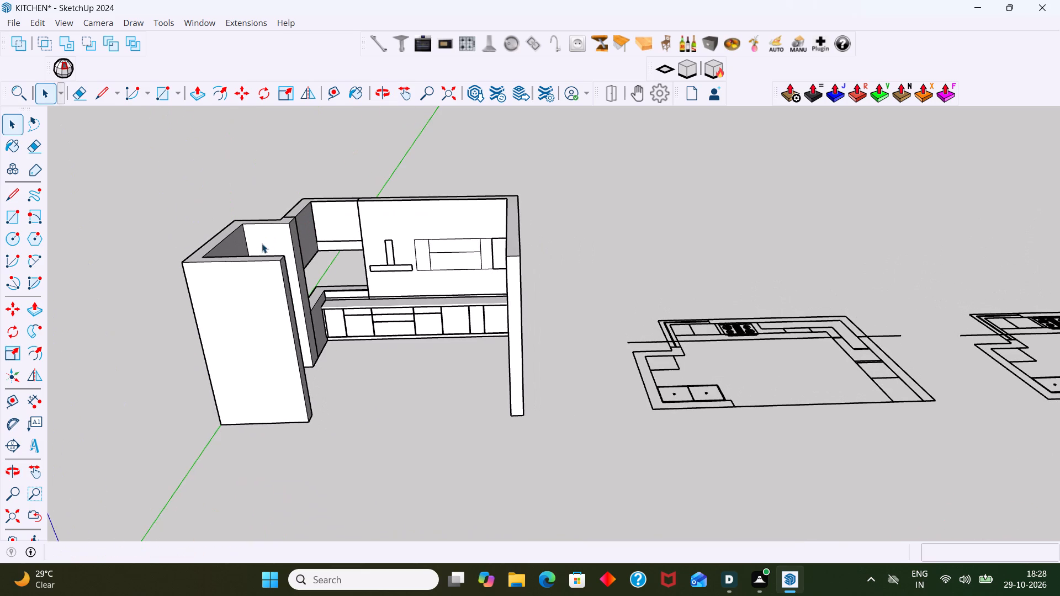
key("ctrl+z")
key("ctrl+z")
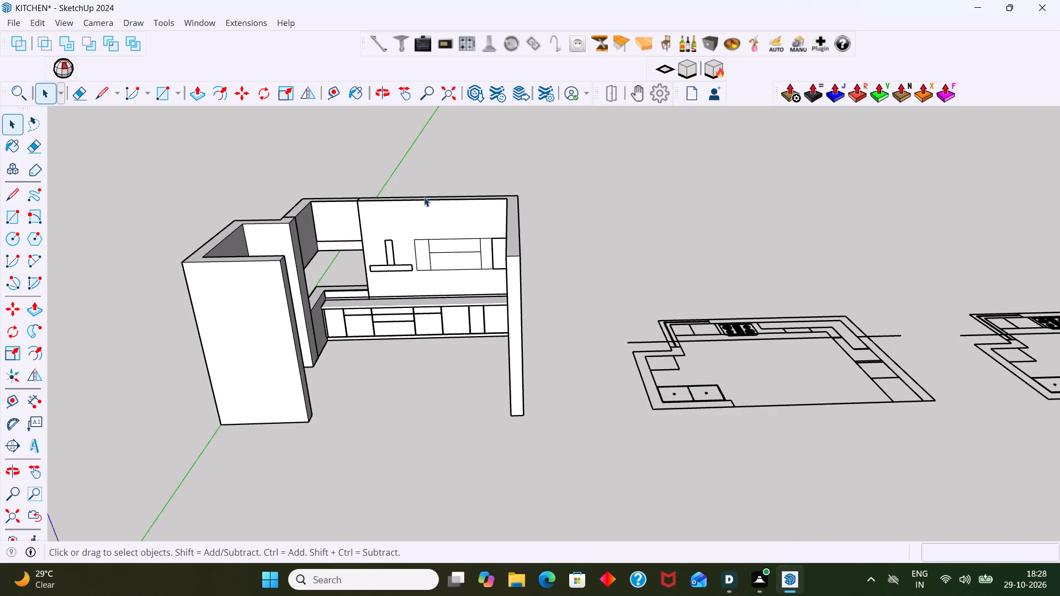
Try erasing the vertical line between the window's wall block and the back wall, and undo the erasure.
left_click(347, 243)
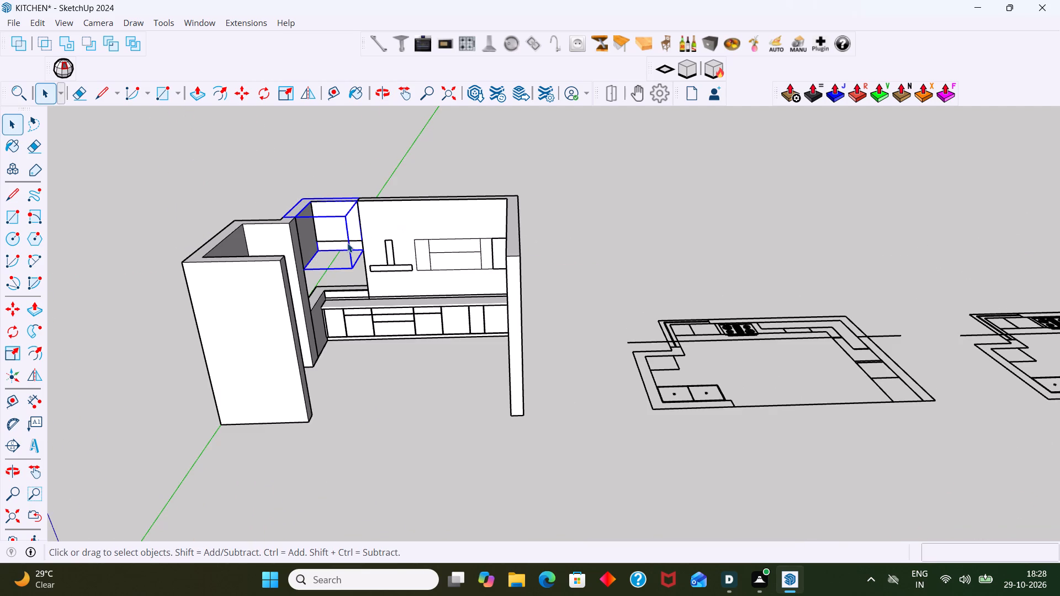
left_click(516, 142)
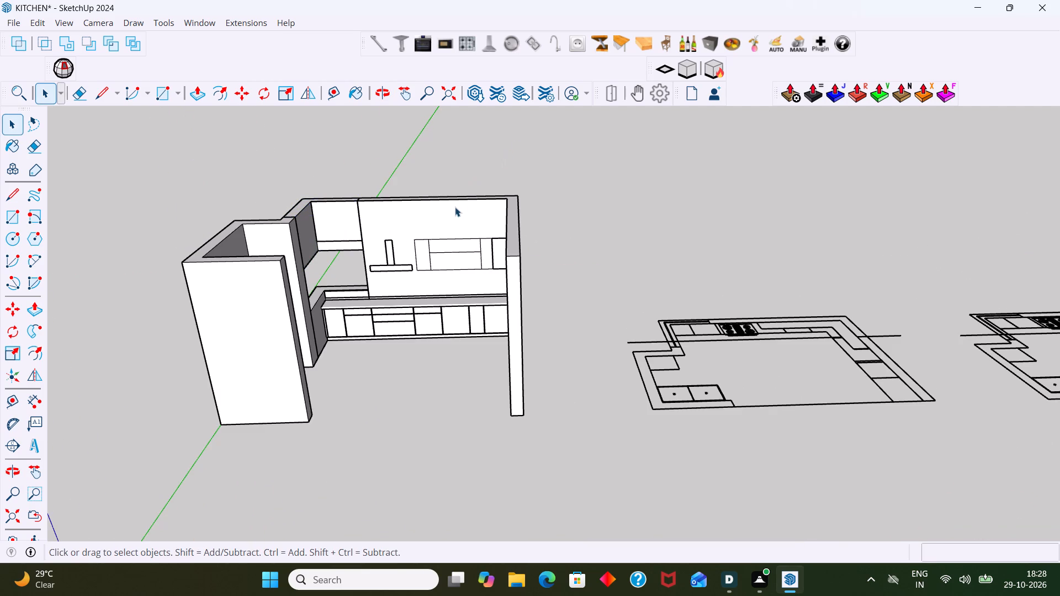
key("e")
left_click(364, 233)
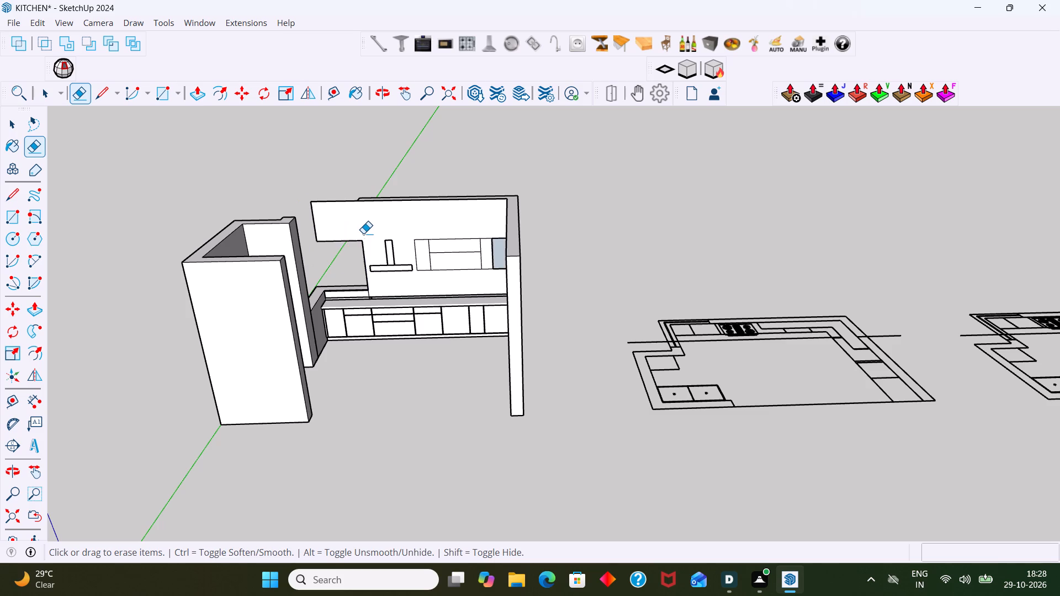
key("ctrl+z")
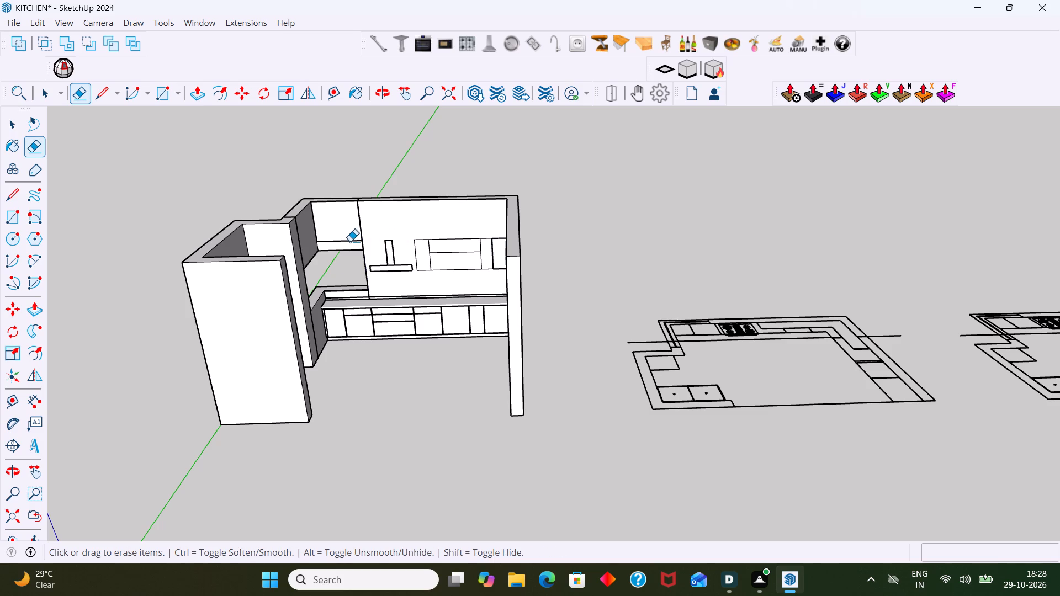
Erase the placed upper wall layout group from the room's back wall.
left_click(350, 242)
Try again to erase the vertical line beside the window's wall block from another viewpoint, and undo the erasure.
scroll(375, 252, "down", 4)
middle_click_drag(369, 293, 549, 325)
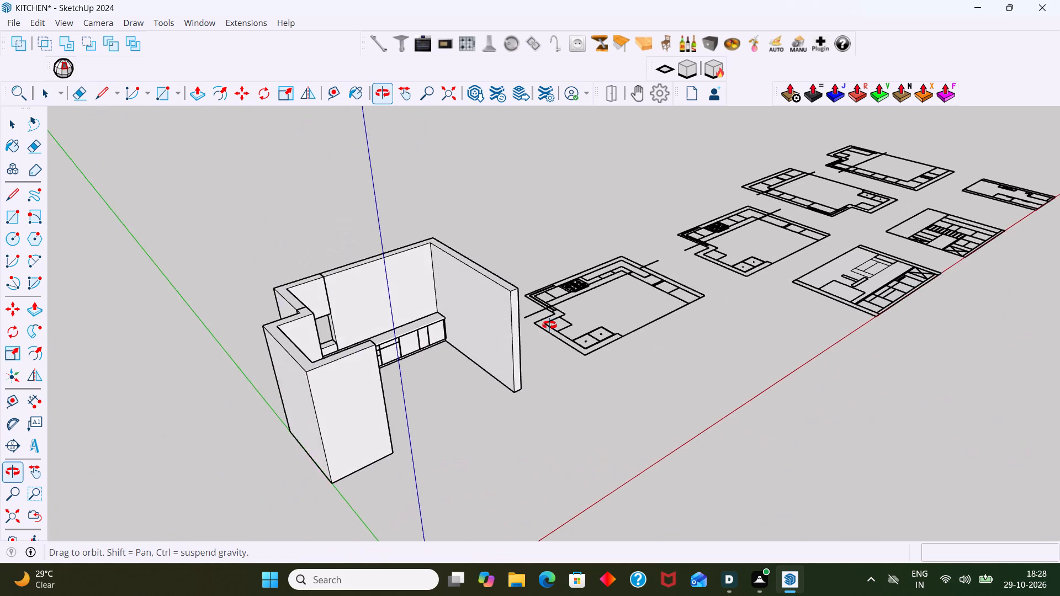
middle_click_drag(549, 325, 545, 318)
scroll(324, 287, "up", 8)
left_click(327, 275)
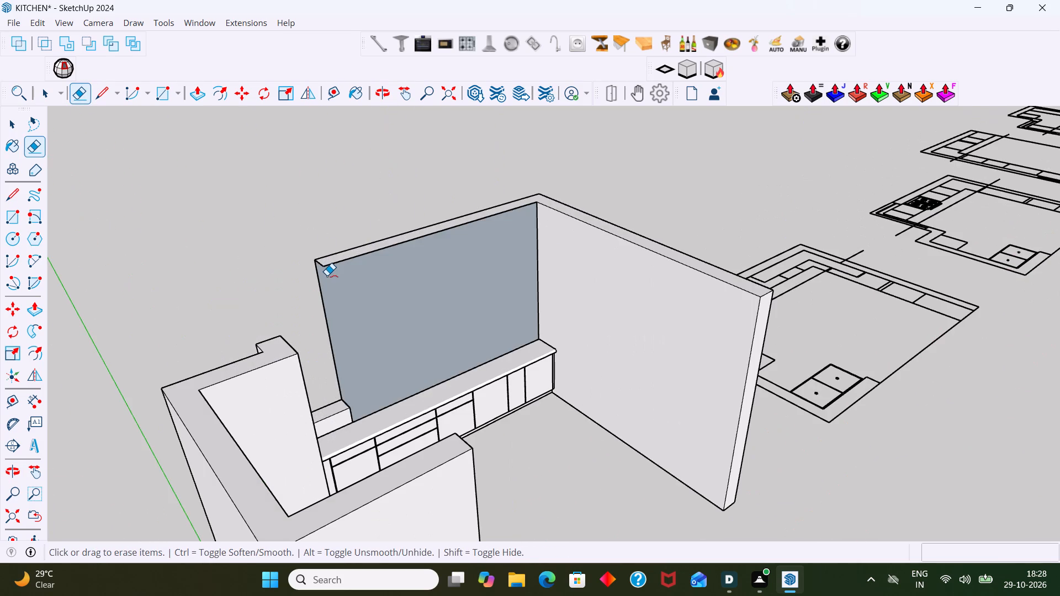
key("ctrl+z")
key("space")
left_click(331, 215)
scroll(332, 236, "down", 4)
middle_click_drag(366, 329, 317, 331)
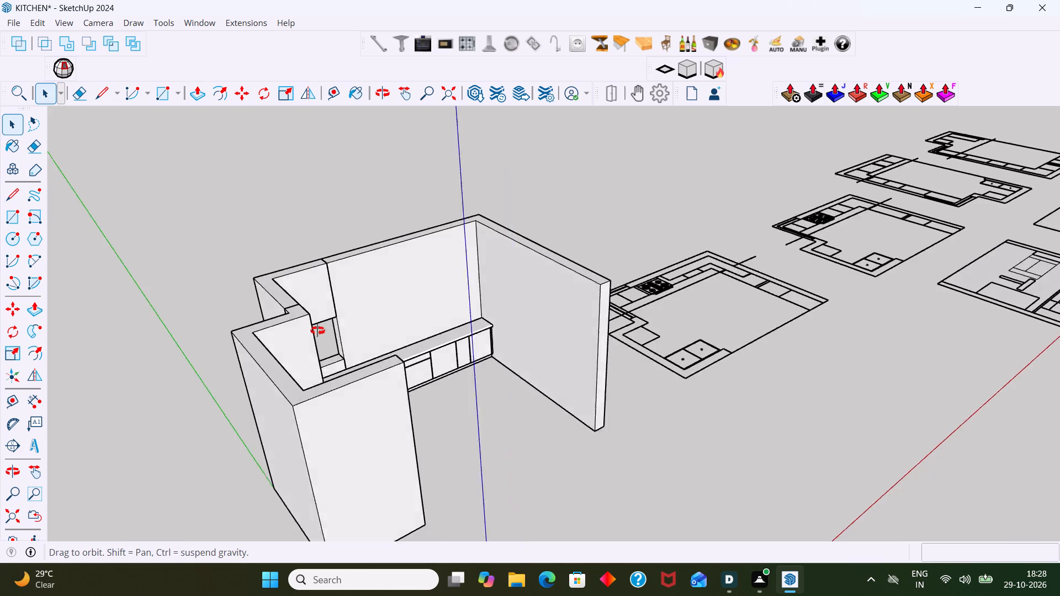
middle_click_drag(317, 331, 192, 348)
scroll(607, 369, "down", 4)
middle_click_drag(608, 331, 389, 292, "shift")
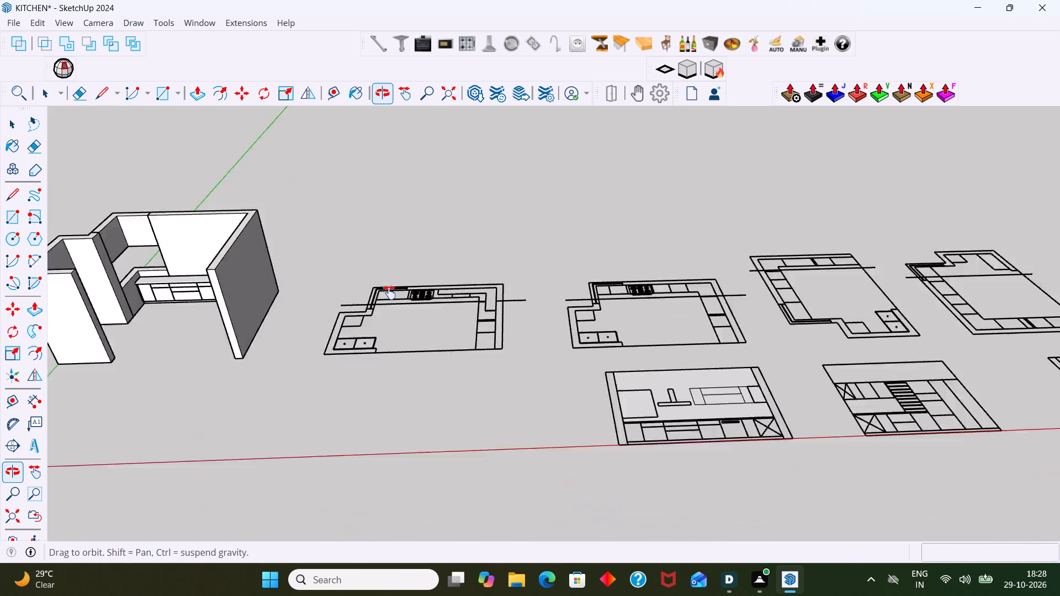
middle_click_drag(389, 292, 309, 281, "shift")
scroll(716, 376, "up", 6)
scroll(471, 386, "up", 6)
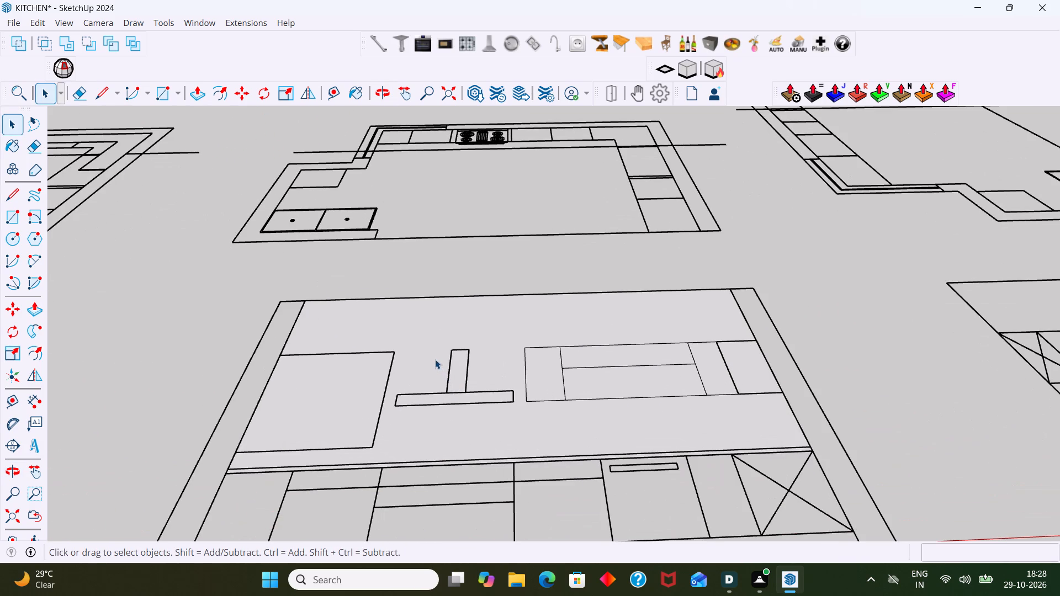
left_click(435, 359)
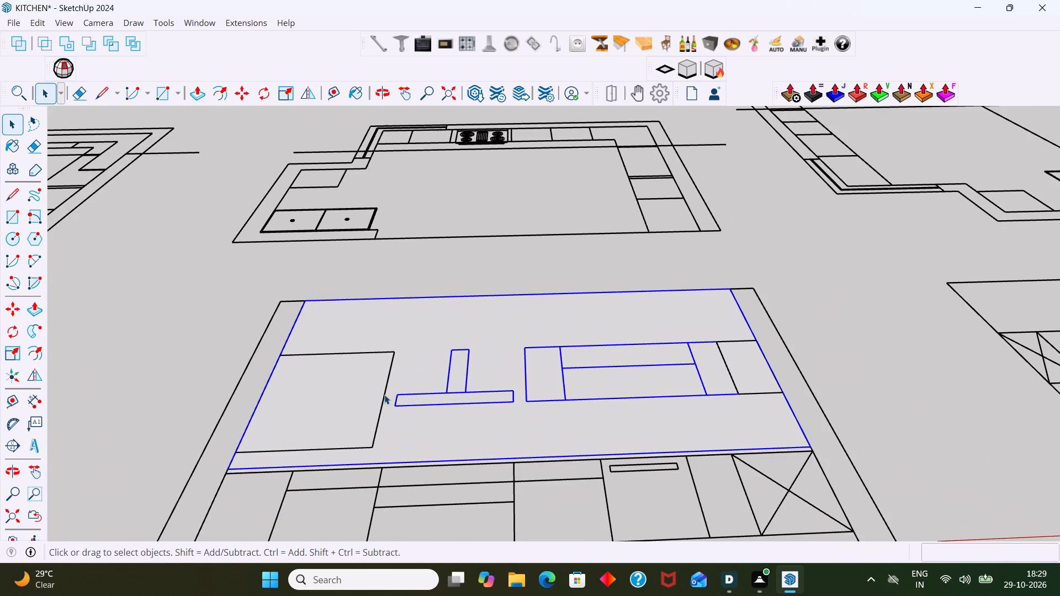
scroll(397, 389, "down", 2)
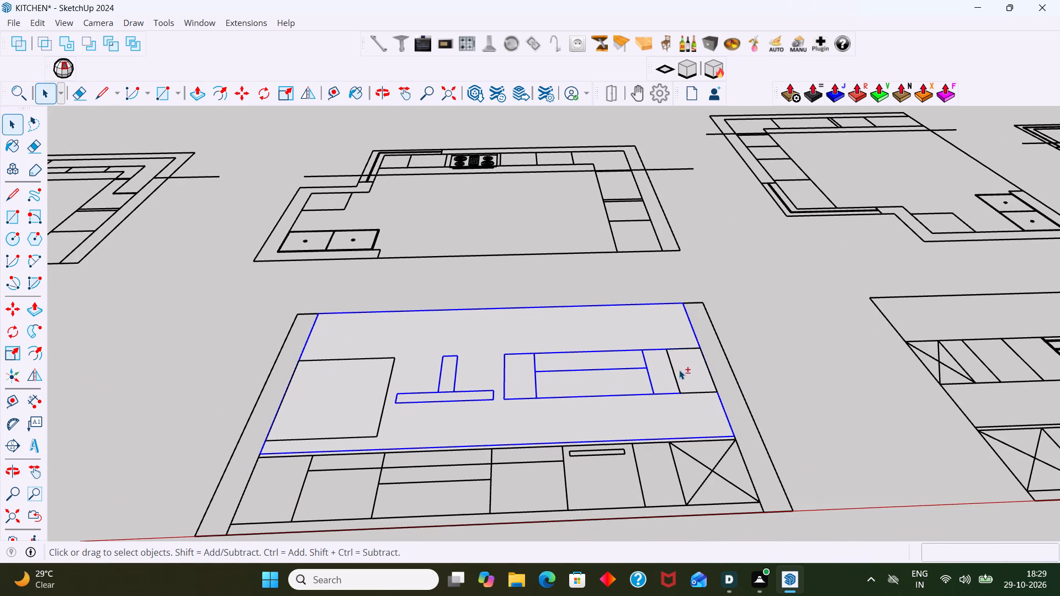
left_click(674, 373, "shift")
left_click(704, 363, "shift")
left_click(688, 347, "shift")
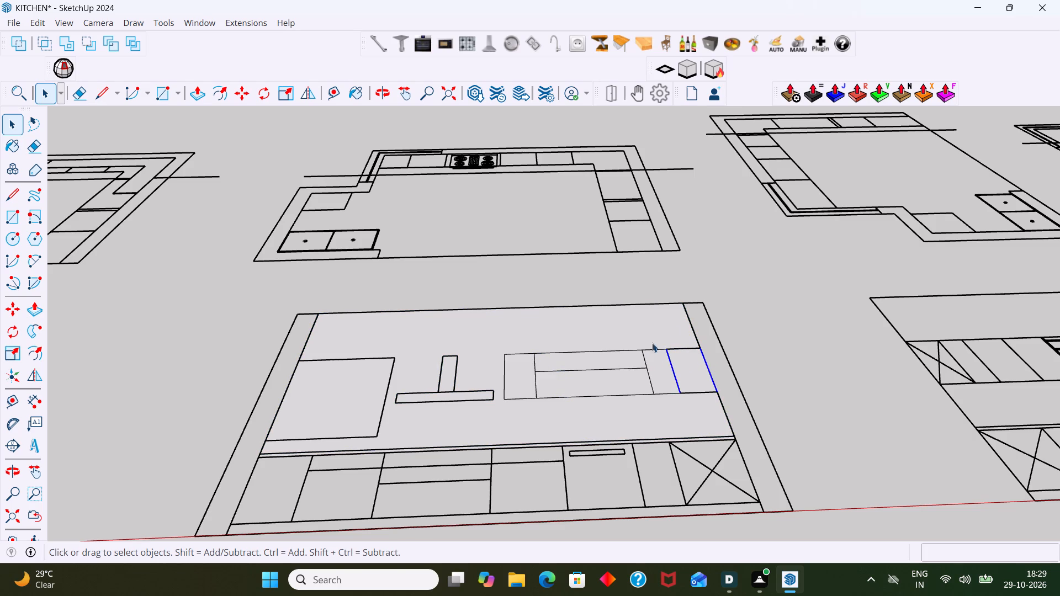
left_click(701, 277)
Select the first elevation's upper wall layout group together with the four loose edges outlining its end wall cabinet.
left_click(628, 348)
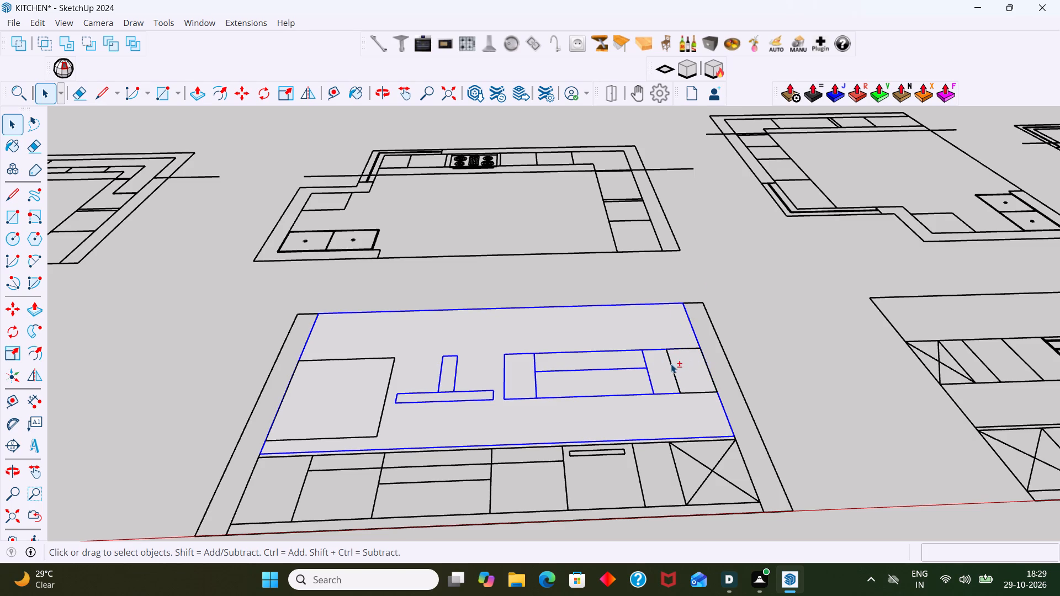
left_click(670, 364, "shift")
left_click(680, 349, "shift")
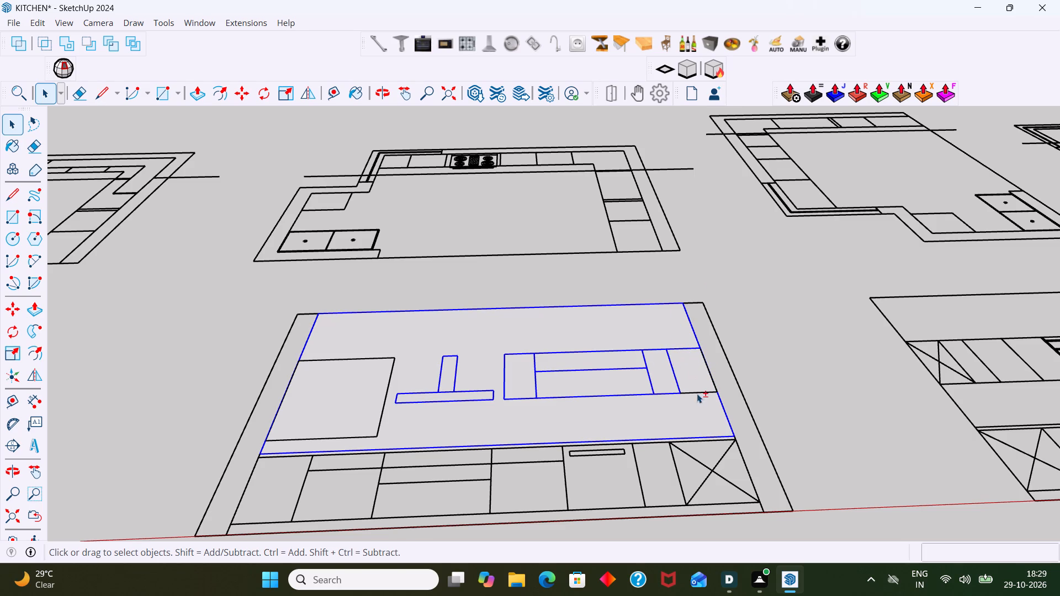
left_click(697, 392, "shift")
left_click(712, 381, "shift")
scroll(627, 395, "down", 5)
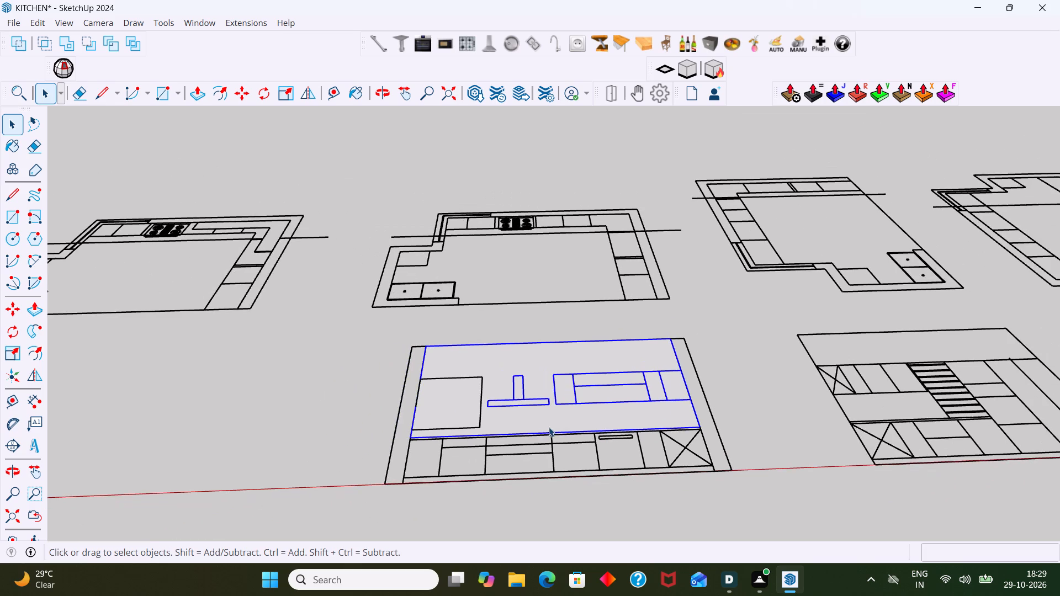
middle_click_drag(546, 433, 536, 465)
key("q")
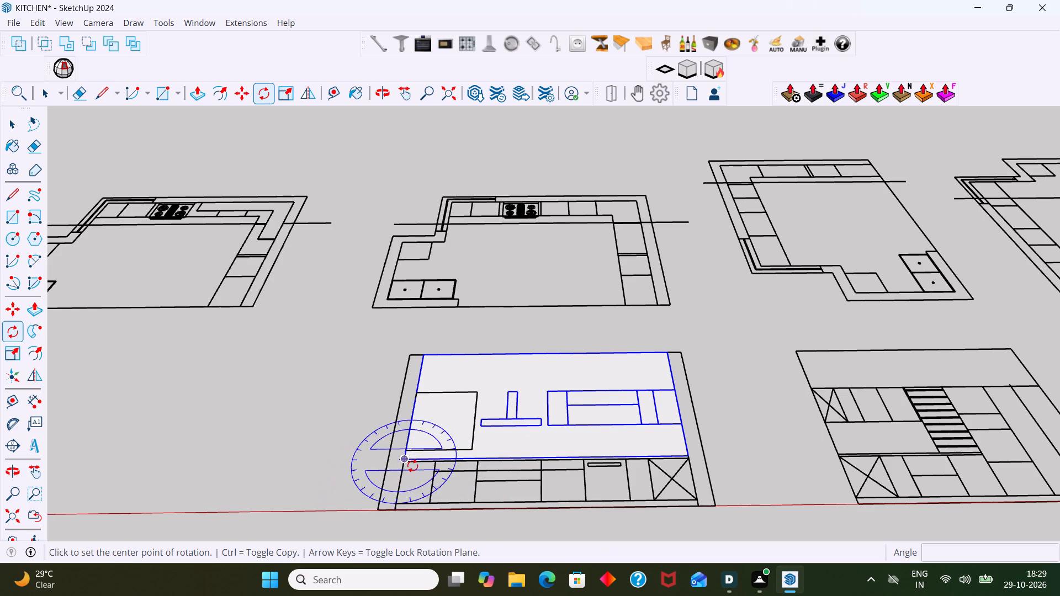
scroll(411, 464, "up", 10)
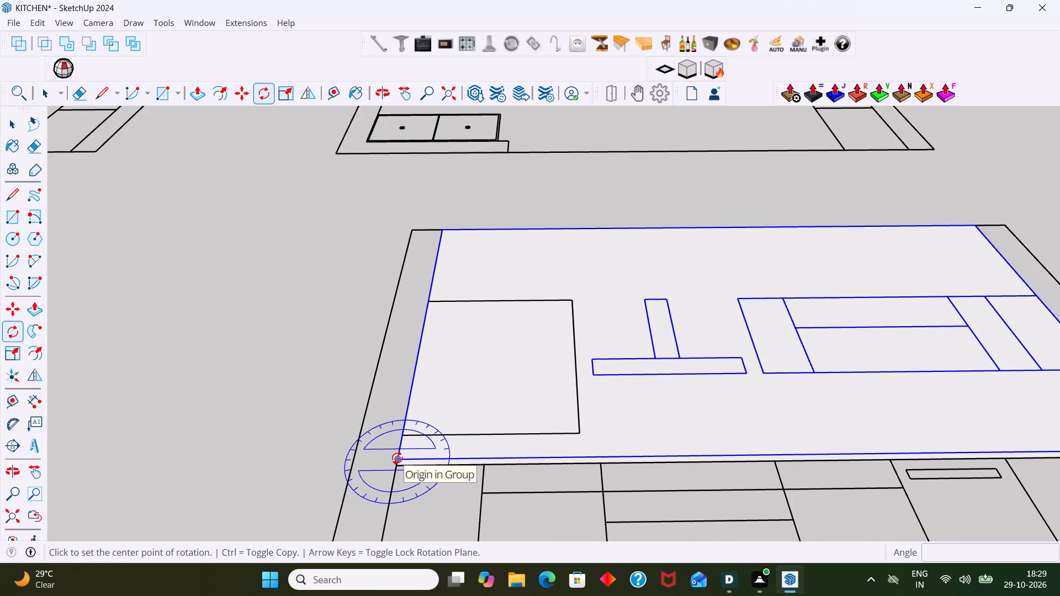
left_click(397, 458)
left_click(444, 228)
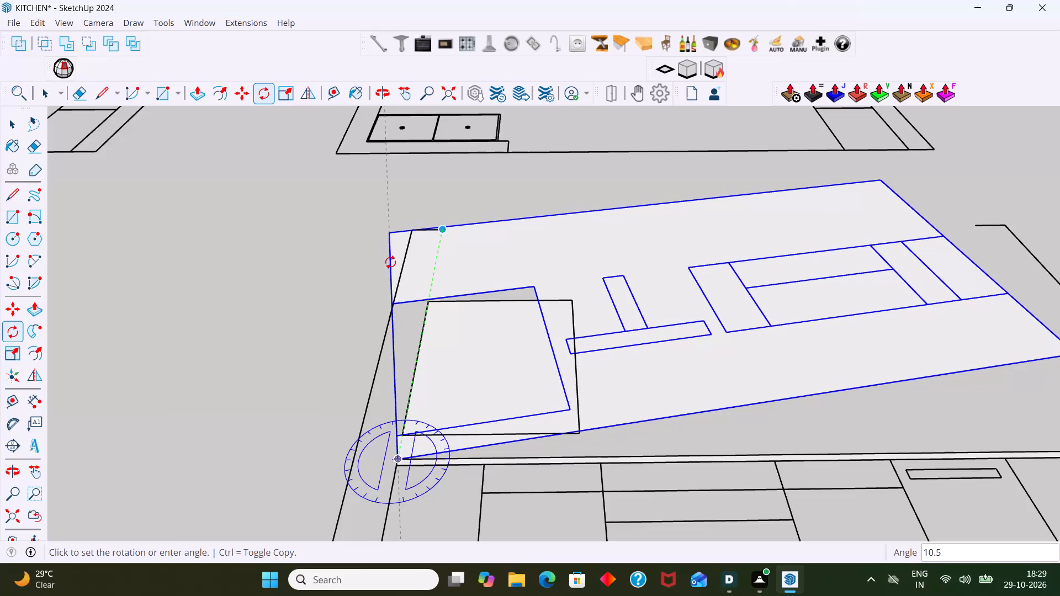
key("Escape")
Rotate the selected wall layout 90° upright around the red axis, pivoting on its bottom-left corner.
key("Right")
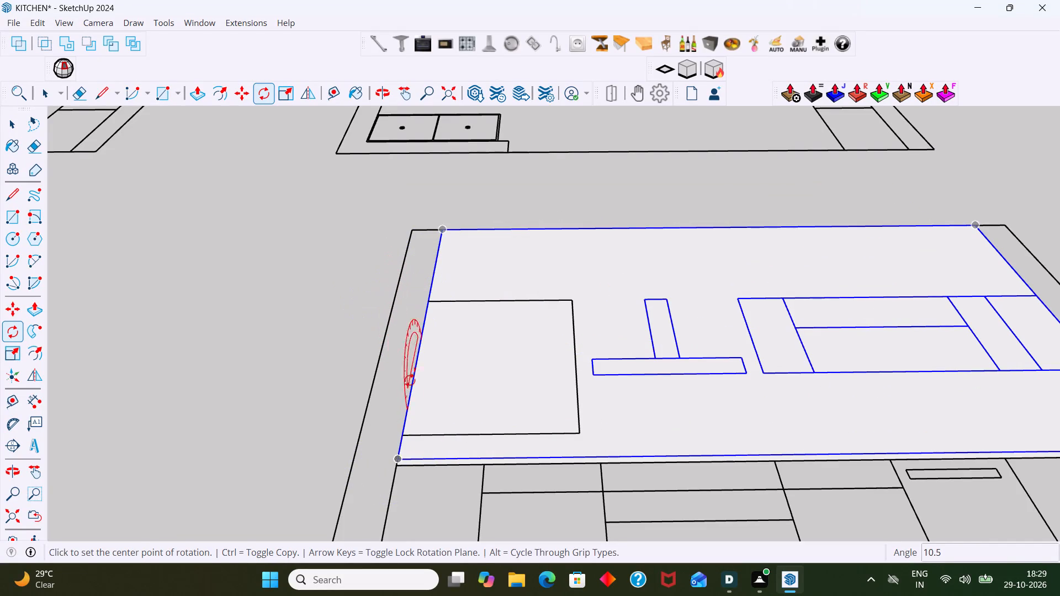
left_click(396, 457)
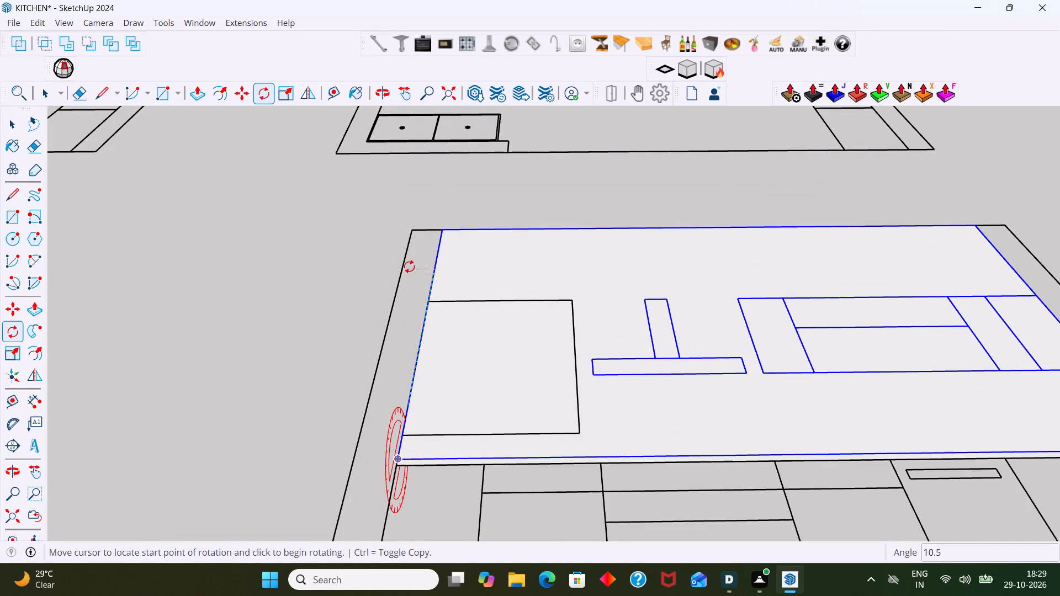
left_click(441, 231)
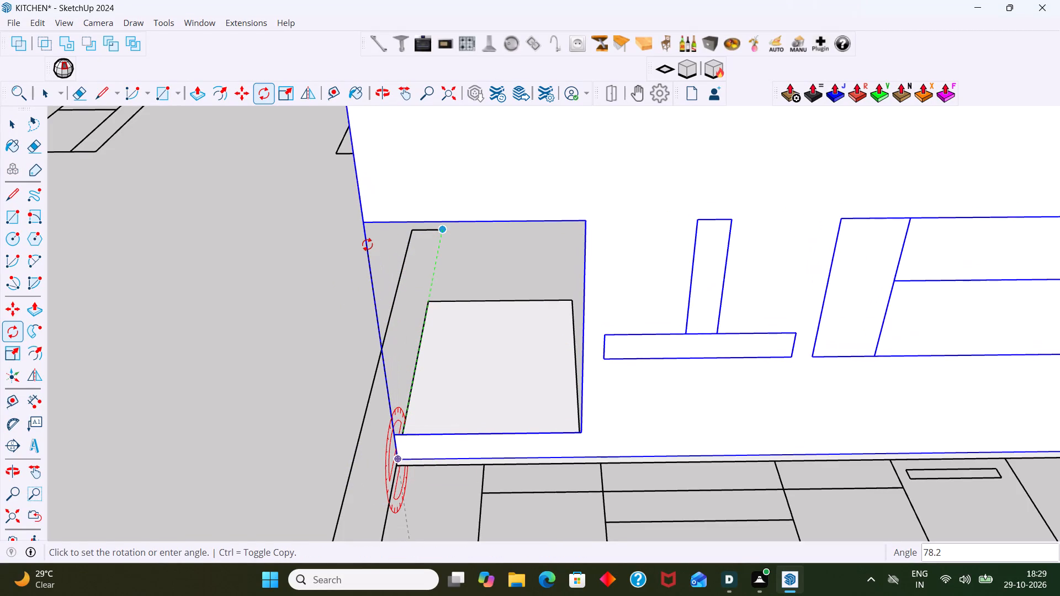
key("9")
key("0")
key("Return")
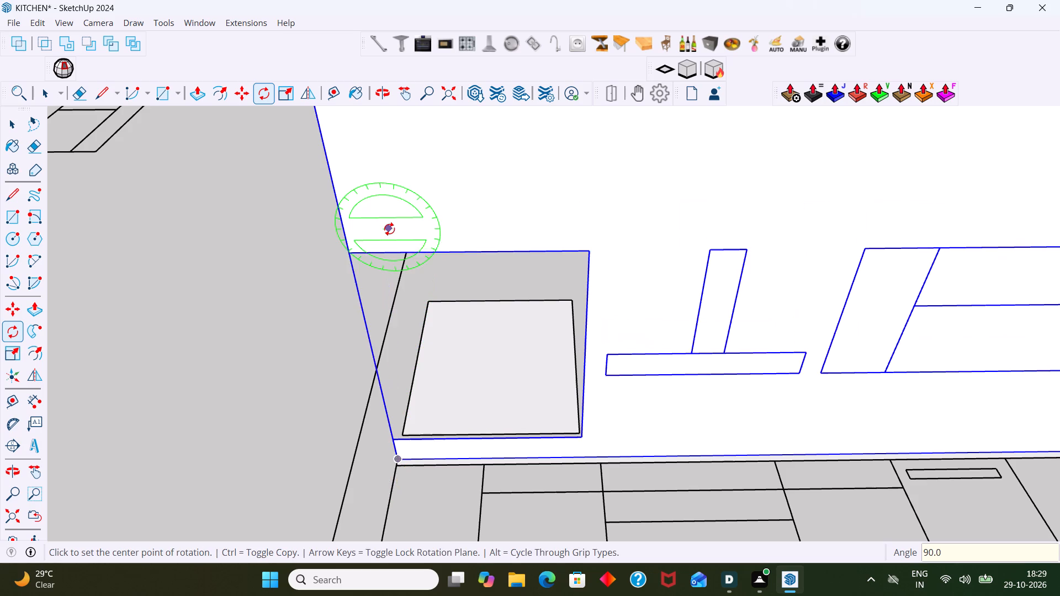
key("space")
Move the upright wall layout by its top-left corner onto the top-left inner corner of the room's back wall.
scroll(428, 312, "down", 10)
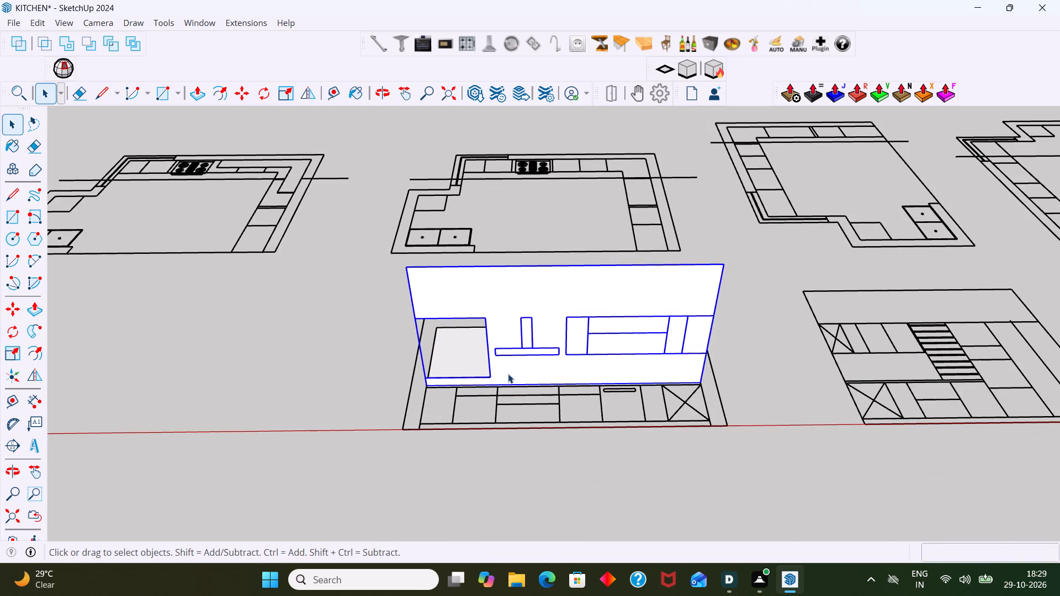
key("m")
left_click(407, 265)
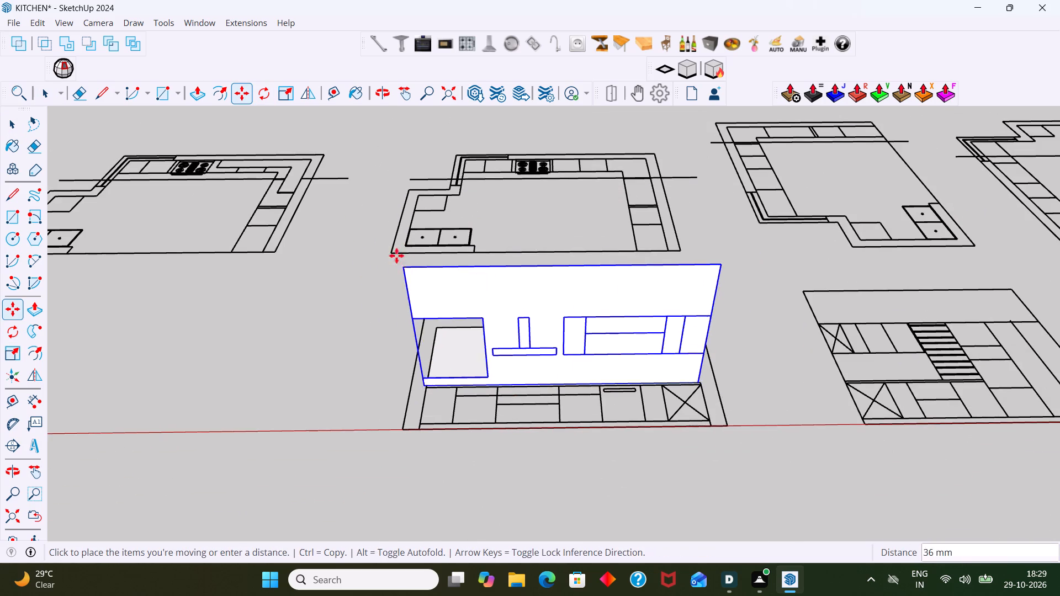
scroll(268, 207, "down", 5)
middle_click_drag(268, 209, 871, 302, "shift")
scroll(785, 287, "down", 3)
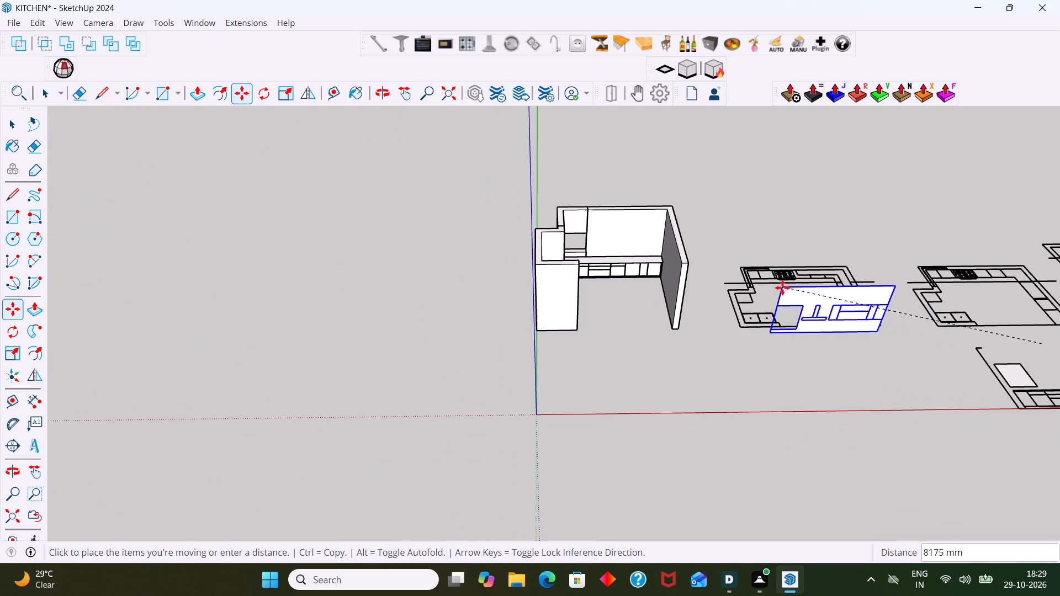
middle_click_drag(826, 304, 743, 293, "shift")
scroll(530, 227, "up", 2)
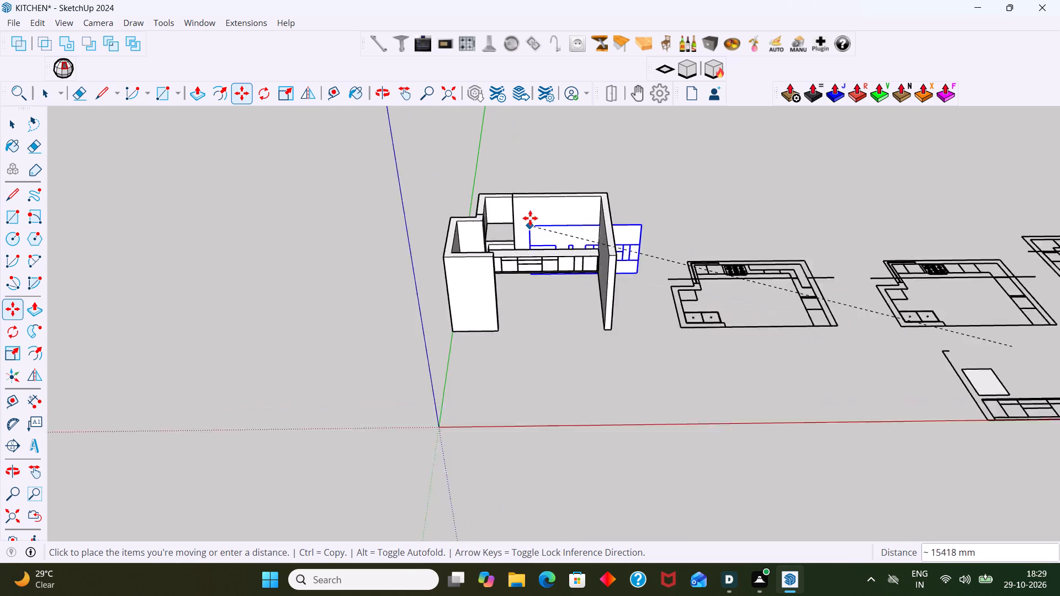
scroll(530, 218, "up", 14)
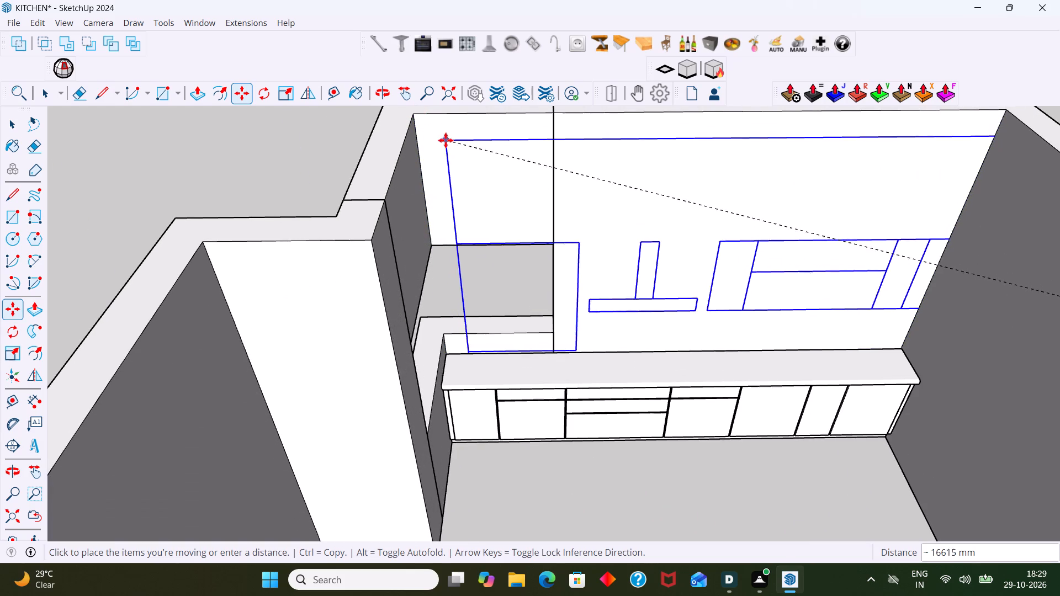
left_click(412, 115)
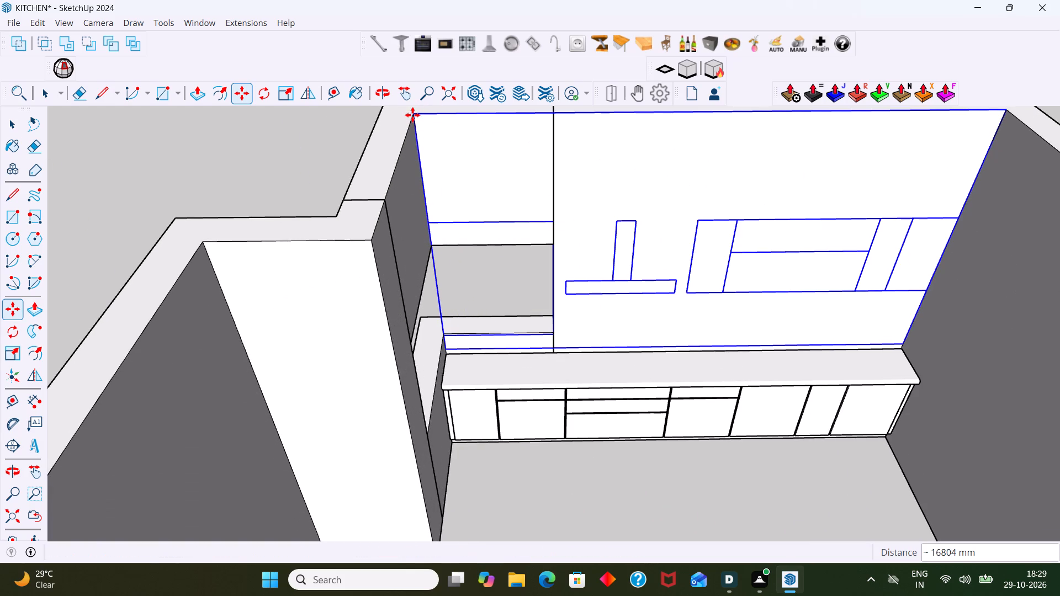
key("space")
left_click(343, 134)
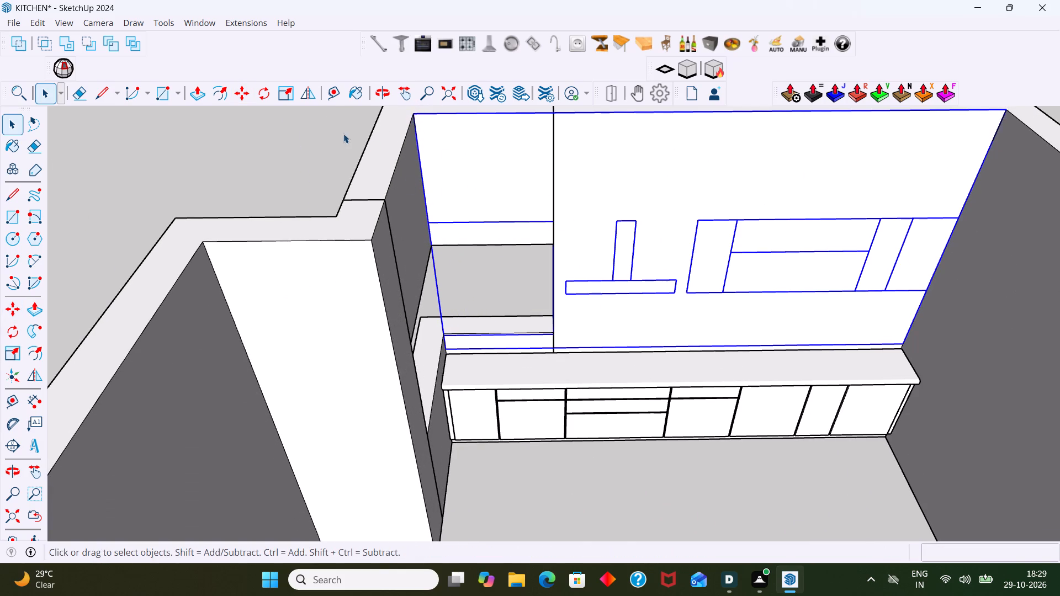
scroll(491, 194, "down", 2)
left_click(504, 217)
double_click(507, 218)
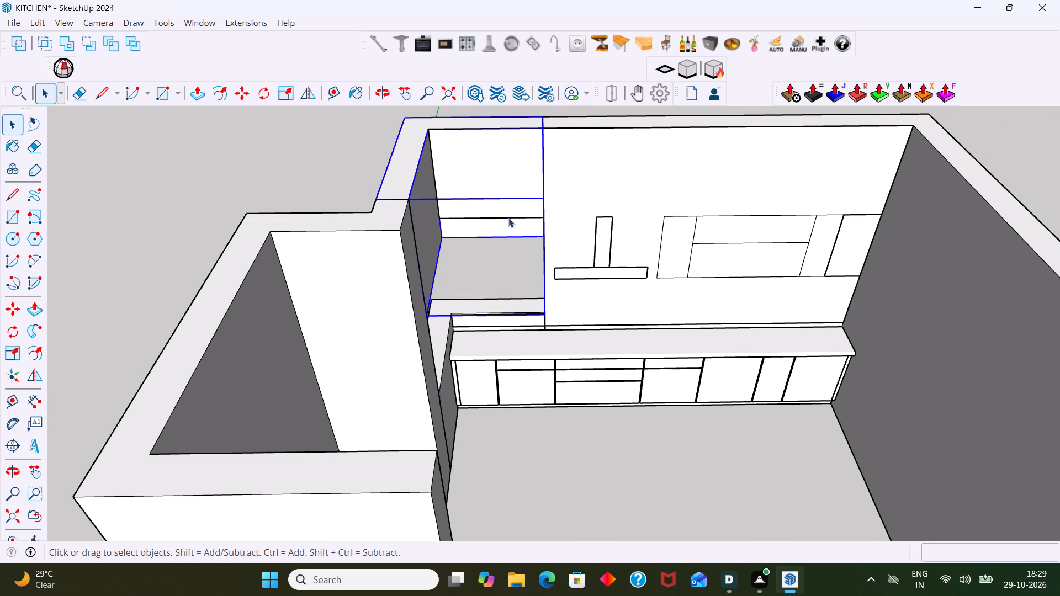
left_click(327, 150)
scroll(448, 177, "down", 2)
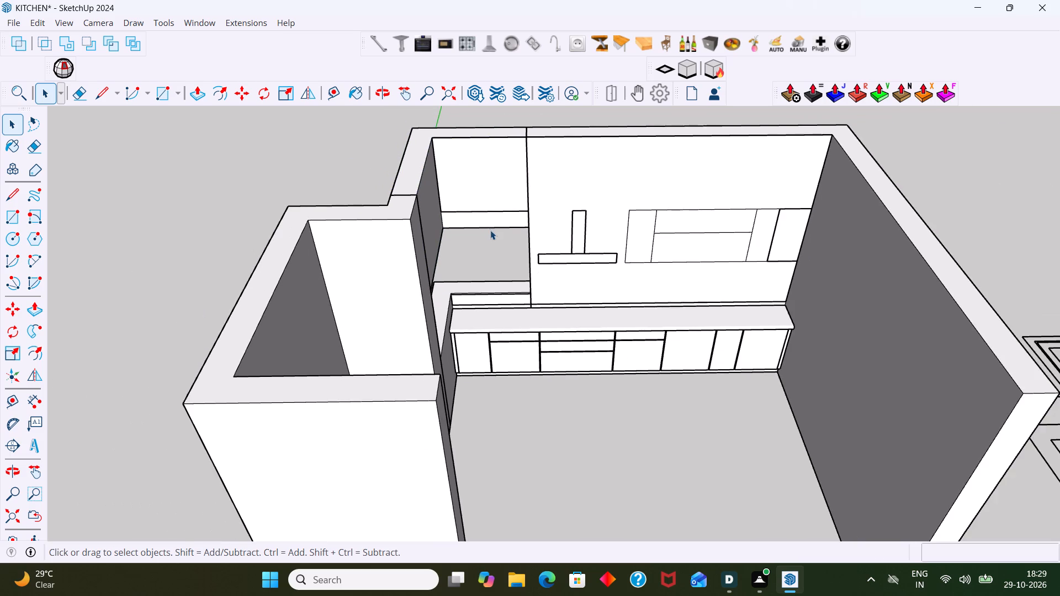
Push the underside of the wall block above the window up about 195 mm to the layout's window-head line.
scroll(490, 222, "up", 1)
middle_click_drag(490, 218, 464, 100)
scroll(467, 177, "up", 3)
middle_click_drag(460, 185, 420, 67)
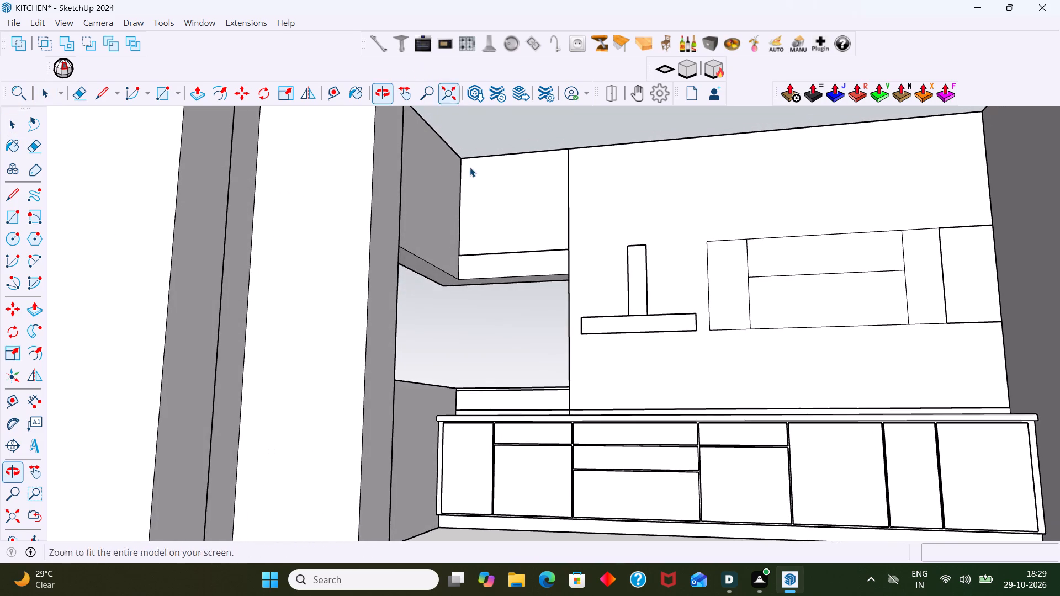
scroll(484, 246, "up", 4)
middle_click_drag(495, 271, 484, 156)
scroll(537, 307, "up", 2)
triple_click(538, 340)
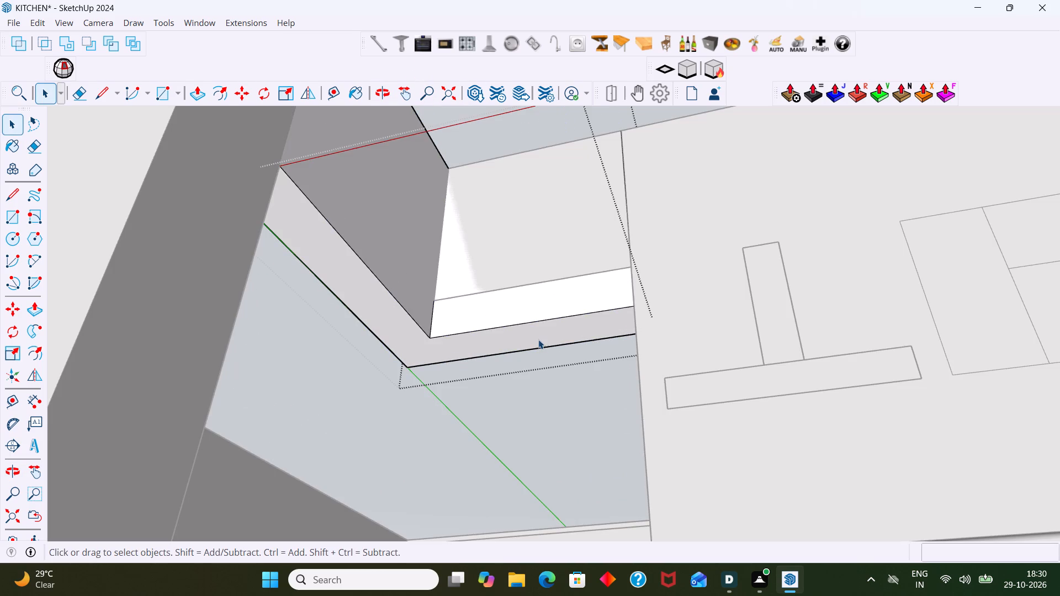
left_click(538, 338)
left_click(547, 338)
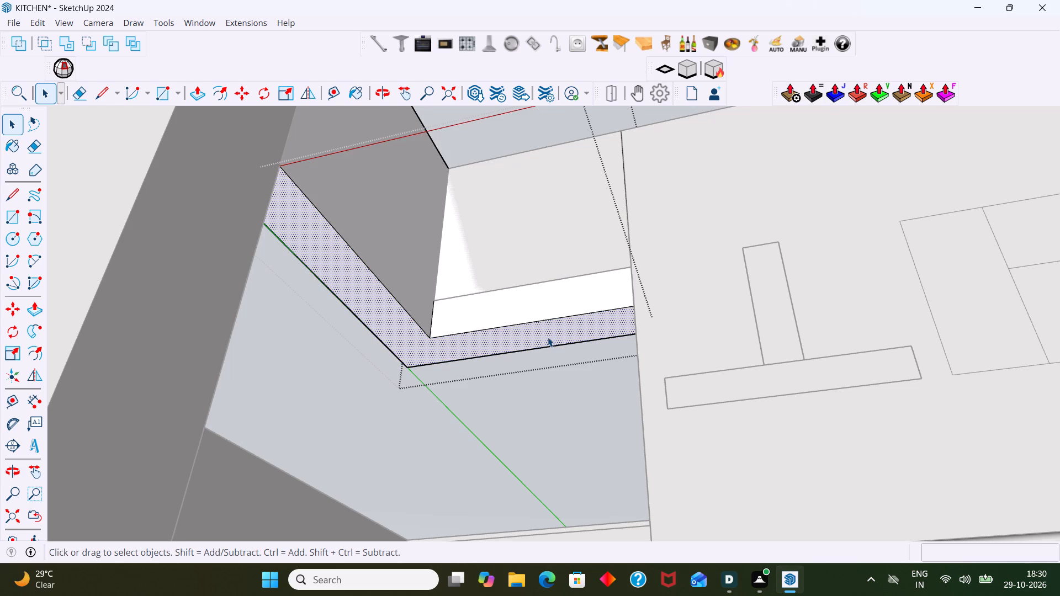
key("p")
left_click(548, 335)
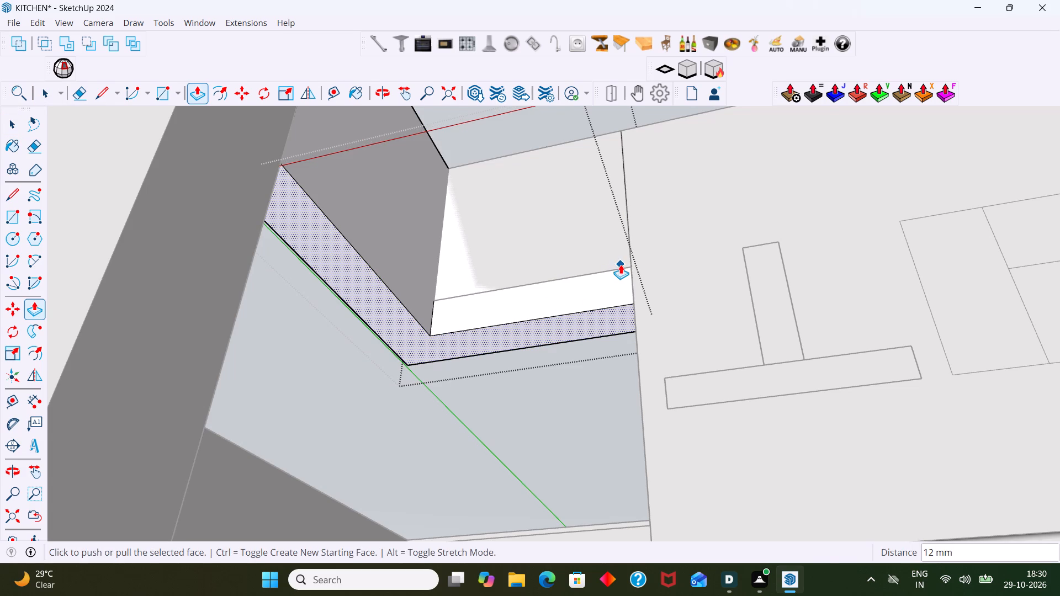
left_click(596, 327)
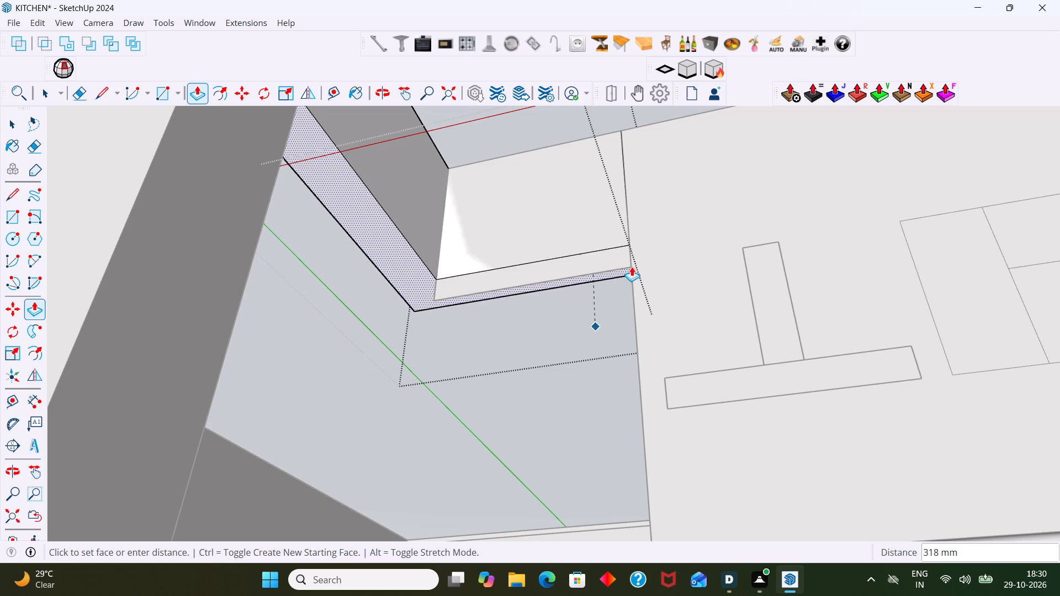
left_click(629, 267)
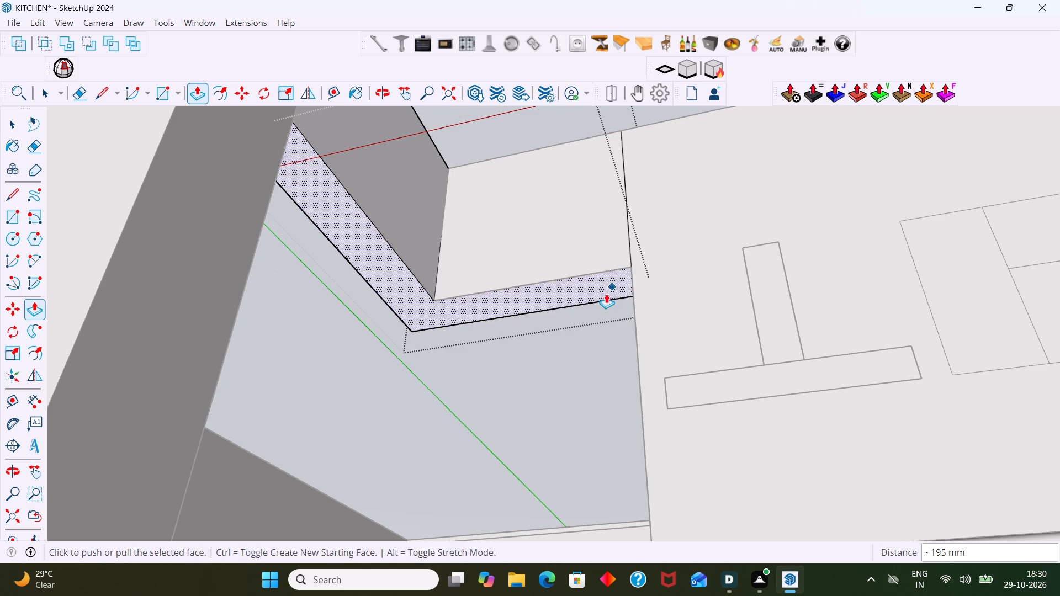
key("space")
left_click(573, 356)
Draw a 700 × 2000 mm rectangle on the back wall over the wall cabinet outline, from its top-left to bottom-right corner.
scroll(575, 353, "up", 1)
scroll(575, 353, "down", 5)
middle_click_drag(581, 385, 581, 431)
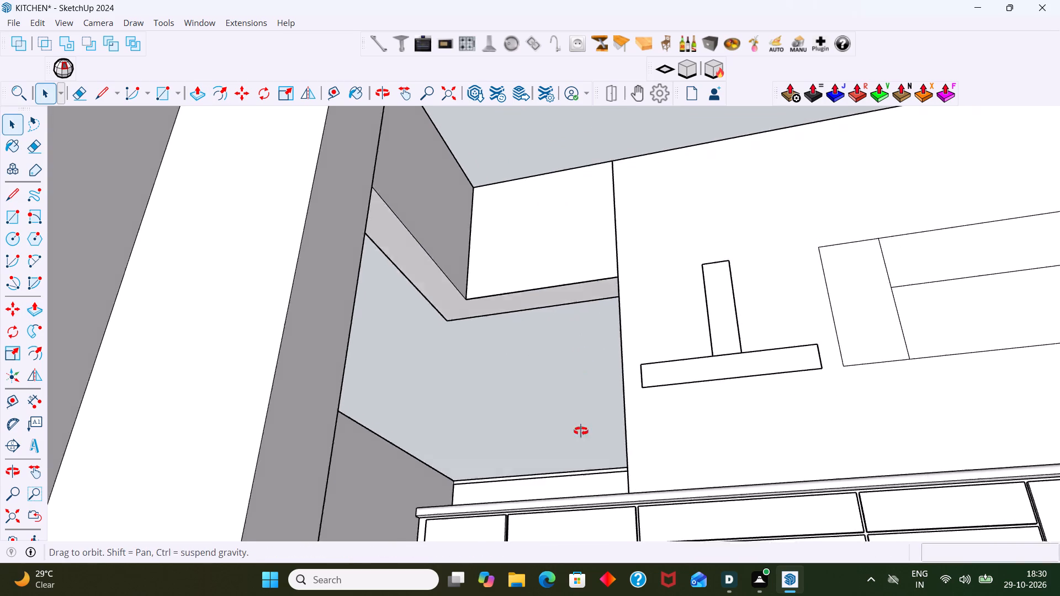
middle_click_drag(581, 431, 563, 570)
scroll(503, 445, "down", 2)
middle_click_drag(516, 446, 553, 564)
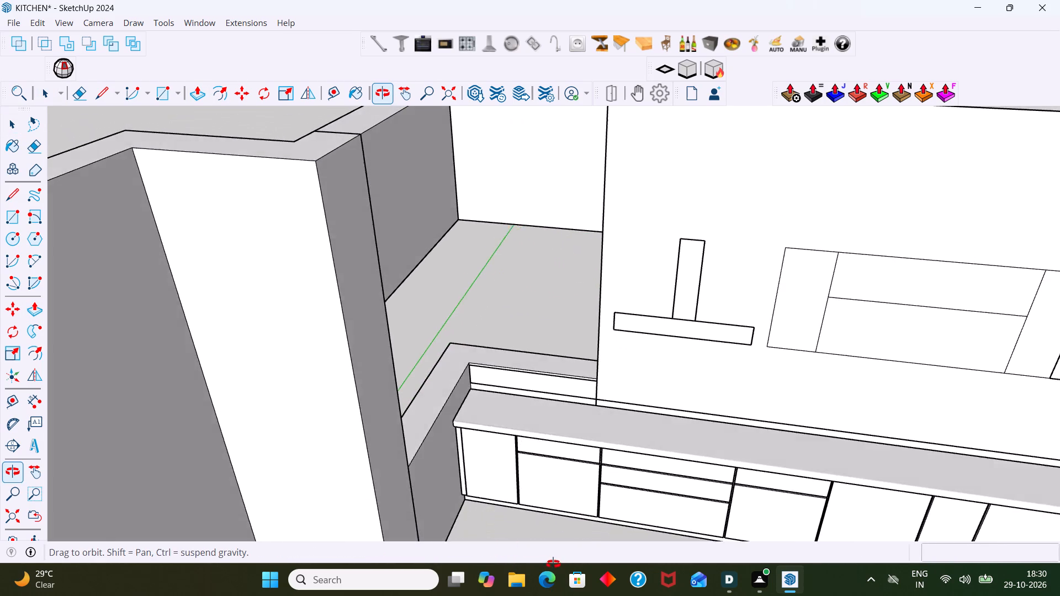
middle_click_drag(553, 564, 554, 493)
scroll(488, 380, "up", 7)
scroll(564, 413, "down", 11)
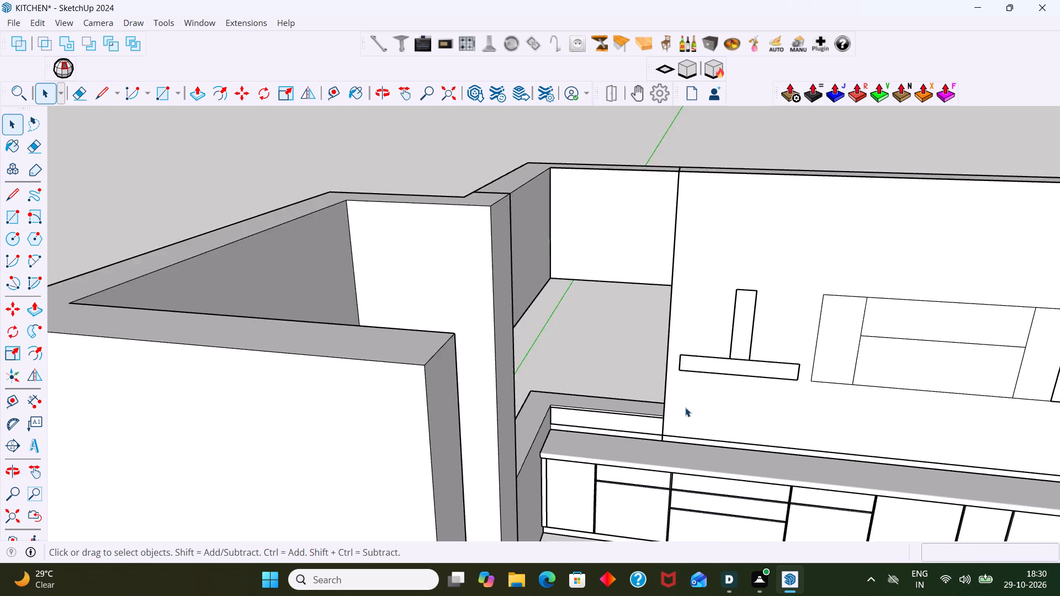
scroll(685, 407, "down", 2)
middle_click_drag(674, 378, 460, 316, "shift")
scroll(525, 338, "down", 3)
middle_click_drag(552, 339, 658, 370)
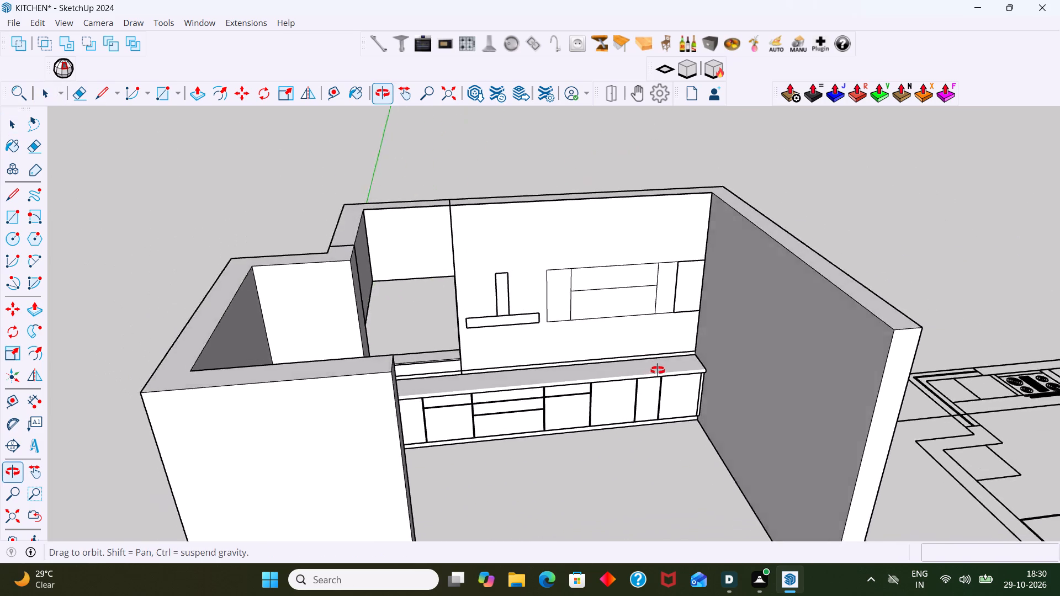
middle_click_drag(658, 370, 698, 367)
scroll(550, 301, "up", 3)
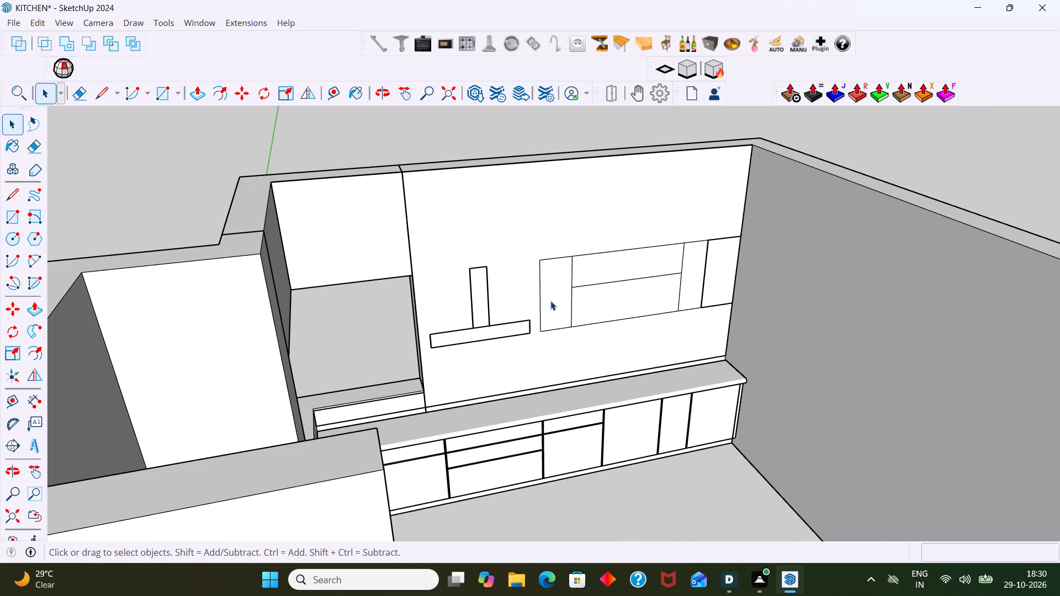
key("r")
left_click(541, 260)
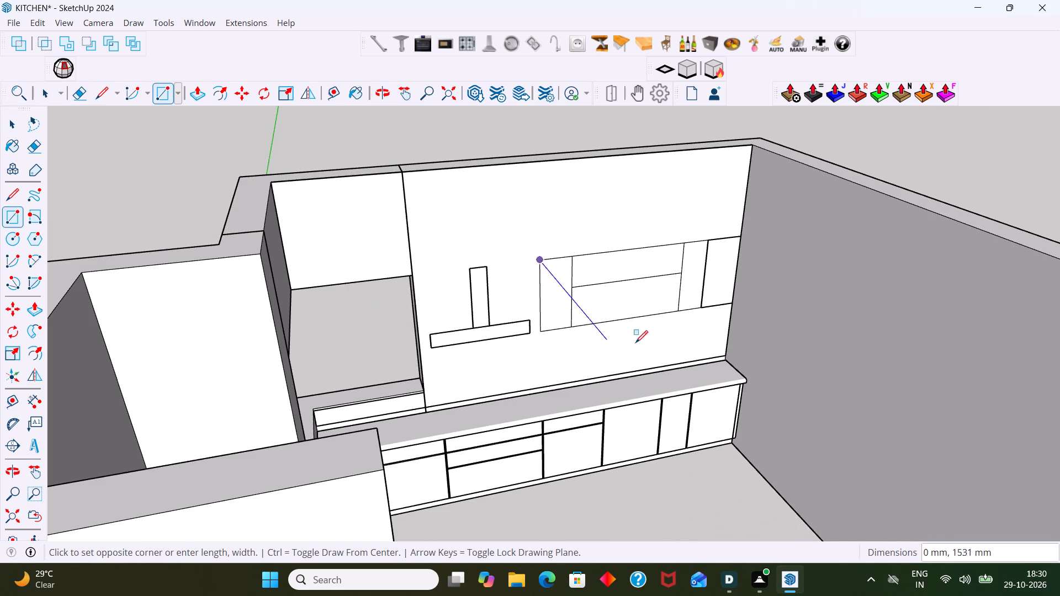
left_click(732, 302)
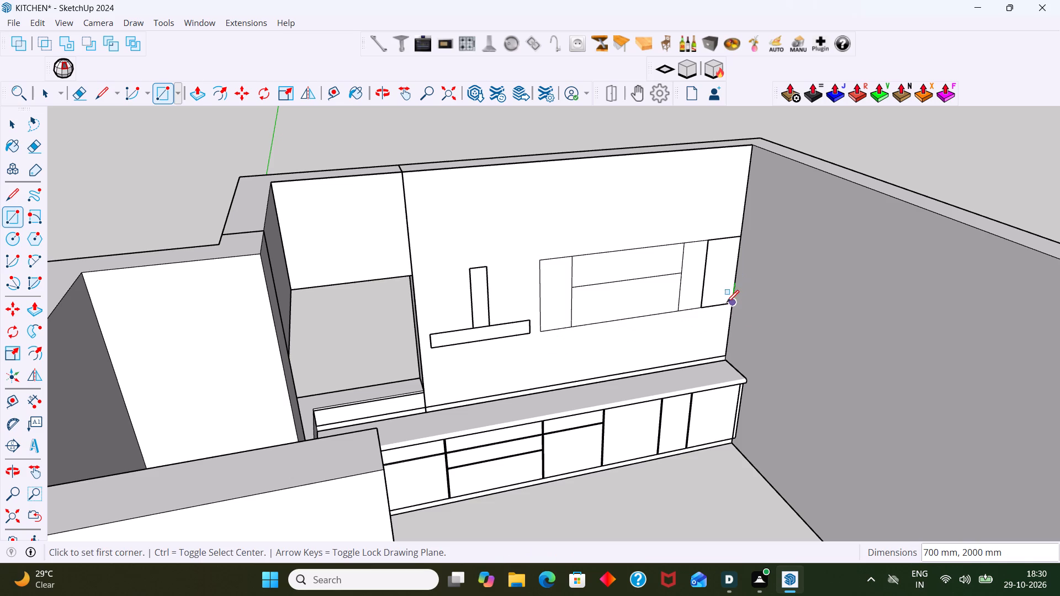
key("space")
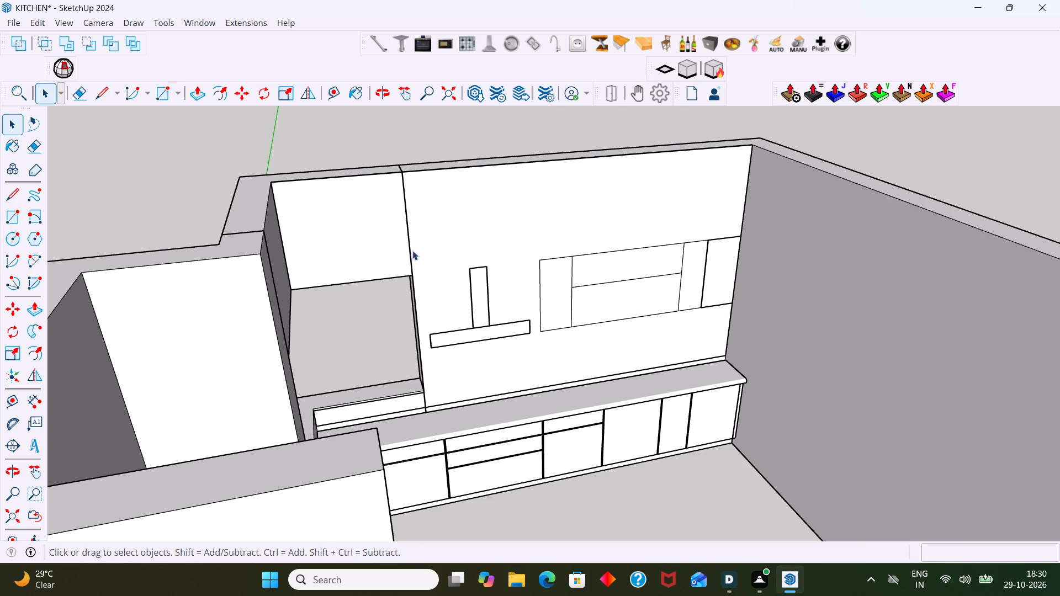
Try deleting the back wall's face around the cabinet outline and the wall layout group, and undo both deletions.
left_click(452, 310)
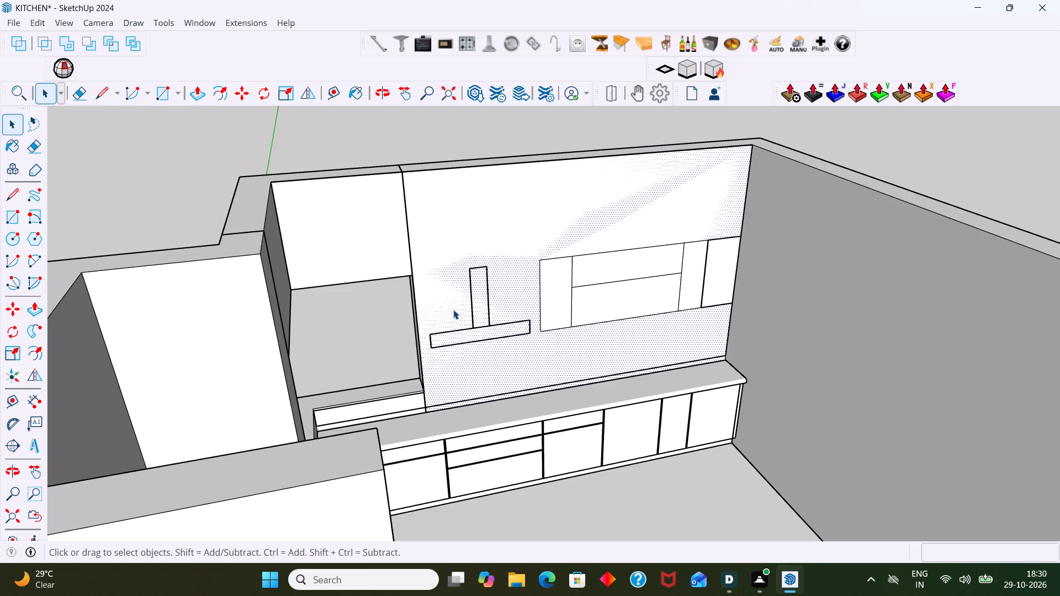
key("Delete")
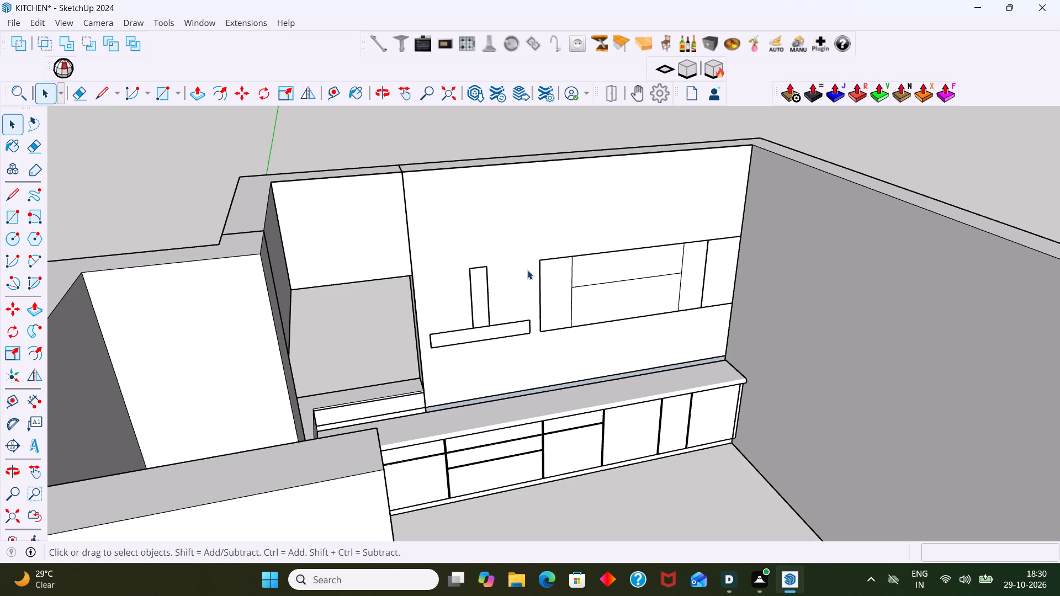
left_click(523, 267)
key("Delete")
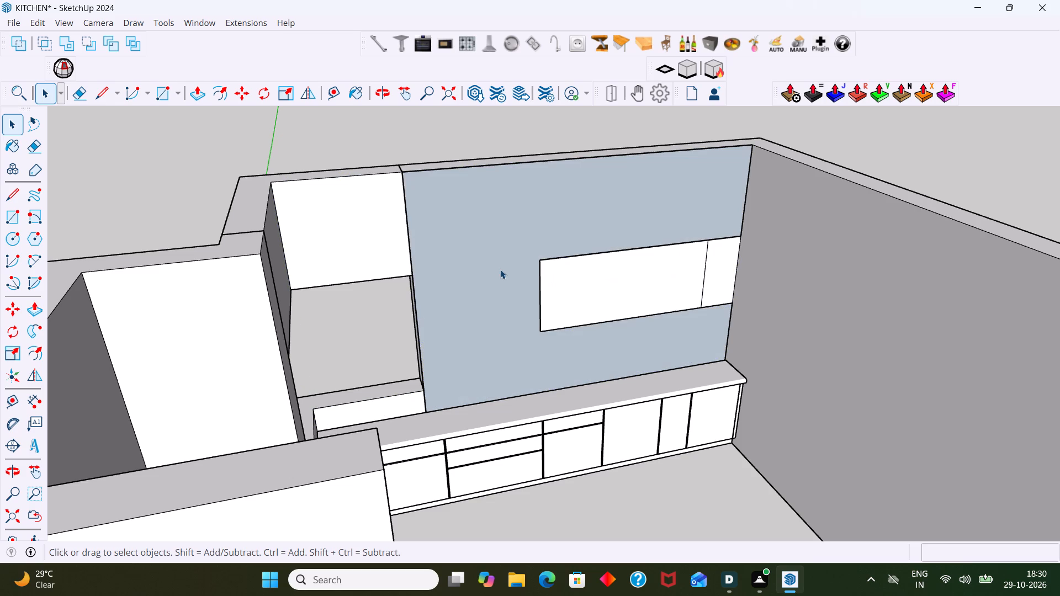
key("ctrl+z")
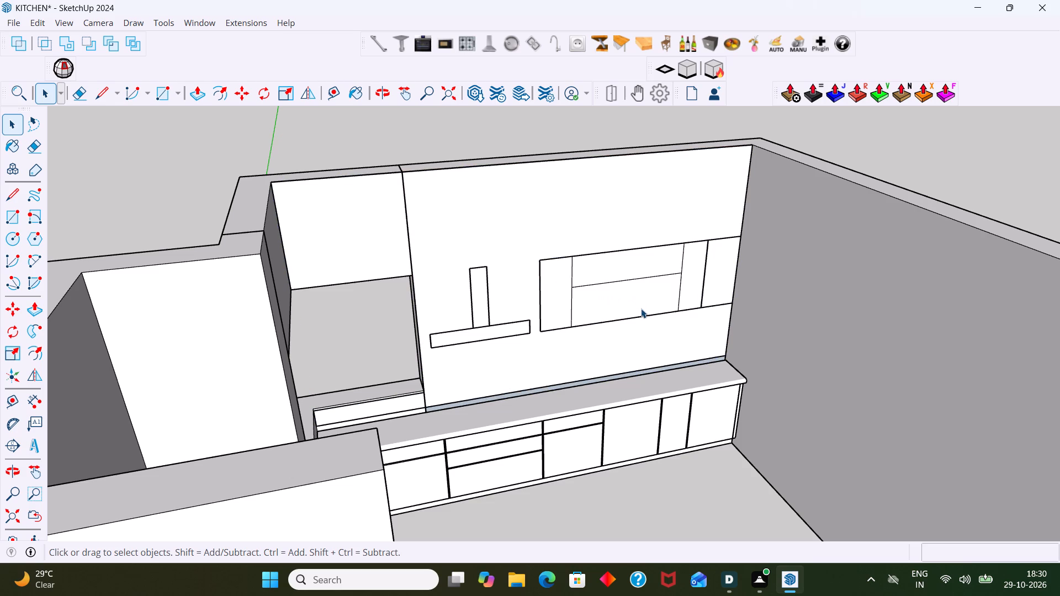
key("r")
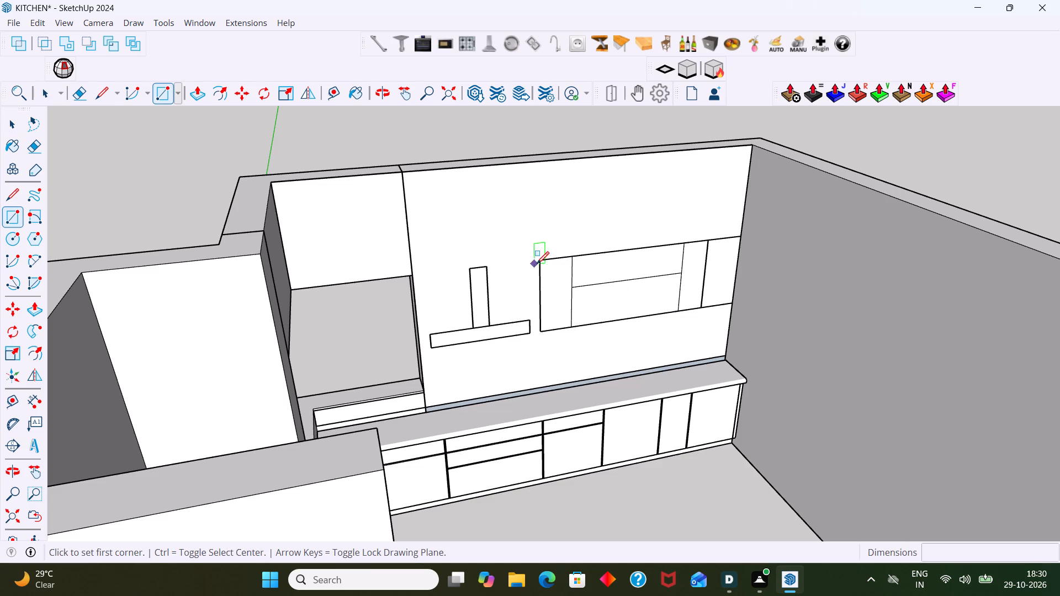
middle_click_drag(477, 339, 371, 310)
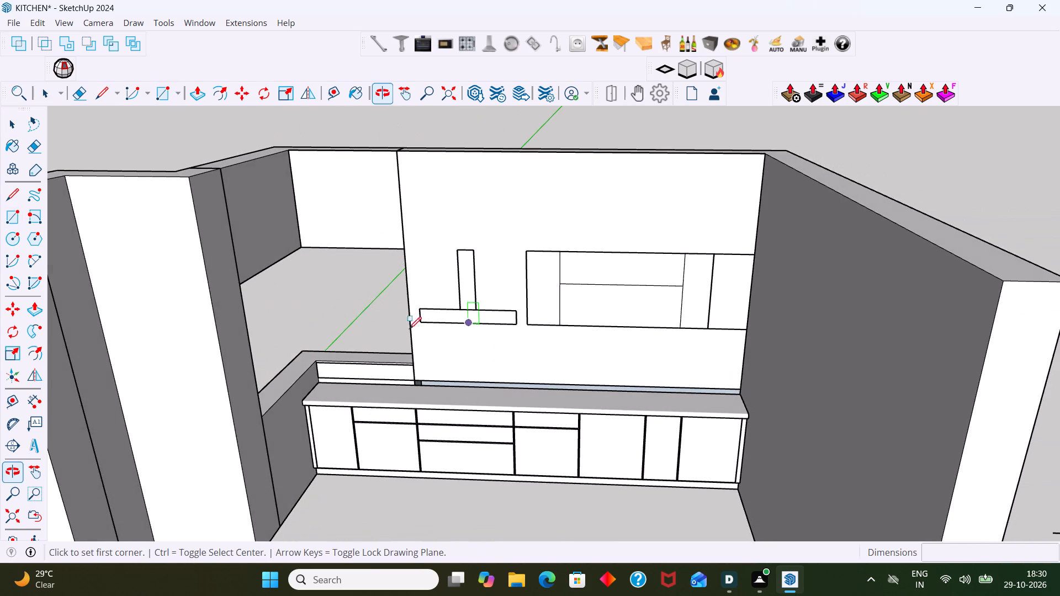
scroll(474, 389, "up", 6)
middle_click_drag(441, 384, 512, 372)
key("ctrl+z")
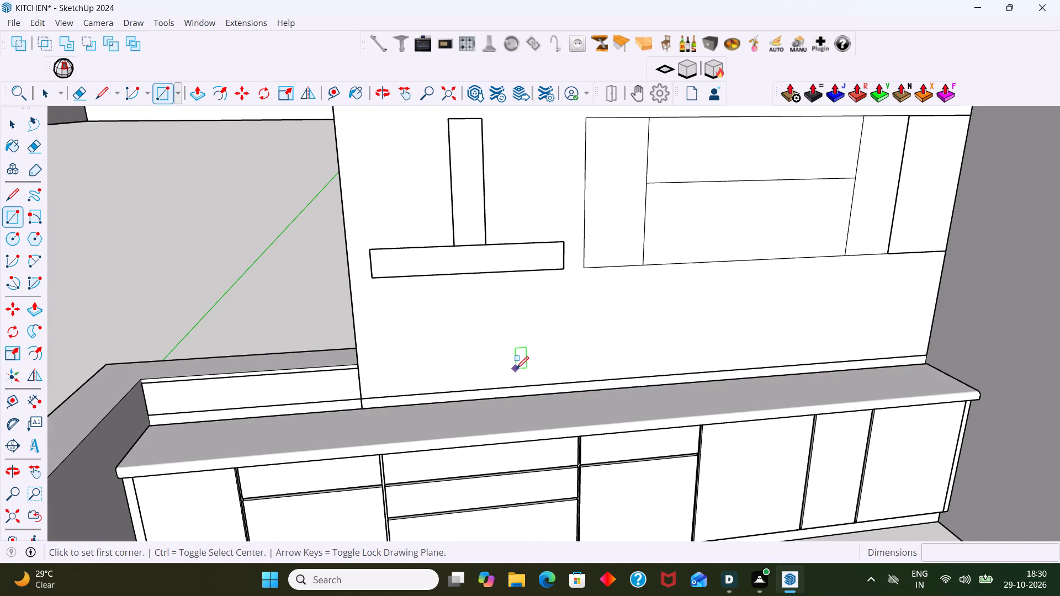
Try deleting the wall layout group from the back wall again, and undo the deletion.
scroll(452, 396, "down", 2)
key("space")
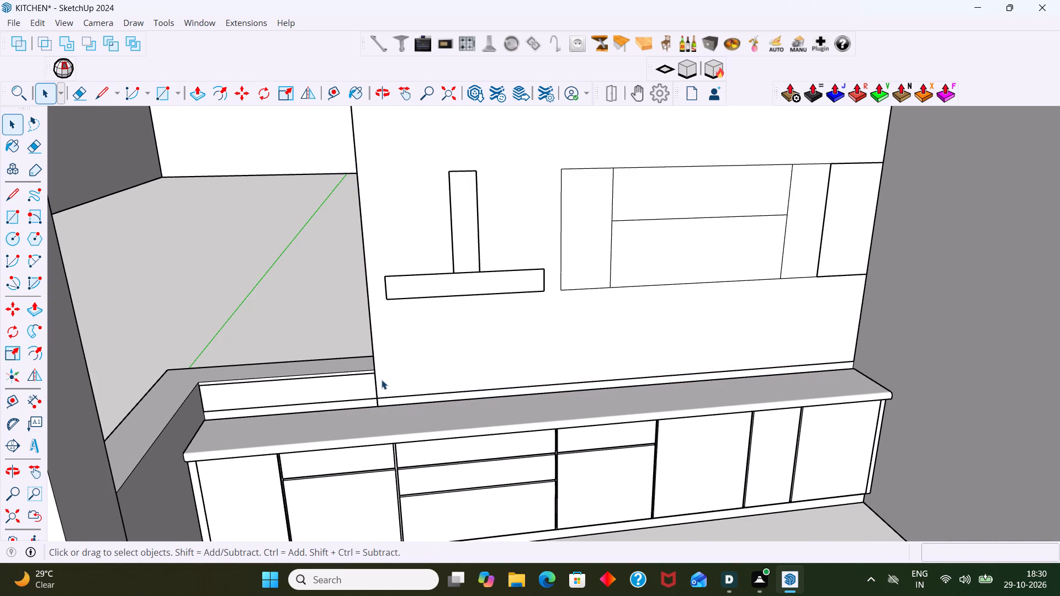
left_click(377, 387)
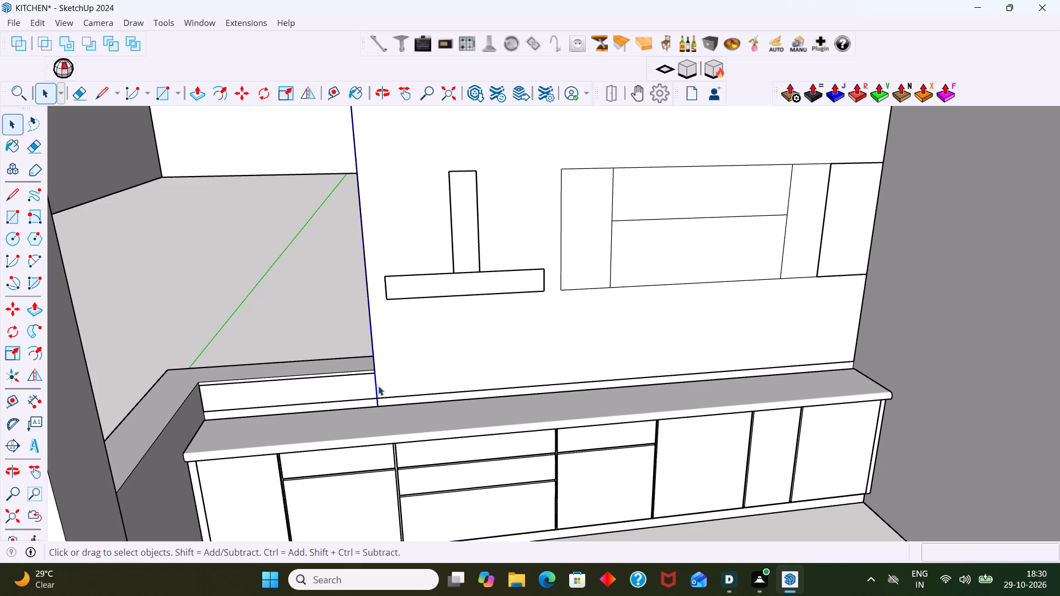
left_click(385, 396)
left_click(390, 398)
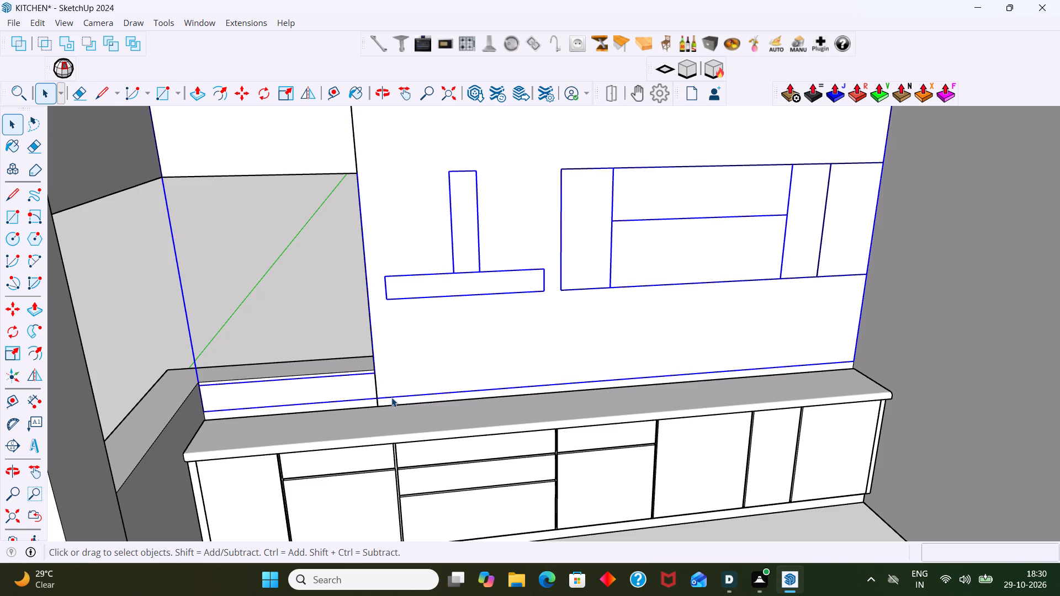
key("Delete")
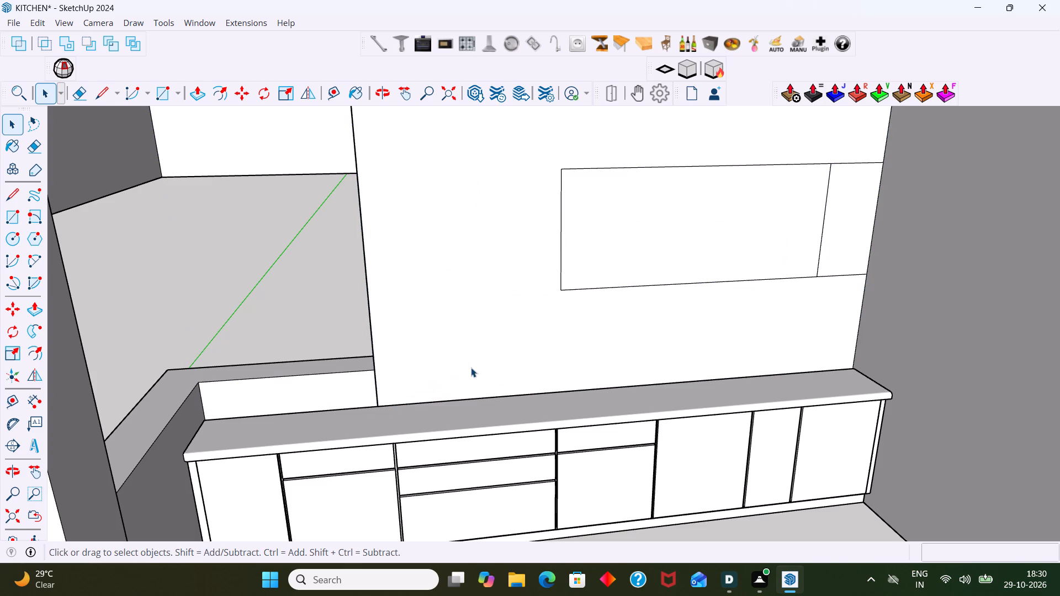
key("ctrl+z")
Trace the wall cabinet's left division with a 700 mm vertical line and its middle division with an 1100 mm horizontal line.
key("l")
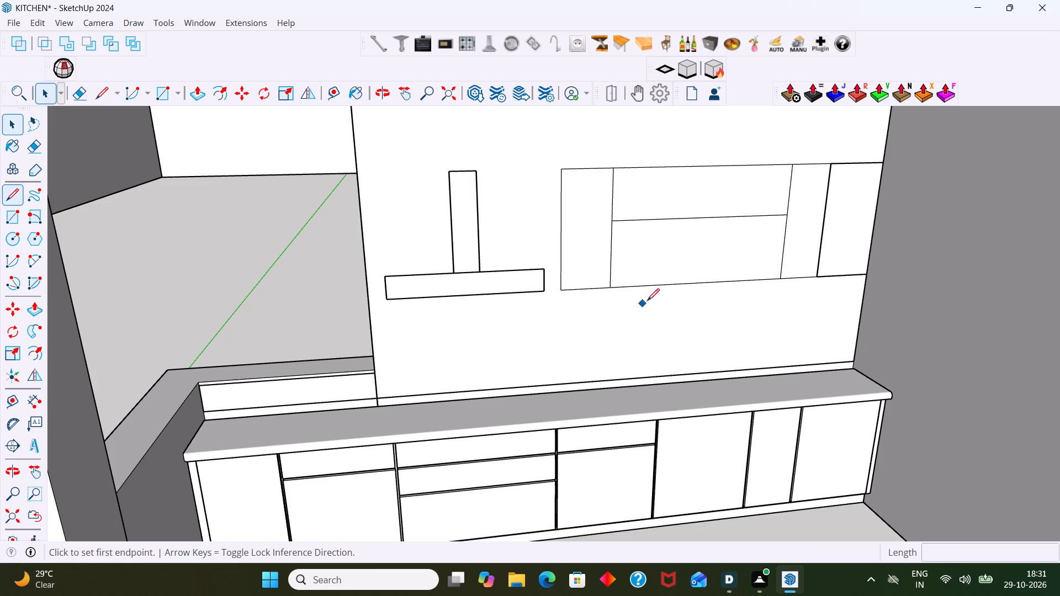
left_click(612, 170)
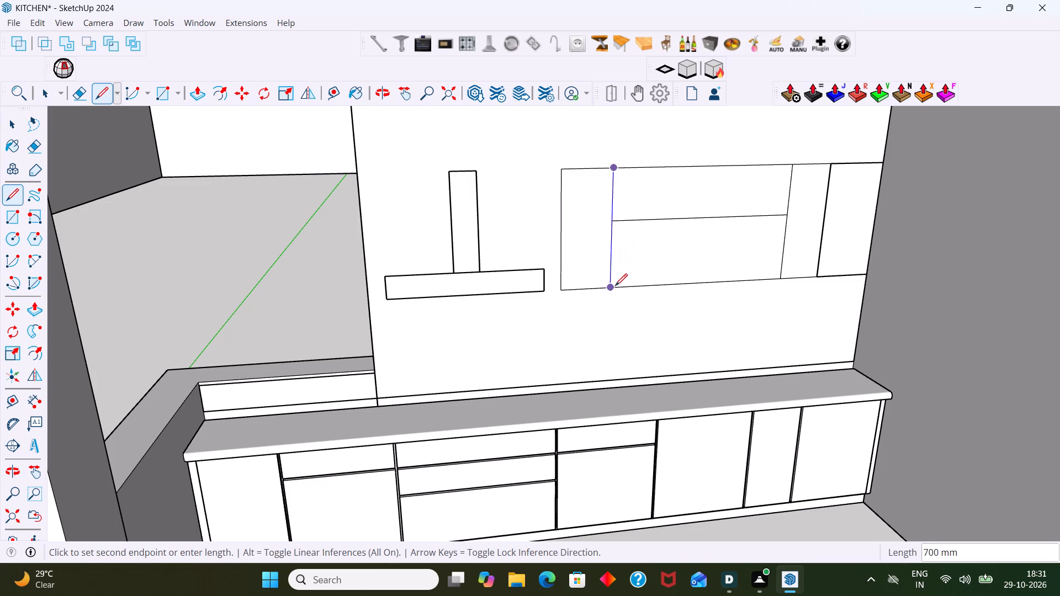
left_click(612, 288)
left_click(616, 221)
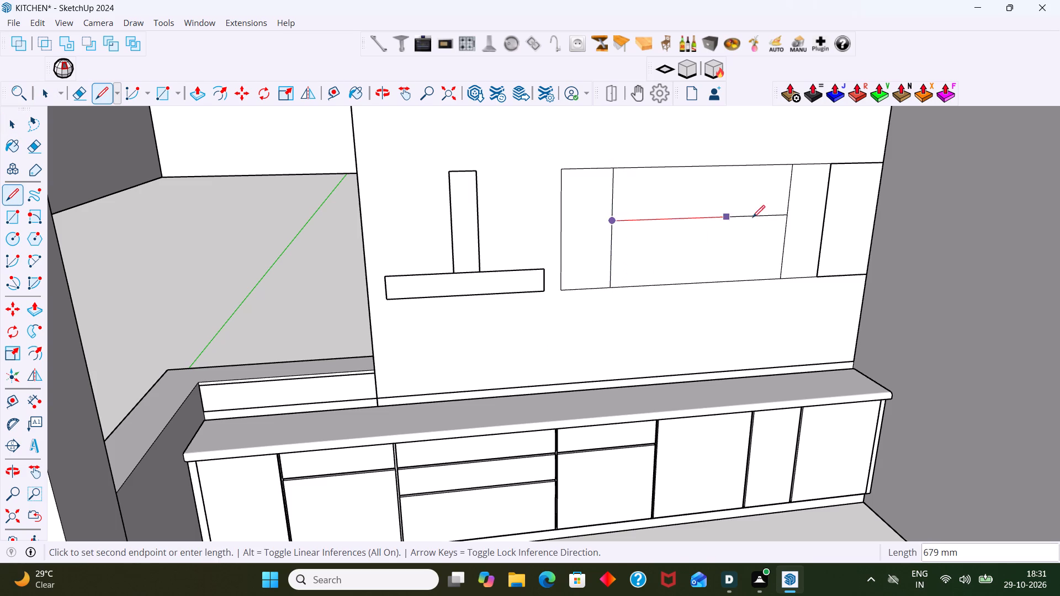
left_click(786, 215)
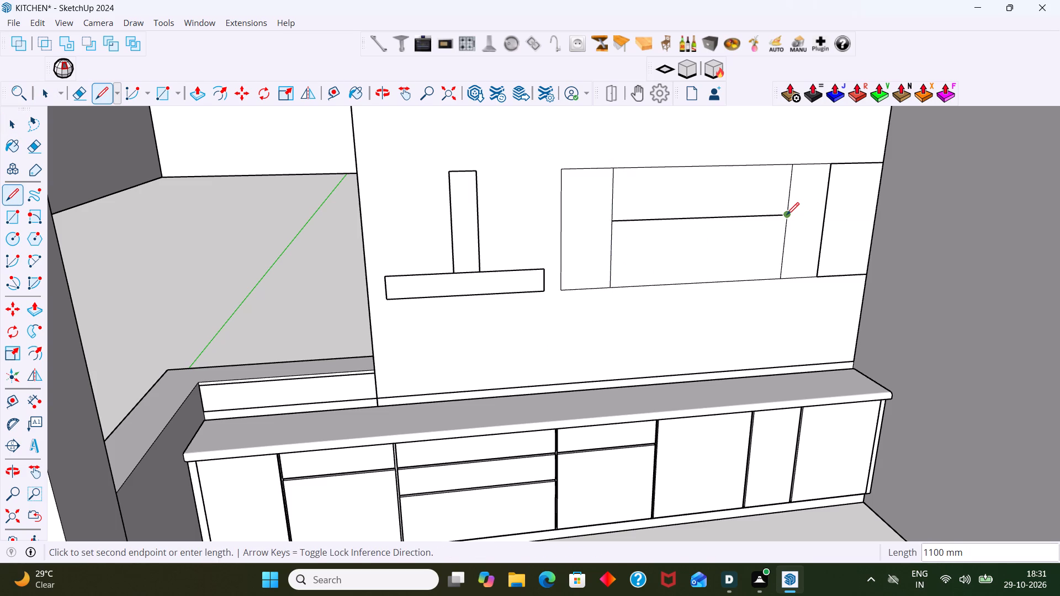
key("space")
Delete the vertical line on the back wall beside the window opening.
left_click(377, 386)
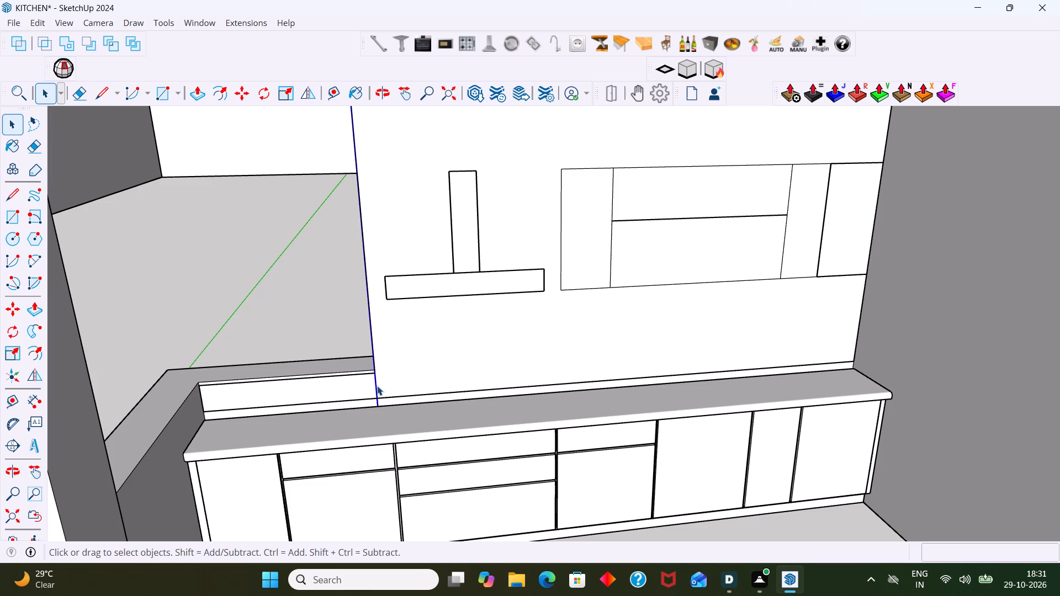
key("Delete")
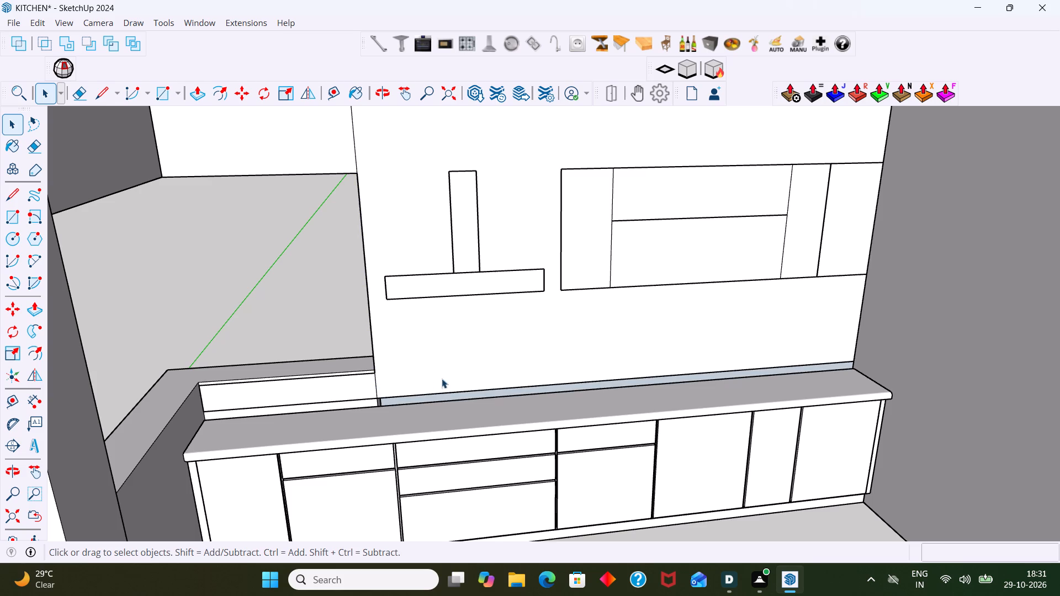
middle_click_drag(437, 364, 536, 334)
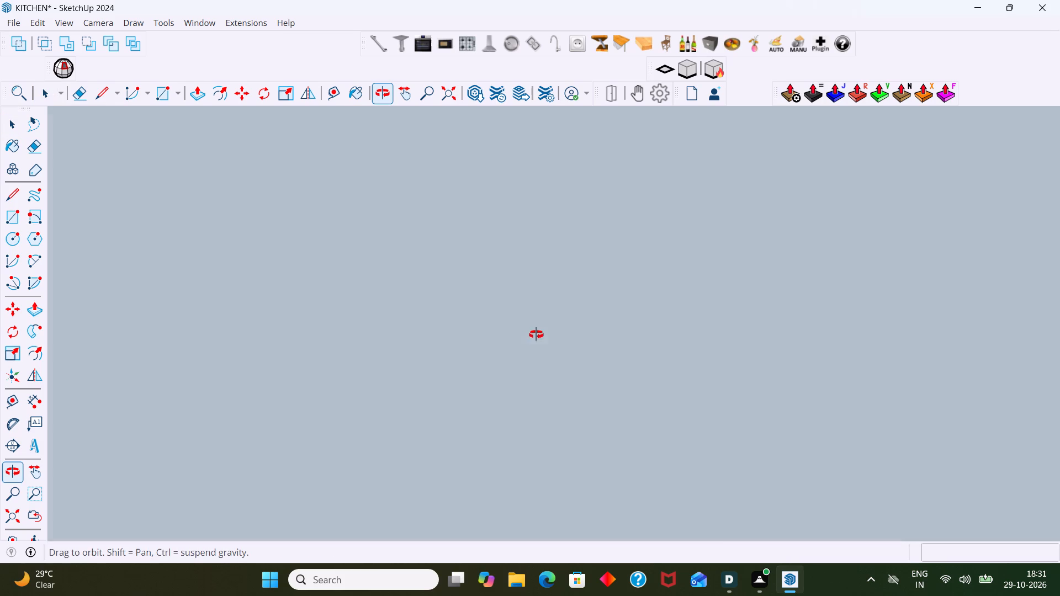
Draw a rectangle about 228 mm wide over the open wall end at the side of the window opening, from its top corner to its bottom corner.
middle_click_drag(536, 334, 449, 340)
scroll(453, 338, "down", 3)
middle_click_drag(448, 337, 647, 370)
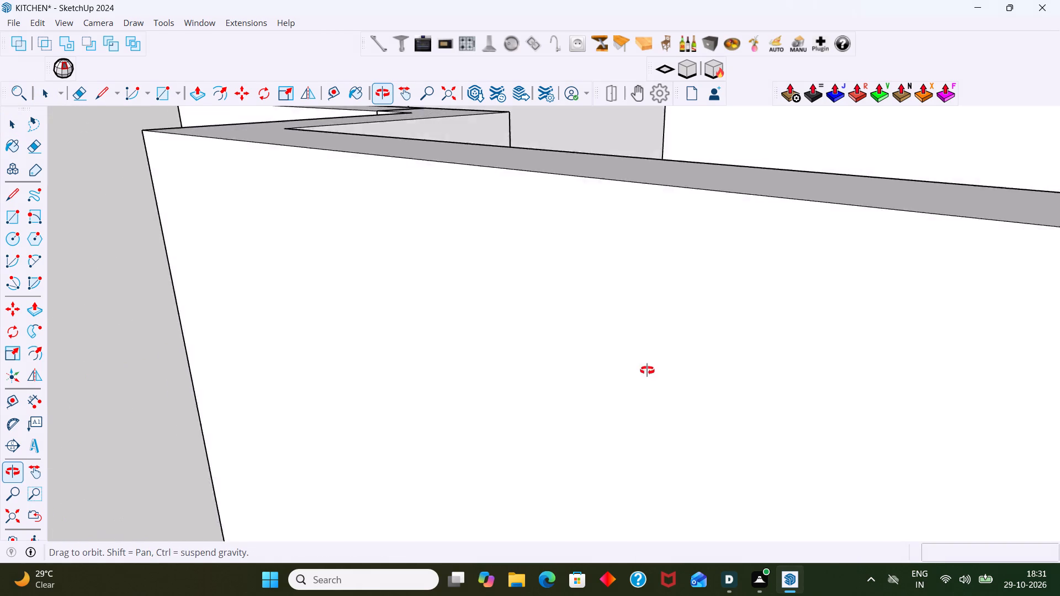
middle_click_drag(647, 370, 794, 318)
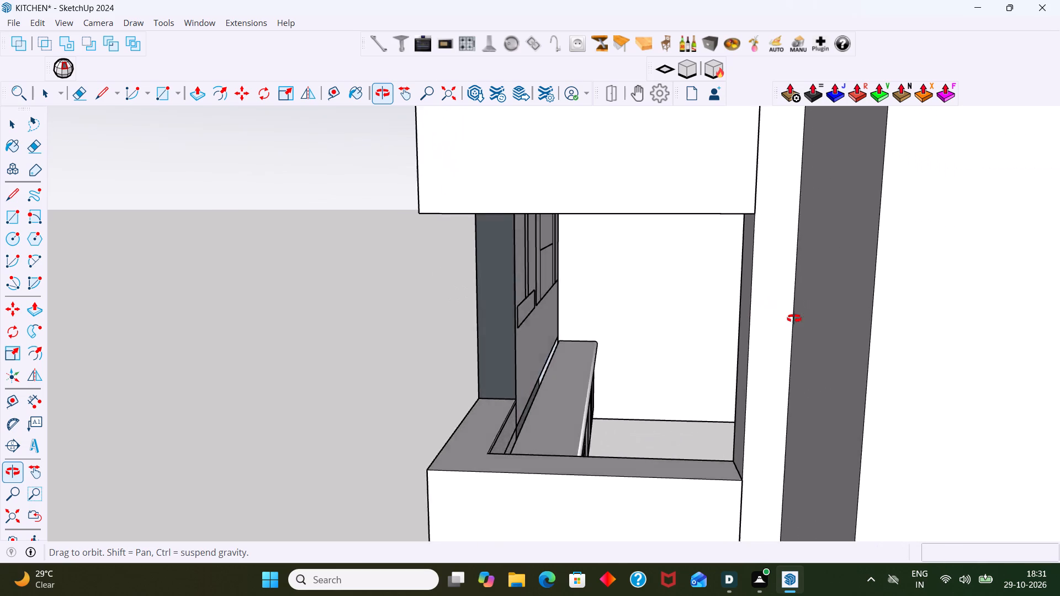
middle_click_drag(794, 318, 870, 231)
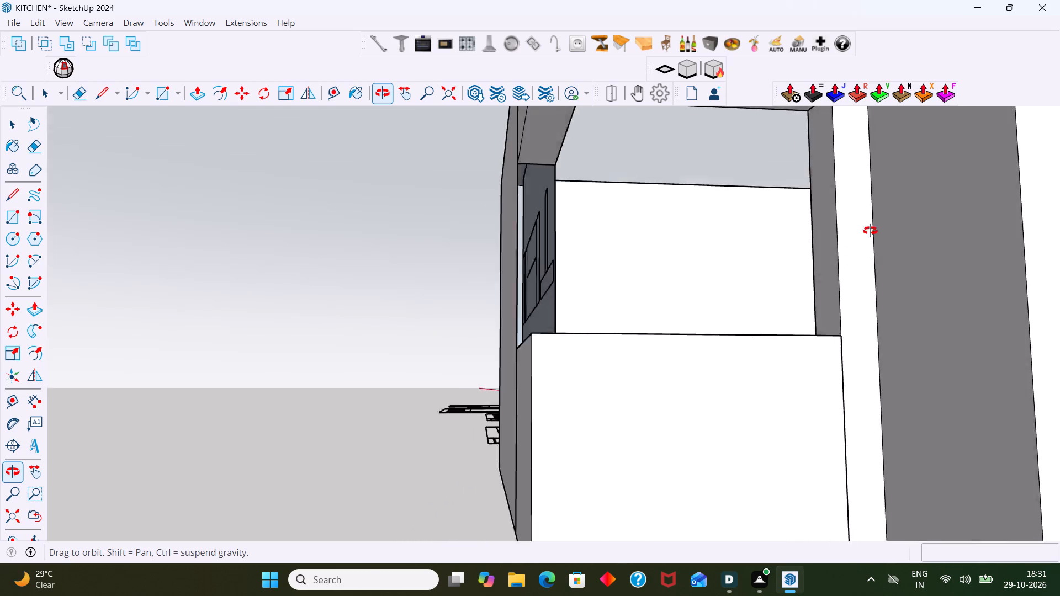
middle_click_drag(870, 231, 930, 102)
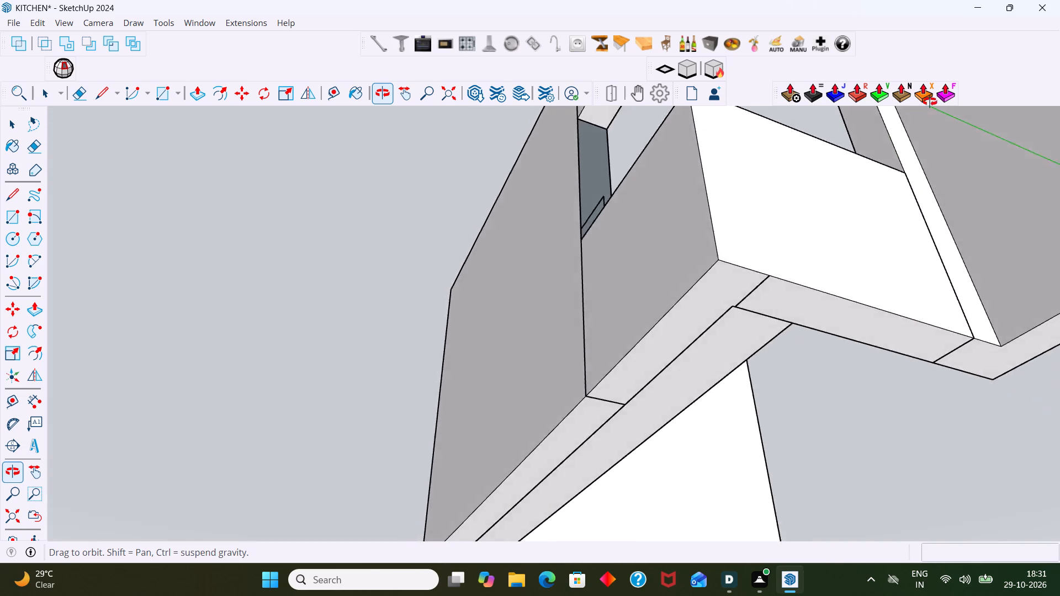
middle_click_drag(930, 102, 860, 266)
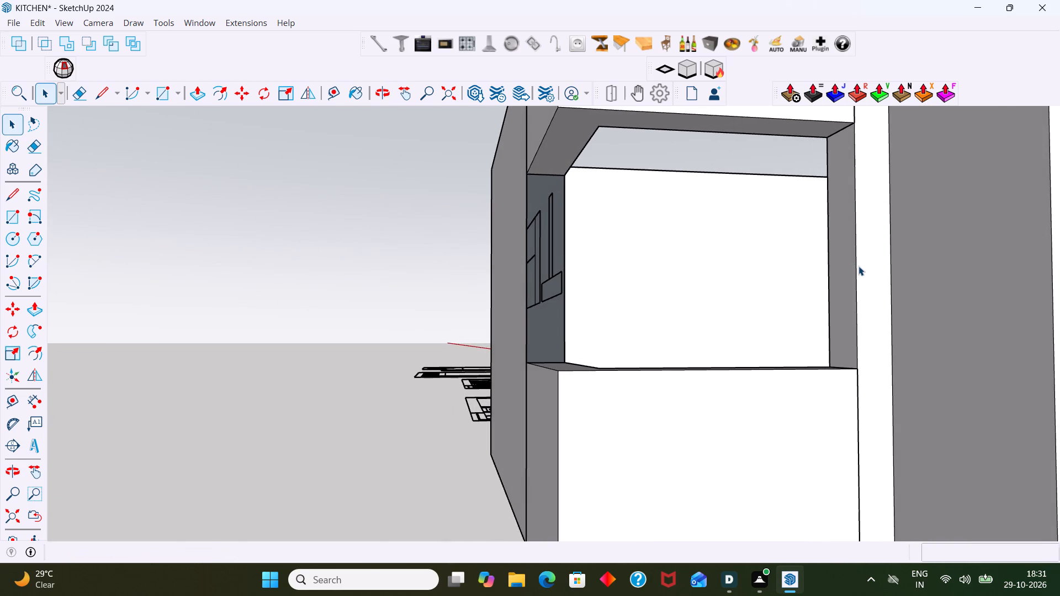
key("r")
left_click(526, 174)
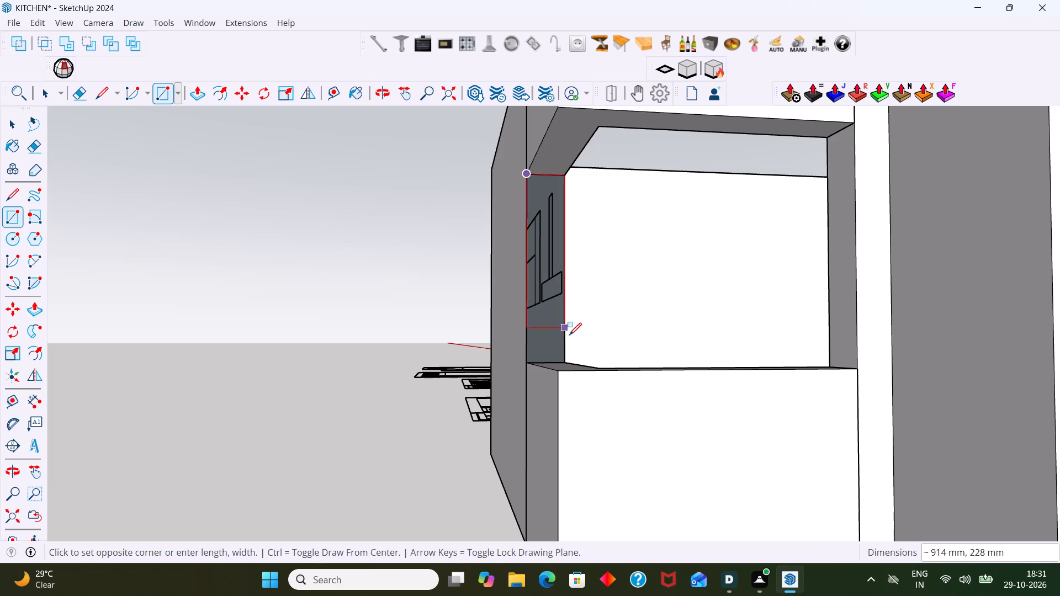
left_click(567, 364)
scroll(567, 361, "down", 2)
middle_click_drag(564, 361, 516, 450)
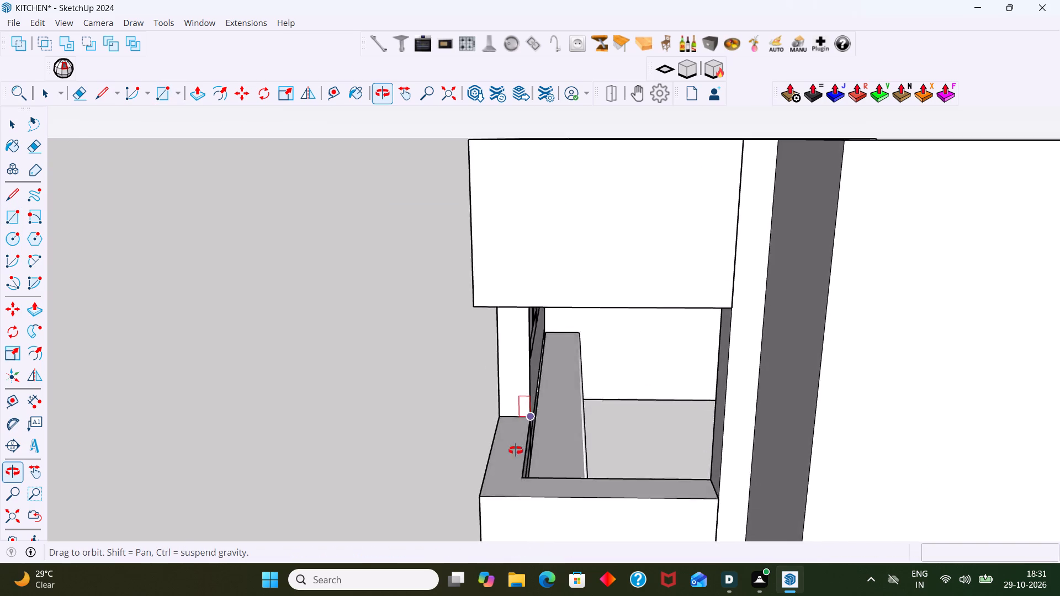
middle_click_drag(516, 450, 571, 502)
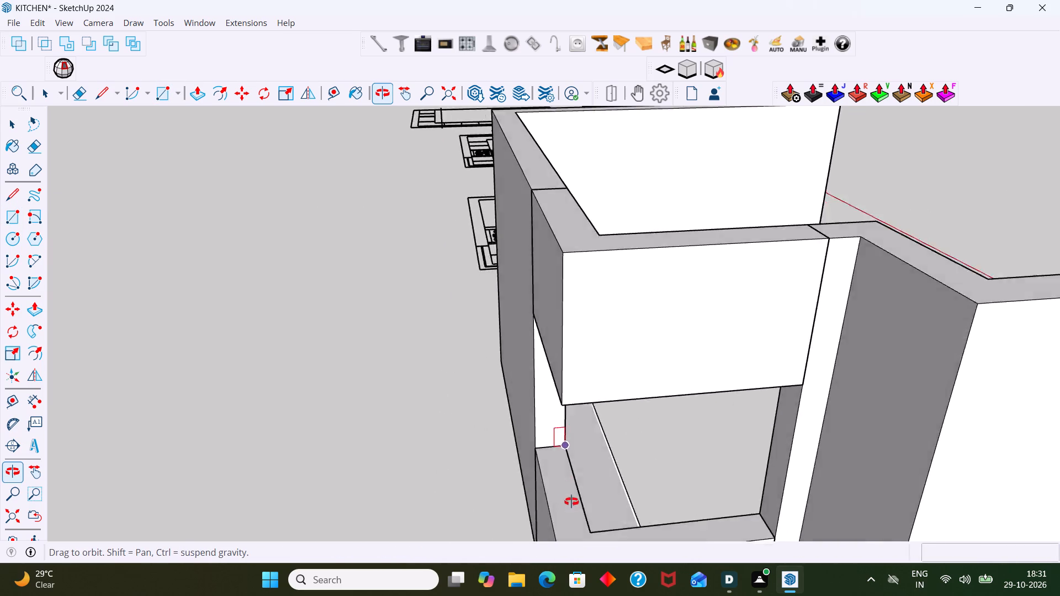
middle_click_drag(571, 502, 492, 436)
key("space")
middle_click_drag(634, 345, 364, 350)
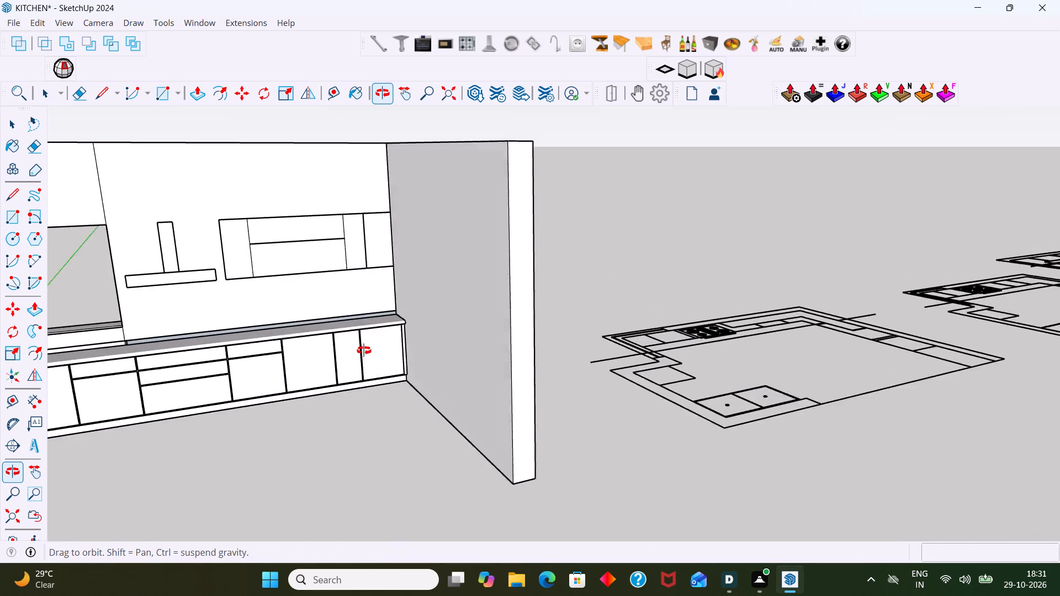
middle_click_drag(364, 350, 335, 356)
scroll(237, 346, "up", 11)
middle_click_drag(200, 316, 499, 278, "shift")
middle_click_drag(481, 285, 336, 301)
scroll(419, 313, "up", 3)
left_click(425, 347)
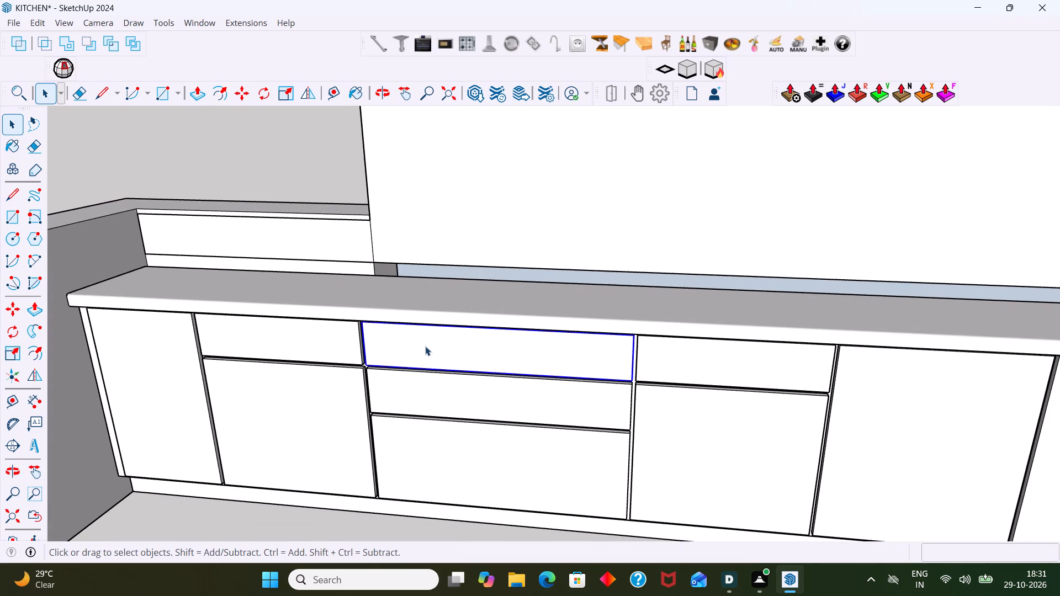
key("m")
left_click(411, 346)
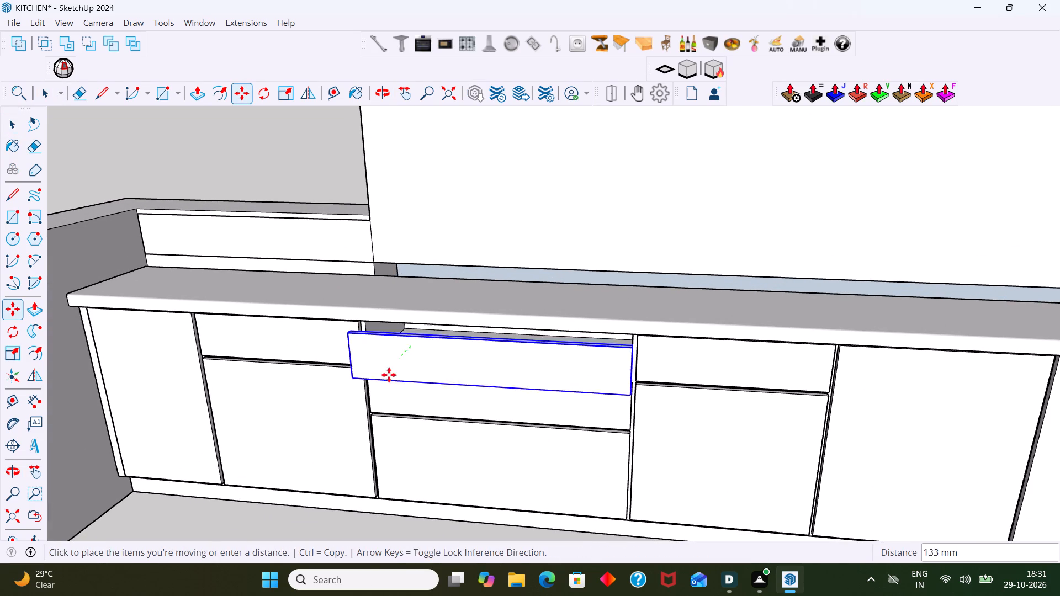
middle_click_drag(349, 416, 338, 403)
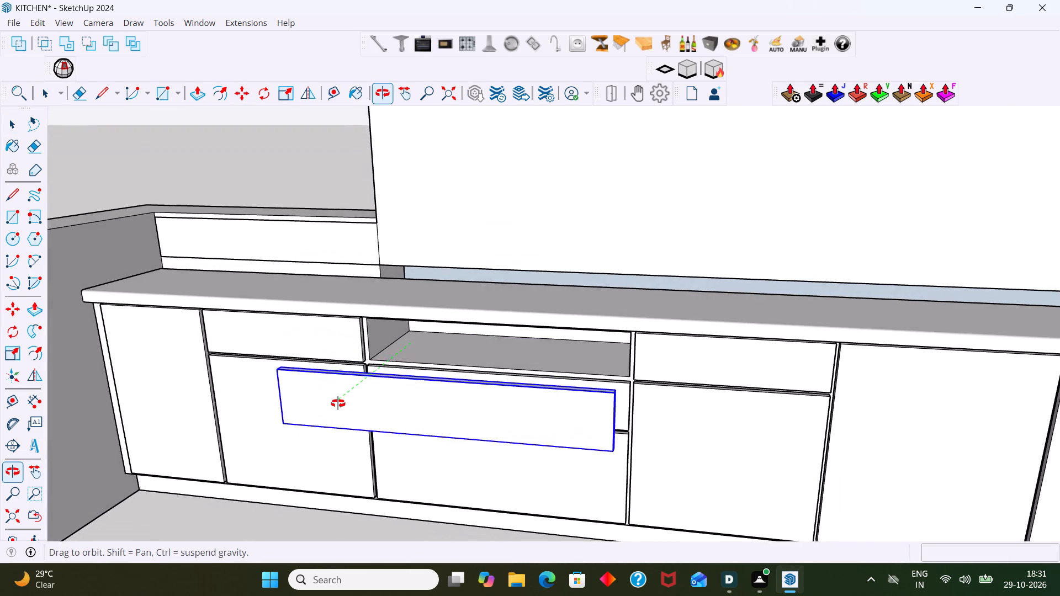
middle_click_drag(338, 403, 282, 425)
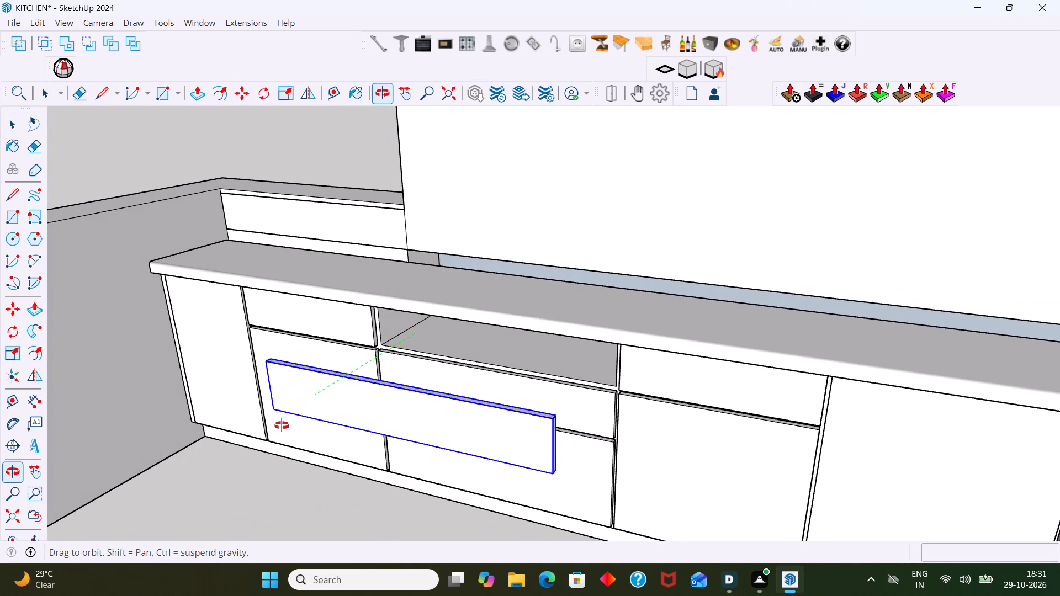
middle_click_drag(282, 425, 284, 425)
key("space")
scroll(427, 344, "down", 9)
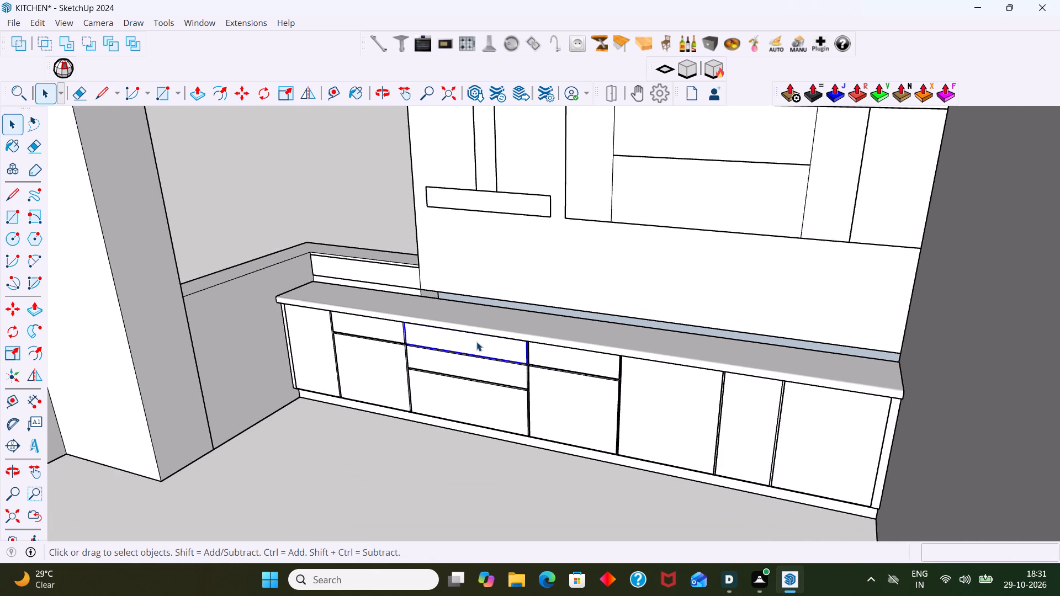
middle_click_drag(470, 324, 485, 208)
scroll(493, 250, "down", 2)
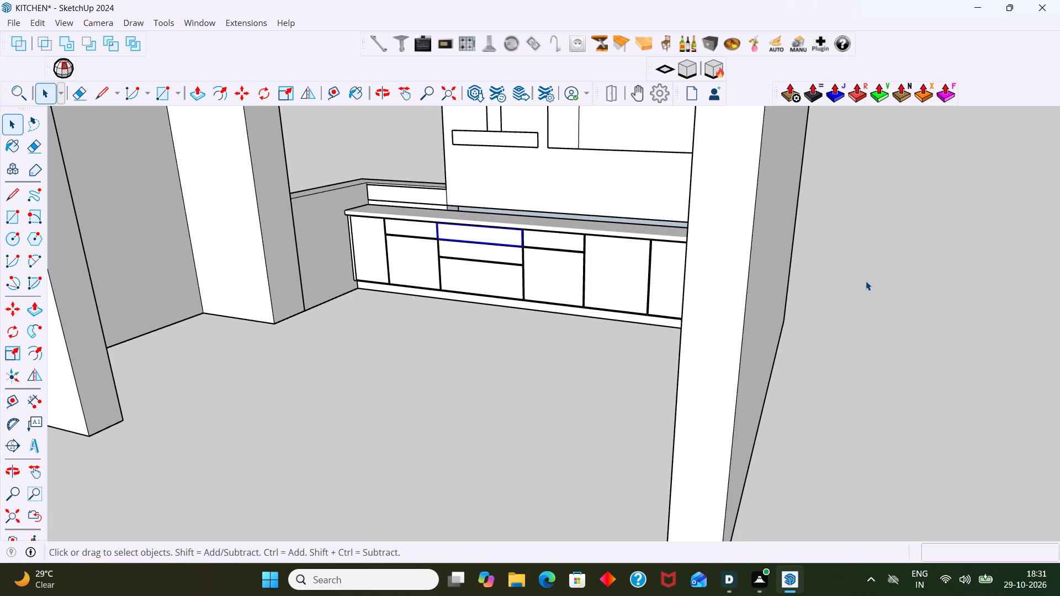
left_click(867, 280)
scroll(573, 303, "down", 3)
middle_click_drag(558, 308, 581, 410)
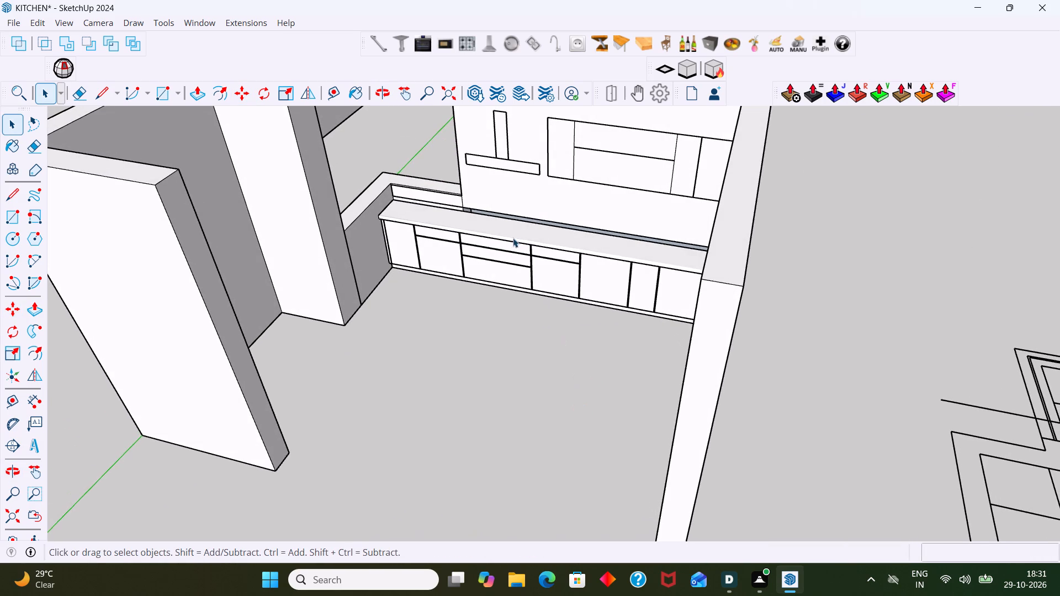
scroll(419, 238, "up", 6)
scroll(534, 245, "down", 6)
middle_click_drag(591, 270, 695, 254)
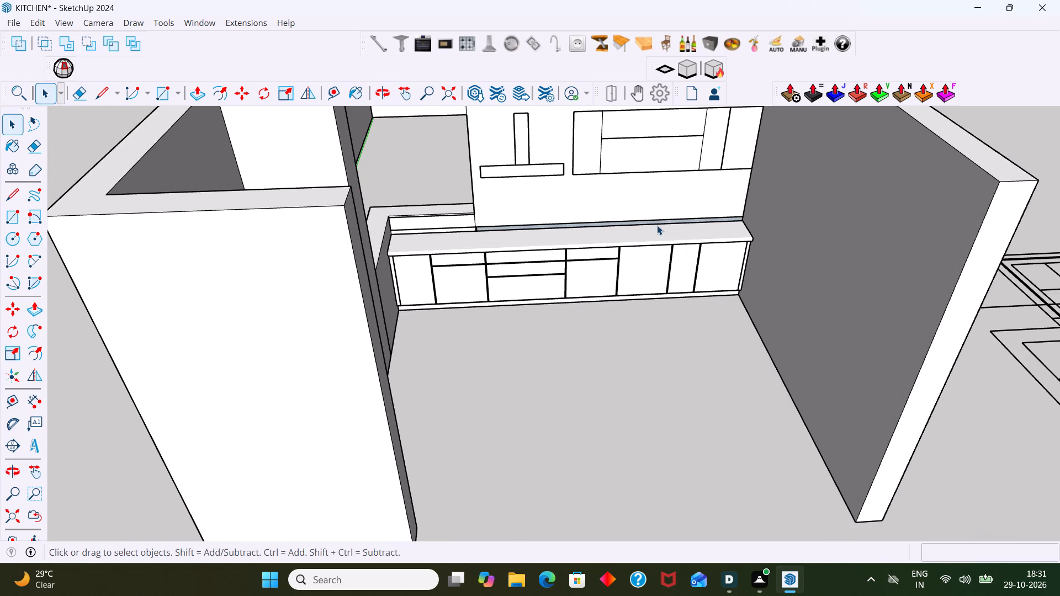
Open the Extension Warehouse, accepting and closing its developer terms of service.
left_click(238, 25)
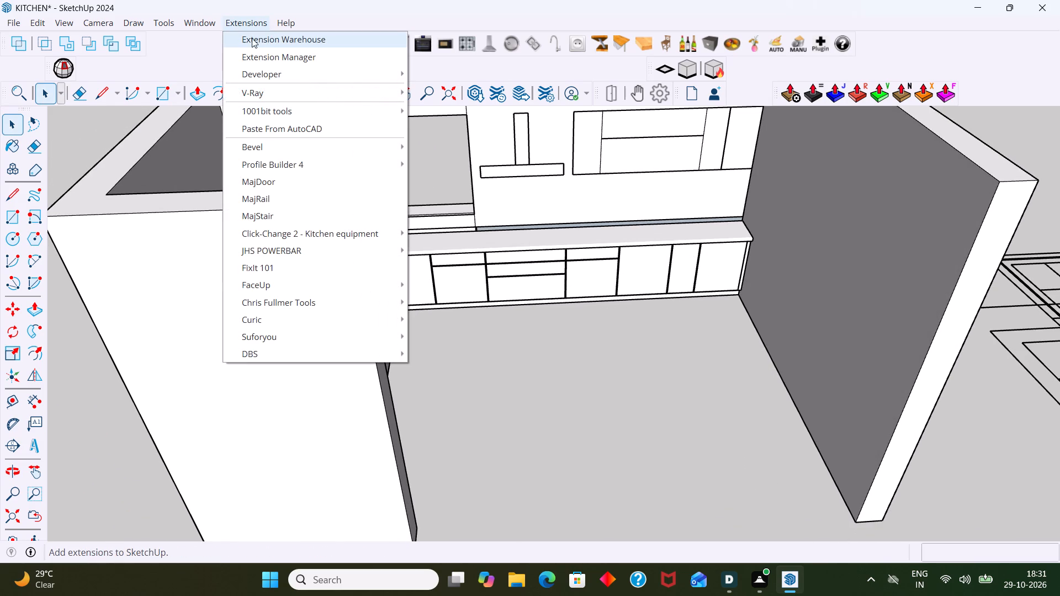
left_click(273, 41)
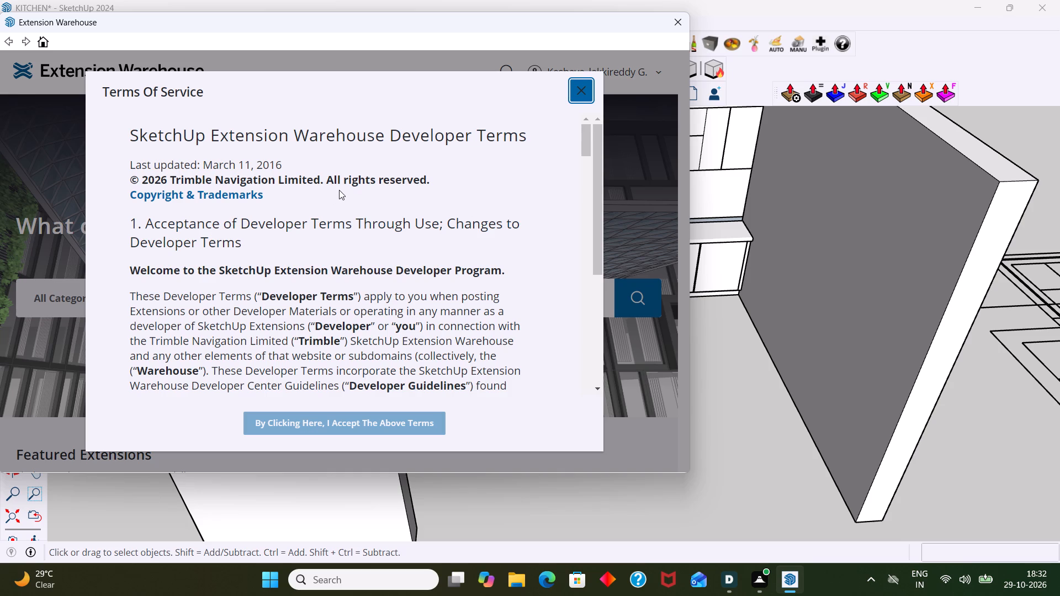
left_click(339, 425)
left_click(581, 96)
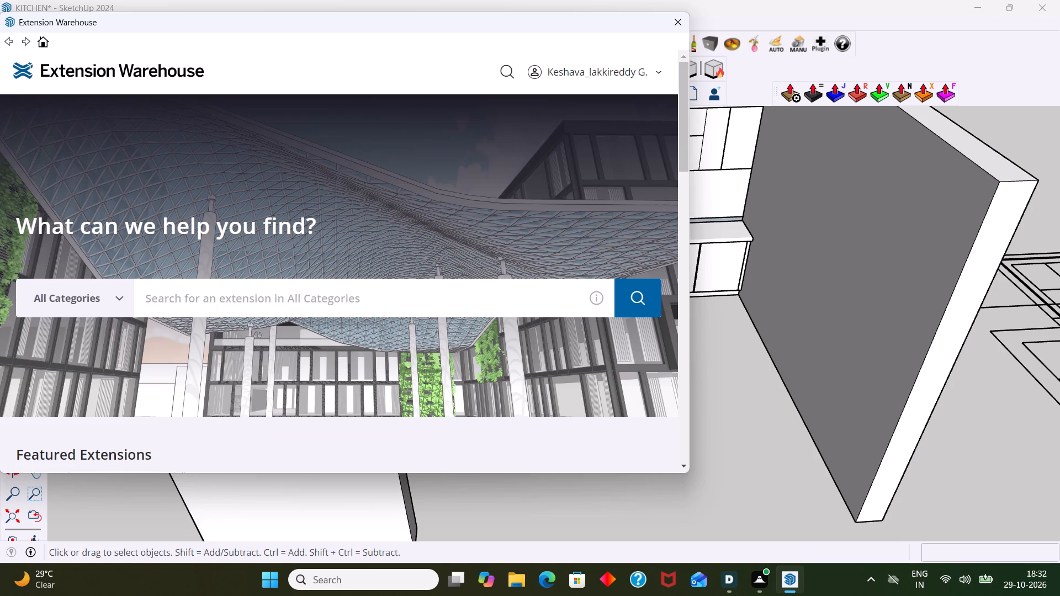
Search the Extension Warehouse for ISOLATE and look through the extensions offered for isolating objects.
left_click(433, 281)
type("ISOLATE")
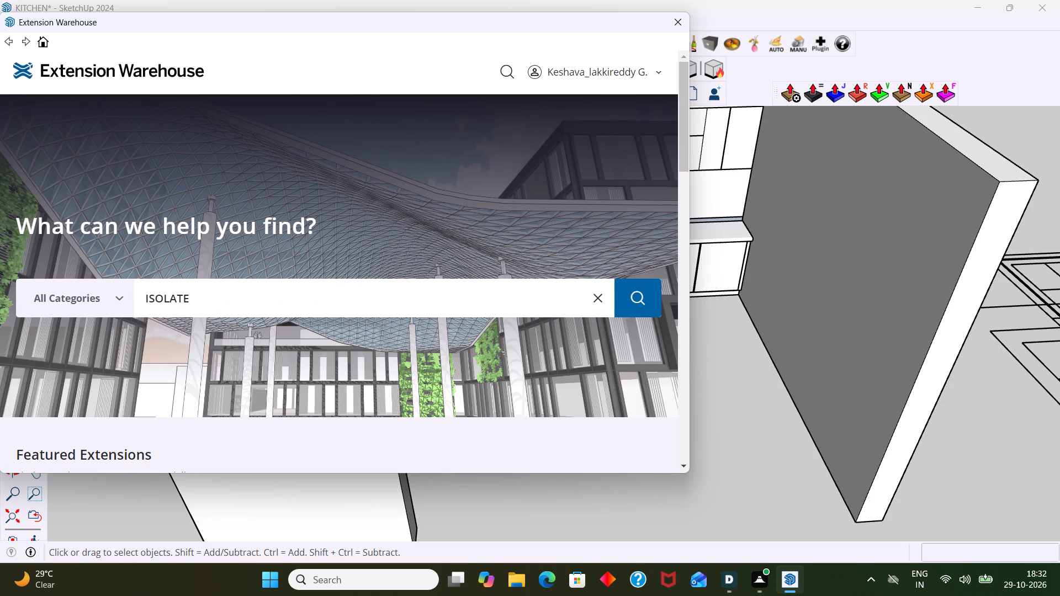
key("Return")
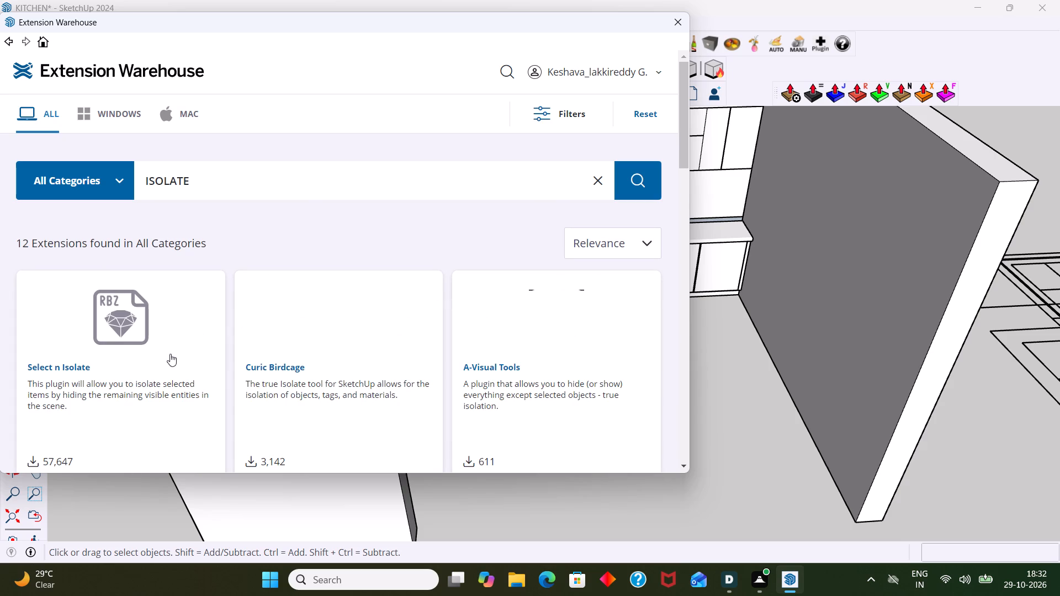
scroll(193, 349, "down", 1)
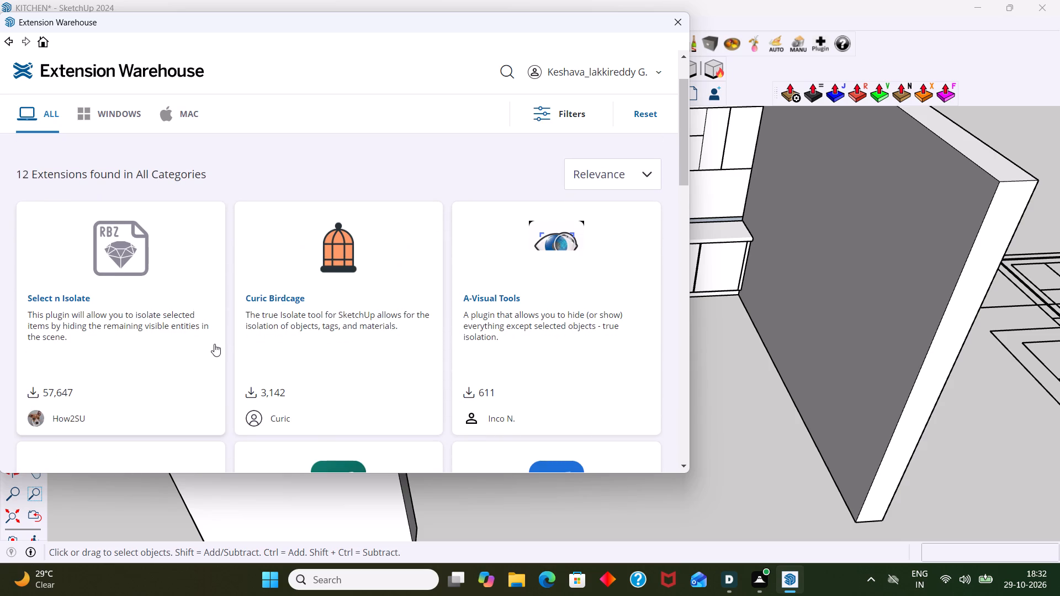
scroll(369, 336, "down", 2)
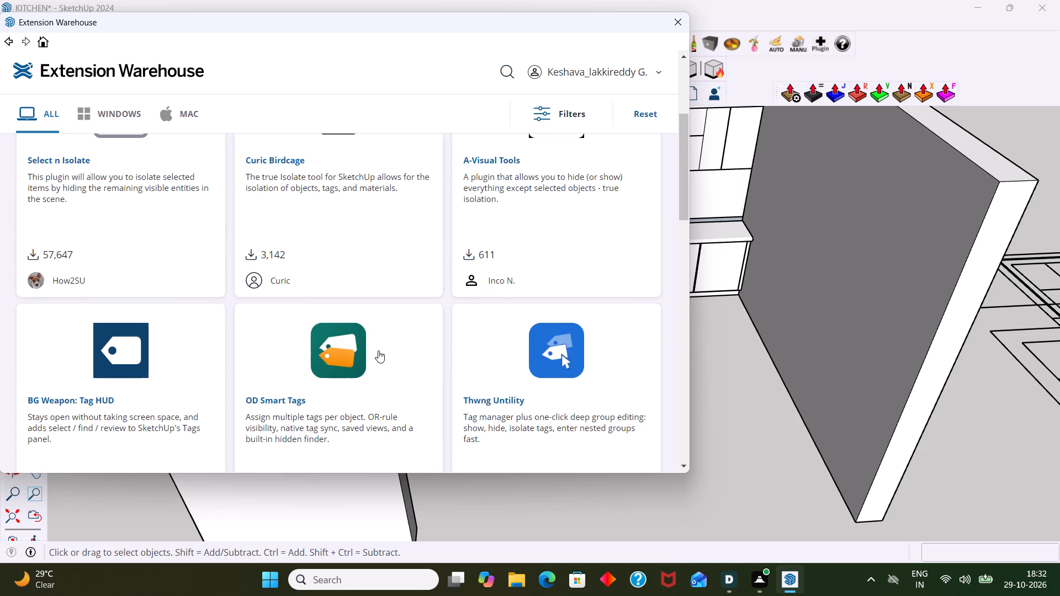
scroll(378, 350, "down", 4)
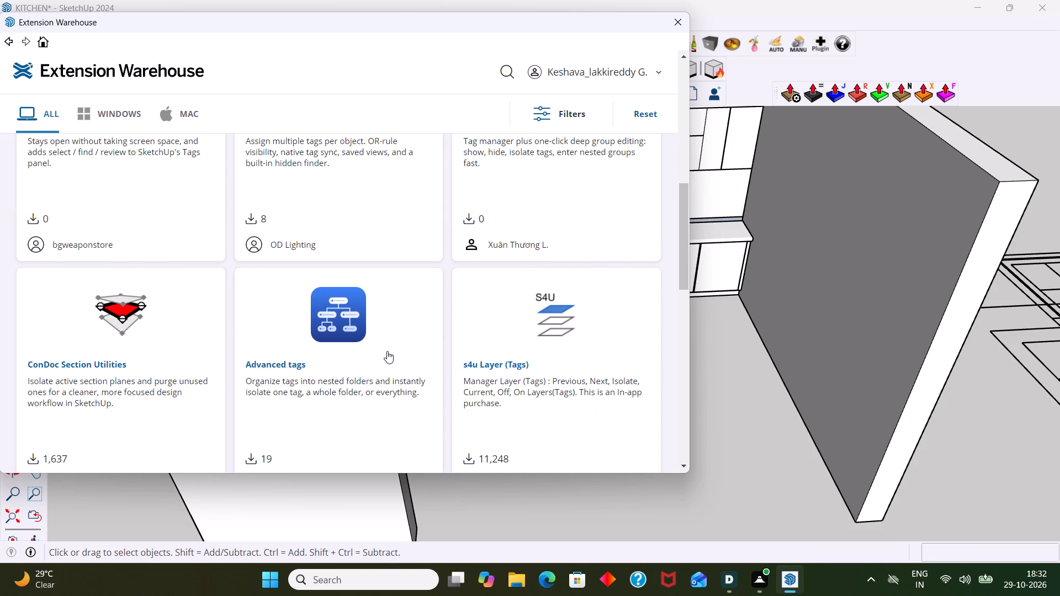
scroll(388, 351, "down", 2)
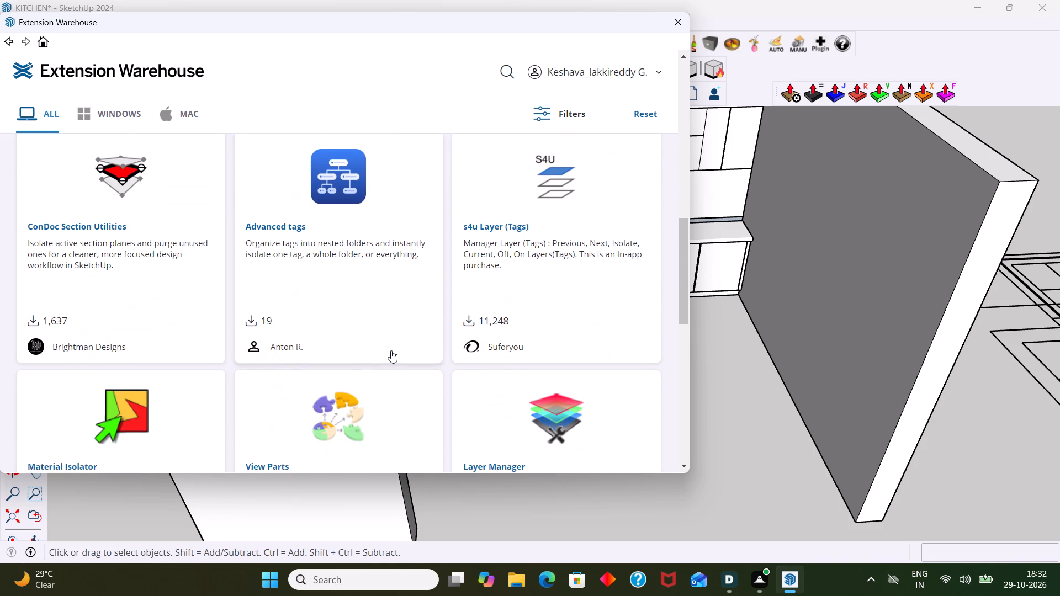
scroll(391, 350, "down", 4)
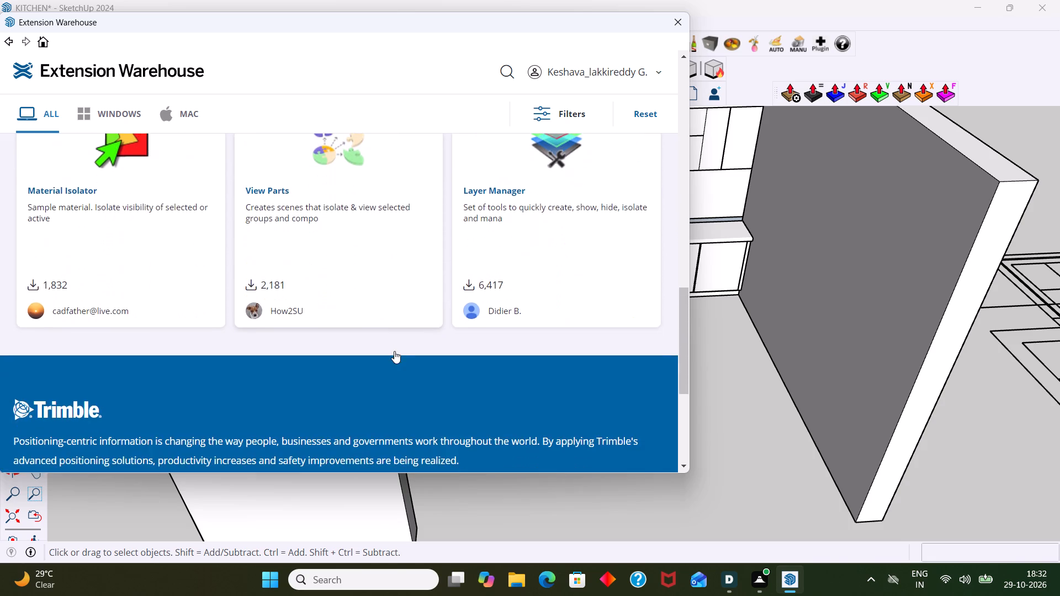
scroll(394, 351, "up", 17)
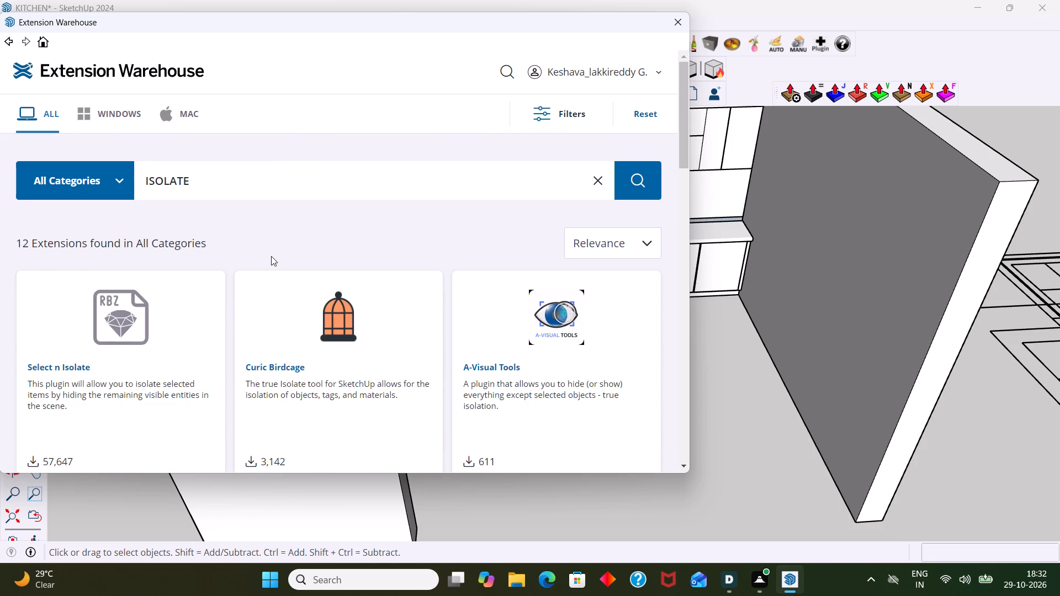
Extend the extension search to ISOLATE/REVEVAL, clear the search, and close the Extension Warehouse.
left_click(202, 187)
key("slash")
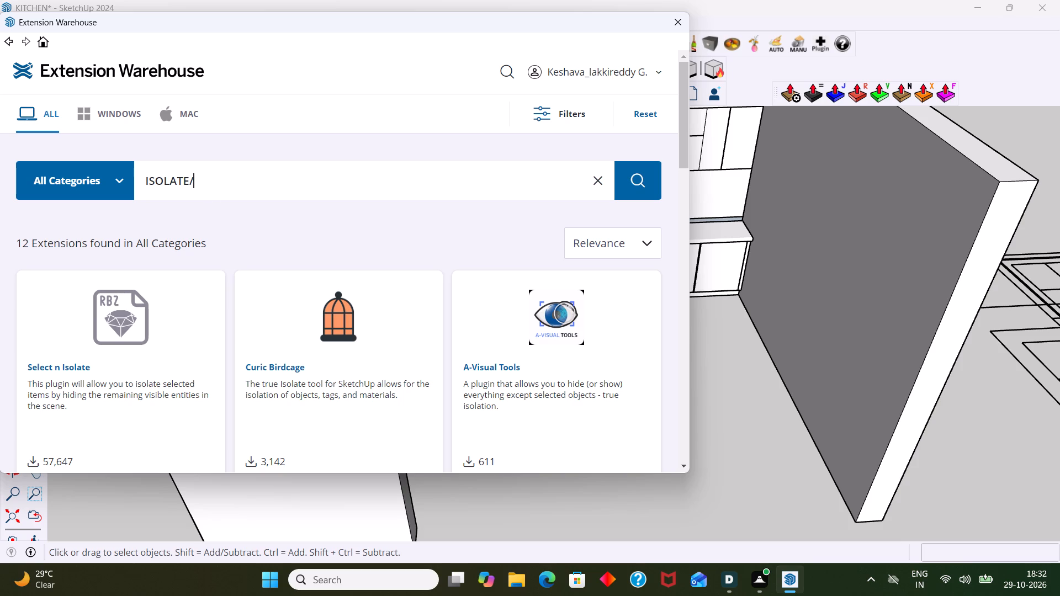
type("RE")
key("v")
key("e")
type("VA")
key("l")
left_click(628, 166)
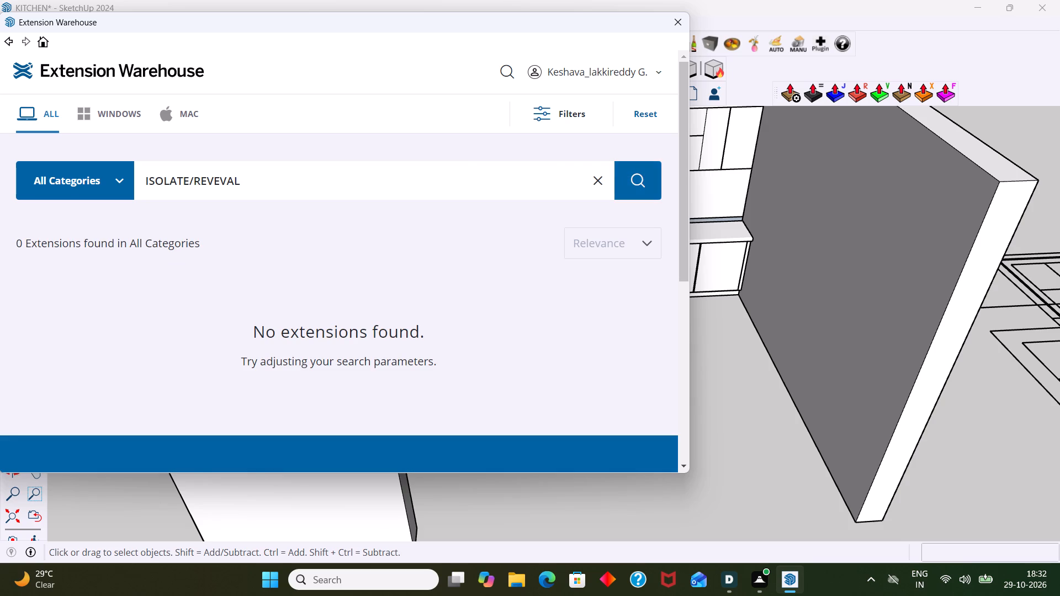
left_click(600, 174)
left_click(682, 30)
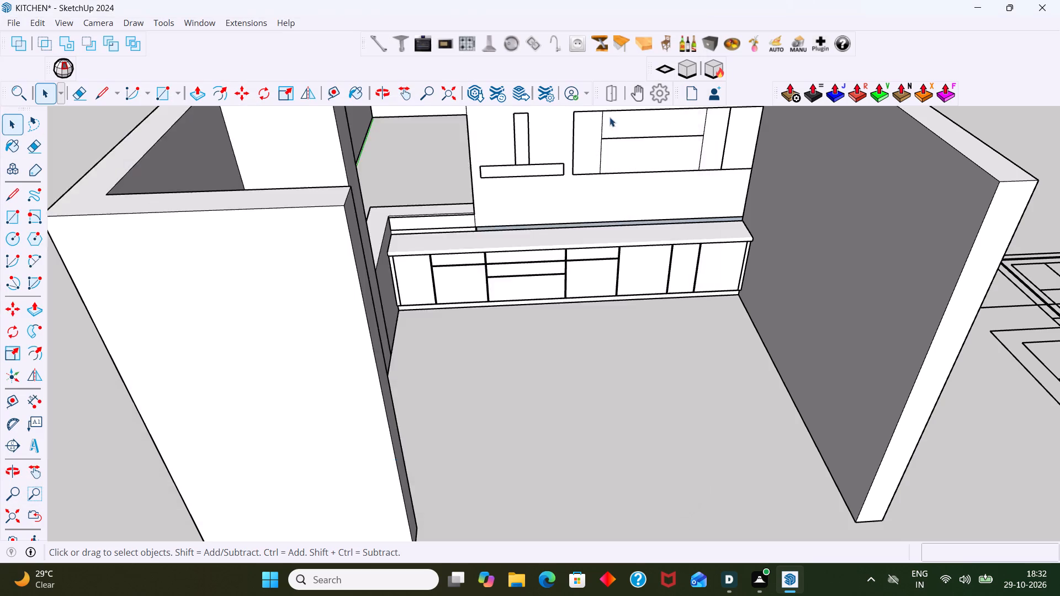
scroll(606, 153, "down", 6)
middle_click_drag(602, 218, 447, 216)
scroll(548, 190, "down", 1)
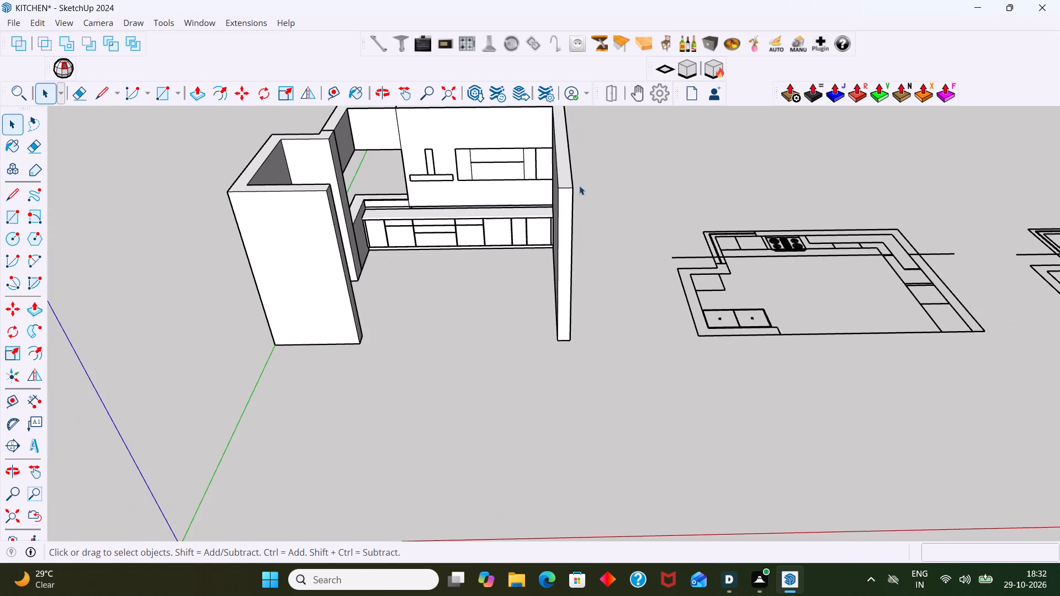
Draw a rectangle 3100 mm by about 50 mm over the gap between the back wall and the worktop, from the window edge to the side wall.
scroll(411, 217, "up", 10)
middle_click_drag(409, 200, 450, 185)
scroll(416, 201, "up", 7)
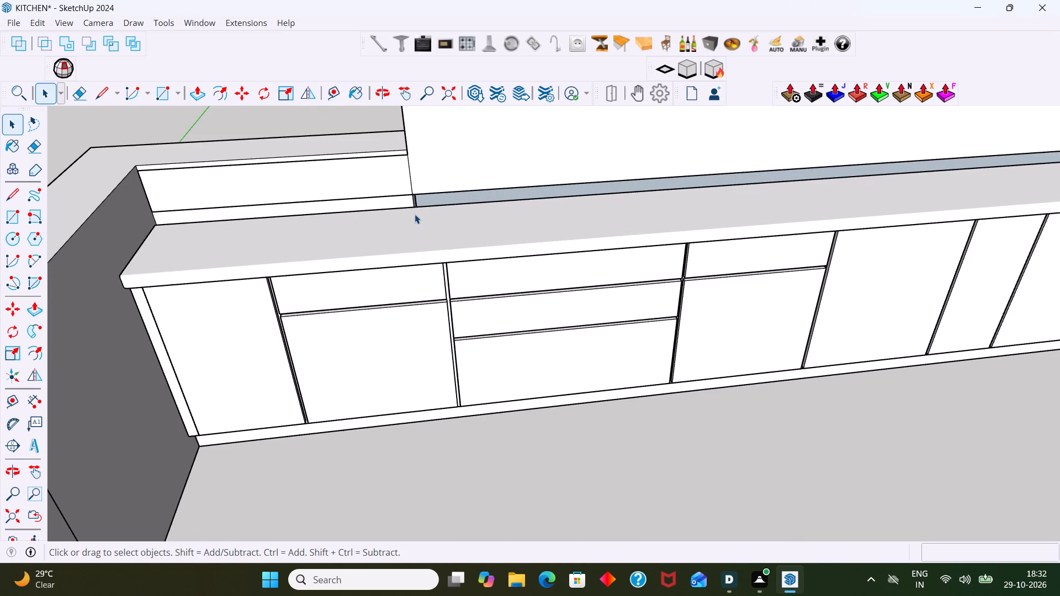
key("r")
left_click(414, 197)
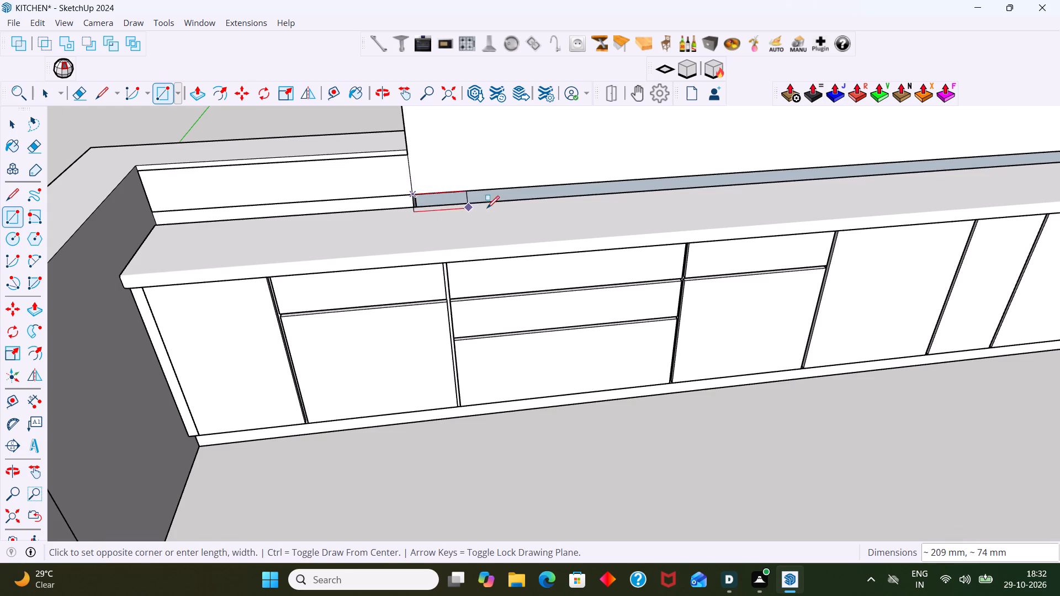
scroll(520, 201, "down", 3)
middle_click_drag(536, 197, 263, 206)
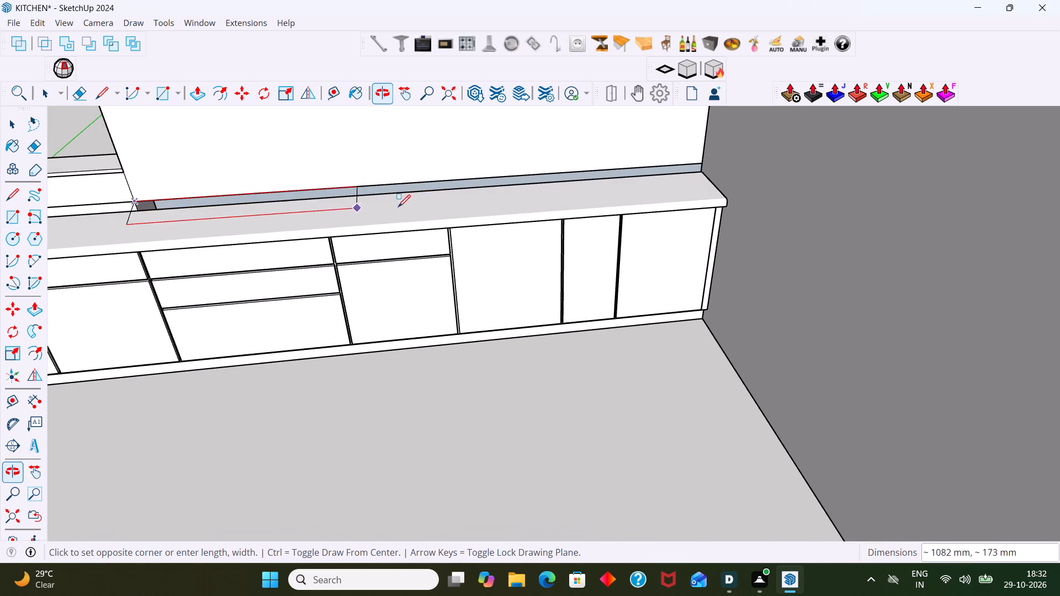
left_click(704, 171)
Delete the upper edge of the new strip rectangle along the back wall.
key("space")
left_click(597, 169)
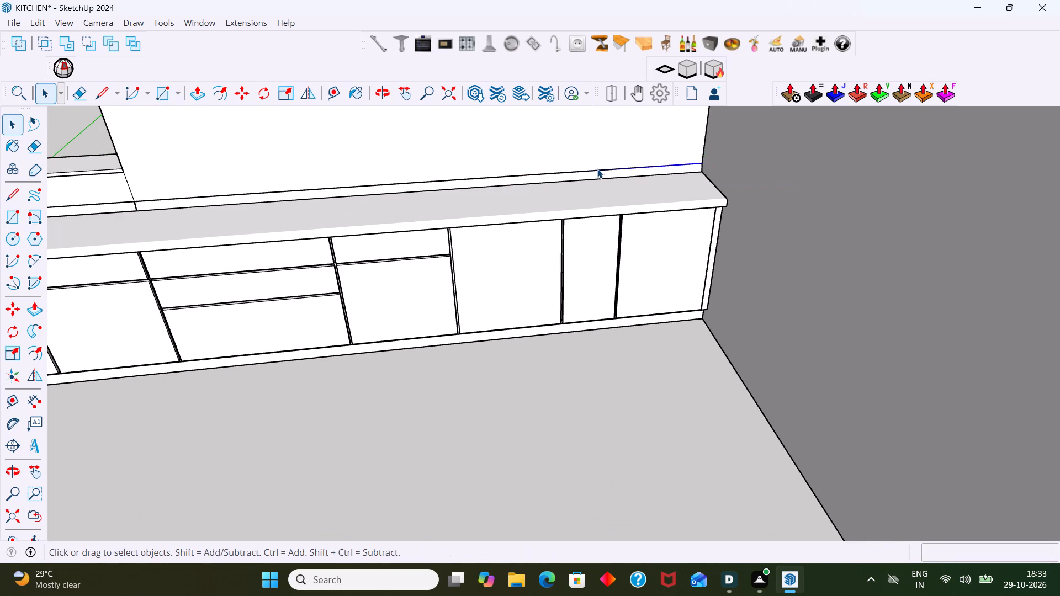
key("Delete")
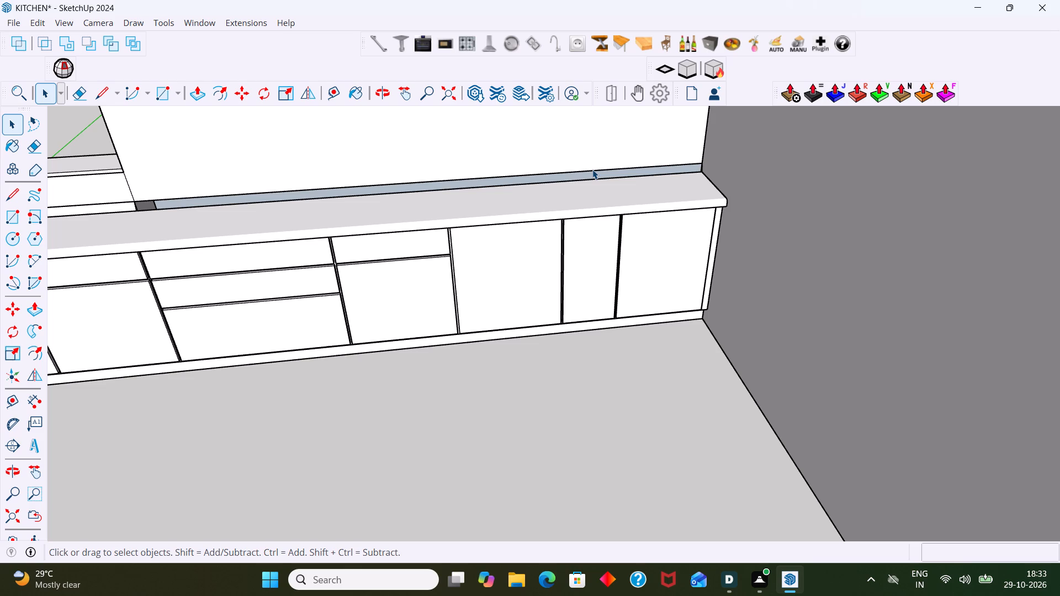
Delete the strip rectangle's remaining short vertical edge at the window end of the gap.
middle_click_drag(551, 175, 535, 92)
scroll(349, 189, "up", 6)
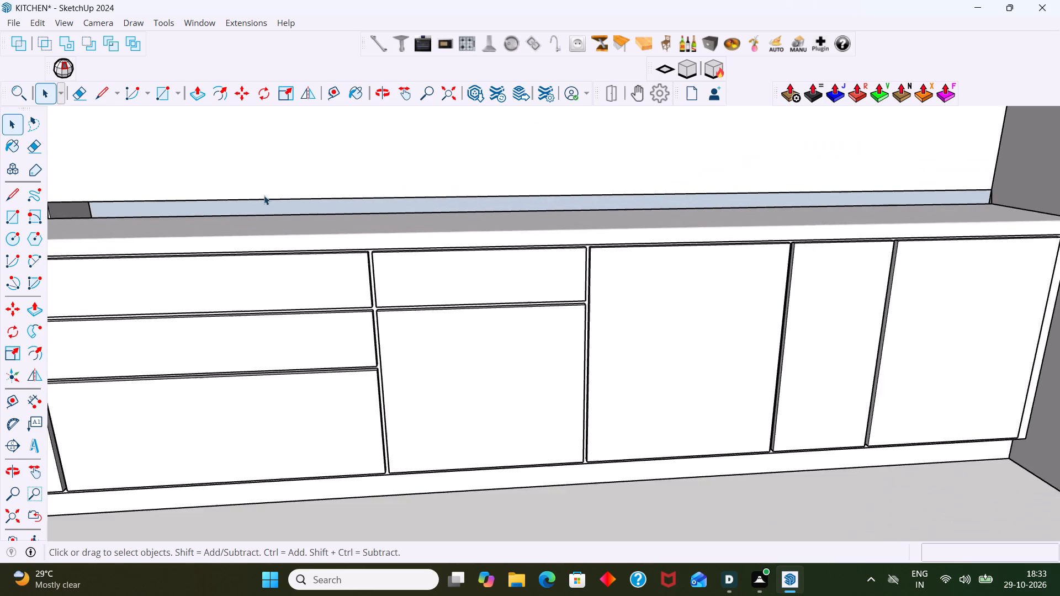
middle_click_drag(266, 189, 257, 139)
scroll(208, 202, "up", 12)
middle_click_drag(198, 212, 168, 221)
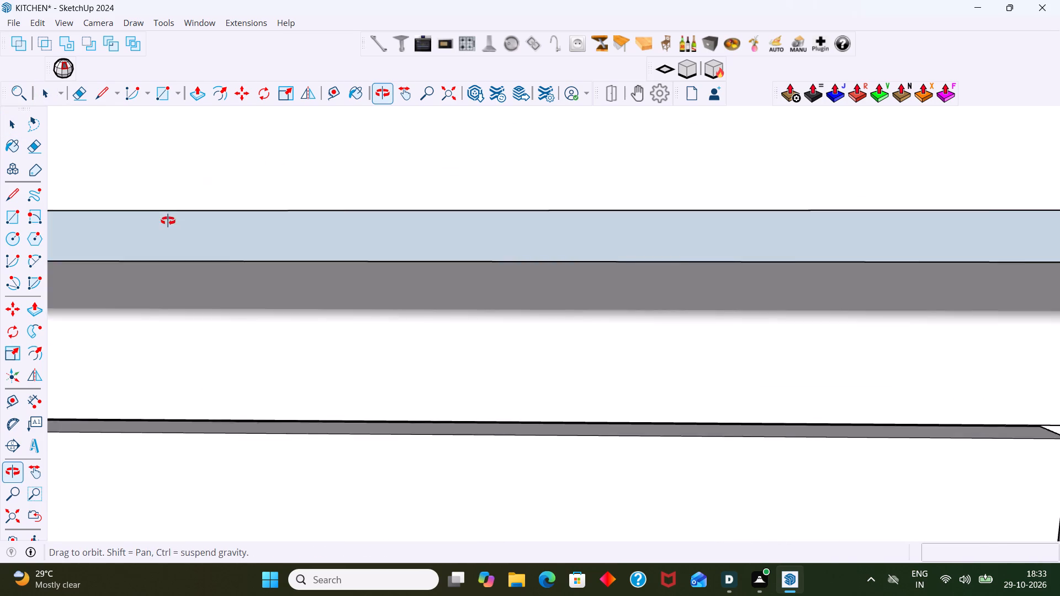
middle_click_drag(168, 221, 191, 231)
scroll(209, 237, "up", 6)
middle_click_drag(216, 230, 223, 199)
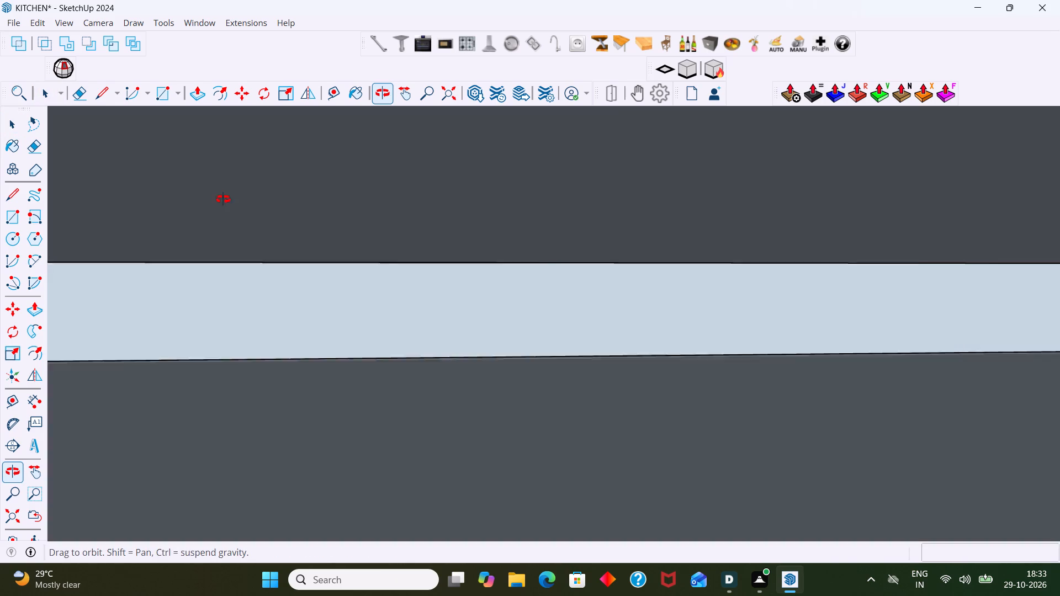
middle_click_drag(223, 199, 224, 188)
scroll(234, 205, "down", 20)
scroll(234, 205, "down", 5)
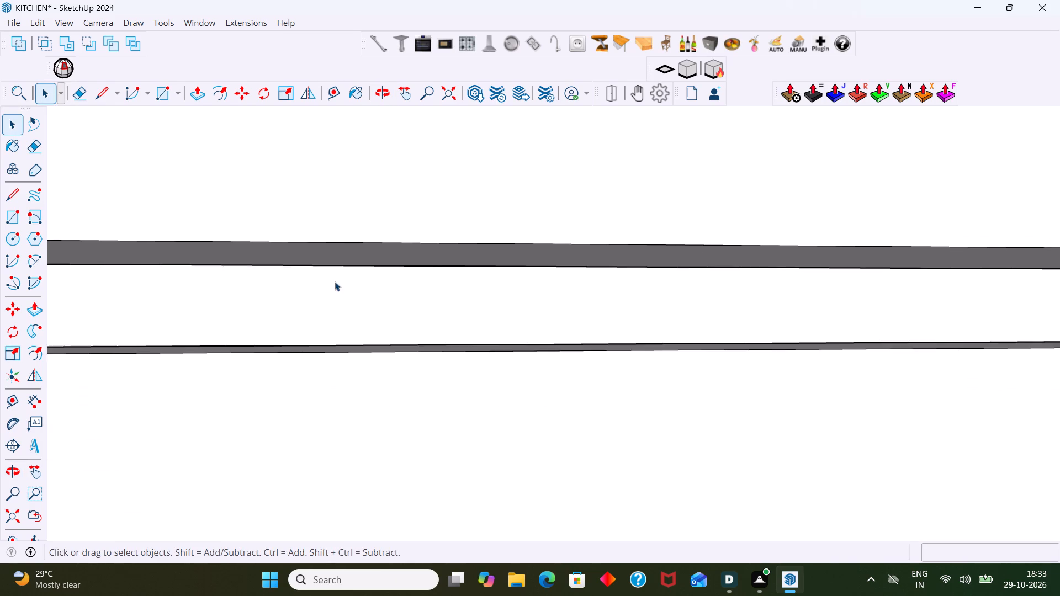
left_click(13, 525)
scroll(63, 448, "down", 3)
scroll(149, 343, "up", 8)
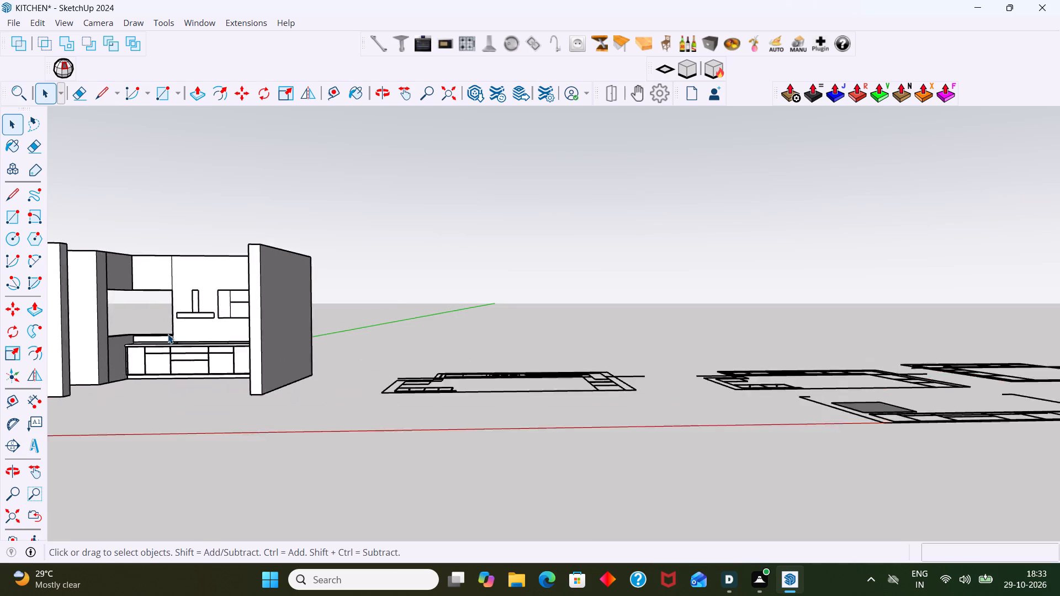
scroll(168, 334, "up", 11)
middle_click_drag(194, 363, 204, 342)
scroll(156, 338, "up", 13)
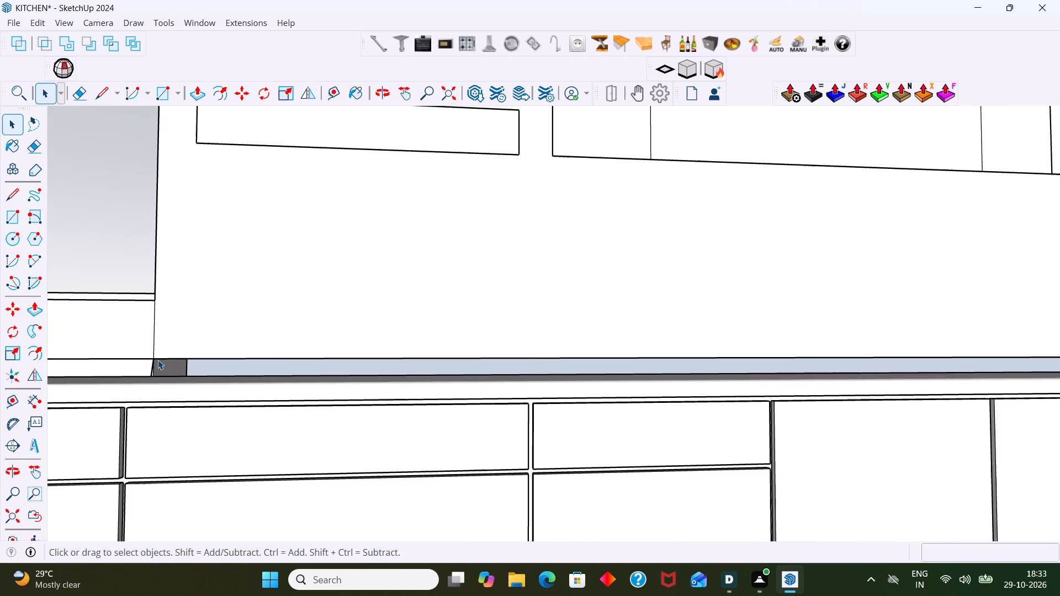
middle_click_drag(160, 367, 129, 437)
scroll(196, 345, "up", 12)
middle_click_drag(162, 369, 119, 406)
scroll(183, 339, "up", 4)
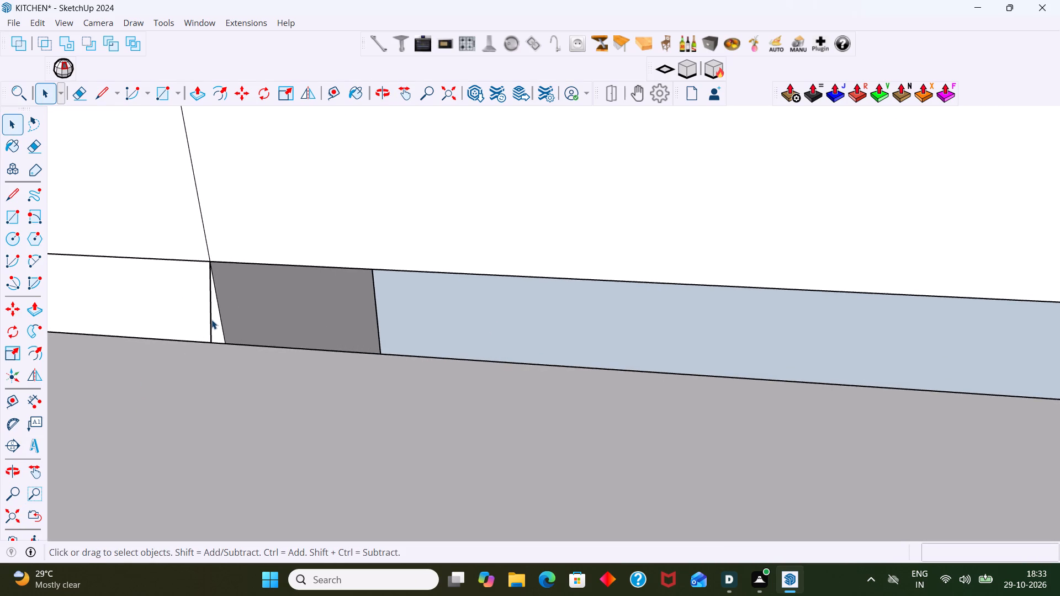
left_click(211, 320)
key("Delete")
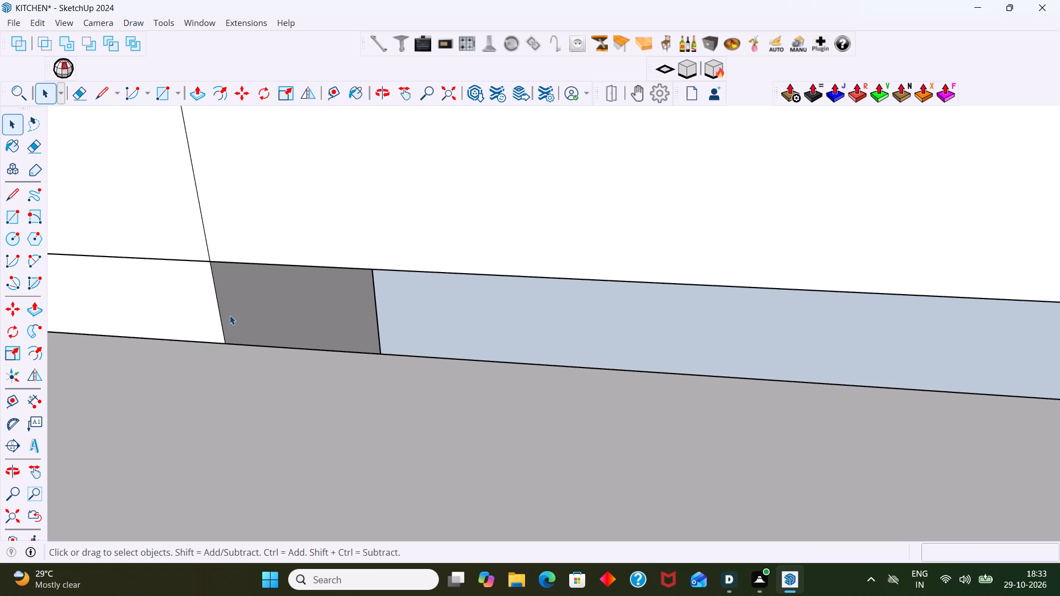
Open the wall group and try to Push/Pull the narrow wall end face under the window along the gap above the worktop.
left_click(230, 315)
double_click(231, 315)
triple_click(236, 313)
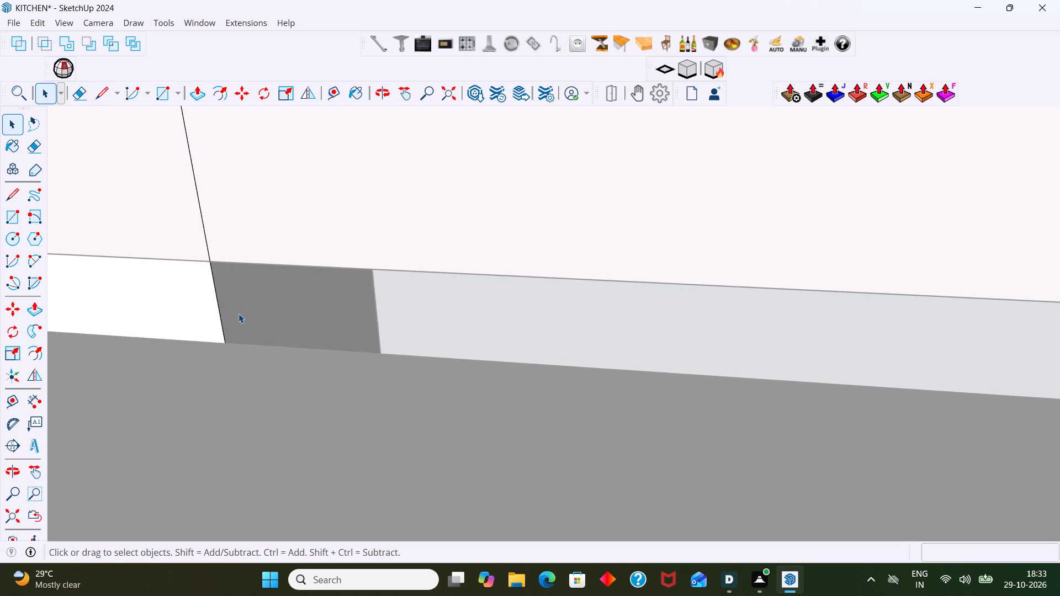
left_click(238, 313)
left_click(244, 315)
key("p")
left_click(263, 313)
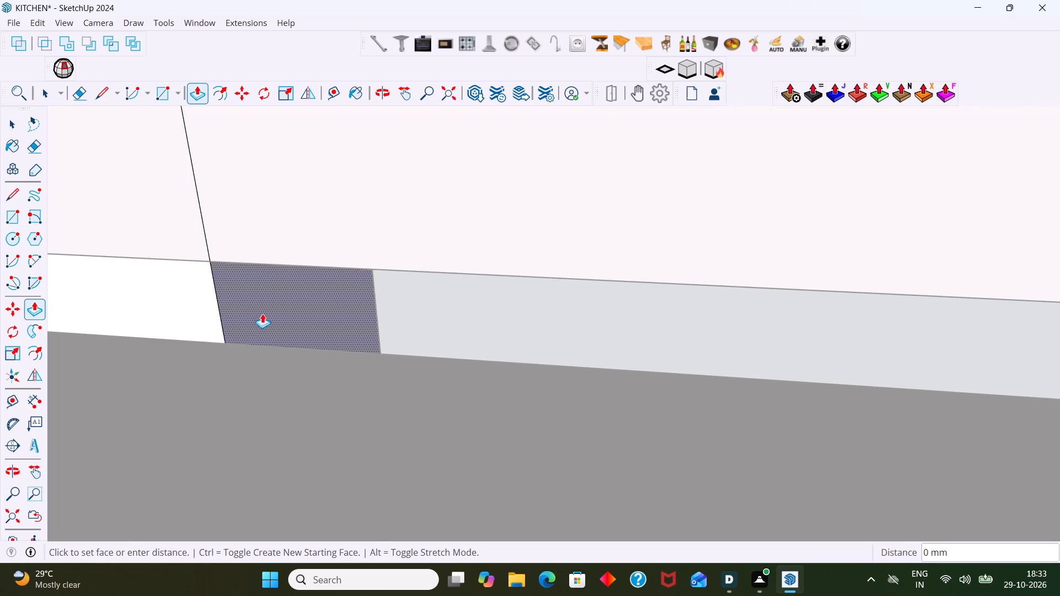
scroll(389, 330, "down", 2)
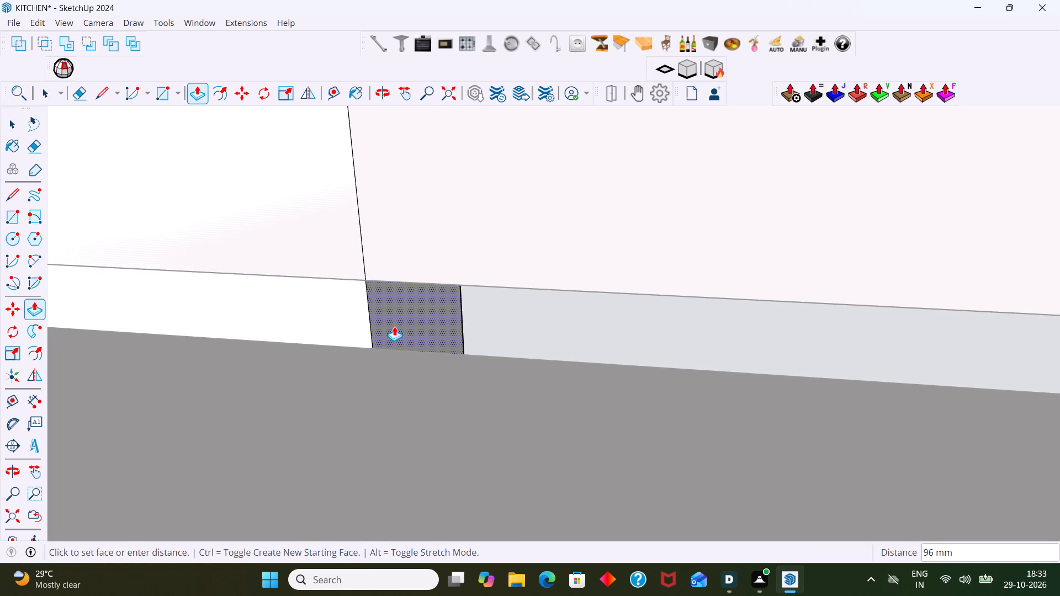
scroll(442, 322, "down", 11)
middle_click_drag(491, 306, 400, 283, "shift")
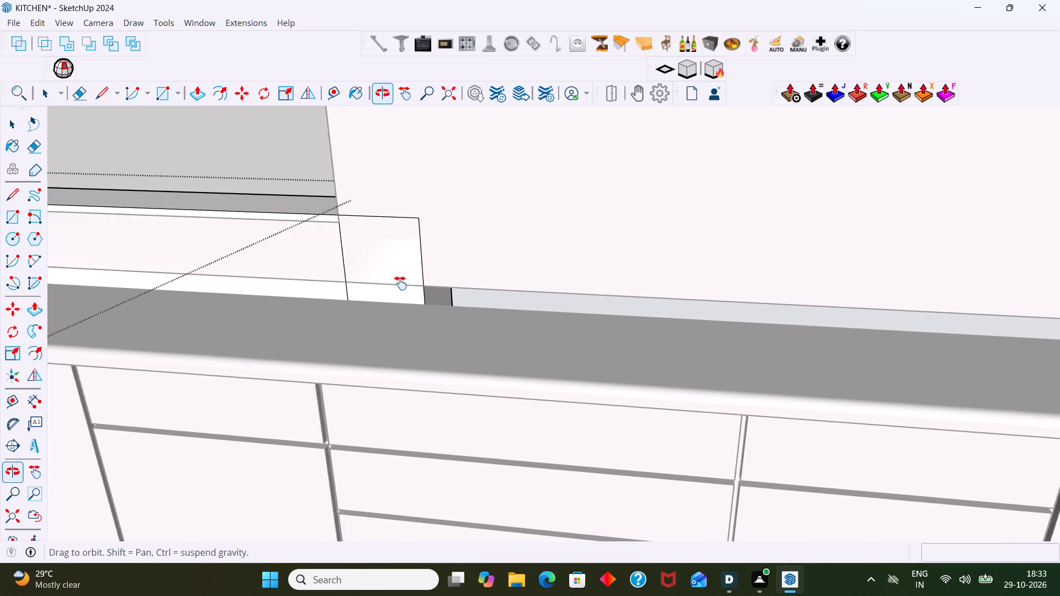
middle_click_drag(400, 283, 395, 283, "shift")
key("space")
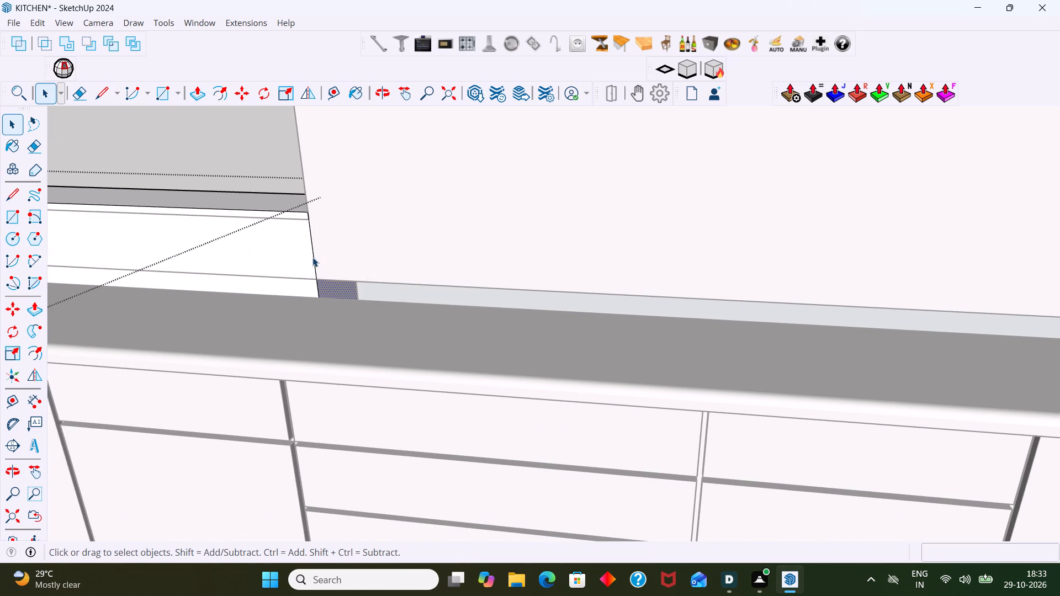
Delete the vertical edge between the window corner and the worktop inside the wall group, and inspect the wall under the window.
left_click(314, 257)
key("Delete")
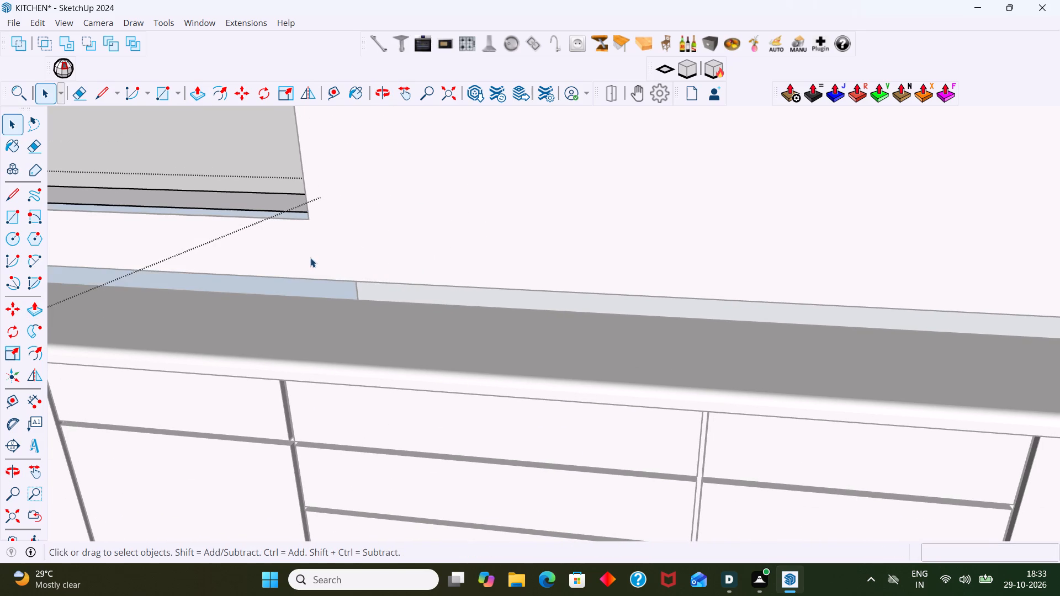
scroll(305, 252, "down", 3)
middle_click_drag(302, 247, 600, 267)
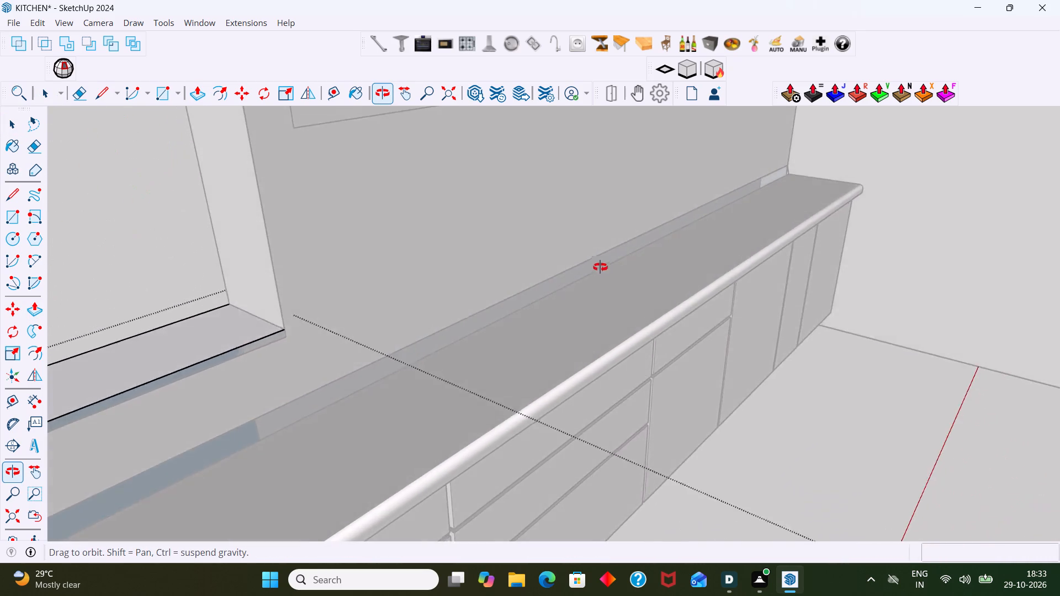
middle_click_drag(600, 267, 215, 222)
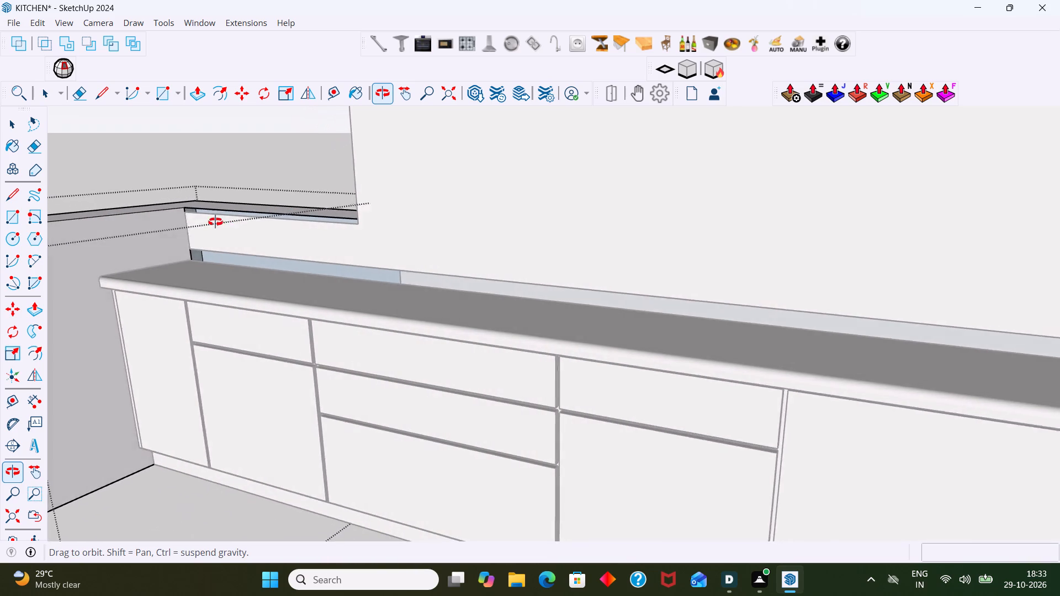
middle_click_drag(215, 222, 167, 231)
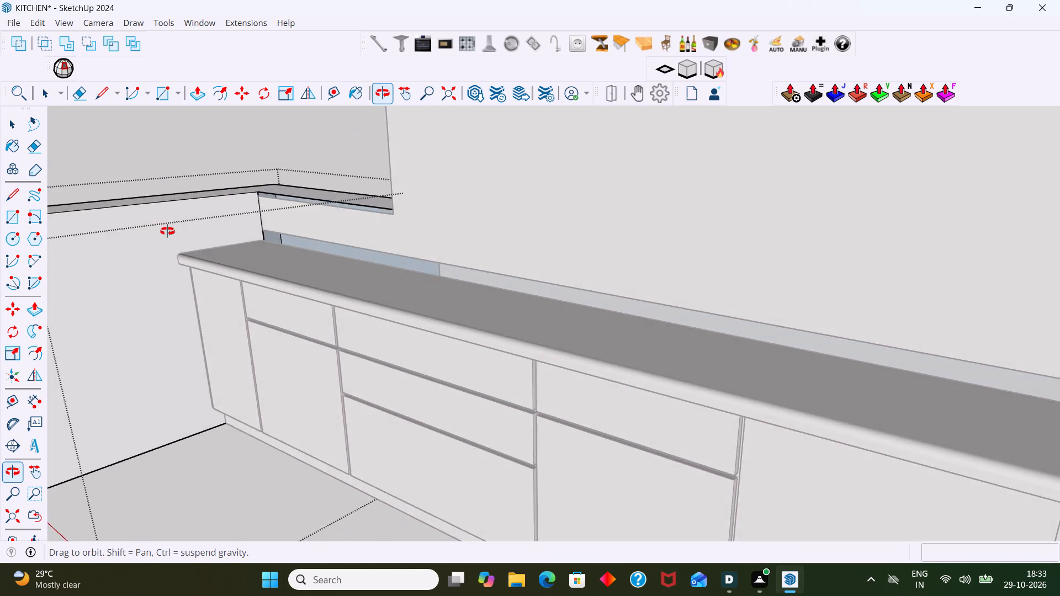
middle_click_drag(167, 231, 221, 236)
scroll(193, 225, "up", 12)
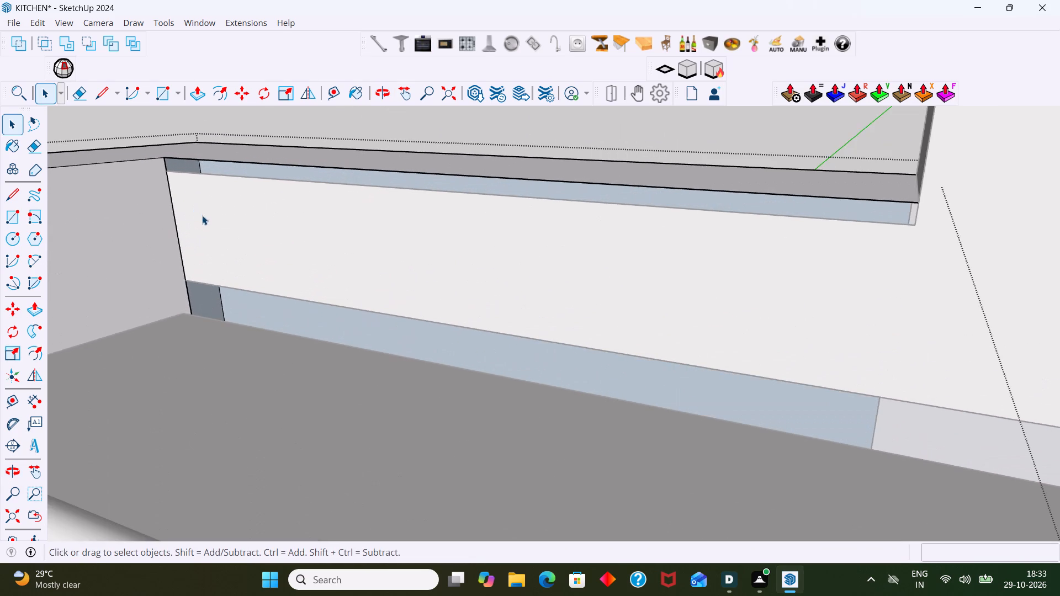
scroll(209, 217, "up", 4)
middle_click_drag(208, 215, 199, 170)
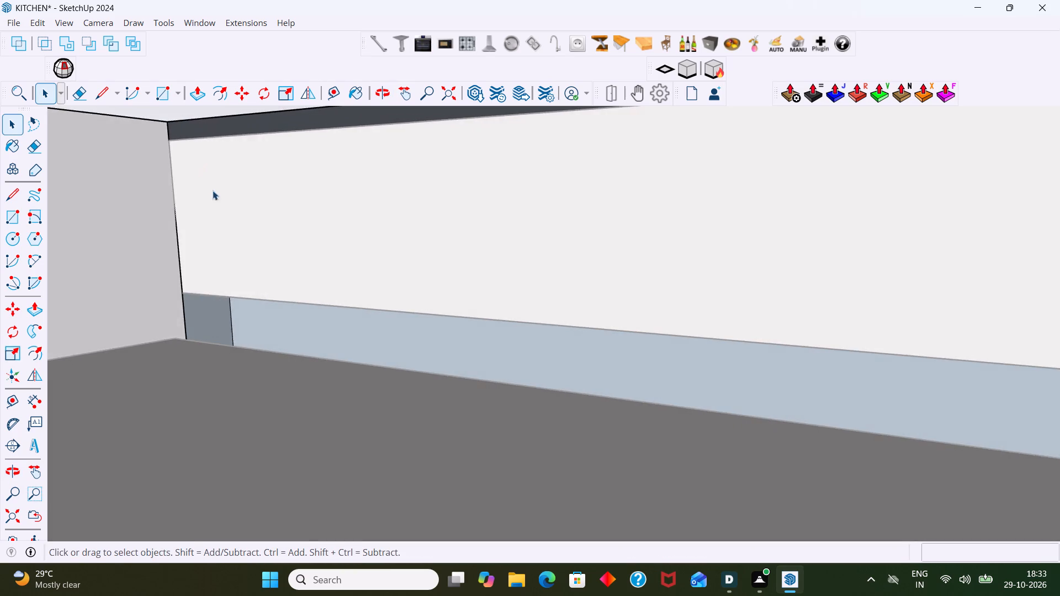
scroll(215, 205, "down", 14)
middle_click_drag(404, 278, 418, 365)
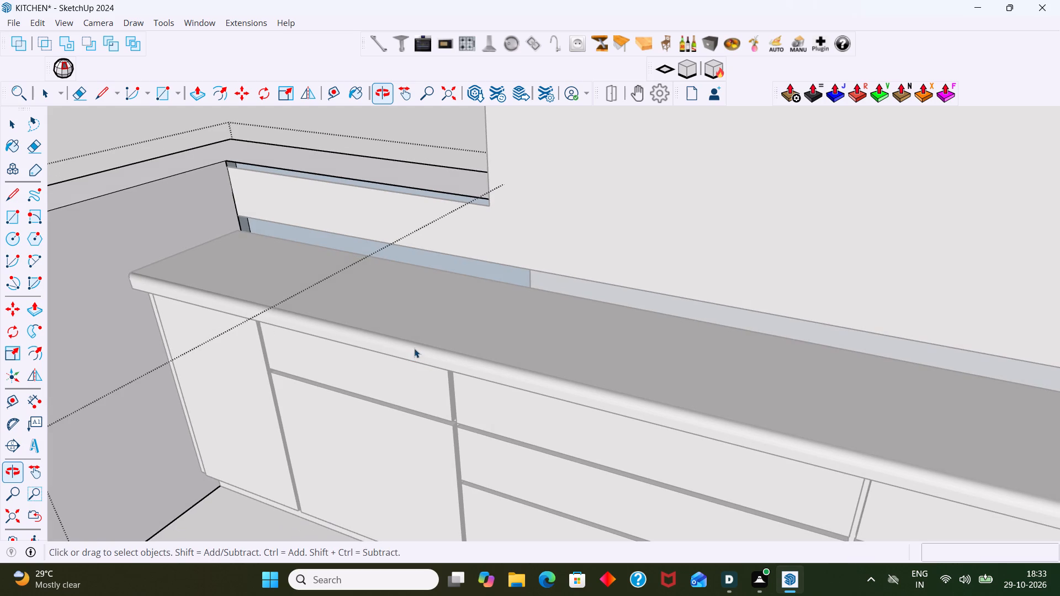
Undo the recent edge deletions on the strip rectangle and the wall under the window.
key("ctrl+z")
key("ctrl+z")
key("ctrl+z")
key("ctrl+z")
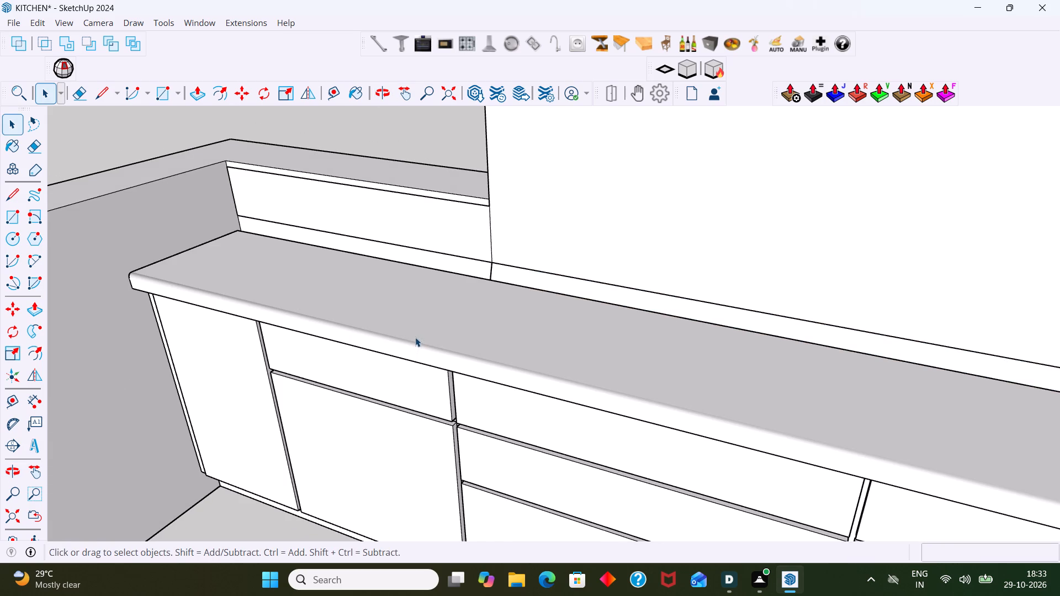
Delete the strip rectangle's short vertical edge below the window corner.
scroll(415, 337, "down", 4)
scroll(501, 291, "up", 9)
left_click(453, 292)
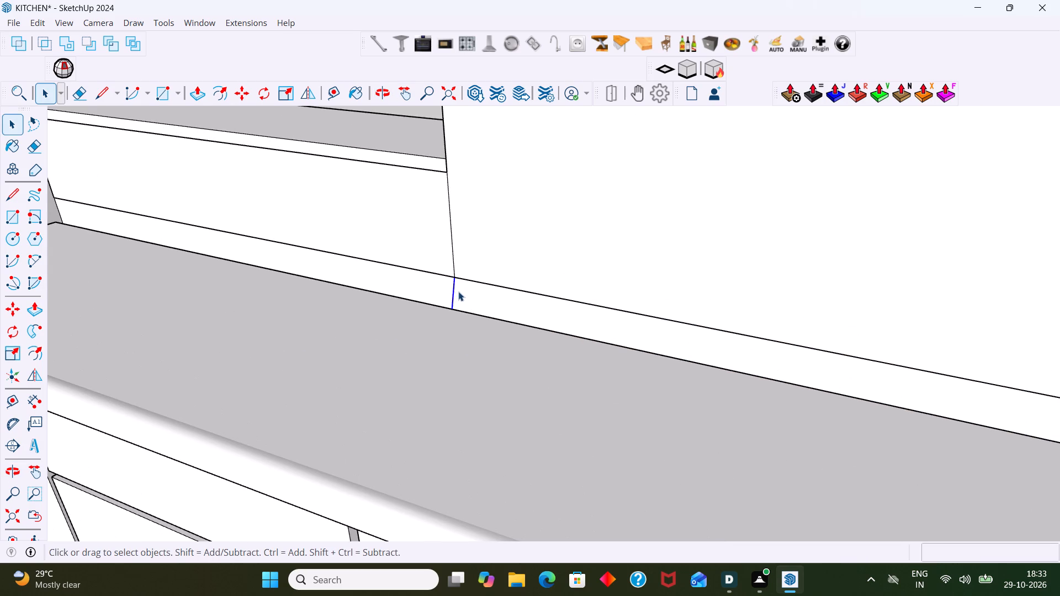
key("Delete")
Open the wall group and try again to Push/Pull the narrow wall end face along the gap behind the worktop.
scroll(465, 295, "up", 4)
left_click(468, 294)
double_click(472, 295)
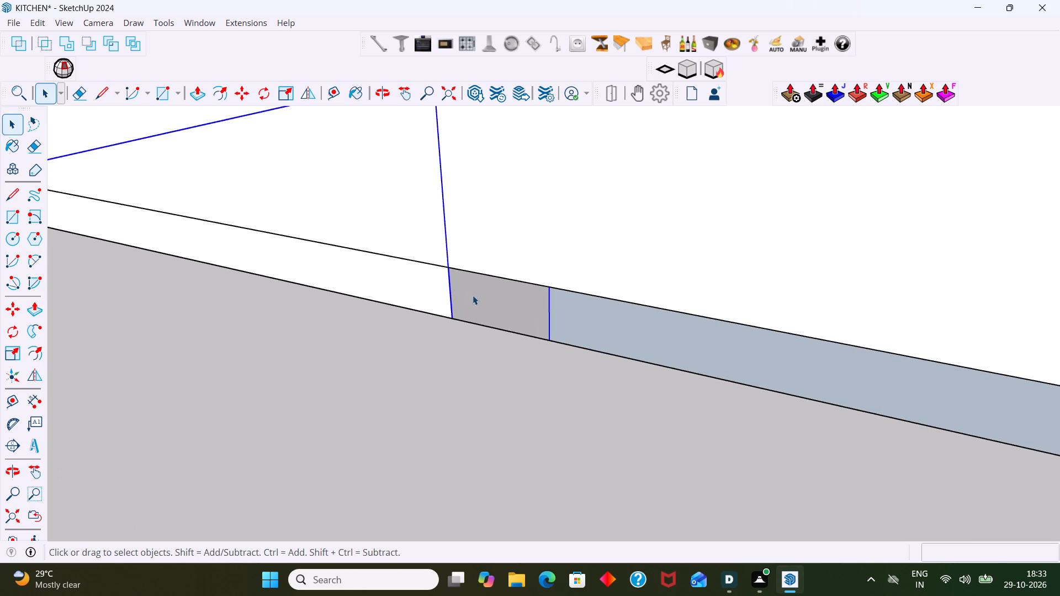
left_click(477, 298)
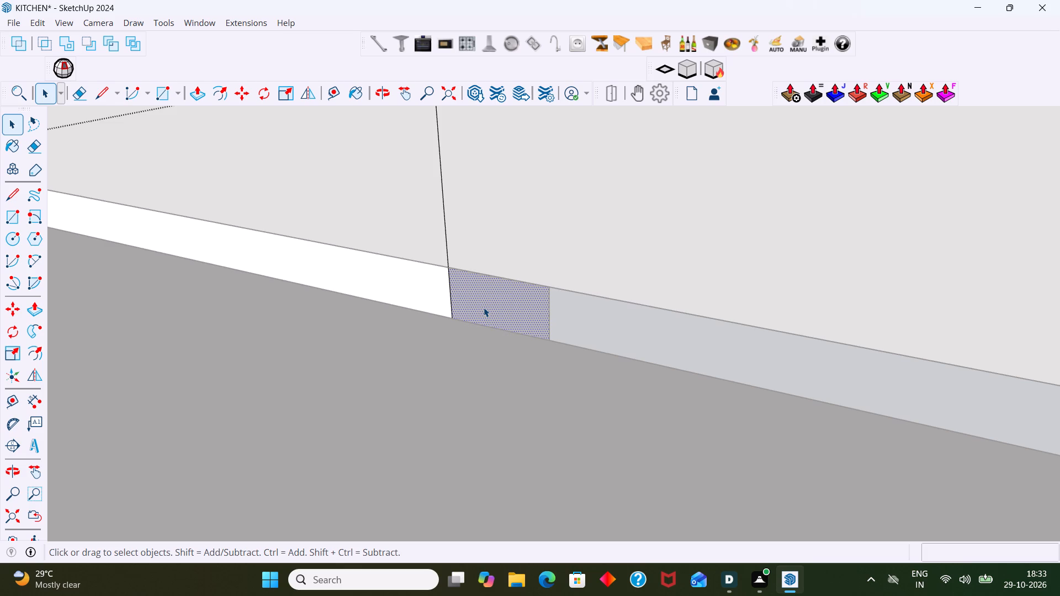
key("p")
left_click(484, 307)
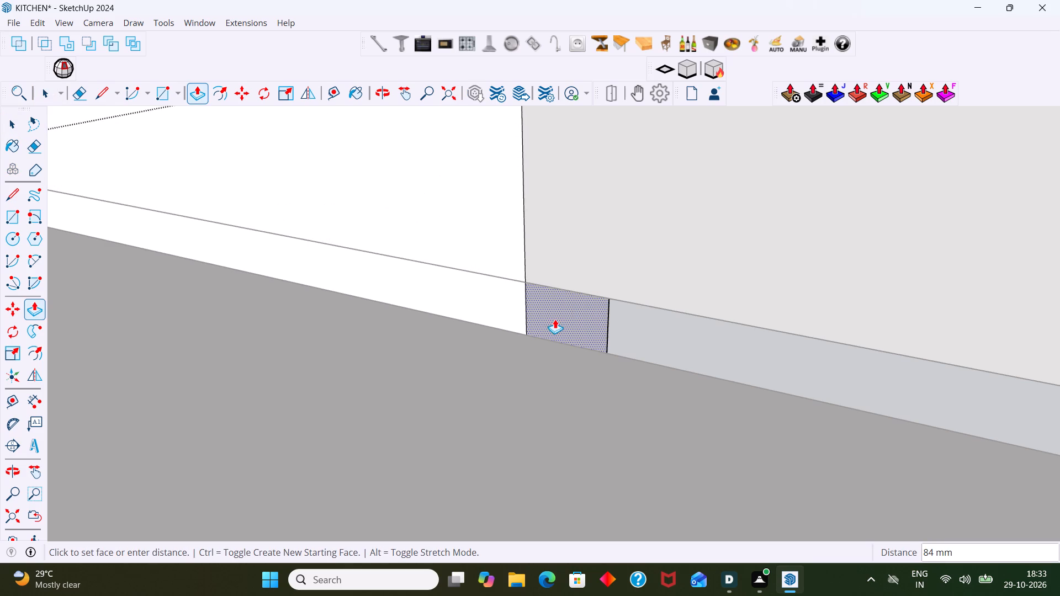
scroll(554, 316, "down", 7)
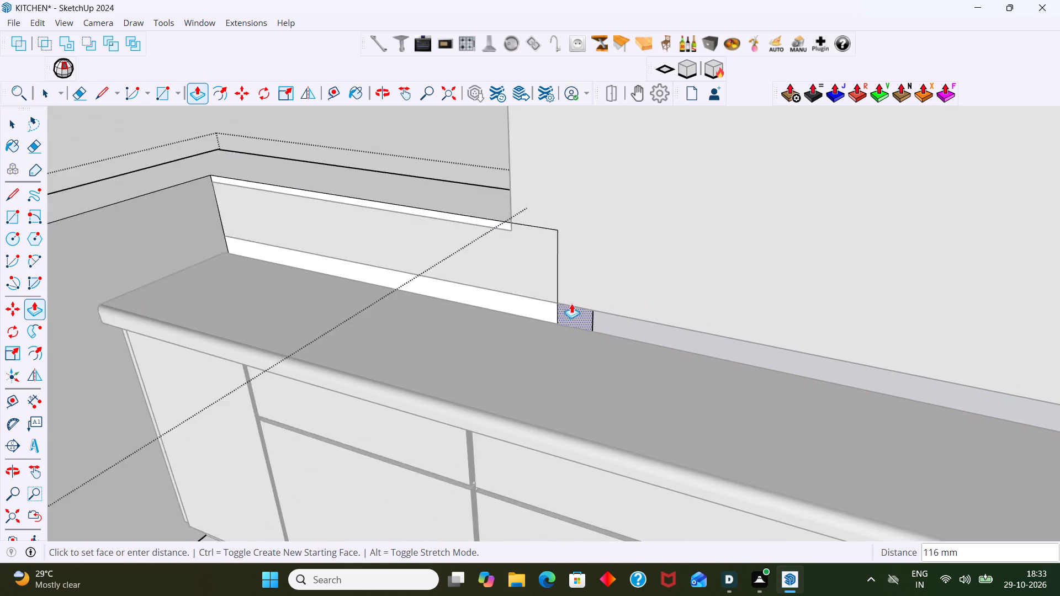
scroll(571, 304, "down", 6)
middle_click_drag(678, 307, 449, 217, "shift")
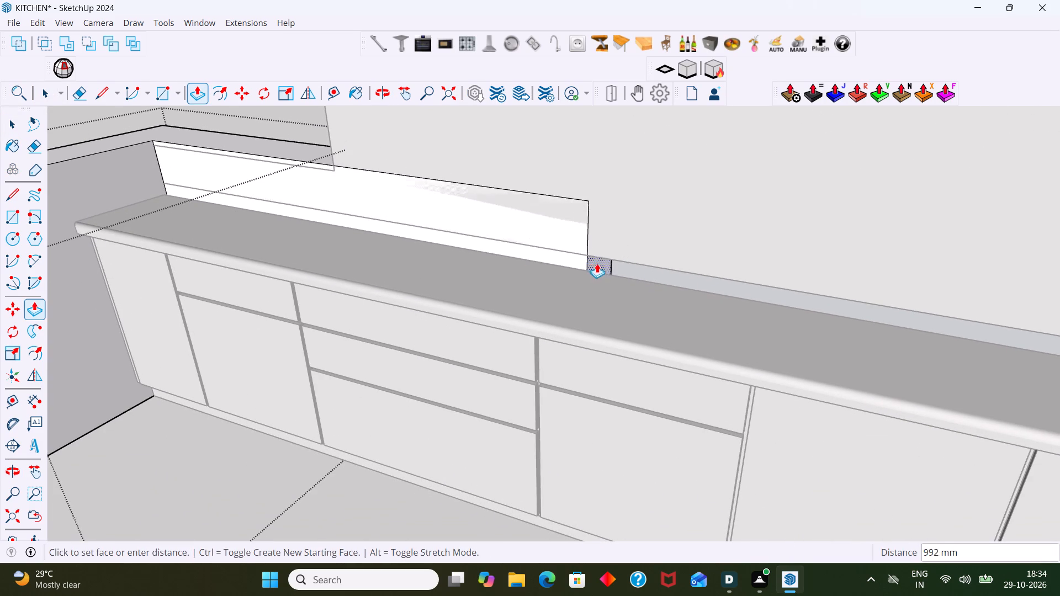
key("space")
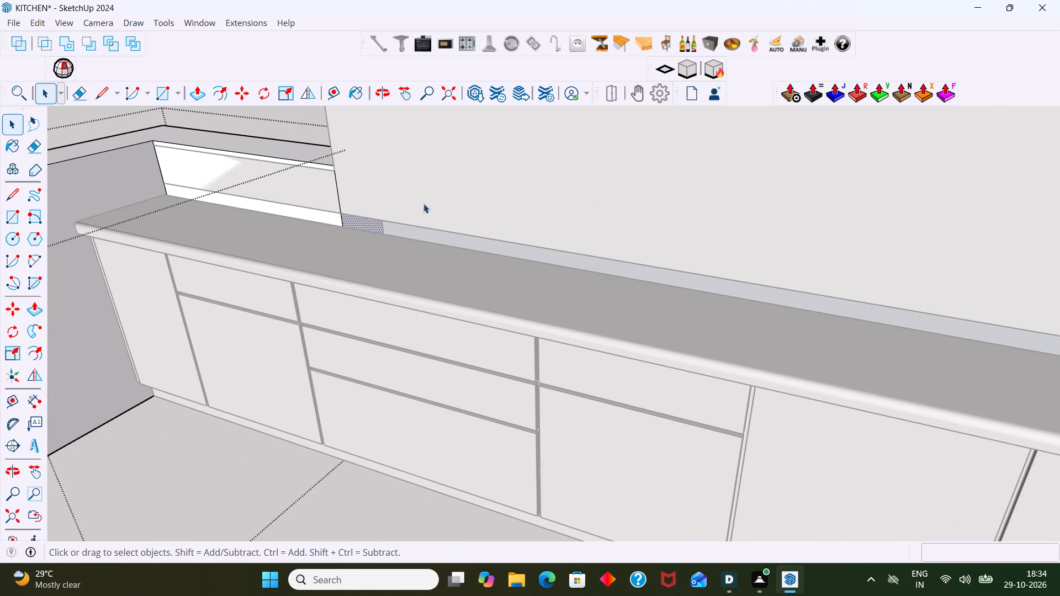
Delete the vertical edge running from the window corner to the worktop inside the wall group.
left_click(340, 194)
key("Delete")
scroll(290, 185, "down", 2)
middle_click_drag(289, 195, 389, 202)
scroll(179, 241, "up", 2)
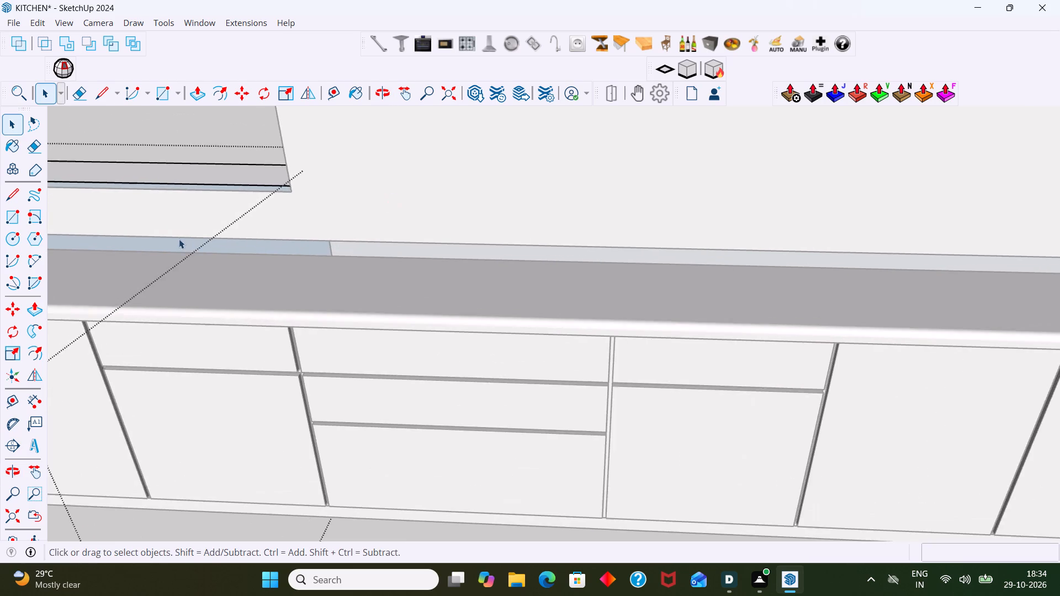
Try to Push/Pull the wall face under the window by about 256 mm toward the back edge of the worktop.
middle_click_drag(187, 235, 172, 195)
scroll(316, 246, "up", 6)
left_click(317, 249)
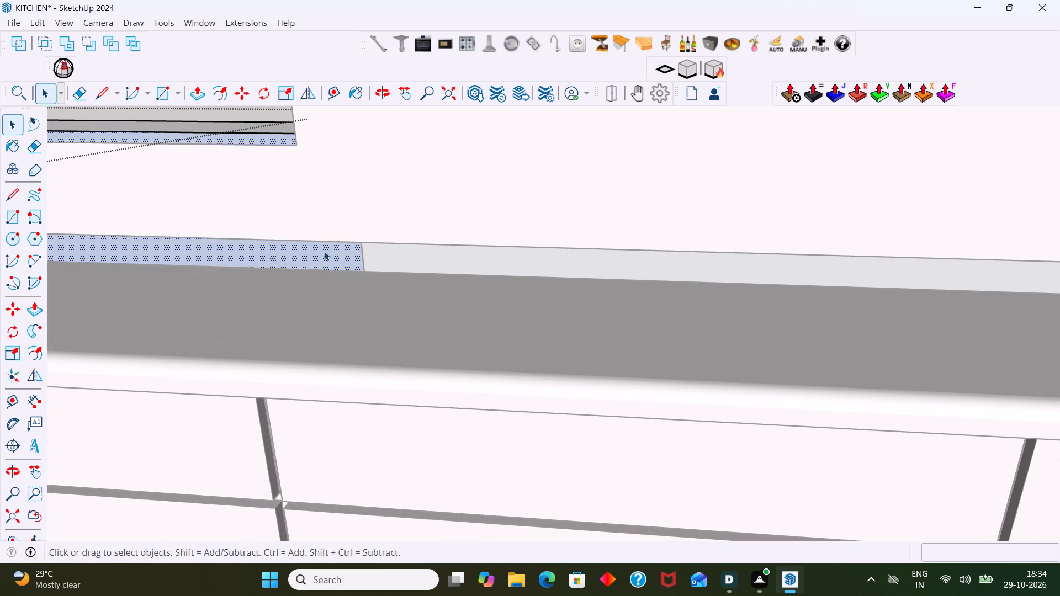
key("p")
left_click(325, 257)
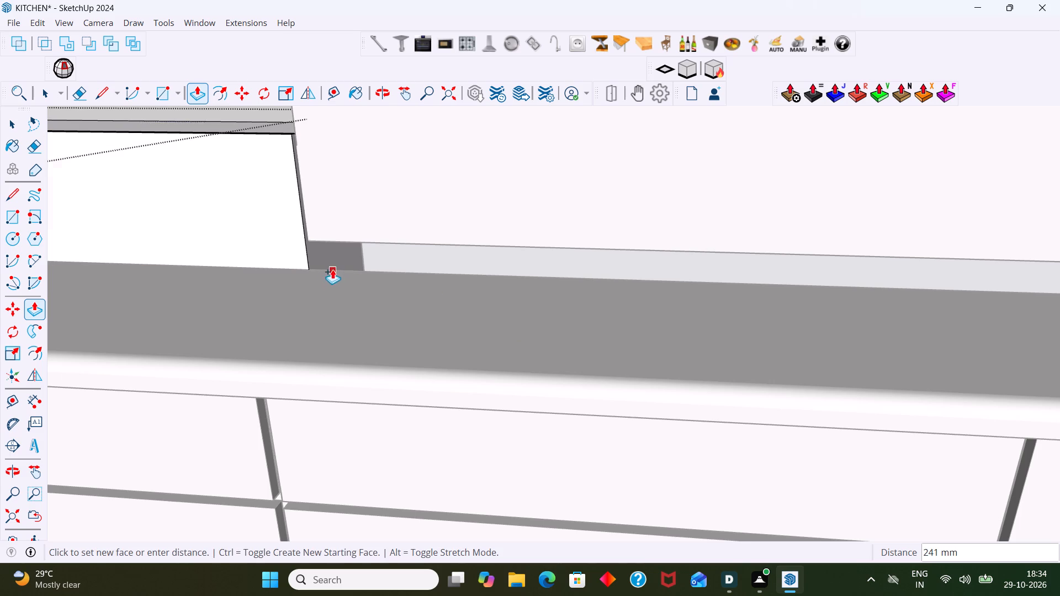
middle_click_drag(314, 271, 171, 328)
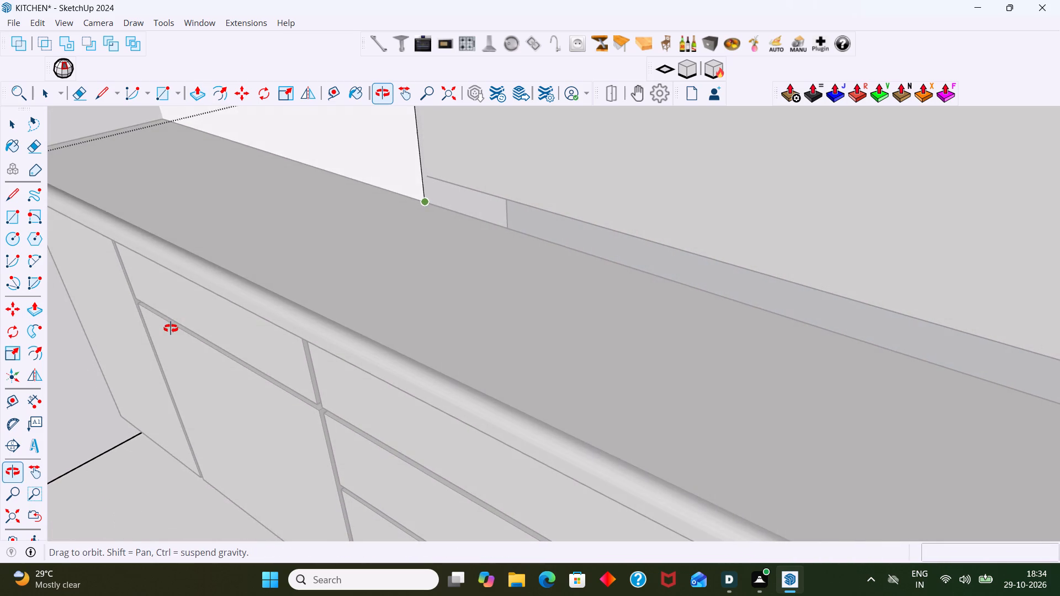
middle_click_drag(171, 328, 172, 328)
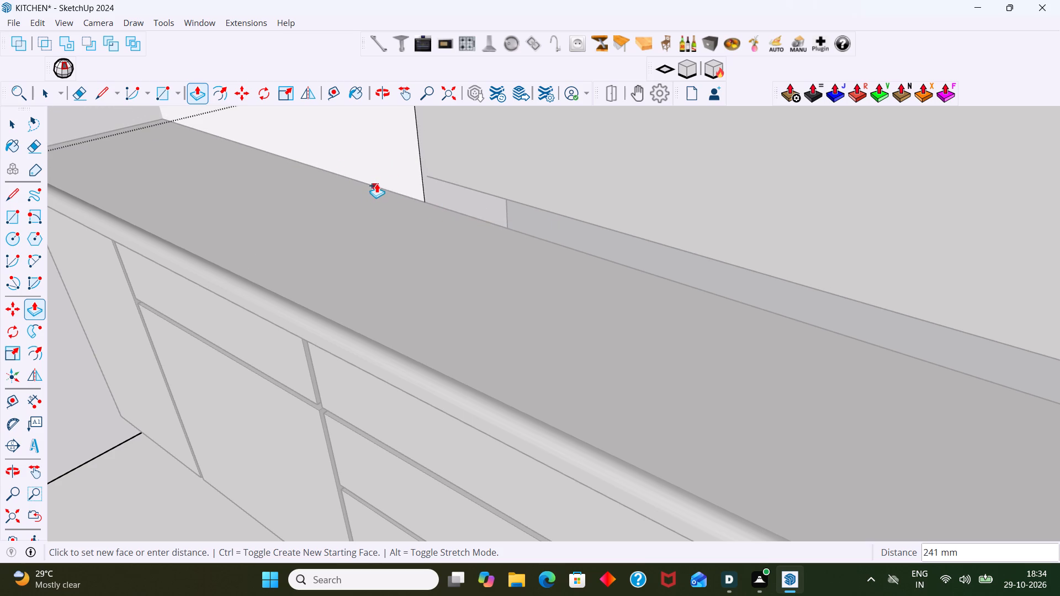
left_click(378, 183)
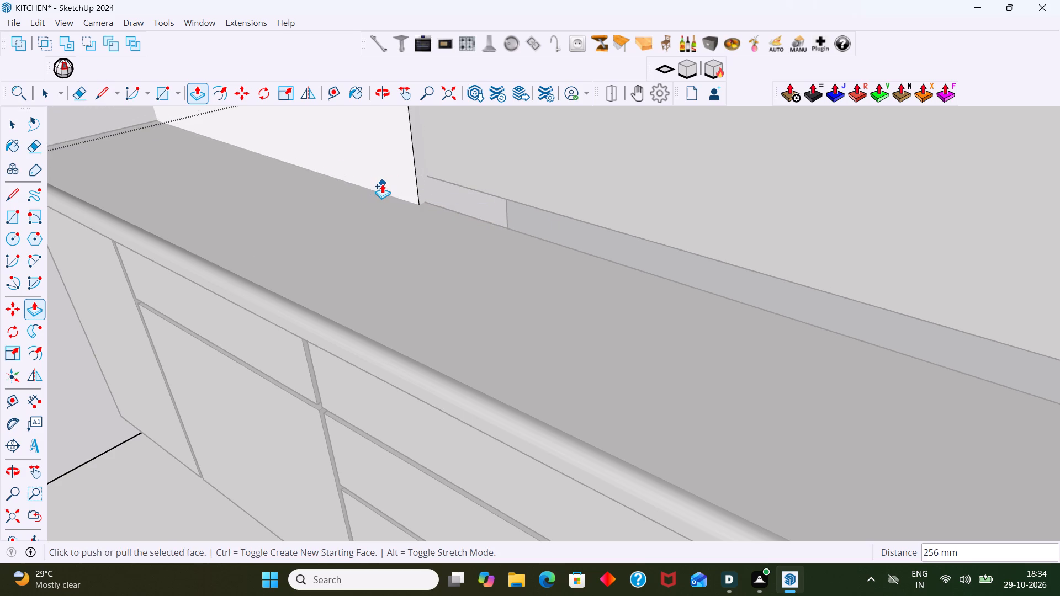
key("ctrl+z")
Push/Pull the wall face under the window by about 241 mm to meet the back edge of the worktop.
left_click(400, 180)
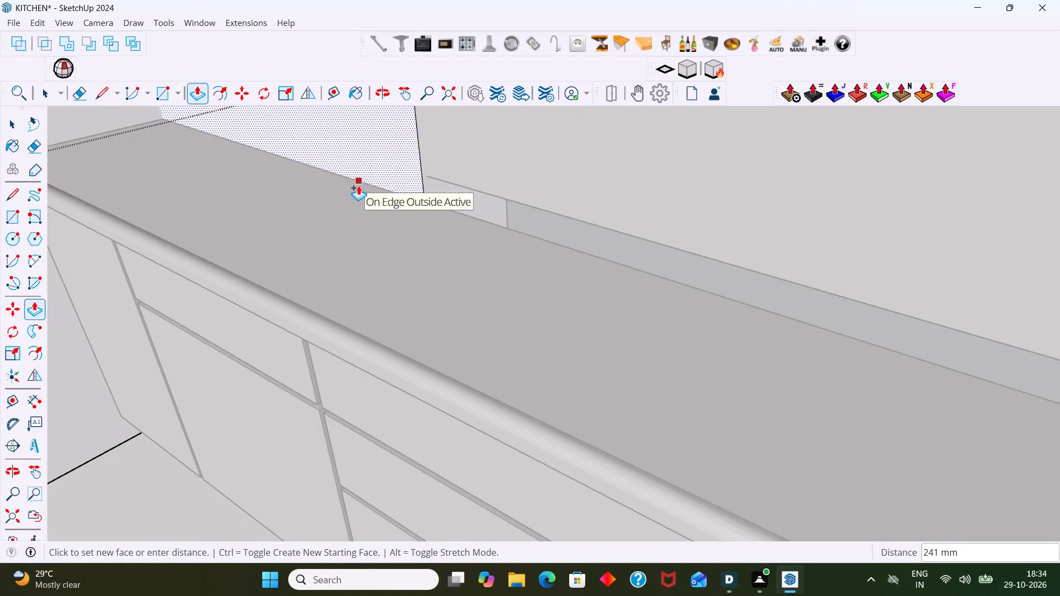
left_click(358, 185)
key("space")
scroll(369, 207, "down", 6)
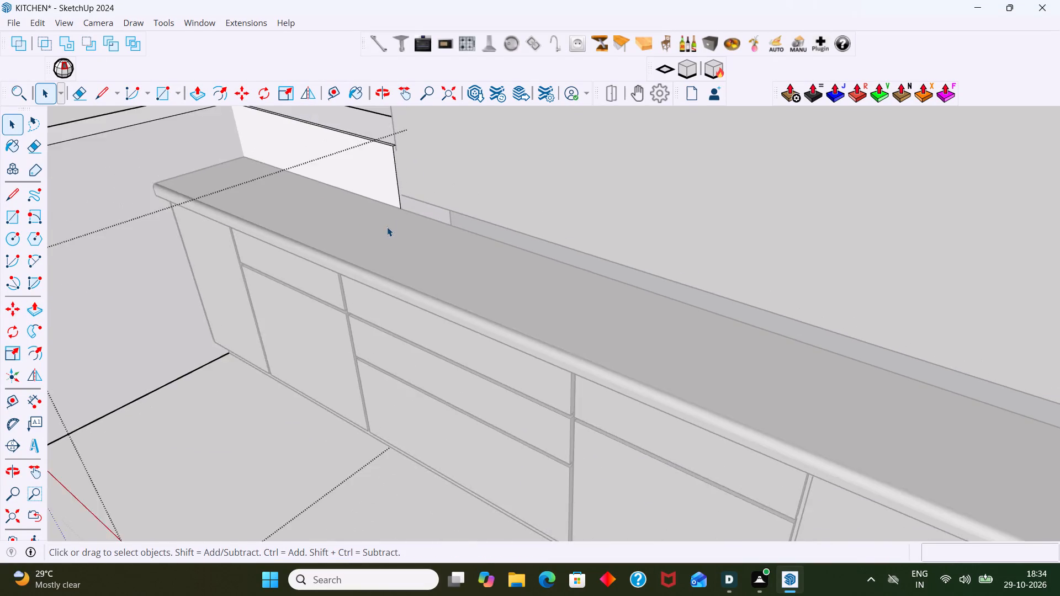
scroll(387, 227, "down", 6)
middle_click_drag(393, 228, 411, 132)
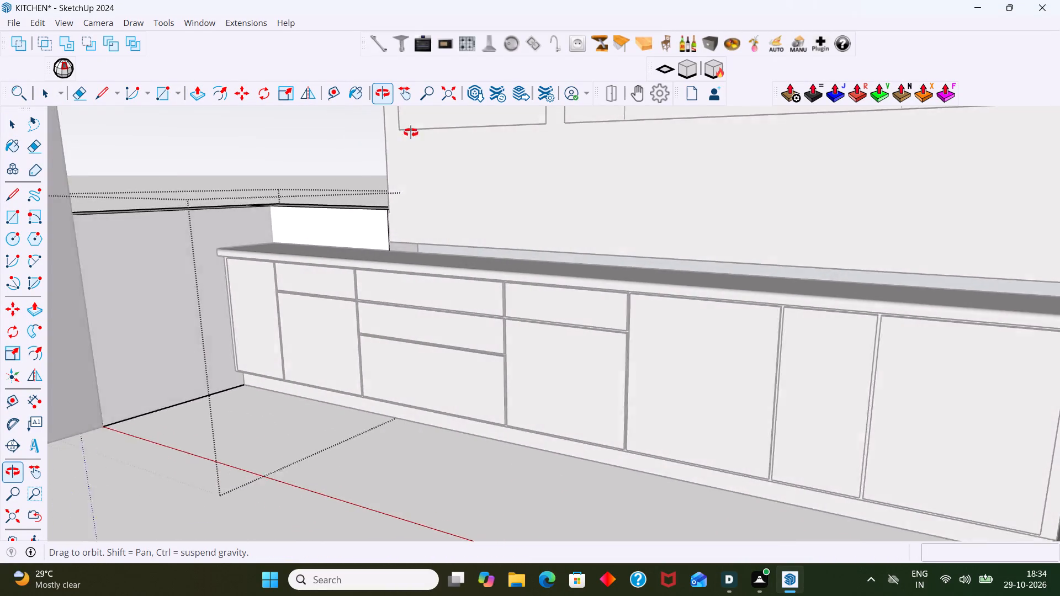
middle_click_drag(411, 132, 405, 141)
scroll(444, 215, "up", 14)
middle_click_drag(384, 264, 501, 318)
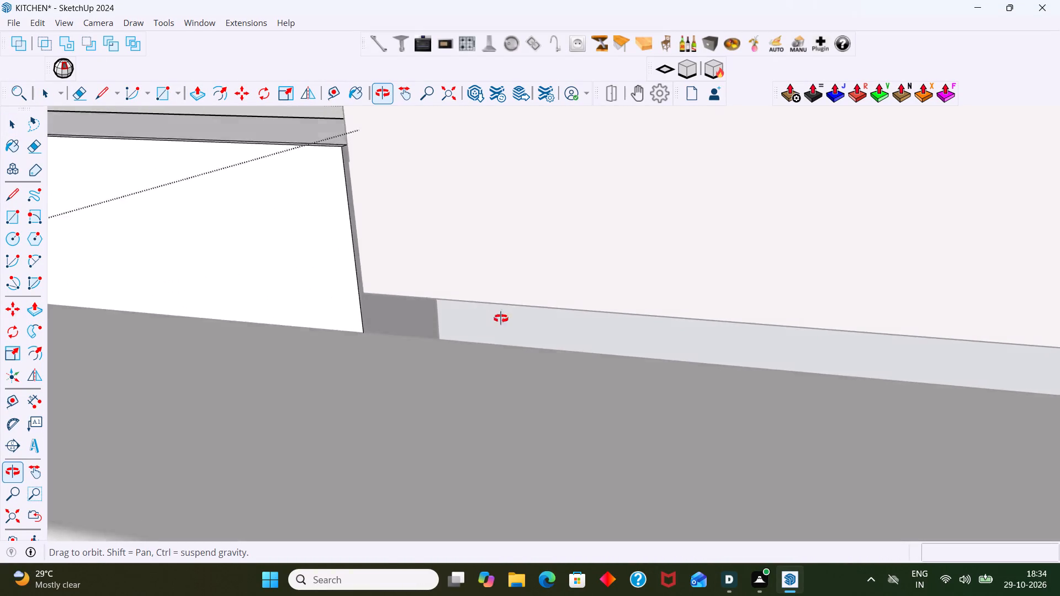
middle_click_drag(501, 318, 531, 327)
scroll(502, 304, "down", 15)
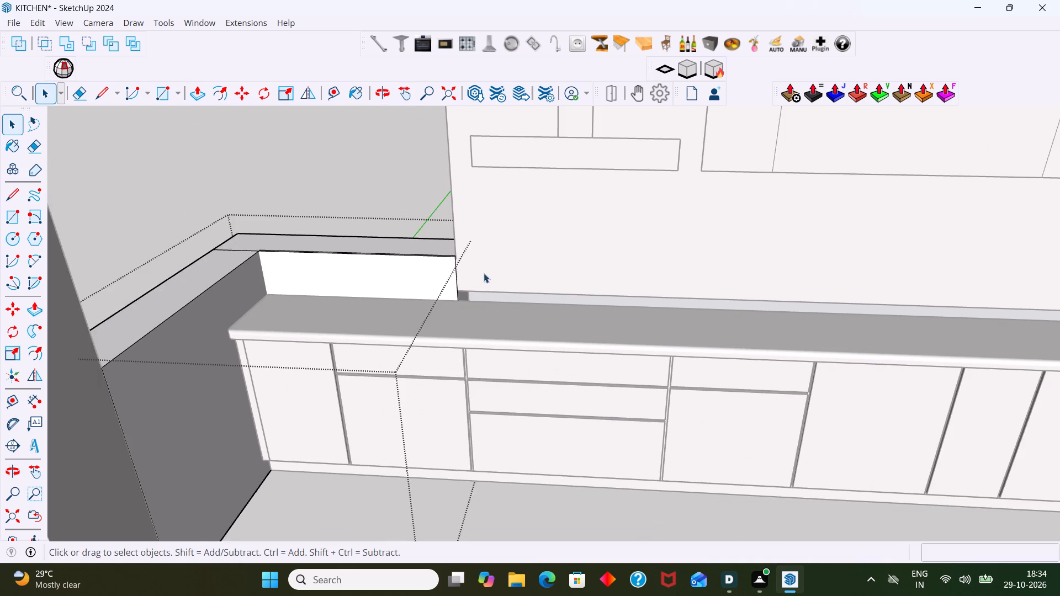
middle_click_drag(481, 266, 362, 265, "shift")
Undo the push of the wall face and the preceding edits, back to before the gap behind the worktop was opened.
key("ctrl+z")
key("ctrl+z")
key("ctrl+z")
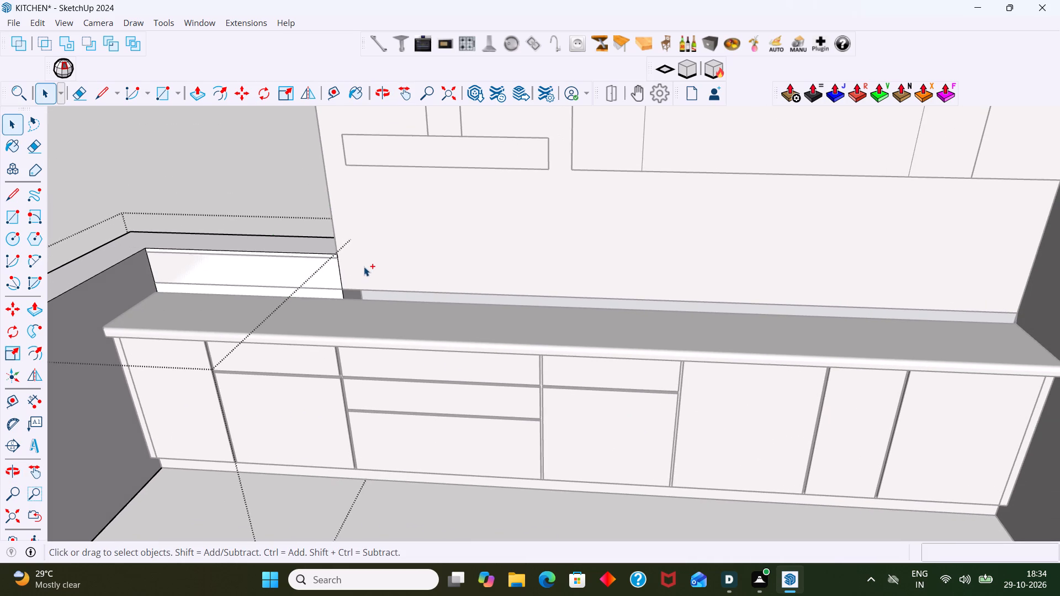
key("ctrl+z")
key("ctrl+z")
key("ctrl+z")
key("ctrl+z")
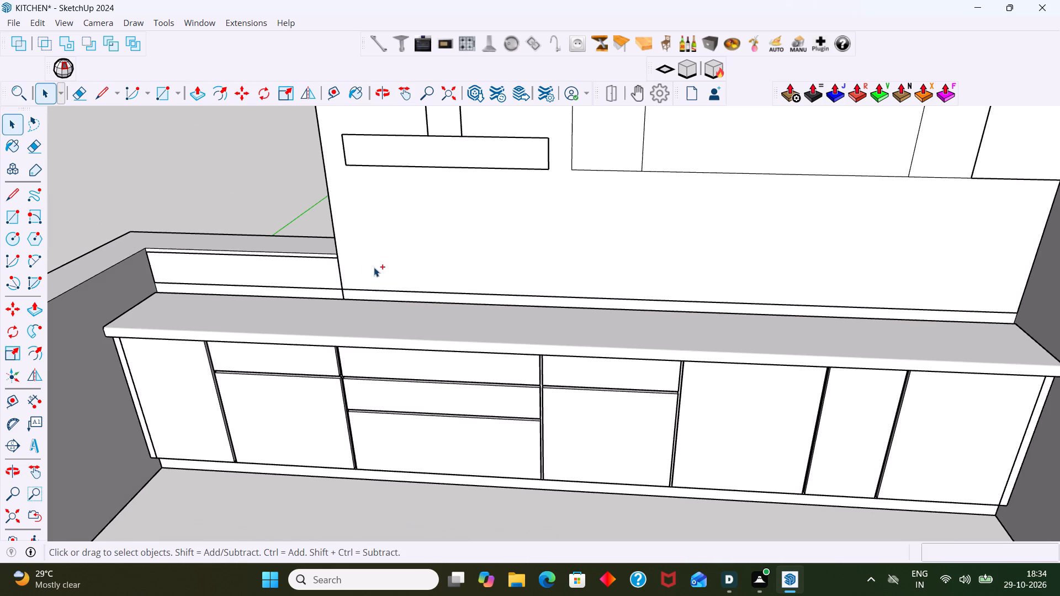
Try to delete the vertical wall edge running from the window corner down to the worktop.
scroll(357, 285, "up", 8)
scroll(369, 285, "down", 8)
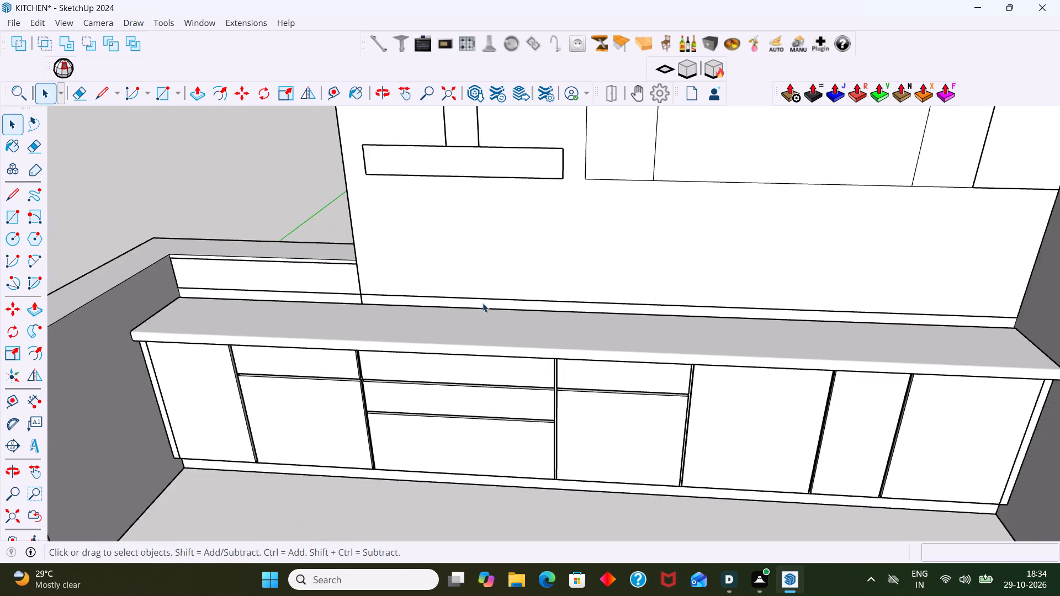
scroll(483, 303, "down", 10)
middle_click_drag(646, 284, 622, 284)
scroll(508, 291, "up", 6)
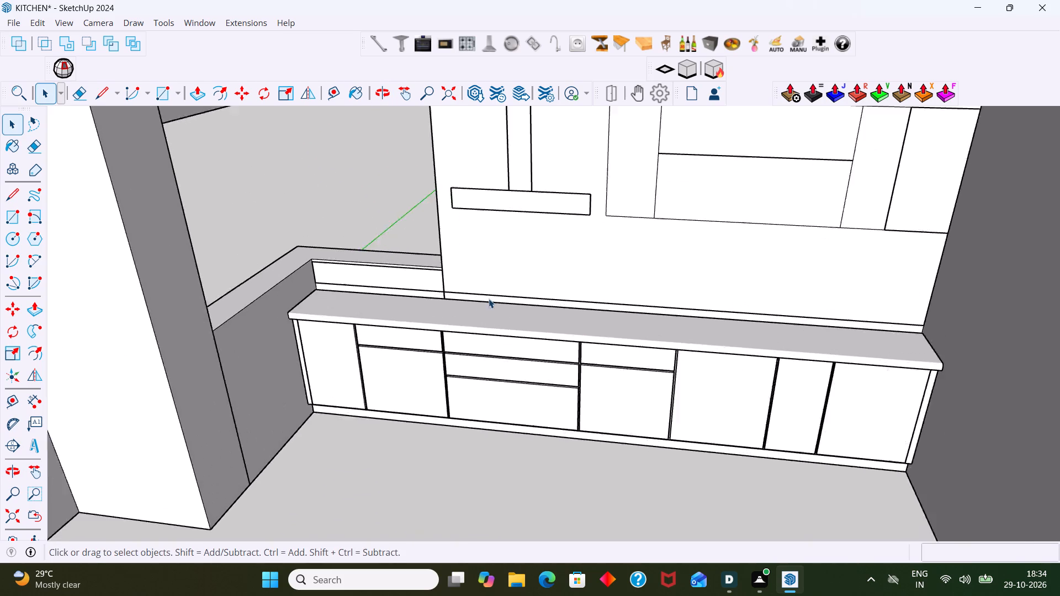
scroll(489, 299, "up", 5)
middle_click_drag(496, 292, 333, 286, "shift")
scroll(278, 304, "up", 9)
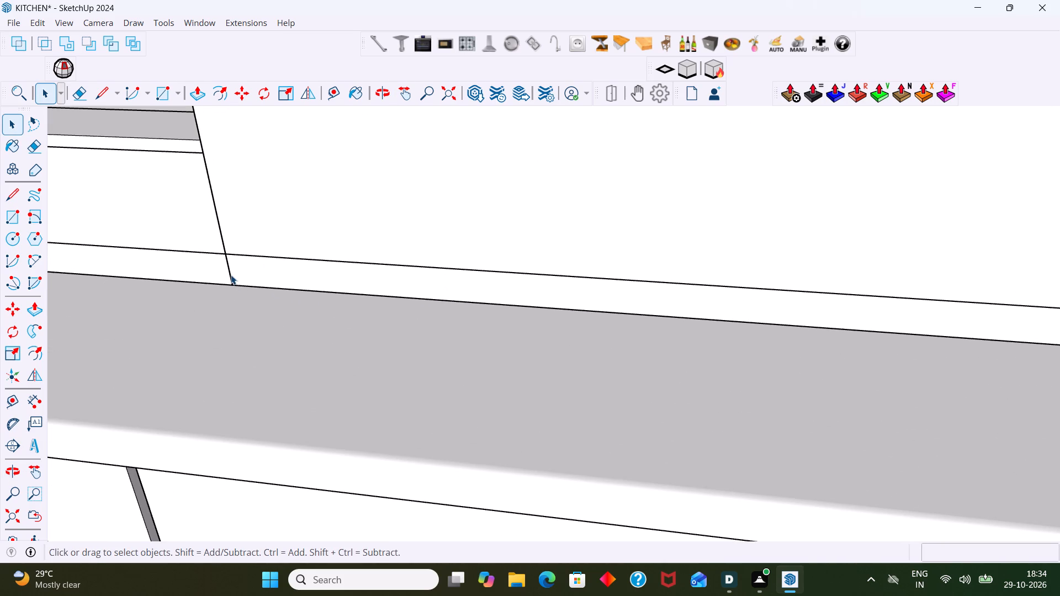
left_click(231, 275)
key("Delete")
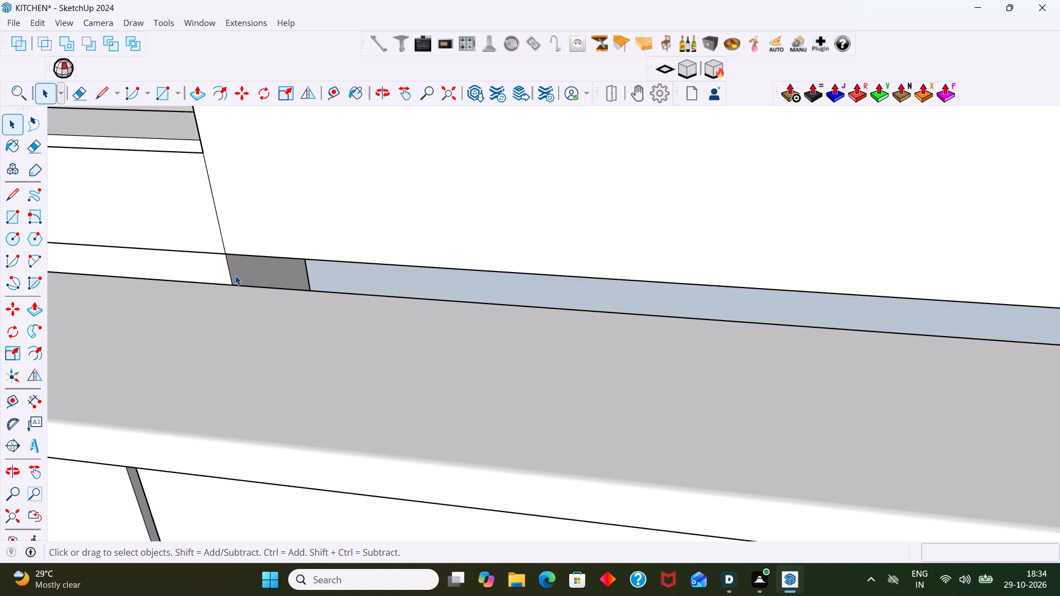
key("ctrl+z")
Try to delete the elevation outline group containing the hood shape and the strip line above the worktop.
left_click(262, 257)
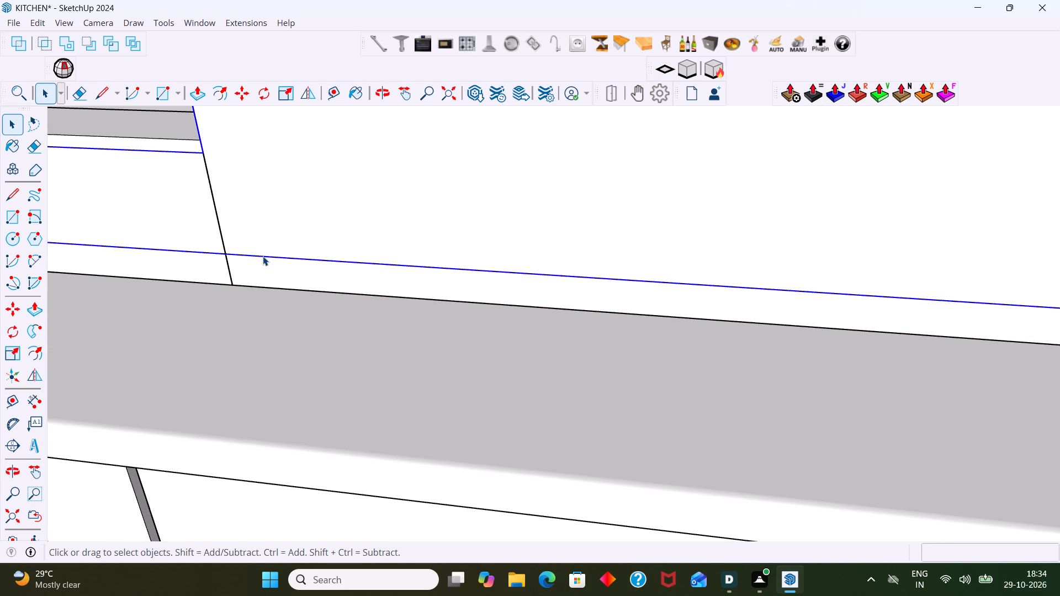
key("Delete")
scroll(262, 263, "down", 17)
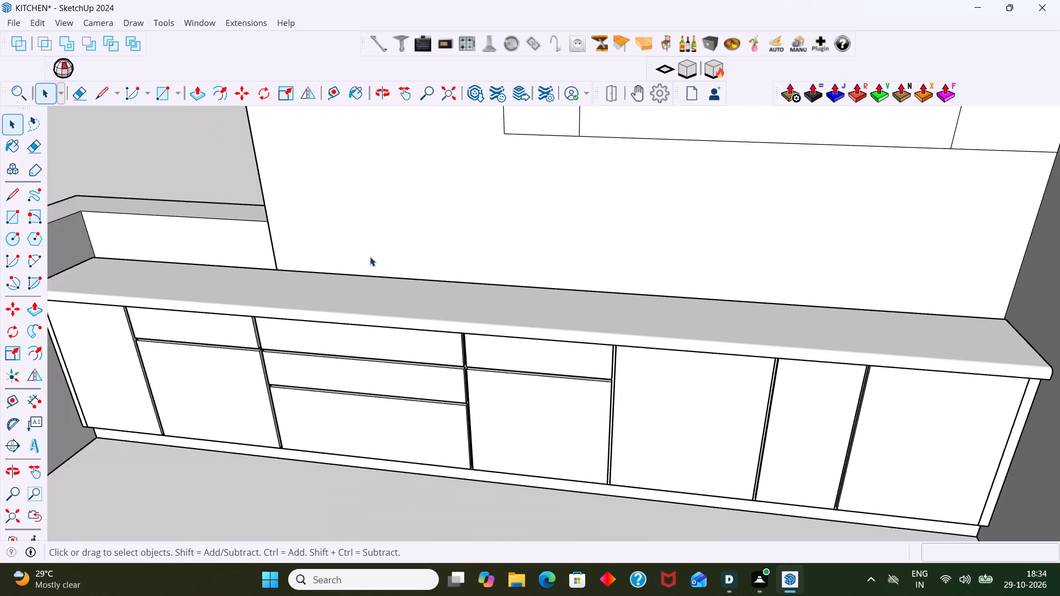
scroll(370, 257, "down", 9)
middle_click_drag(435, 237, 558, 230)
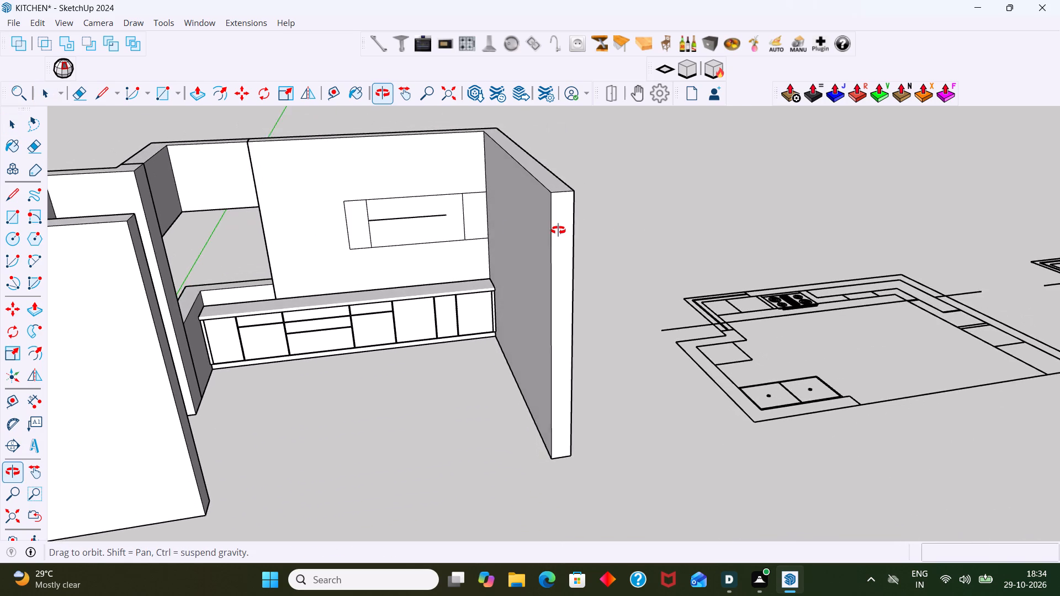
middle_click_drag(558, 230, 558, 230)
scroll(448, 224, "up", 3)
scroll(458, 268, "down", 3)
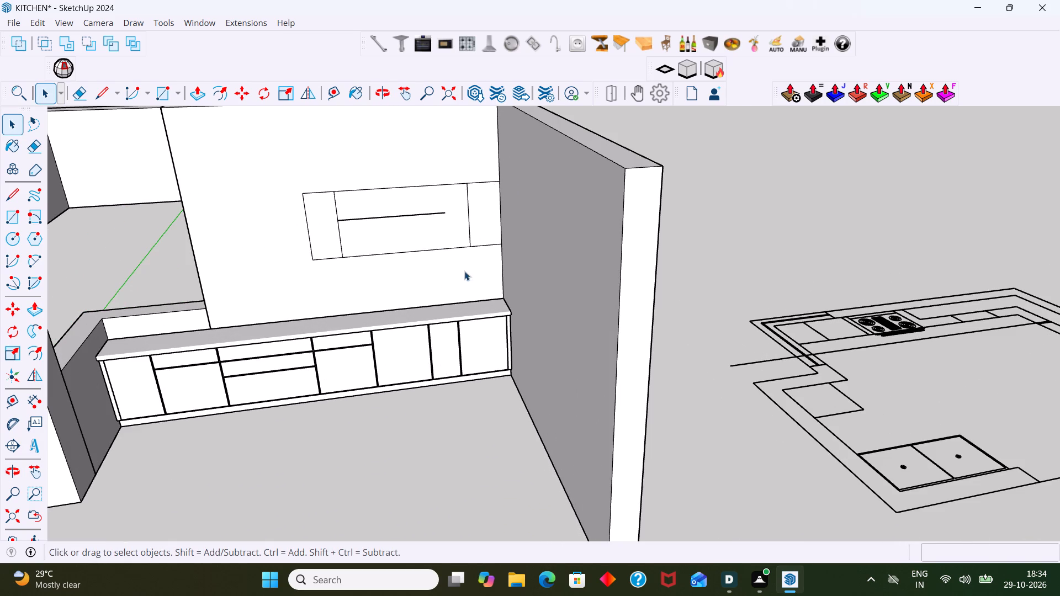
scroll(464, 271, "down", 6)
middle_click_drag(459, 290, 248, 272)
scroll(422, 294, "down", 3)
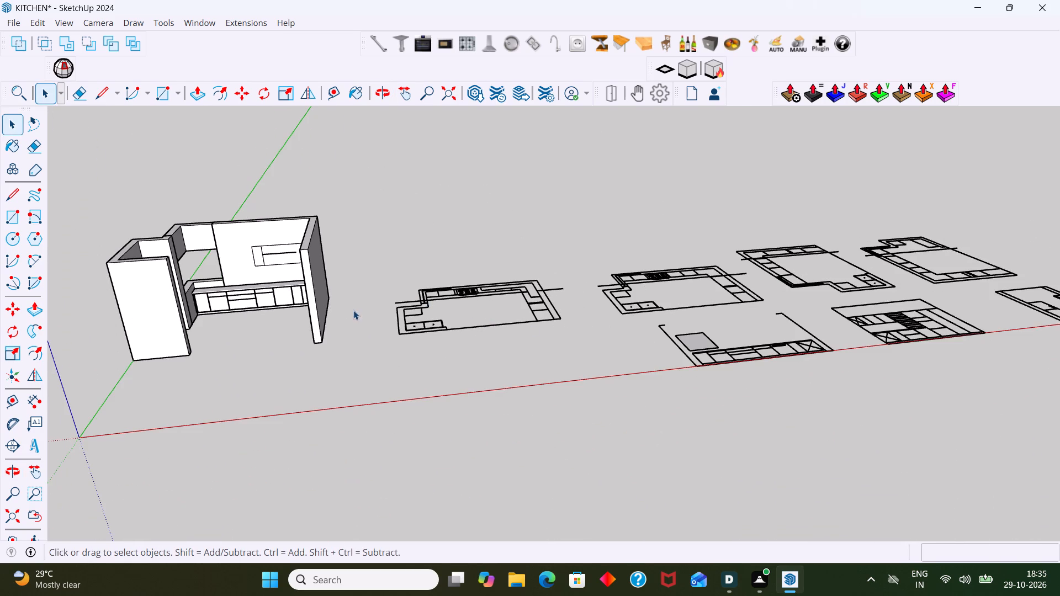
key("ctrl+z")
Draw a 700 mm vertical line over the wall cabinet divider between the wide middle unit and the narrow unit.
scroll(266, 269, "up", 11)
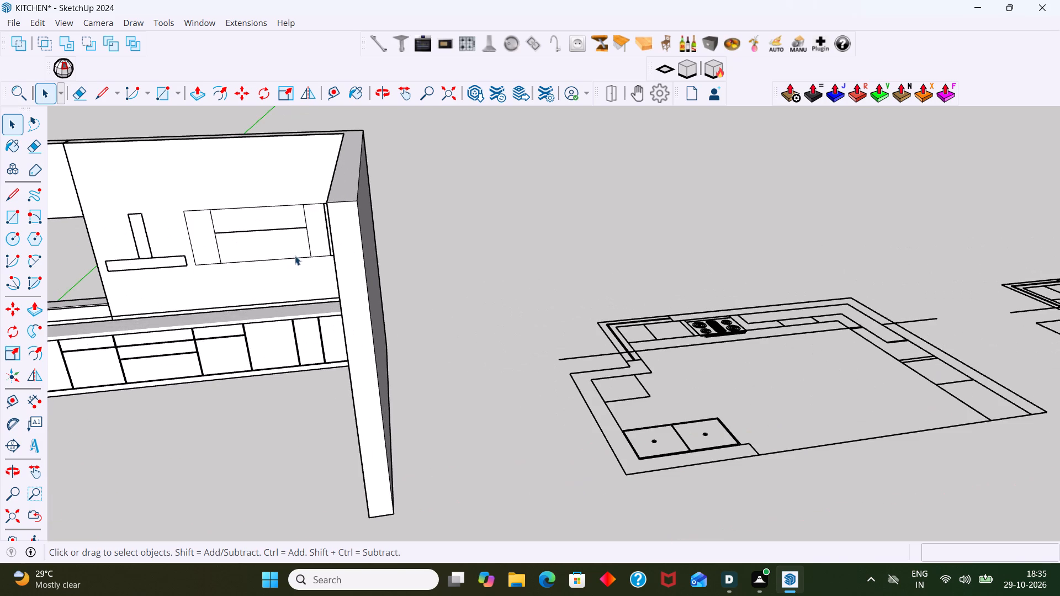
key("l")
scroll(294, 216, "up", 5)
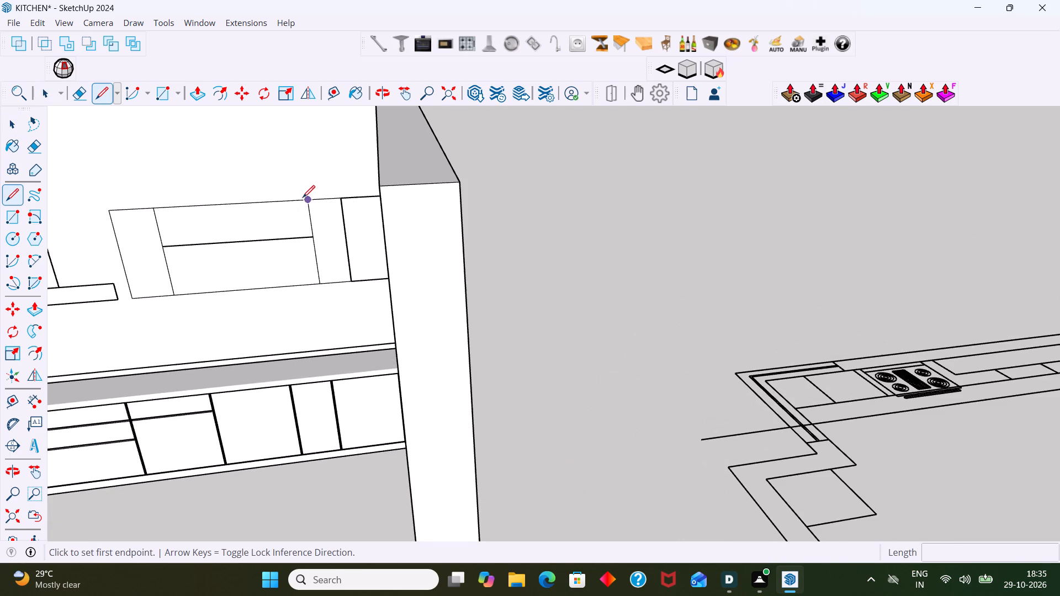
left_click(309, 201)
left_click(325, 283)
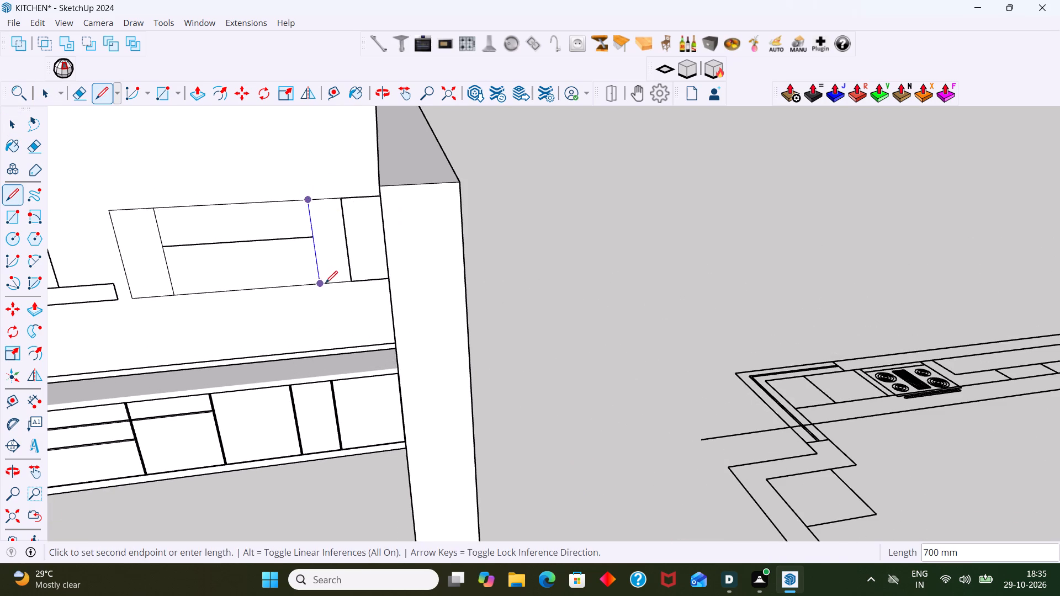
scroll(331, 280, "down", 2)
middle_click_drag(332, 280, 481, 253, "shift")
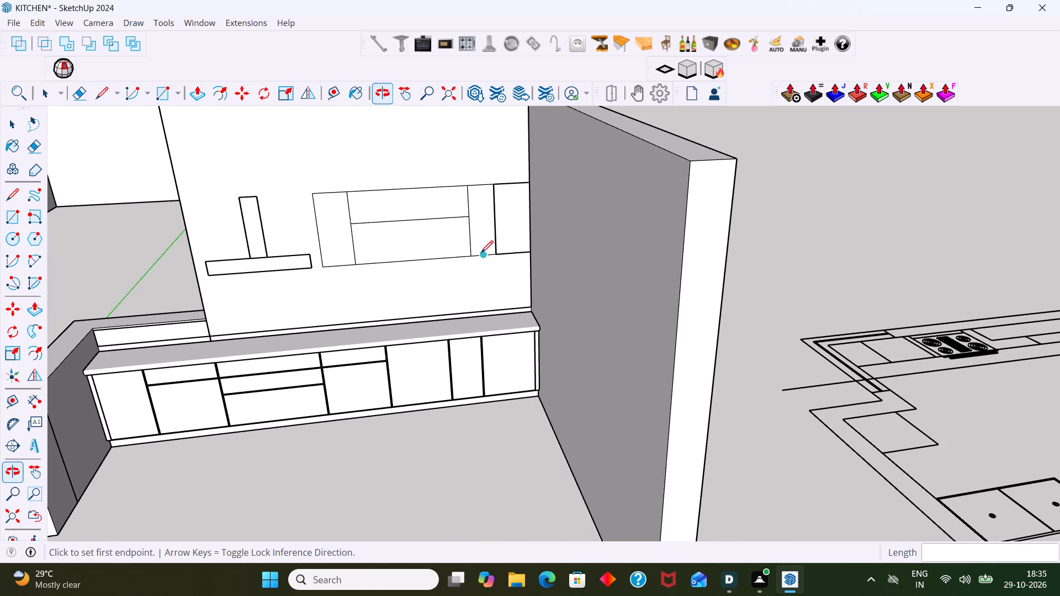
Draw a 1400 mm by 700 mm rectangle on the back wall over the first three wall cabinet outlines.
key("r")
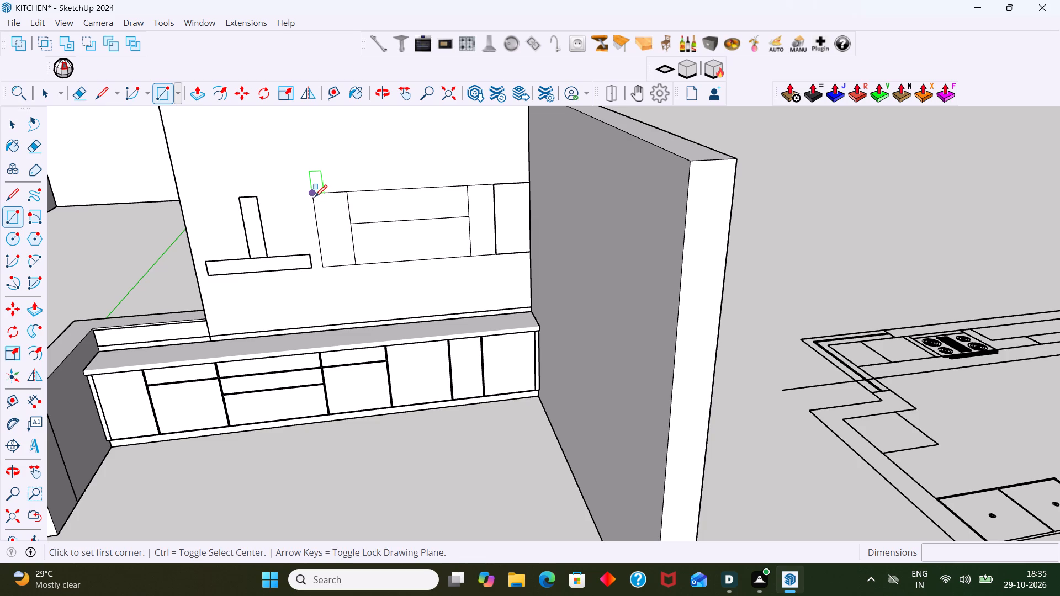
left_click(315, 197)
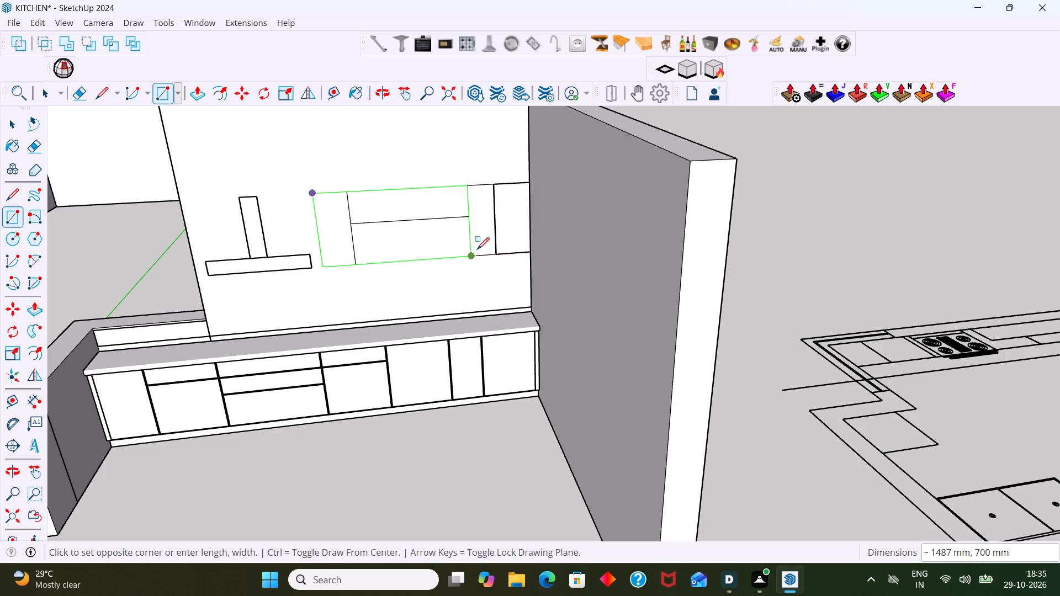
left_click(473, 253)
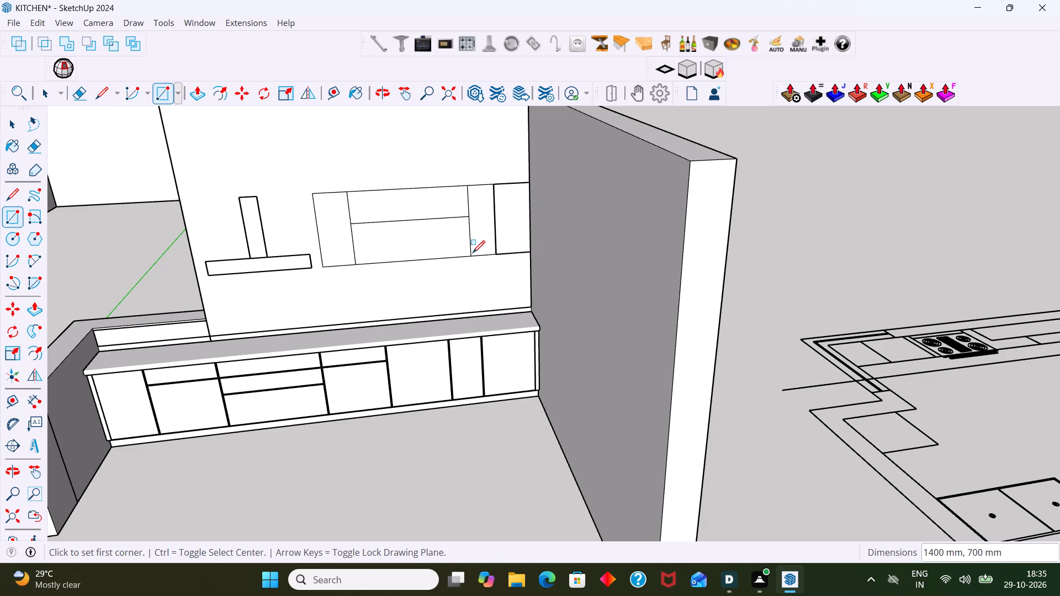
key("l")
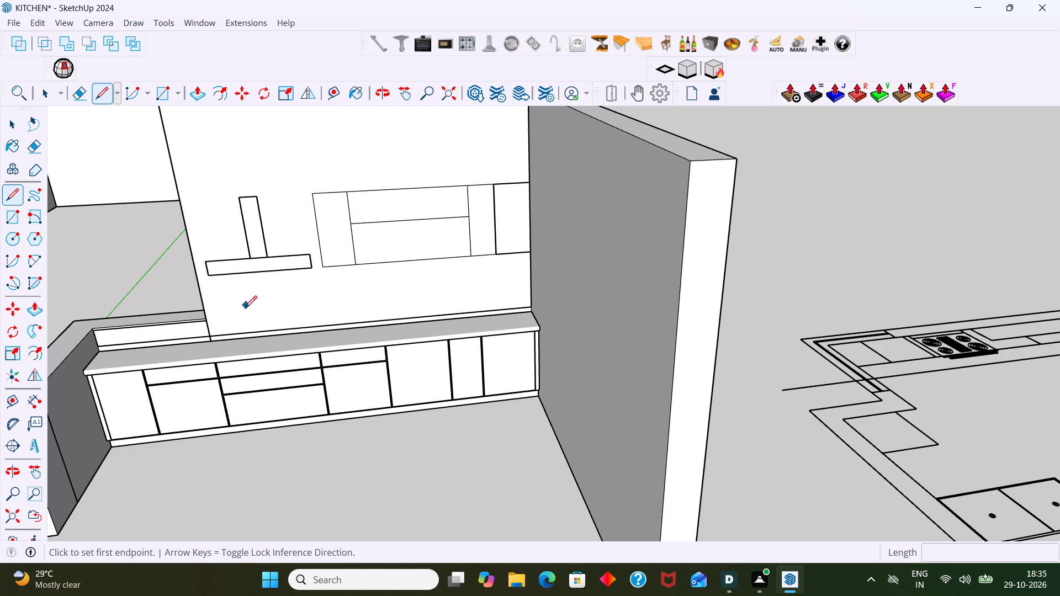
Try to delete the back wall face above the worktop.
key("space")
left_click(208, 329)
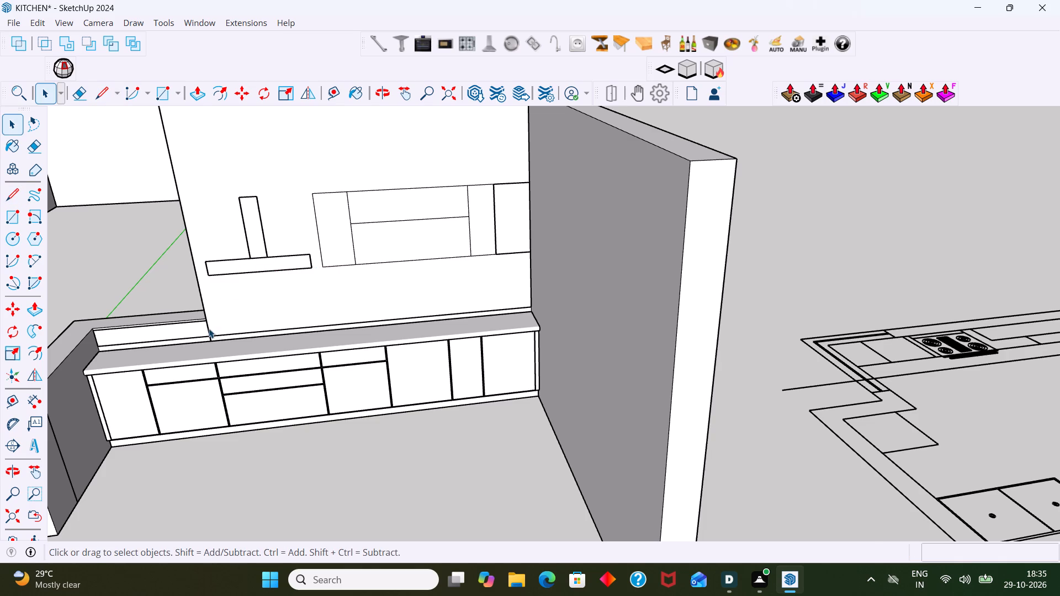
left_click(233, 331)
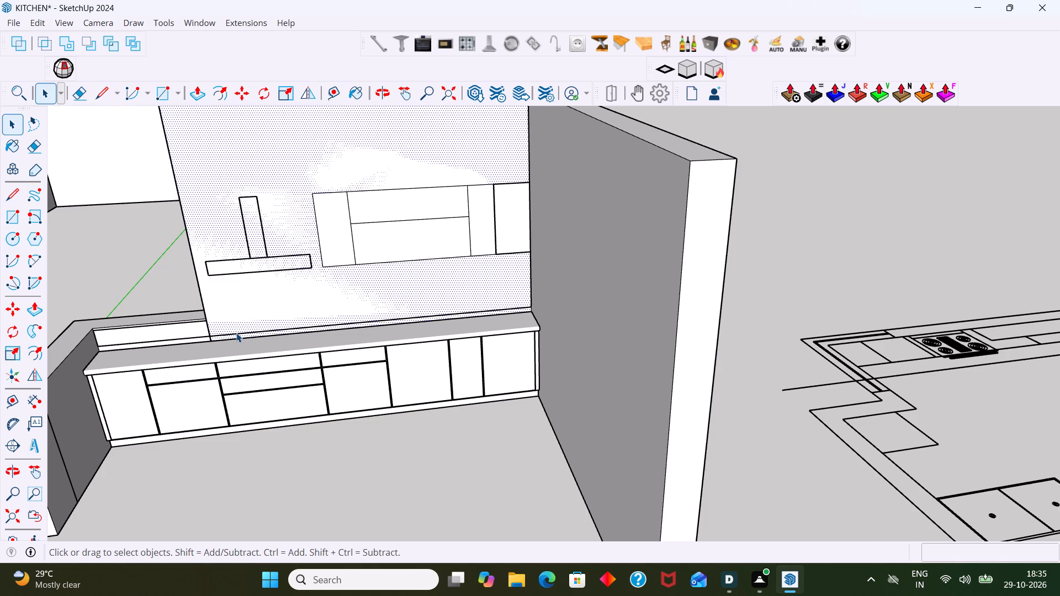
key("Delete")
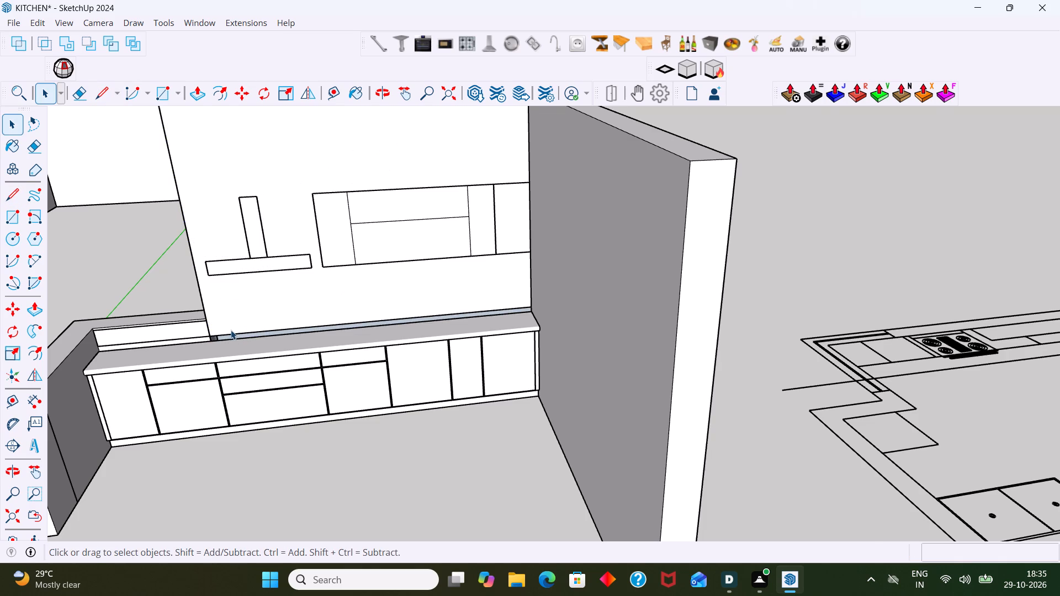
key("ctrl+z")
Delete the elevation outline group with the hood shape and strip line from the back wall.
left_click(240, 332)
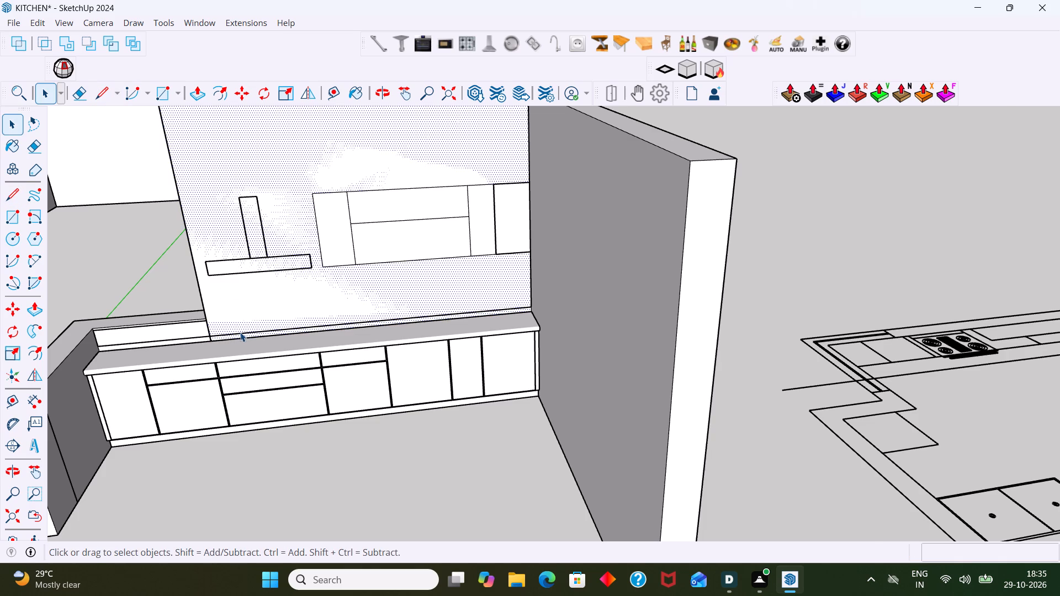
scroll(243, 331, "up", 6)
left_click(245, 335)
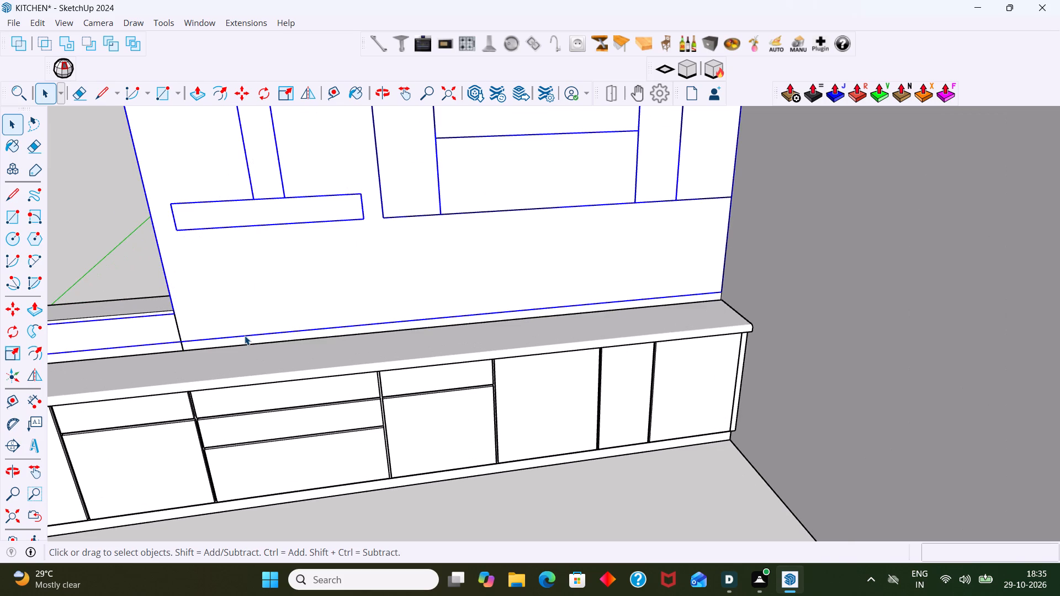
key("Delete")
scroll(294, 313, "down", 10)
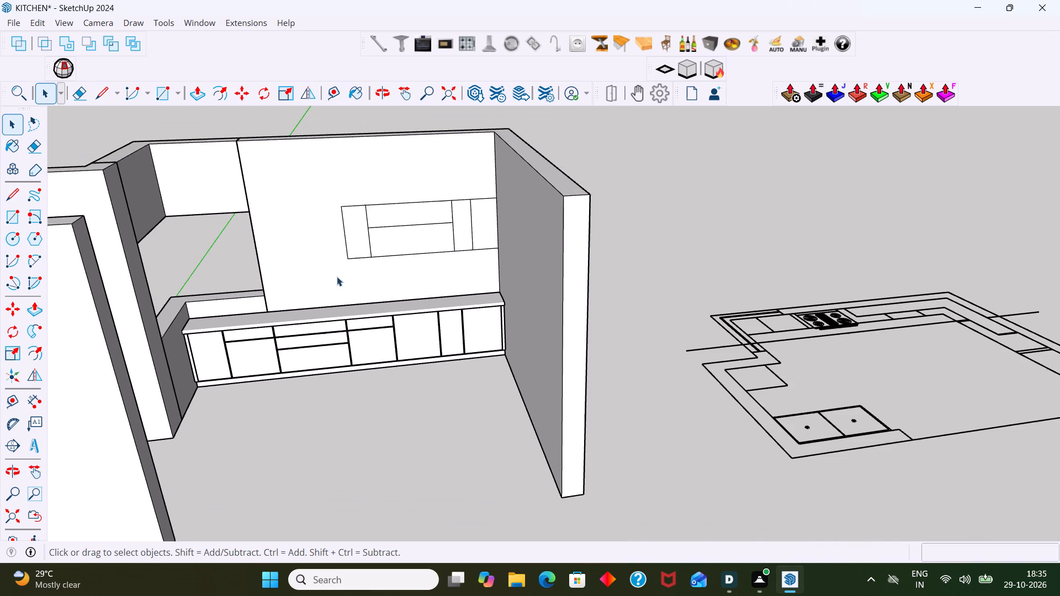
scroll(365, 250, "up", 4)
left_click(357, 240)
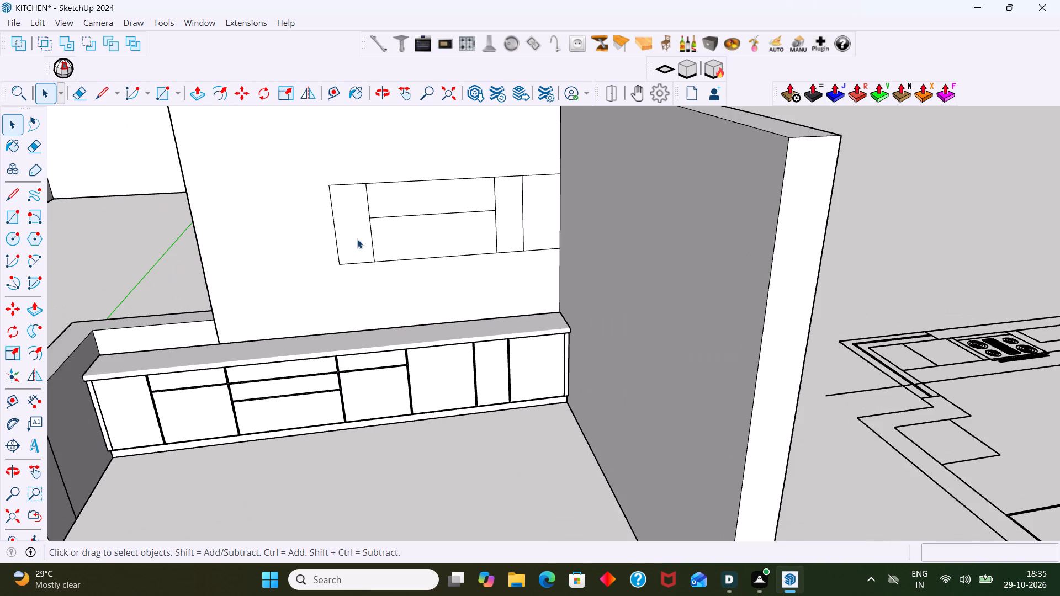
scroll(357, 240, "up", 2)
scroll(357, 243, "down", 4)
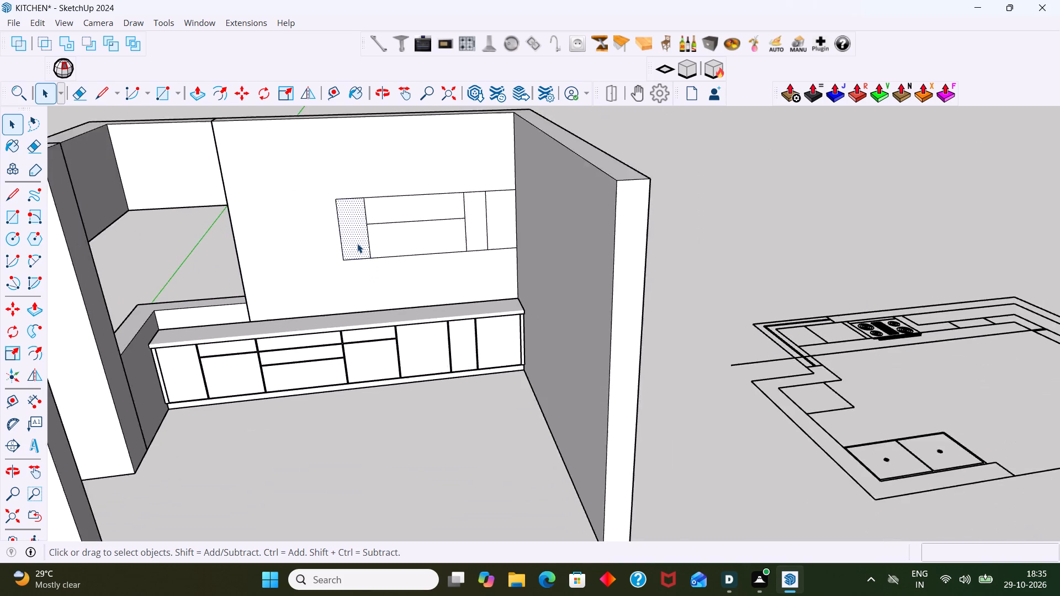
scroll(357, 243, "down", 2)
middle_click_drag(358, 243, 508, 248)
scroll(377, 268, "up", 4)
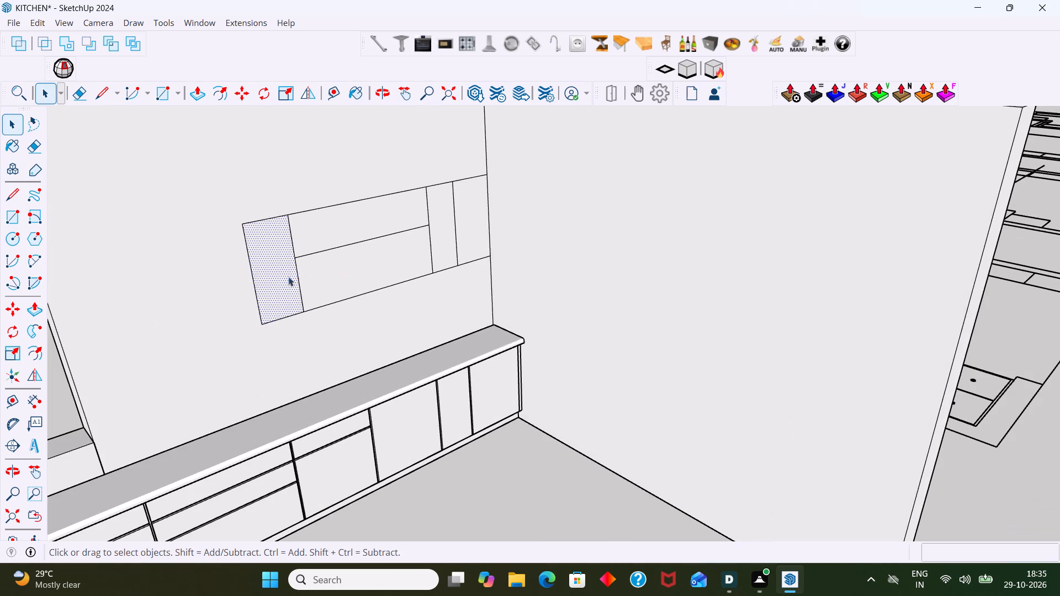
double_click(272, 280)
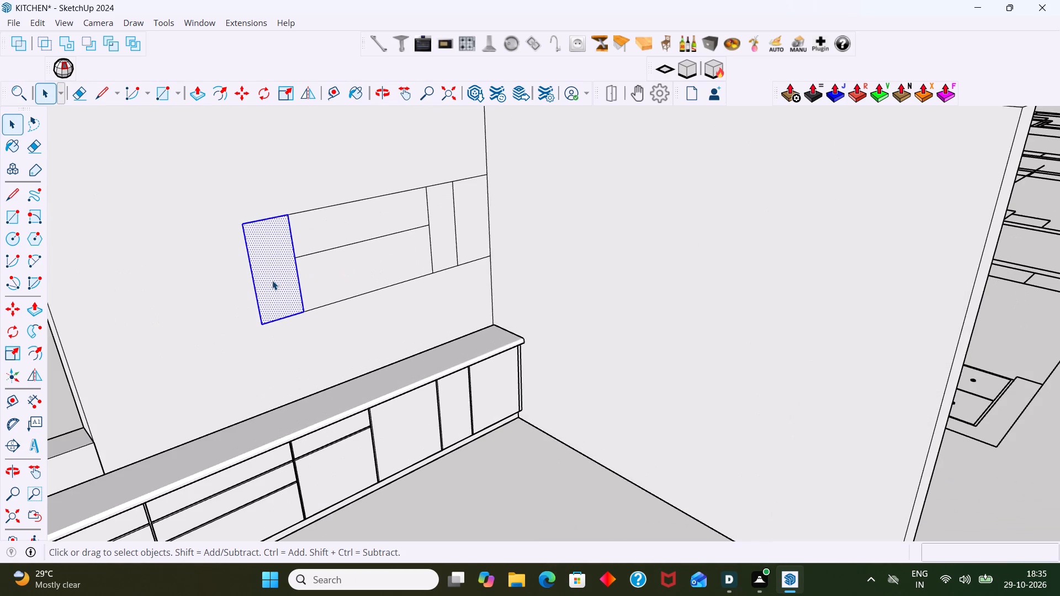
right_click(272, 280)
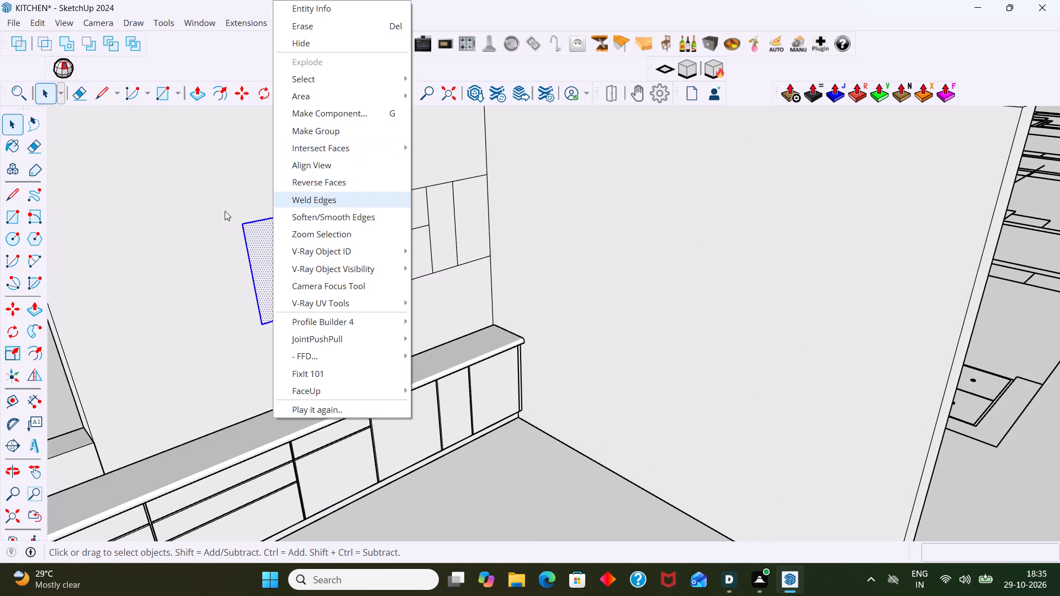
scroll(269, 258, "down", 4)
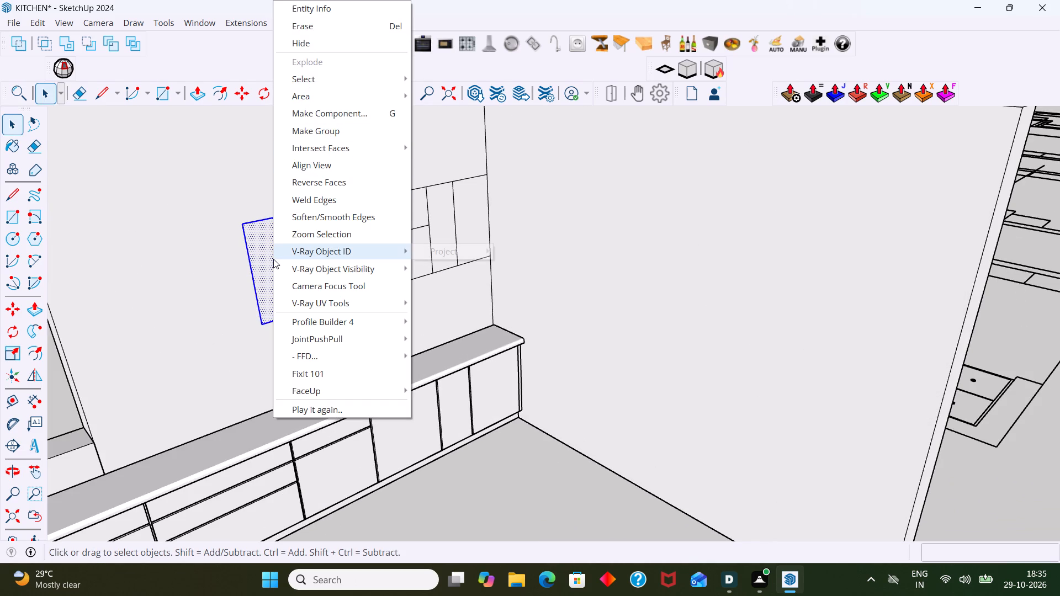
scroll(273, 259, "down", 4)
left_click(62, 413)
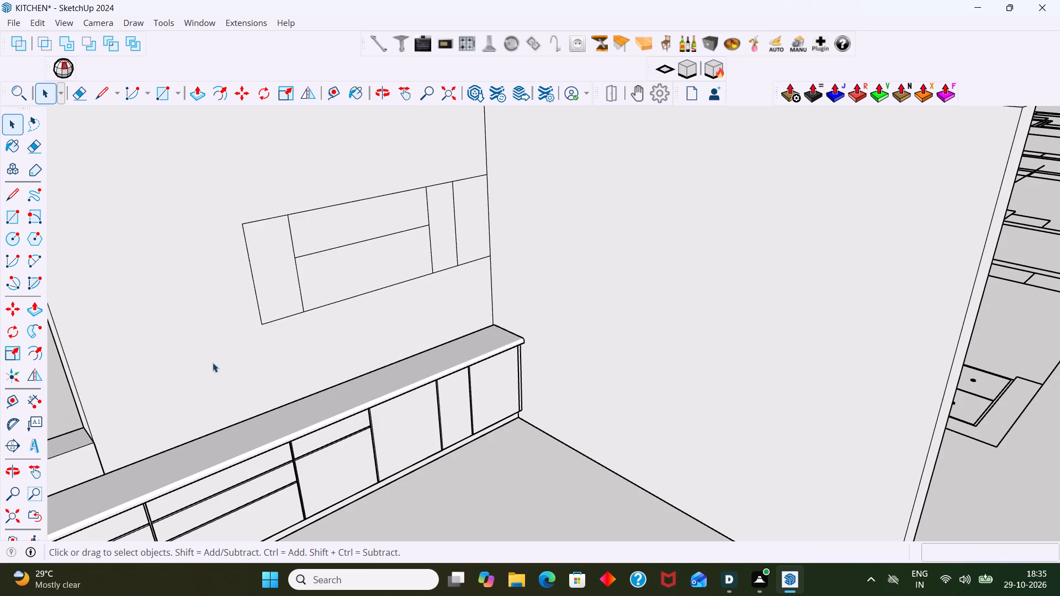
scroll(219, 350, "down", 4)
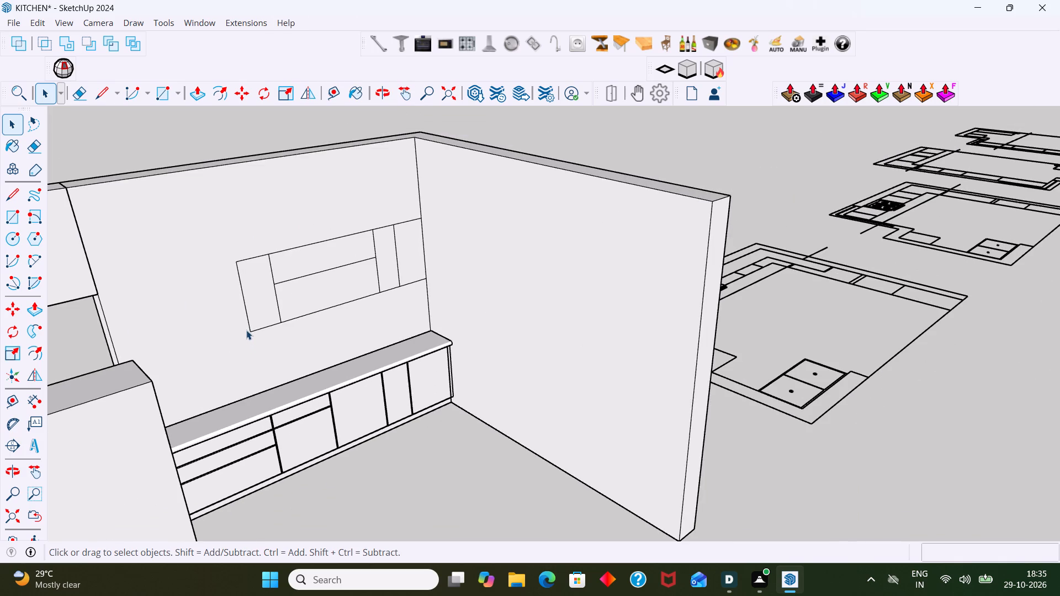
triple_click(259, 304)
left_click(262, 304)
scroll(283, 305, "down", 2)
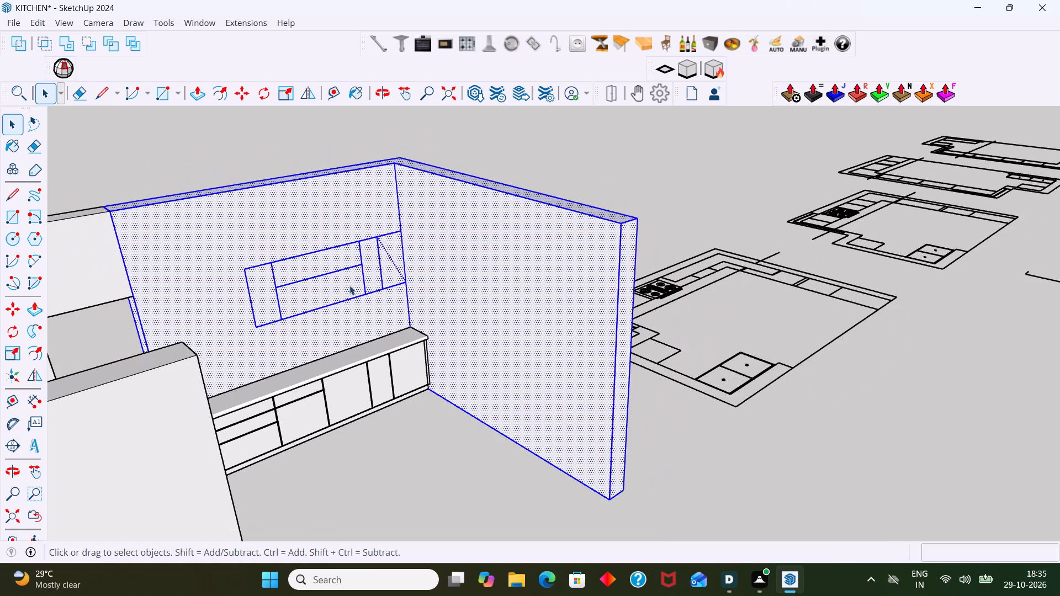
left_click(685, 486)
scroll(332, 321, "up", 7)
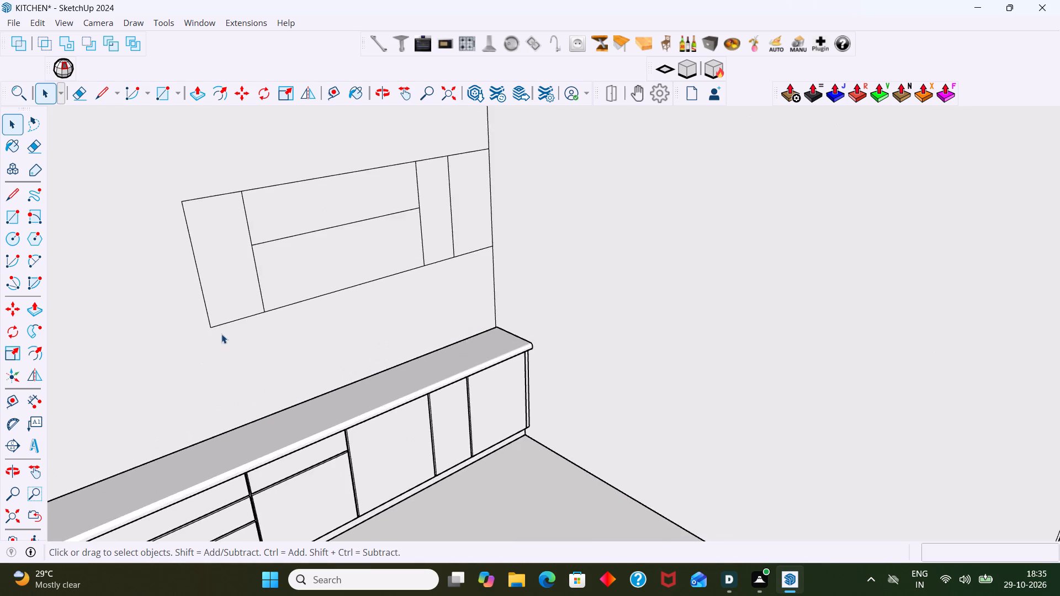
Group the face and edges of the first wall cabinet outline, at the end away from the side wall.
middle_click_drag(215, 334, 160, 350)
scroll(211, 311, "up", 2)
scroll(216, 309, "down", 6)
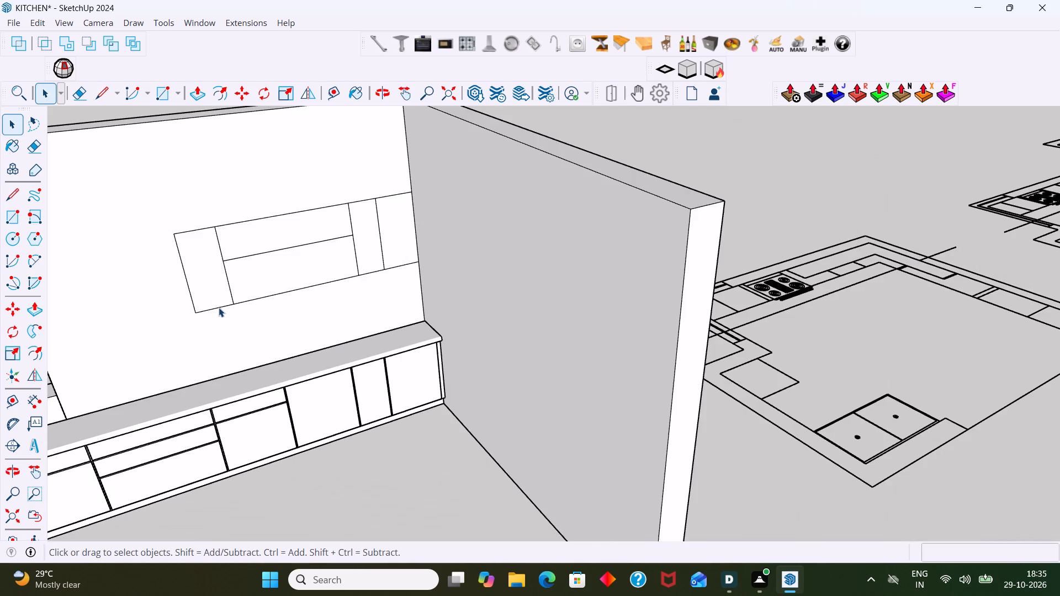
left_click(210, 283)
double_click(210, 283)
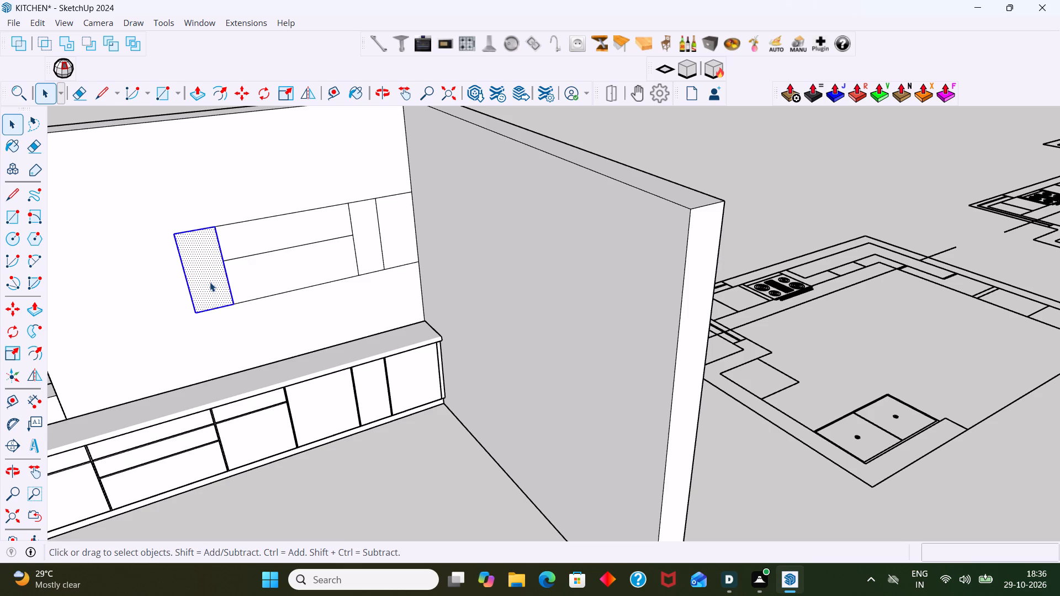
right_click(210, 282)
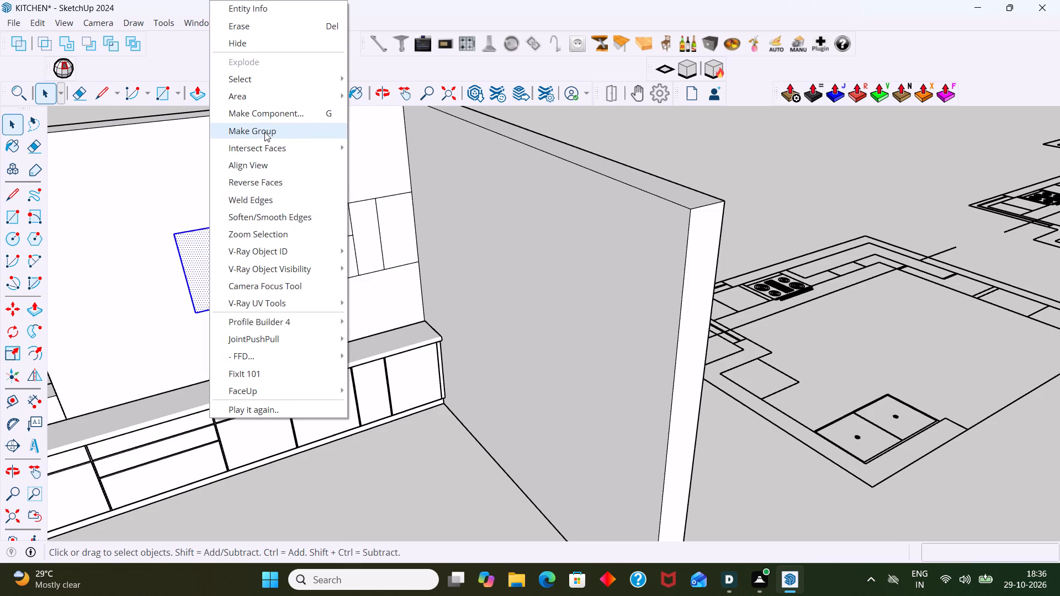
left_click(264, 132)
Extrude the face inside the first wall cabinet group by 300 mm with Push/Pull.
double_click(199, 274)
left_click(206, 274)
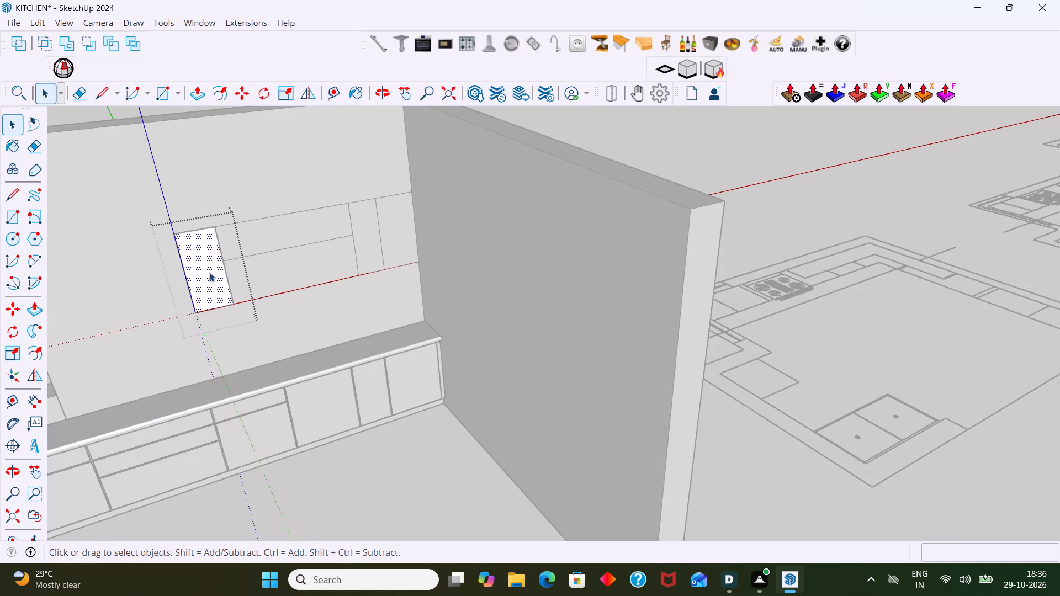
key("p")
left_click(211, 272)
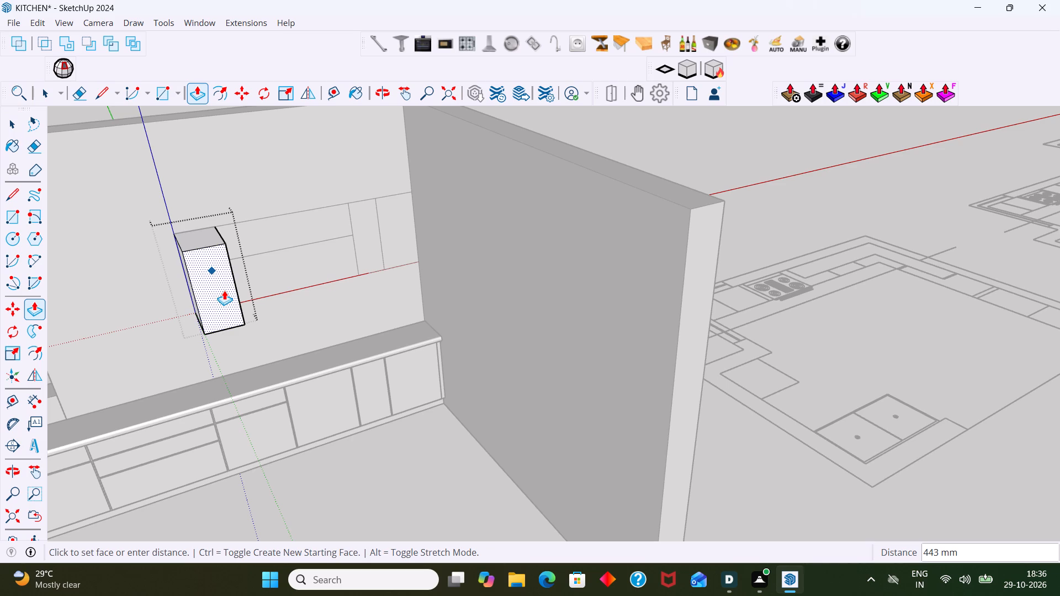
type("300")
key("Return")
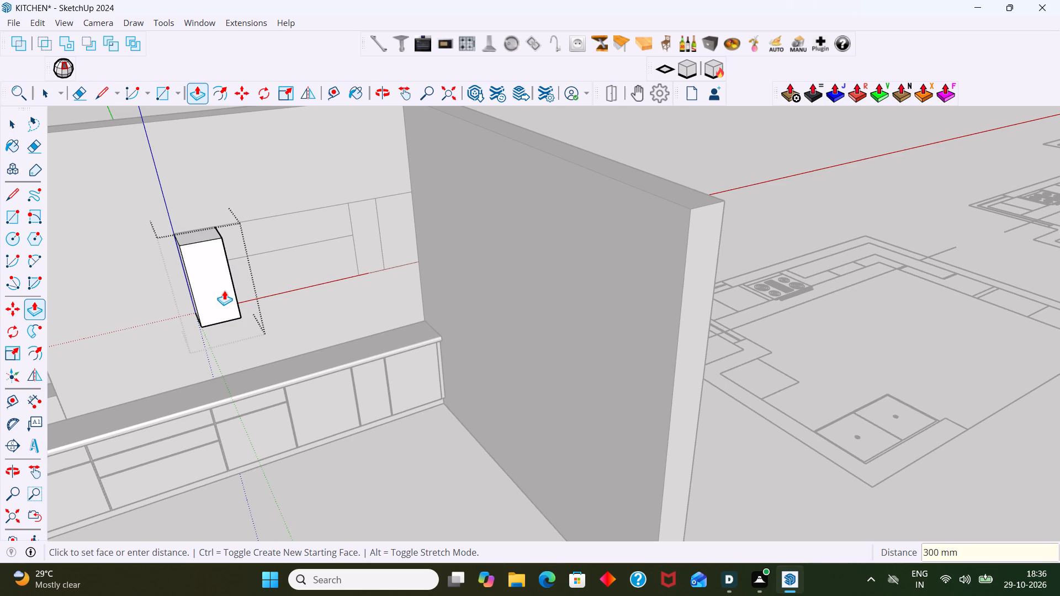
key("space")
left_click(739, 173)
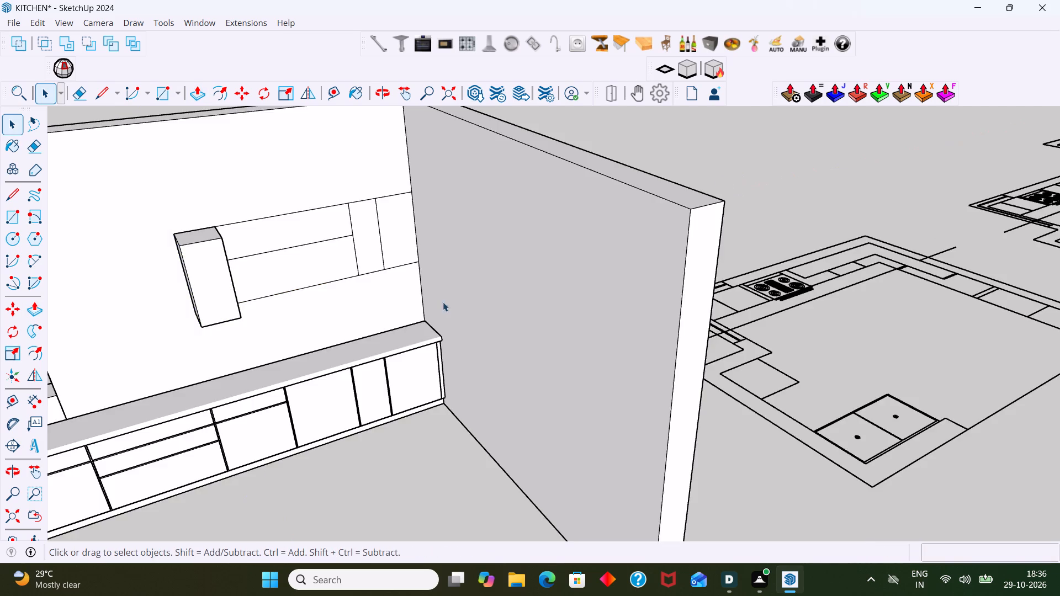
Examine the extruded wall cabinet's side and depth relative to the worktop, base units and neighbouring wall cabinet outlines.
middle_click_drag(443, 302, 505, 184)
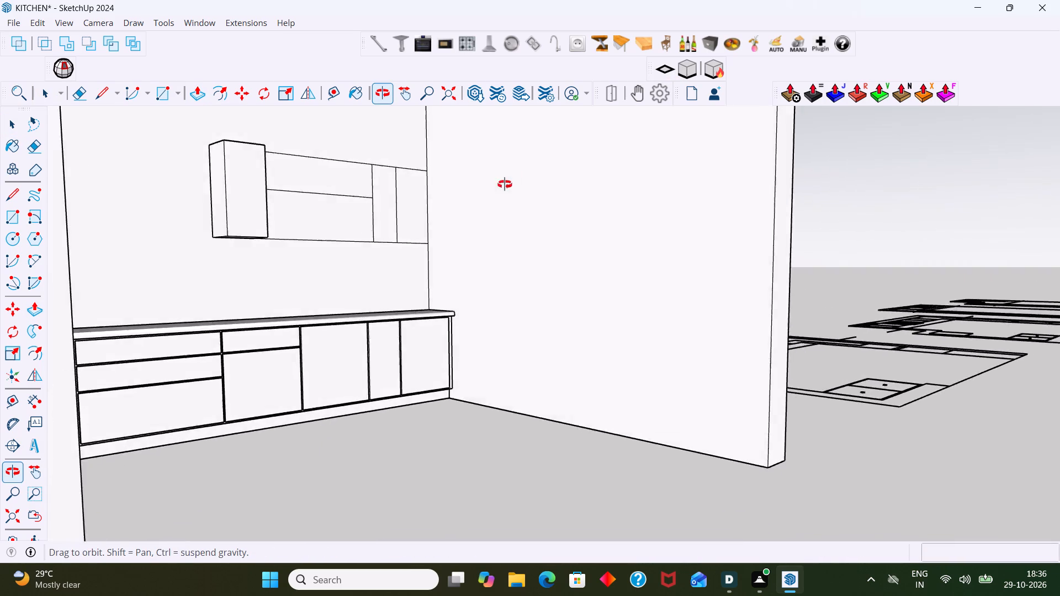
middle_click_drag(505, 184, 656, 25)
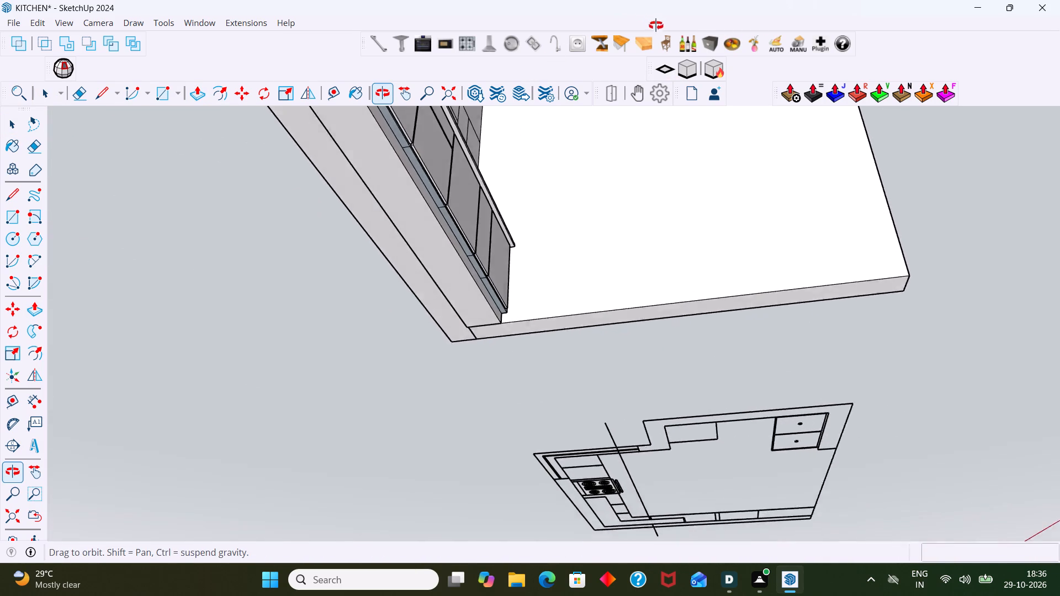
middle_click_drag(656, 25, 701, 96)
scroll(528, 224, "up", 4)
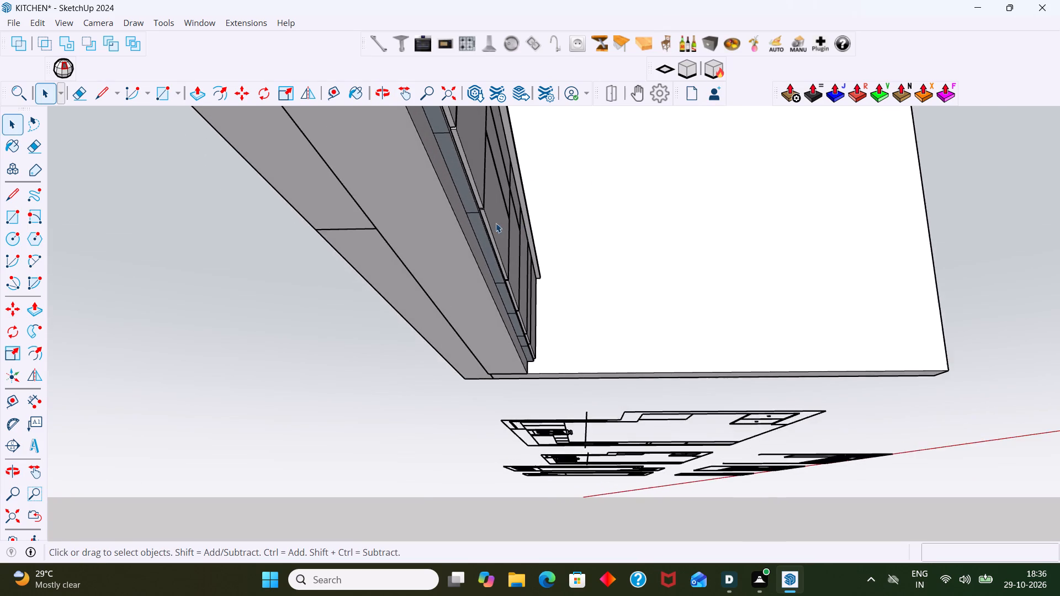
scroll(496, 223, "up", 12)
middle_click_drag(467, 226, 437, 256)
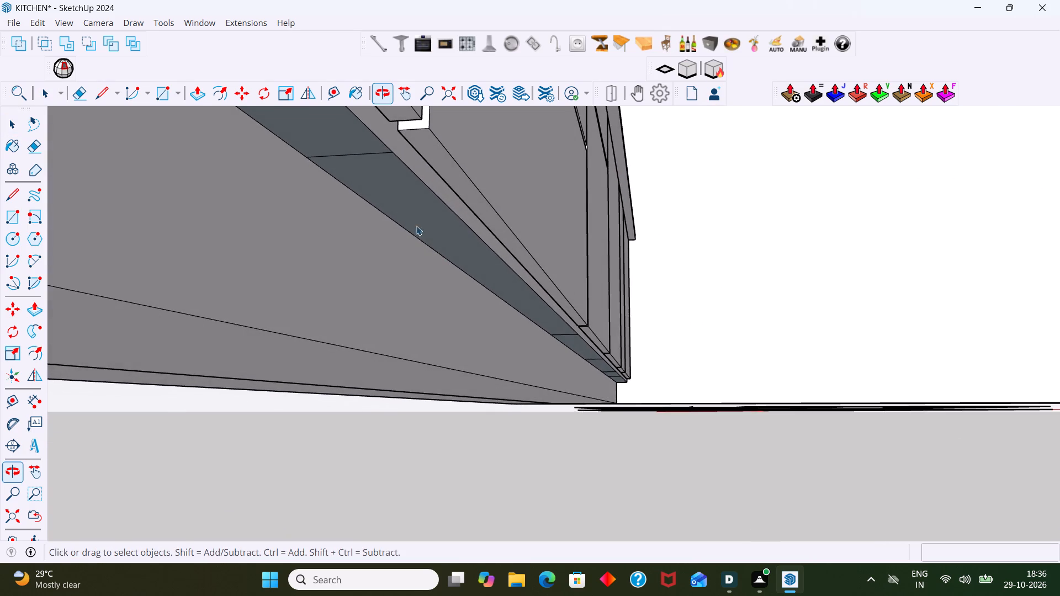
scroll(411, 176, "up", 1)
left_click(371, 152)
scroll(410, 163, "down", 14)
middle_click_drag(561, 235, 448, 312)
scroll(528, 281, "down", 3)
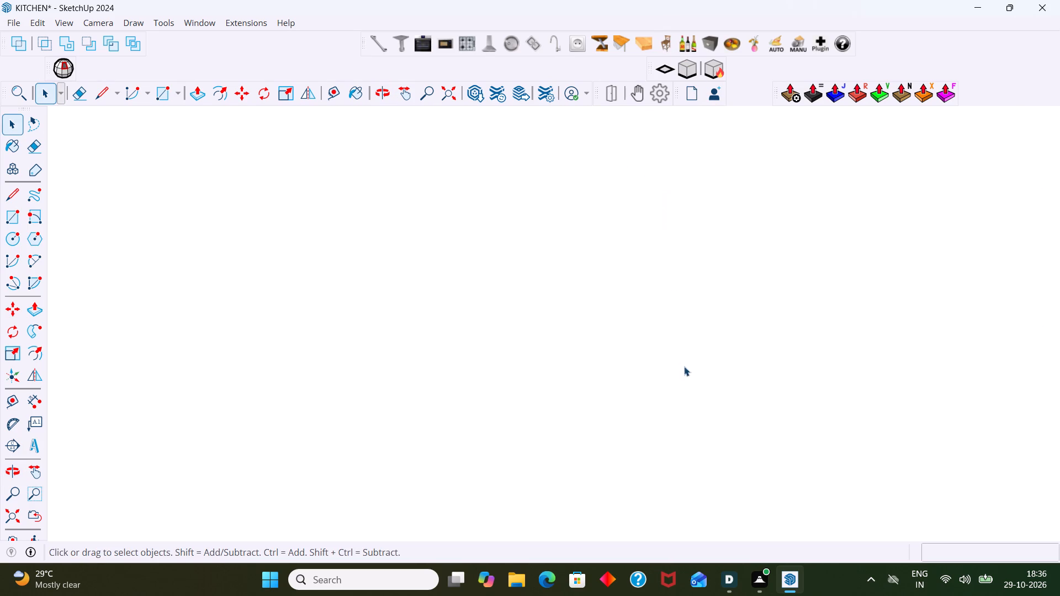
scroll(610, 290, "down", 3)
left_click(20, 518)
scroll(283, 467, "down", 3)
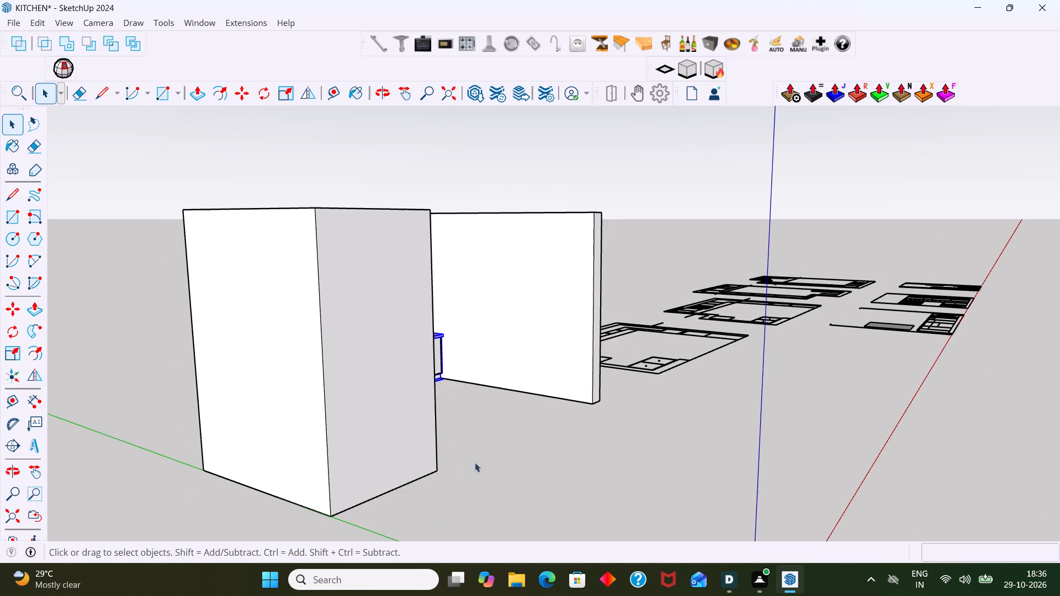
left_click(630, 462)
middle_click_drag(427, 419, 234, 434)
scroll(321, 355, "up", 11)
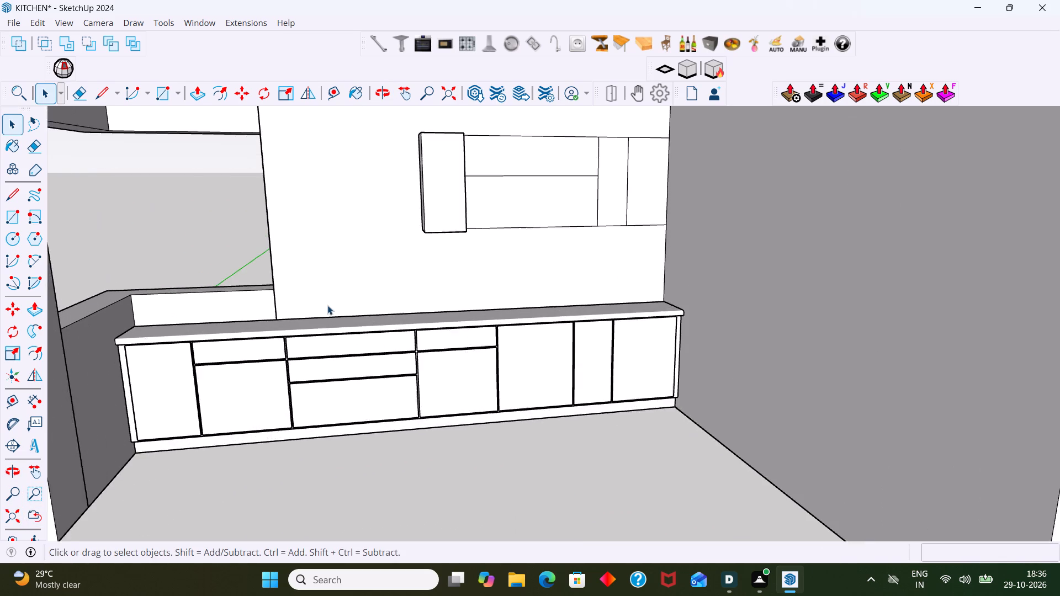
middle_click_drag(550, 286, 407, 268, "shift")
scroll(346, 223, "up", 3)
middle_click_drag(340, 221, 357, 350)
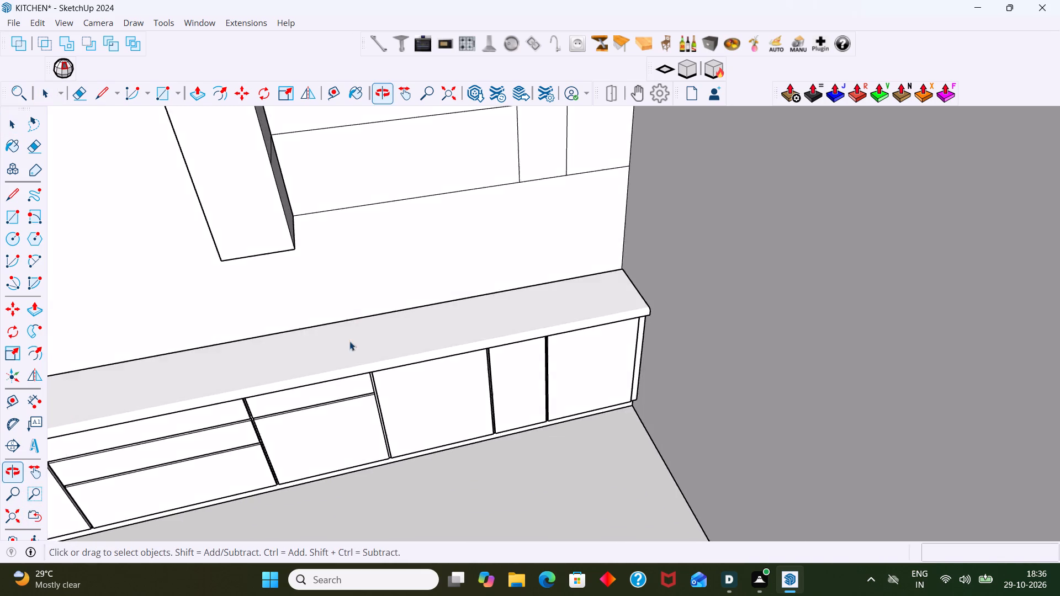
scroll(340, 301, "down", 6)
middle_click_drag(345, 268, 375, 348, "shift")
scroll(325, 316, "up", 5)
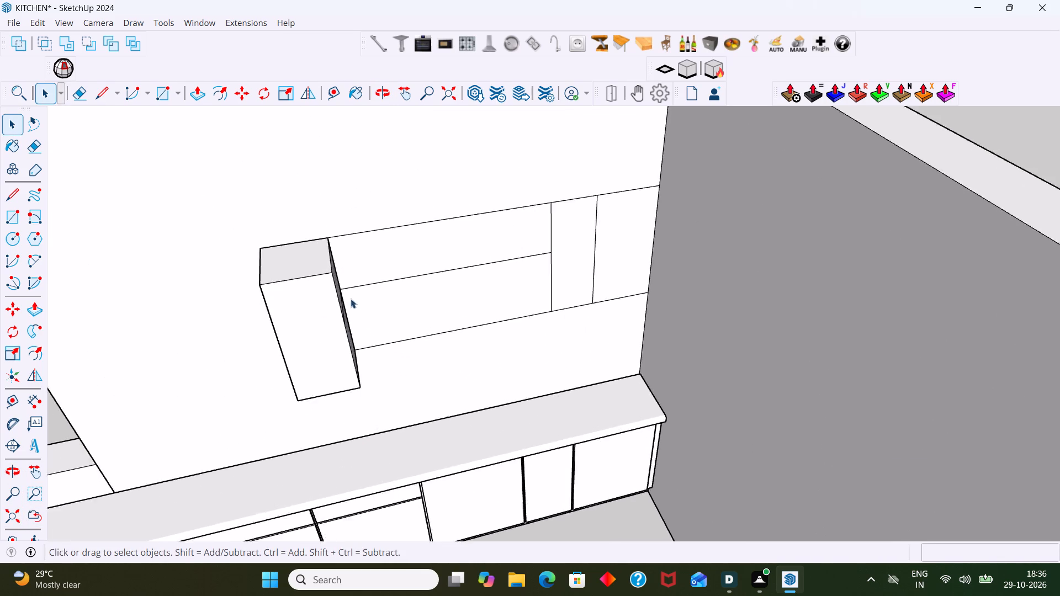
middle_click_drag(345, 299, 266, 284)
scroll(313, 291, "up", 5)
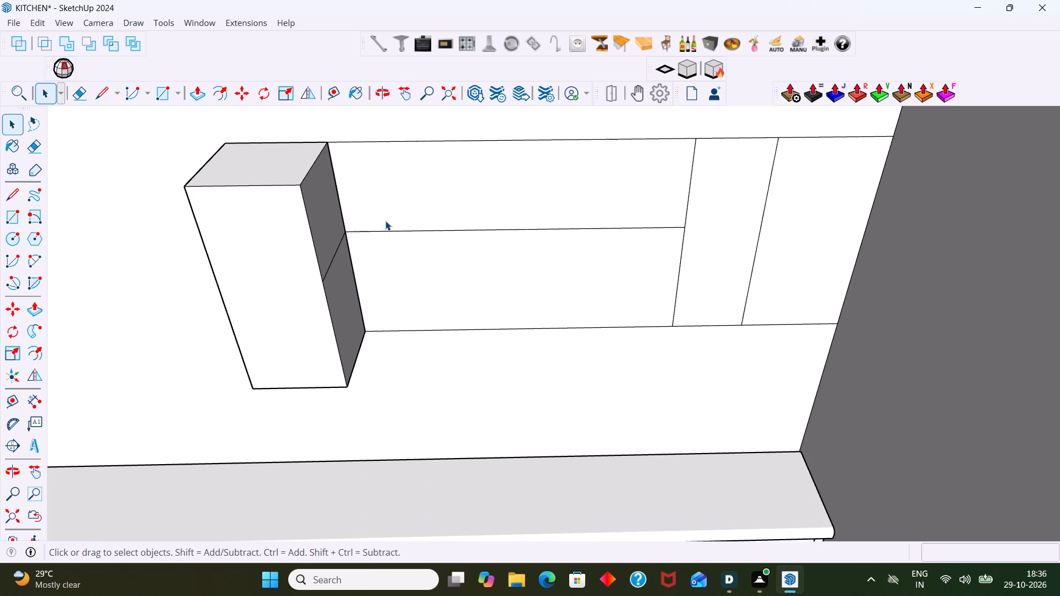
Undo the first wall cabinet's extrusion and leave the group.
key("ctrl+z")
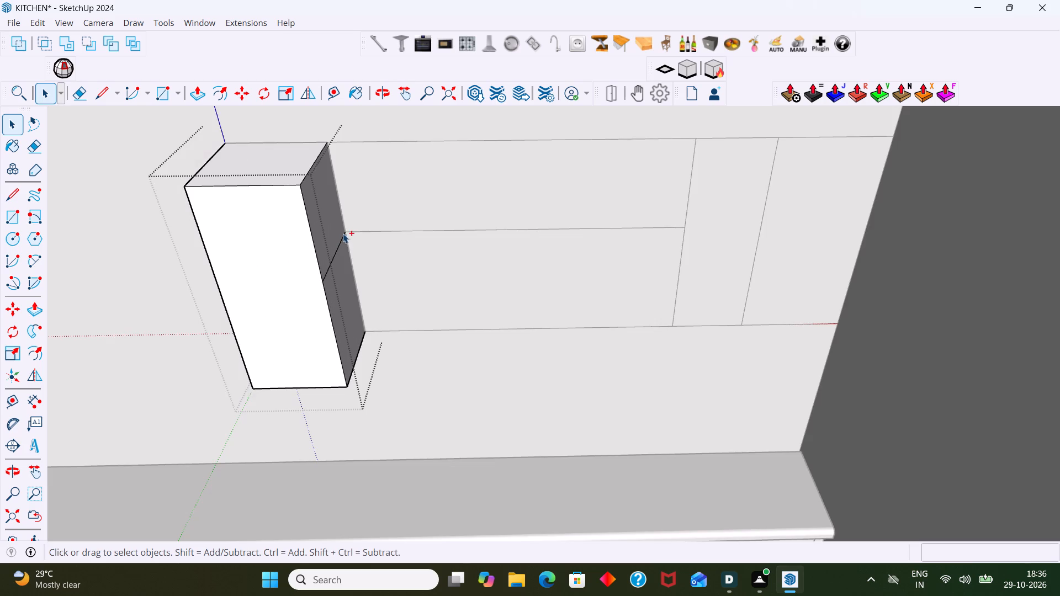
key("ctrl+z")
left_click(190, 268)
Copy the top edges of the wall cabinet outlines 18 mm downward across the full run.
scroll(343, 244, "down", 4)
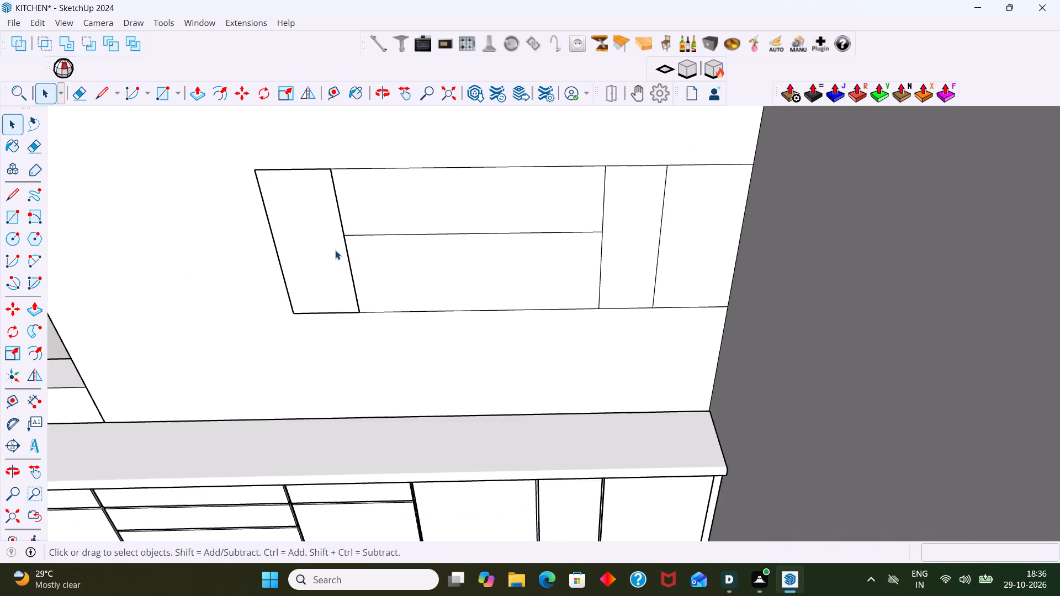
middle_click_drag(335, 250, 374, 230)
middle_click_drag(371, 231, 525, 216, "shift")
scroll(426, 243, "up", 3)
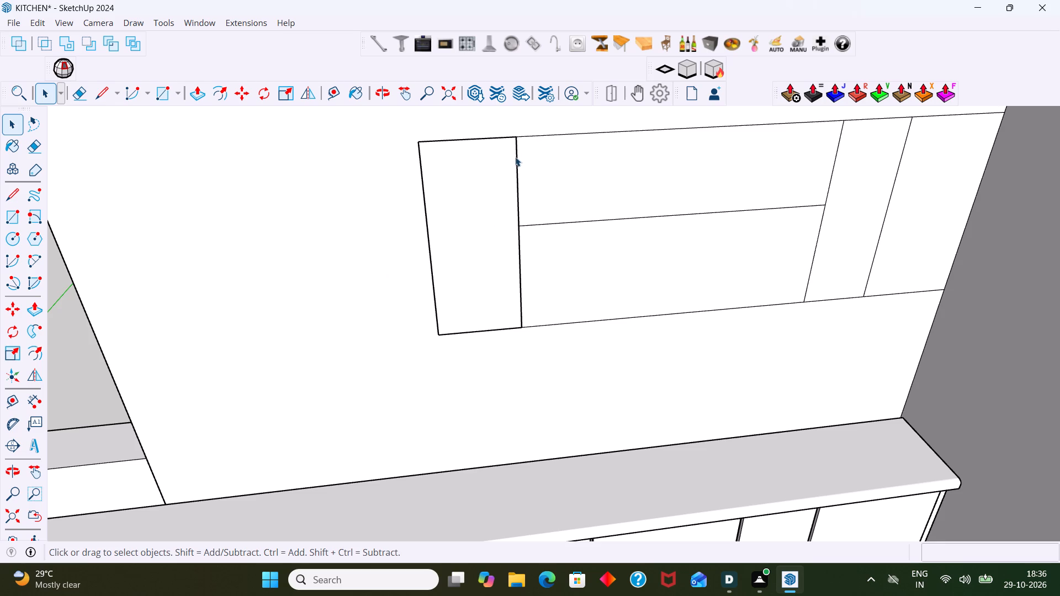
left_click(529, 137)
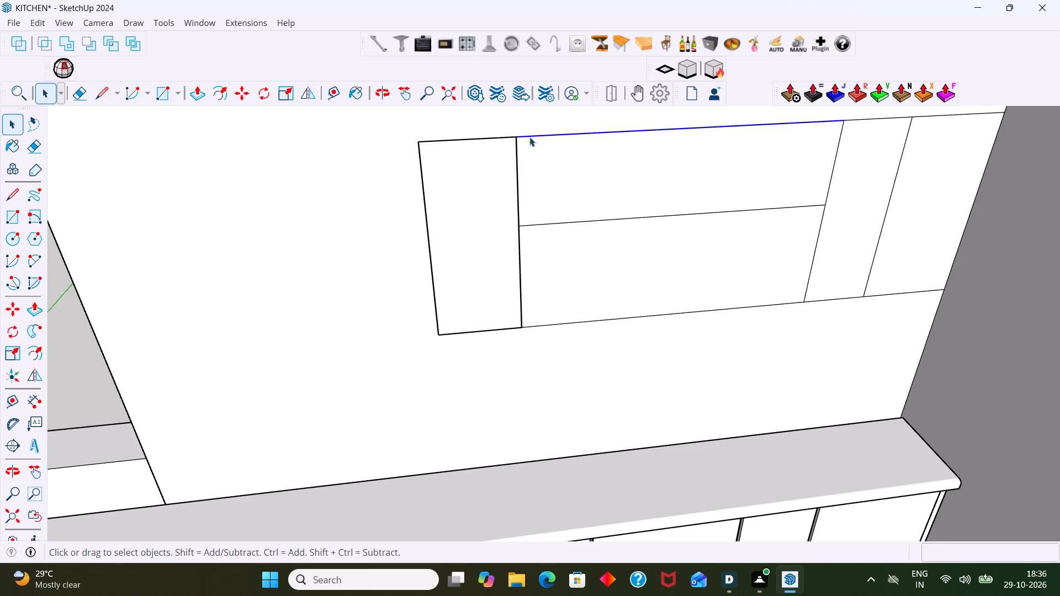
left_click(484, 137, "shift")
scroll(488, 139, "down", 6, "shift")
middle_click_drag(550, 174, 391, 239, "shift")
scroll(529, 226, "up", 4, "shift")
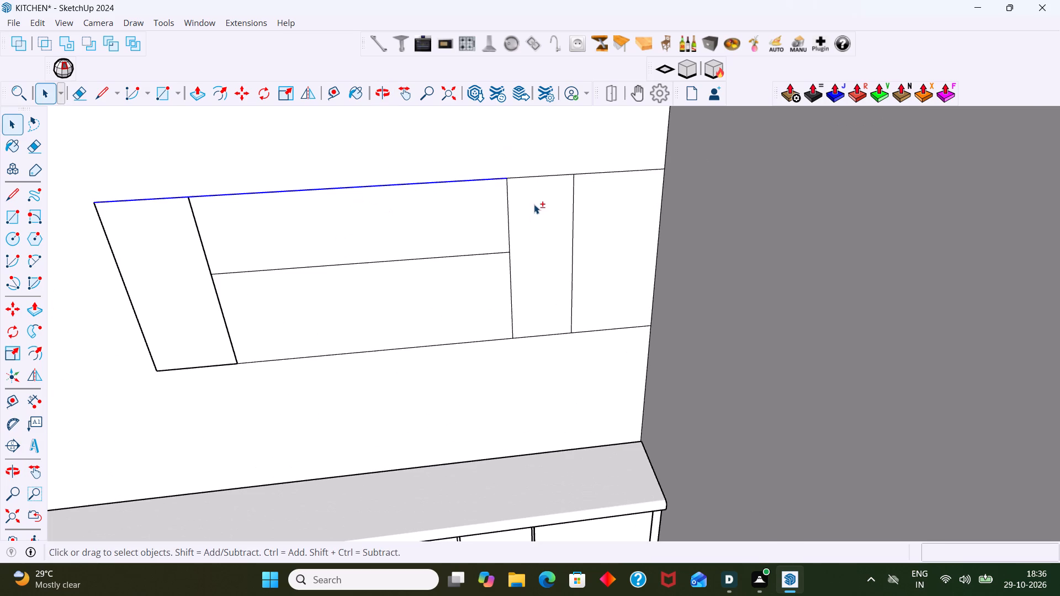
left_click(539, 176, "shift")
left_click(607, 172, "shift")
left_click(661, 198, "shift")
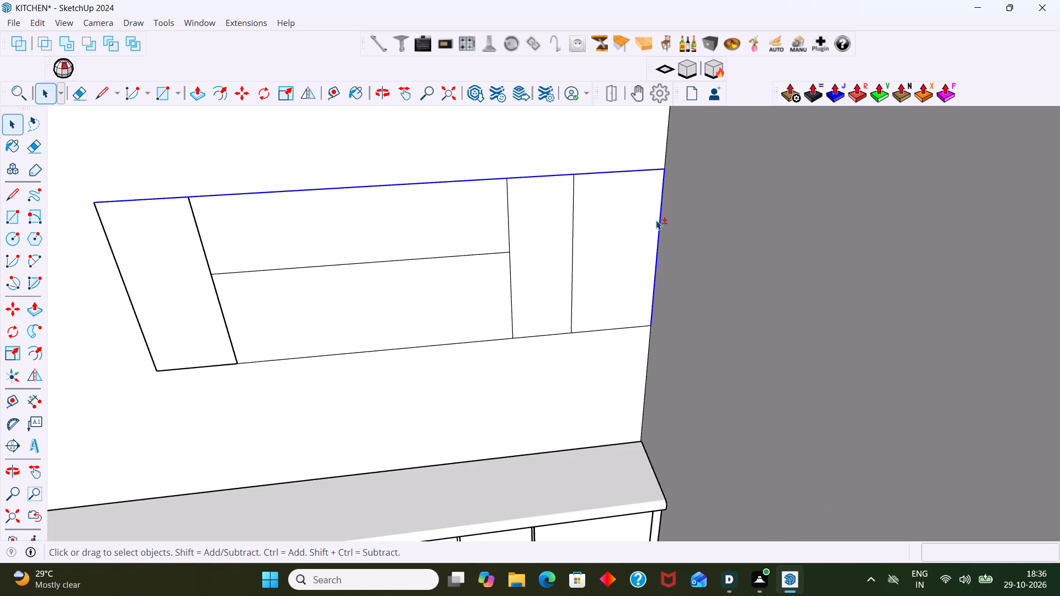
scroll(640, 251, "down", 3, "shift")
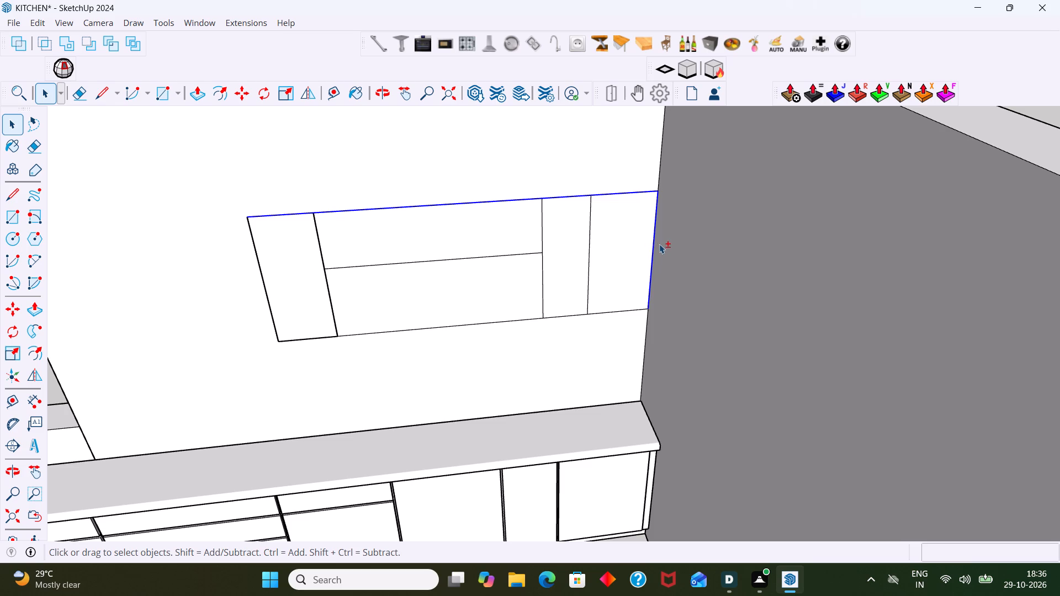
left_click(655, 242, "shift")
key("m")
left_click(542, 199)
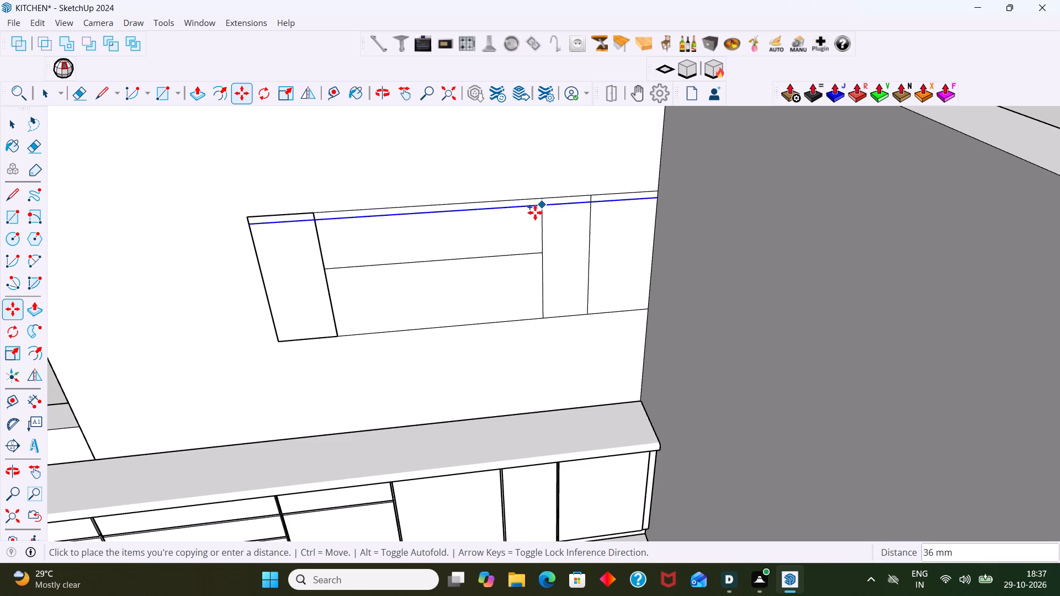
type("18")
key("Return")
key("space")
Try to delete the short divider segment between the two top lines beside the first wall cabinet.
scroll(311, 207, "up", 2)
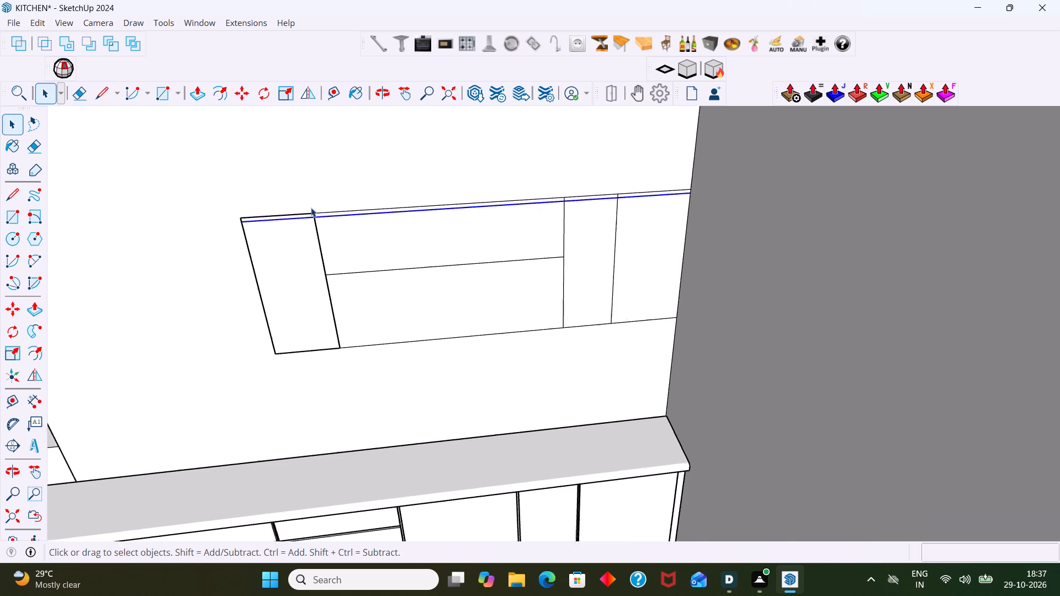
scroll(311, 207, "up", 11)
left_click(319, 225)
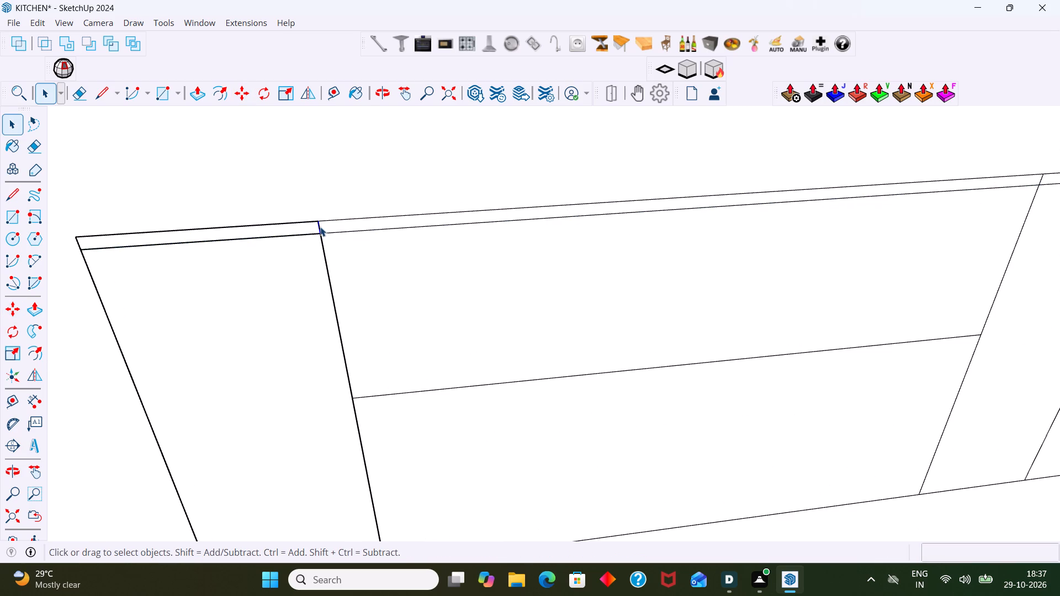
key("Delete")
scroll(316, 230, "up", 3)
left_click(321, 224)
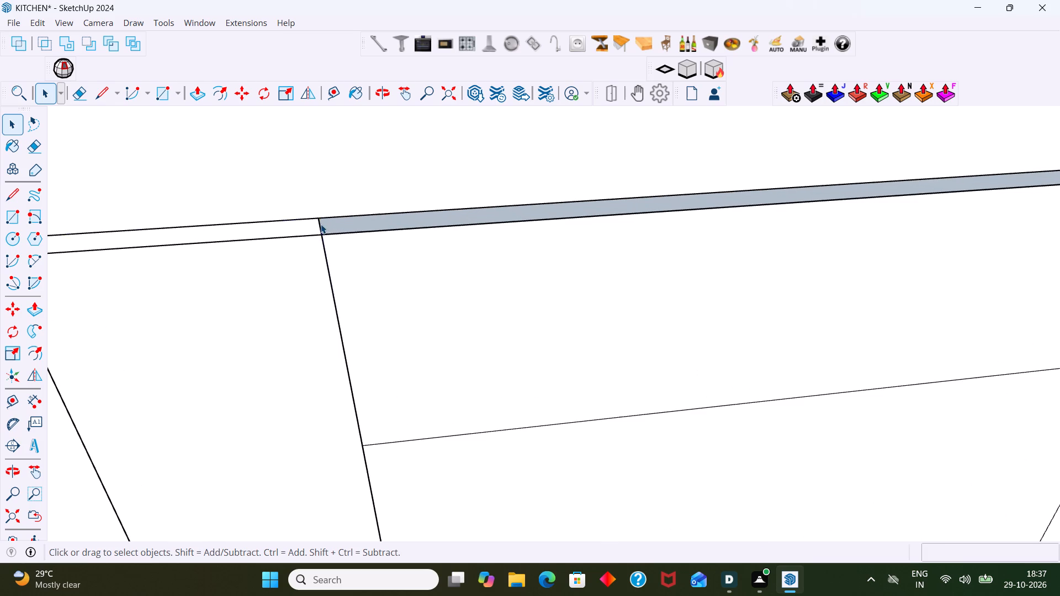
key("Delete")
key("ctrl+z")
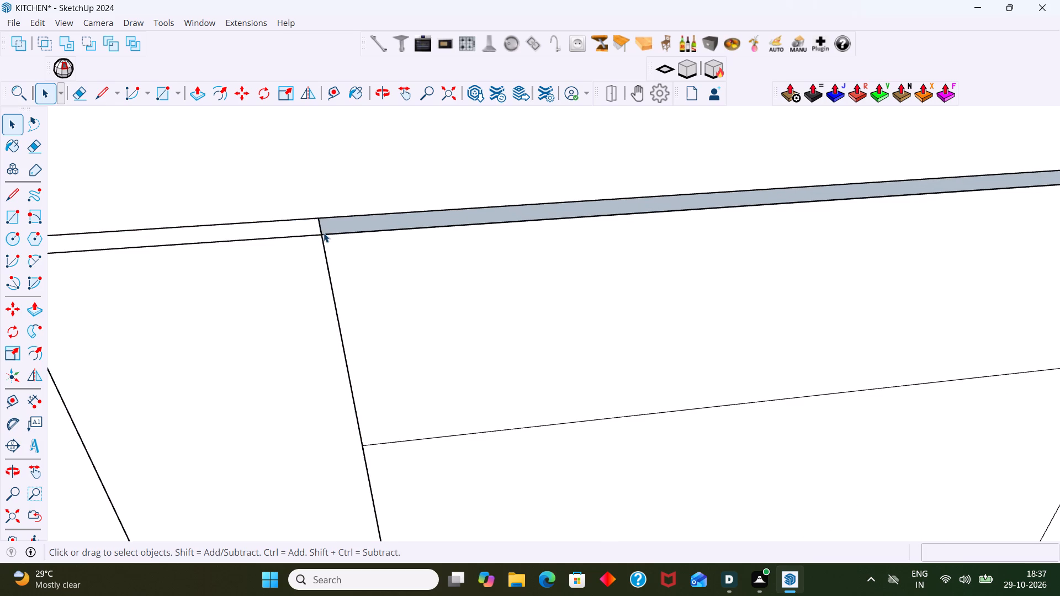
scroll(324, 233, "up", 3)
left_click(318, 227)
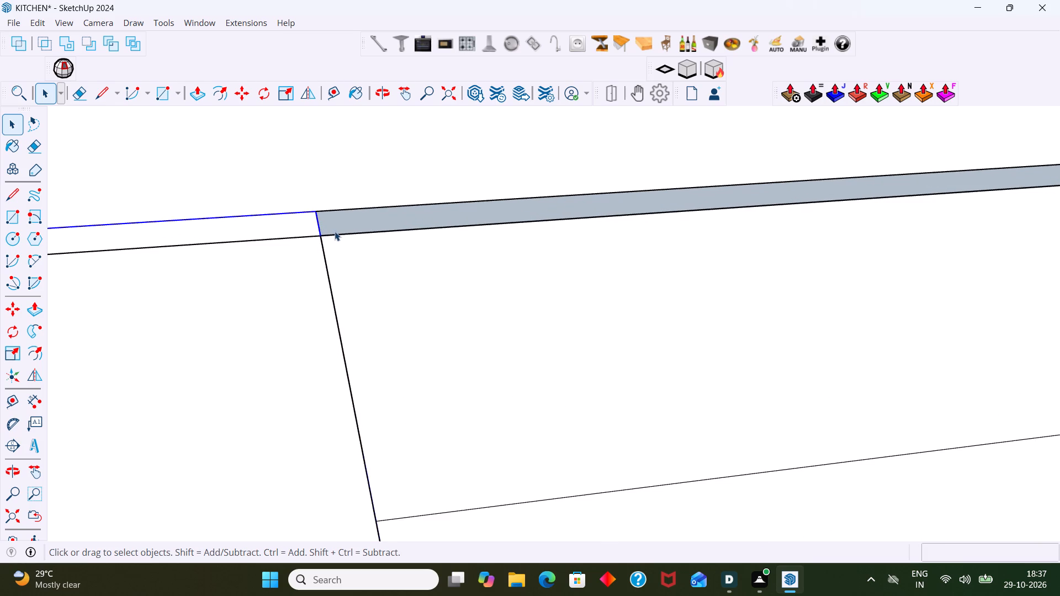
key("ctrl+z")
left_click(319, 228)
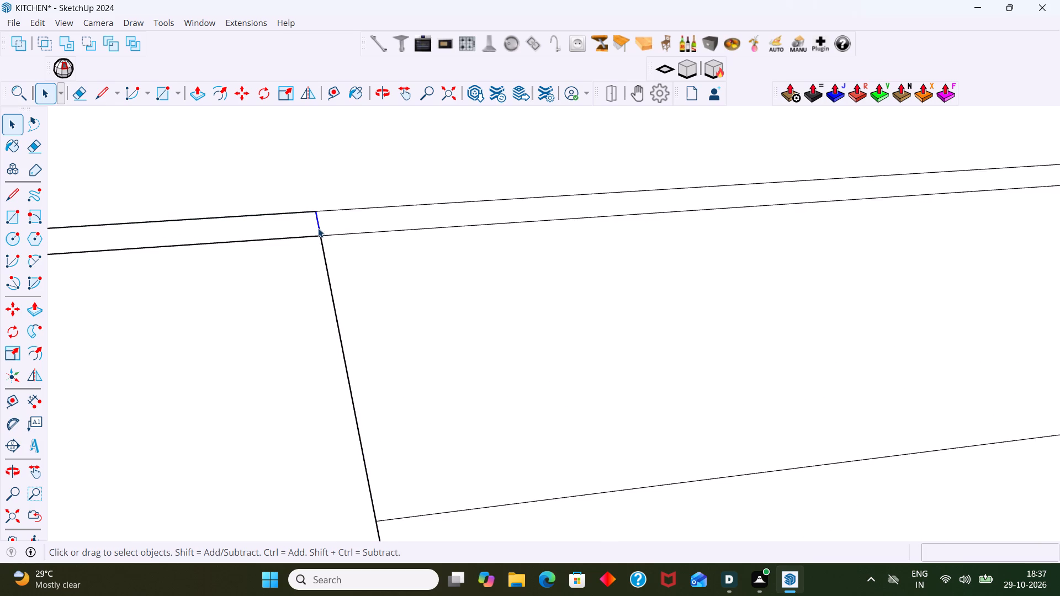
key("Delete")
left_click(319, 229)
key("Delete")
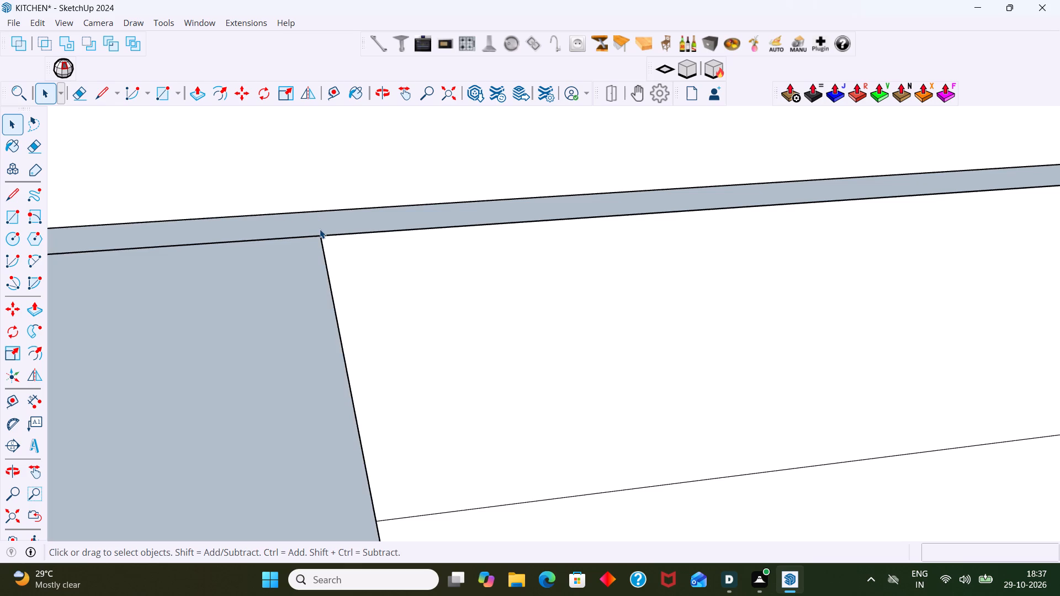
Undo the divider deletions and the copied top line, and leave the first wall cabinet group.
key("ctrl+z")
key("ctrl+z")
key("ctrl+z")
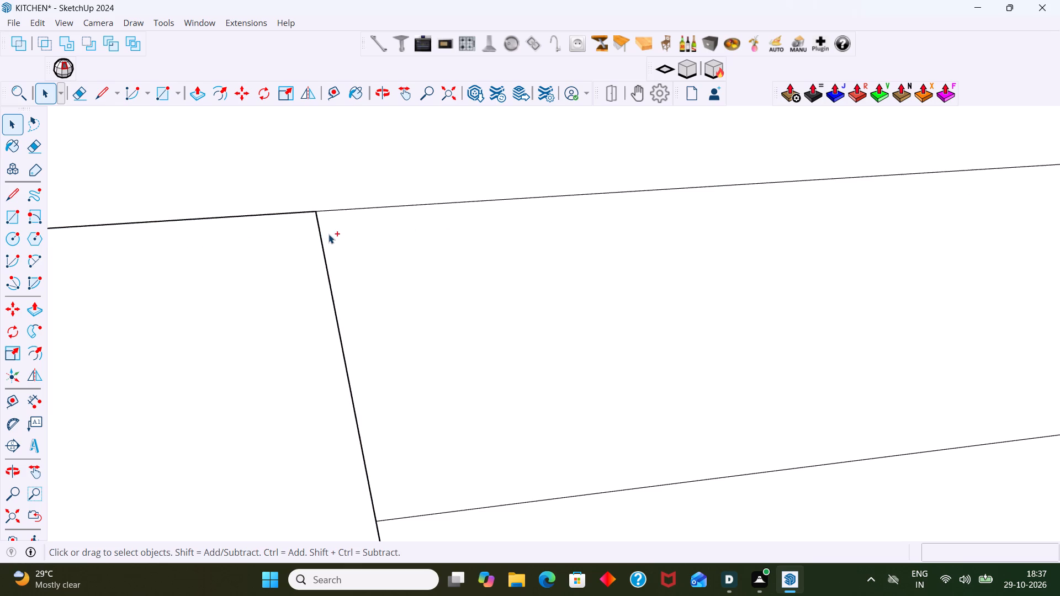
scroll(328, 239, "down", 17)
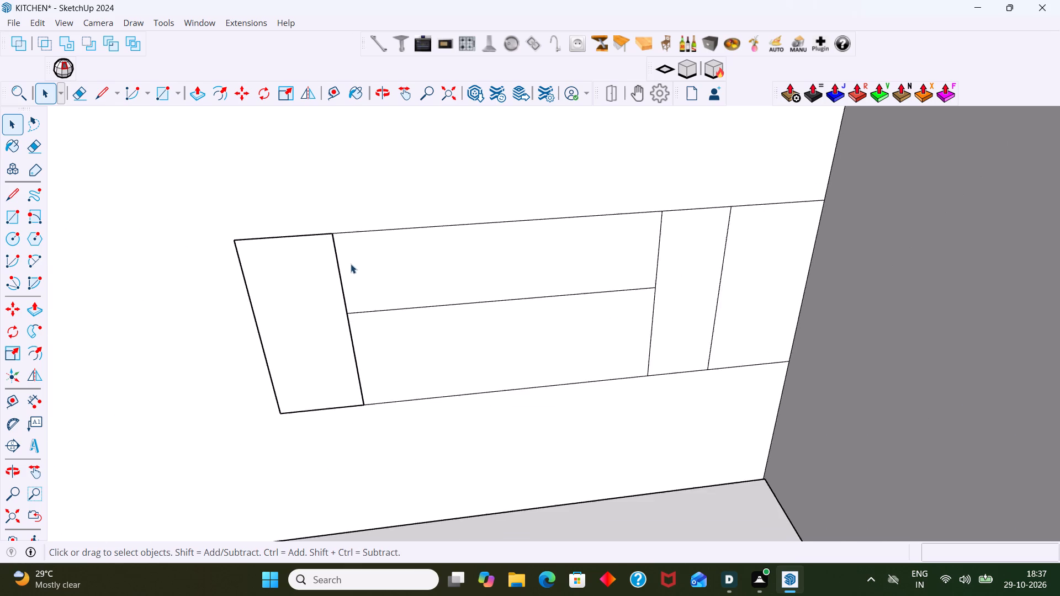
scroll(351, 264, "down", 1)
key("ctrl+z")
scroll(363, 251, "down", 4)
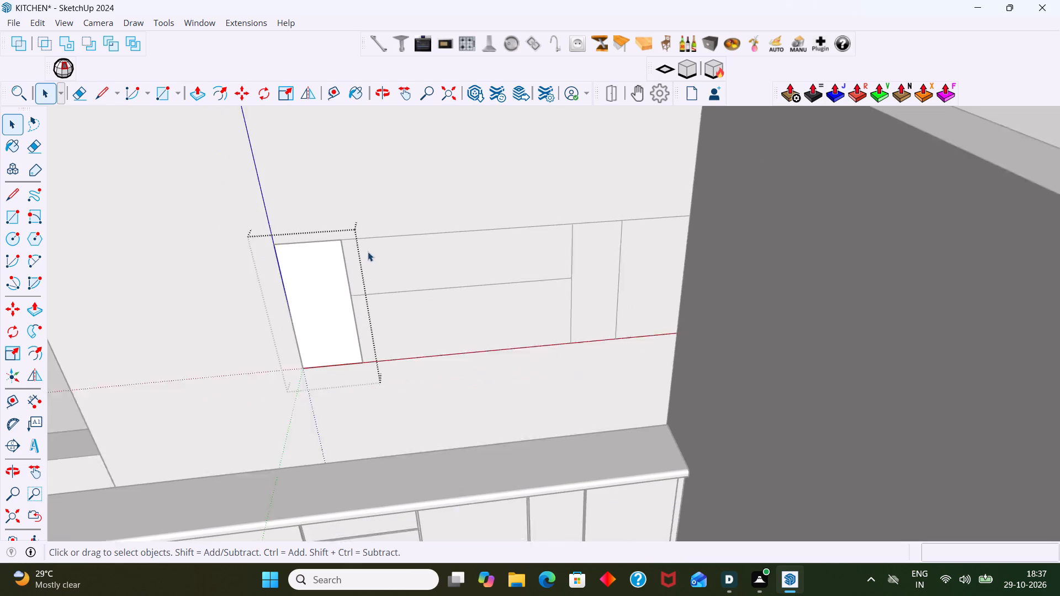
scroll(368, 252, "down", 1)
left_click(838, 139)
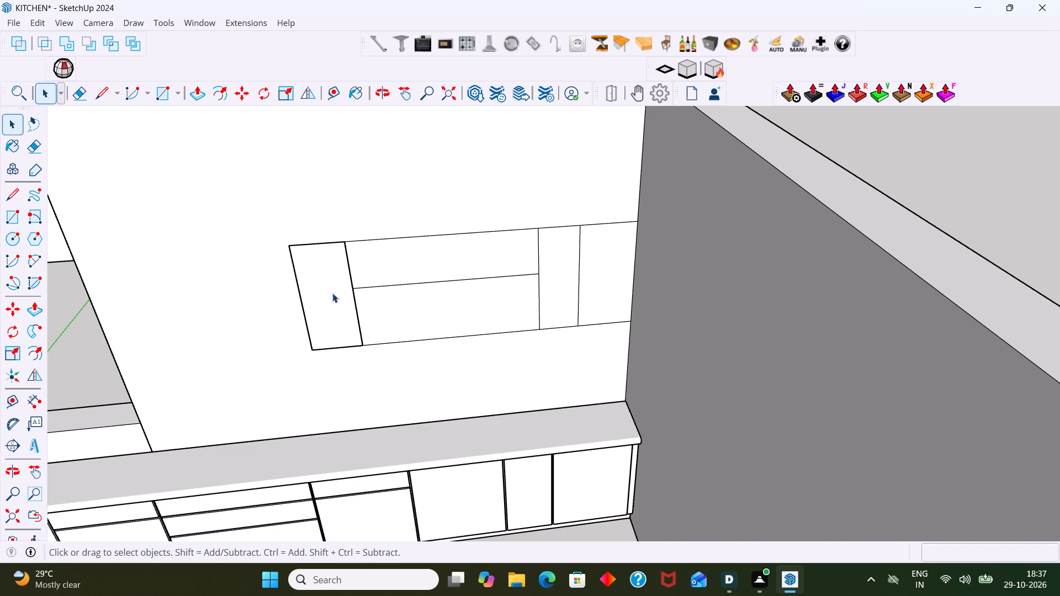
Explode the first wall cabinet group back into loose face and edges on the back wall.
left_click(332, 292)
right_click(332, 292)
left_click(384, 91)
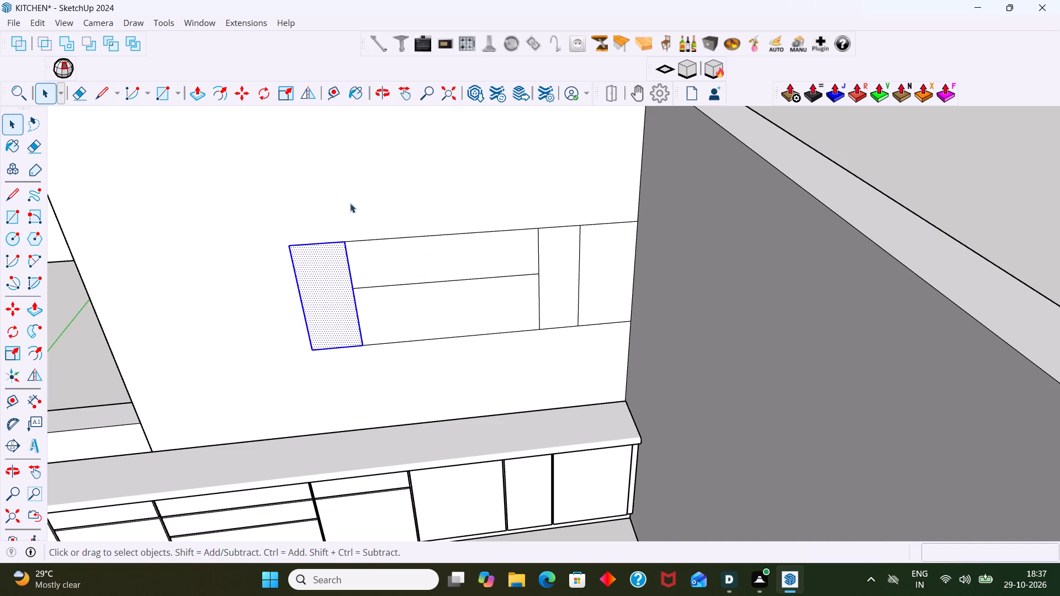
left_click(821, 122)
Copy both divider edges between the first wall cabinet and the middle cabinets 9 mm toward the middle cabinets.
scroll(319, 299, "up", 7)
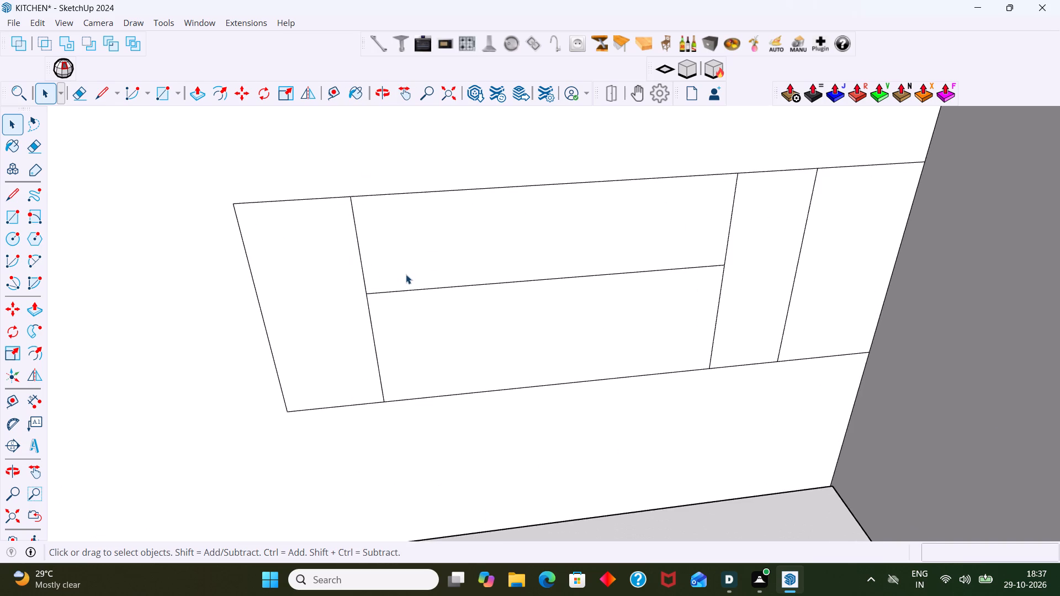
middle_click_drag(411, 274, 296, 251, "shift")
scroll(263, 261, "up", 4)
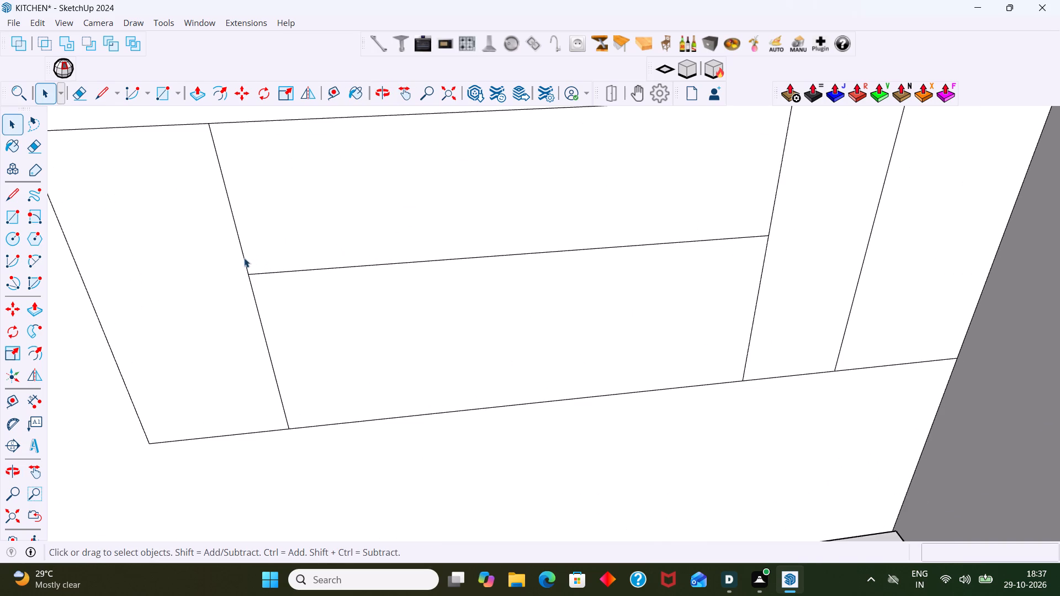
left_click(244, 258)
left_click(252, 289, "shift")
scroll(255, 288, "down", 1)
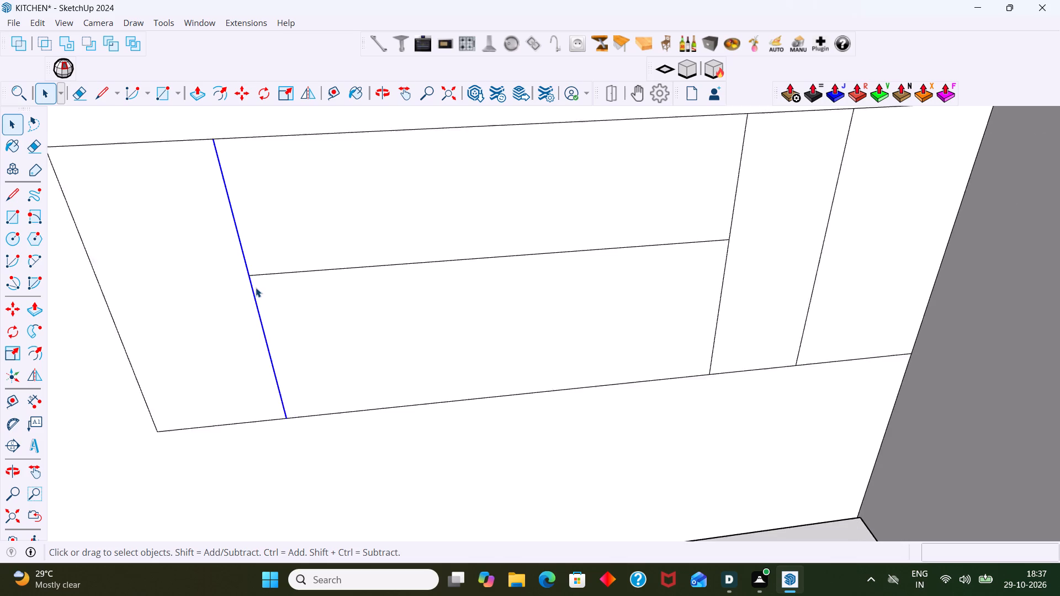
scroll(256, 288, "down", 4)
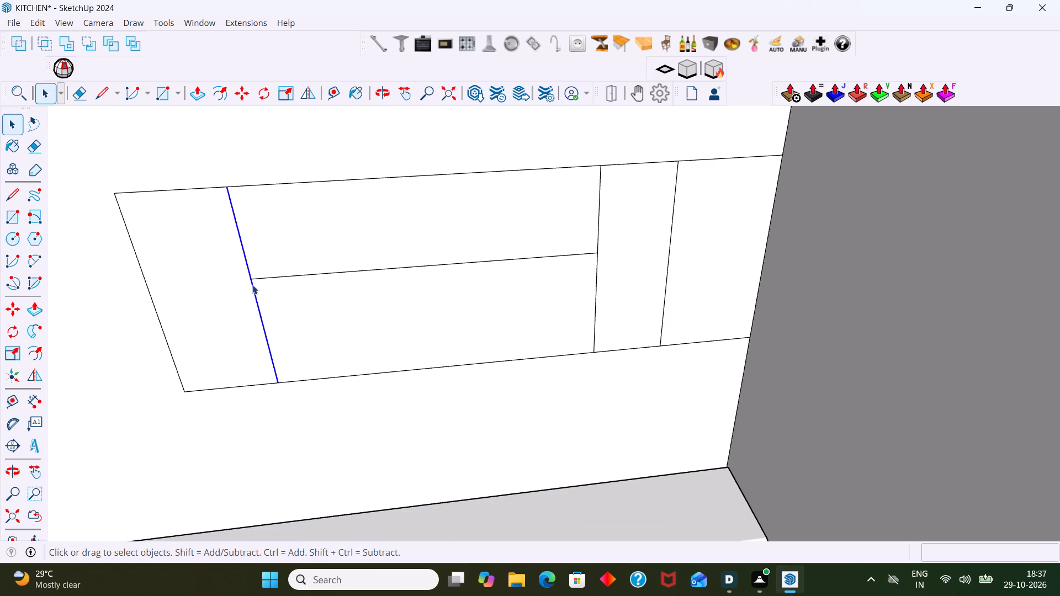
key("m")
left_click(252, 281)
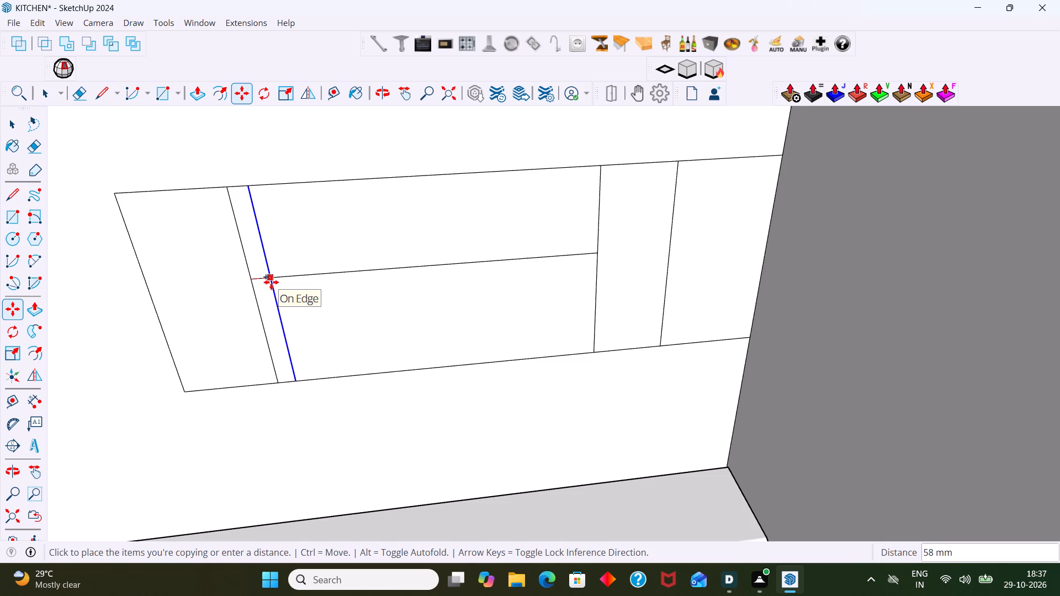
key("9")
key("Return")
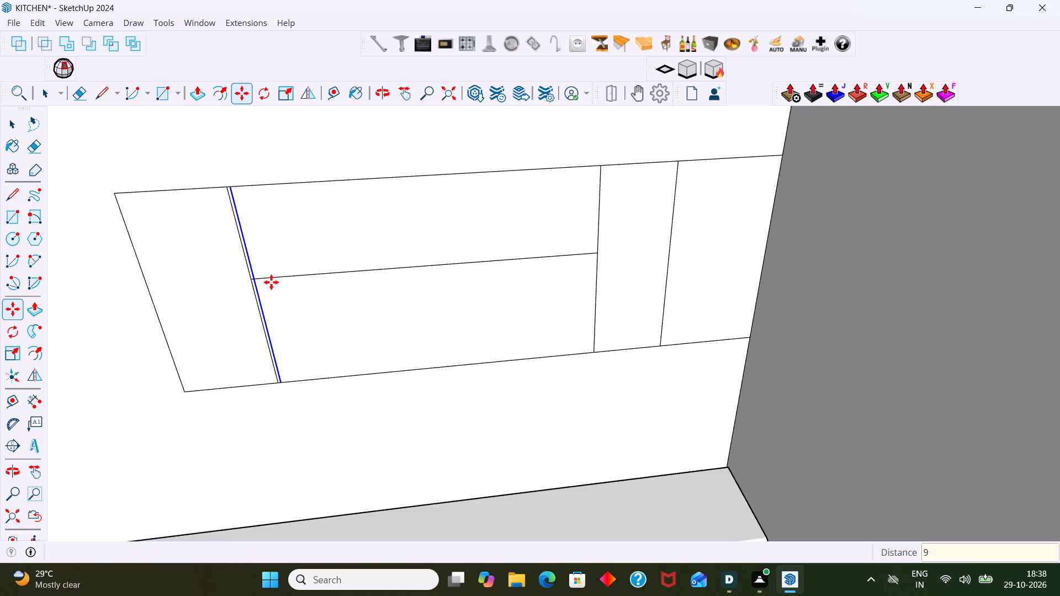
Copy the offset divider line 18 mm back toward the first wall cabinet to outline a panel thickness.
scroll(248, 284, "up", 10)
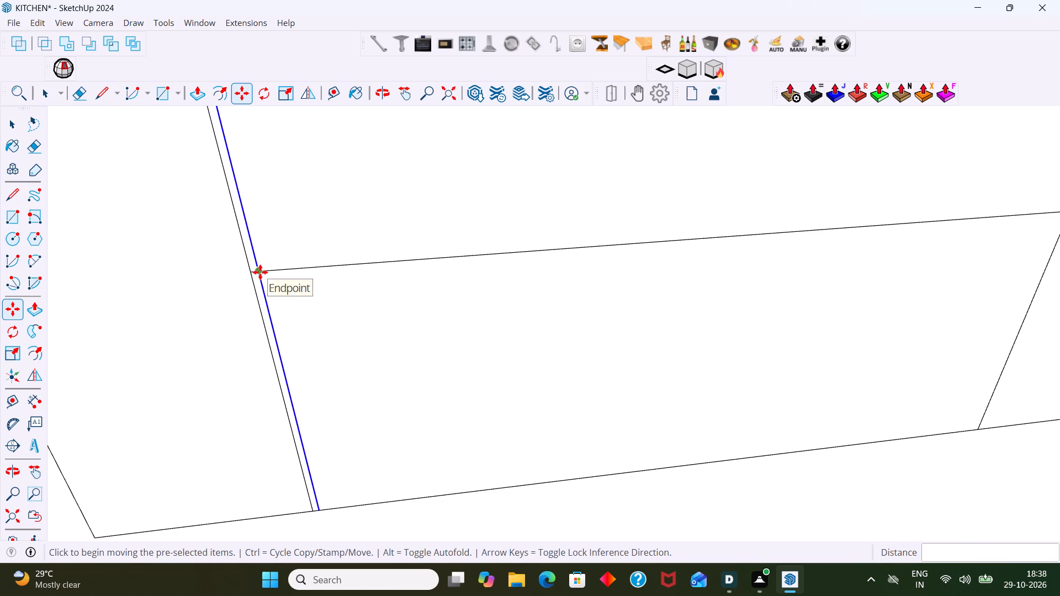
left_click(260, 272)
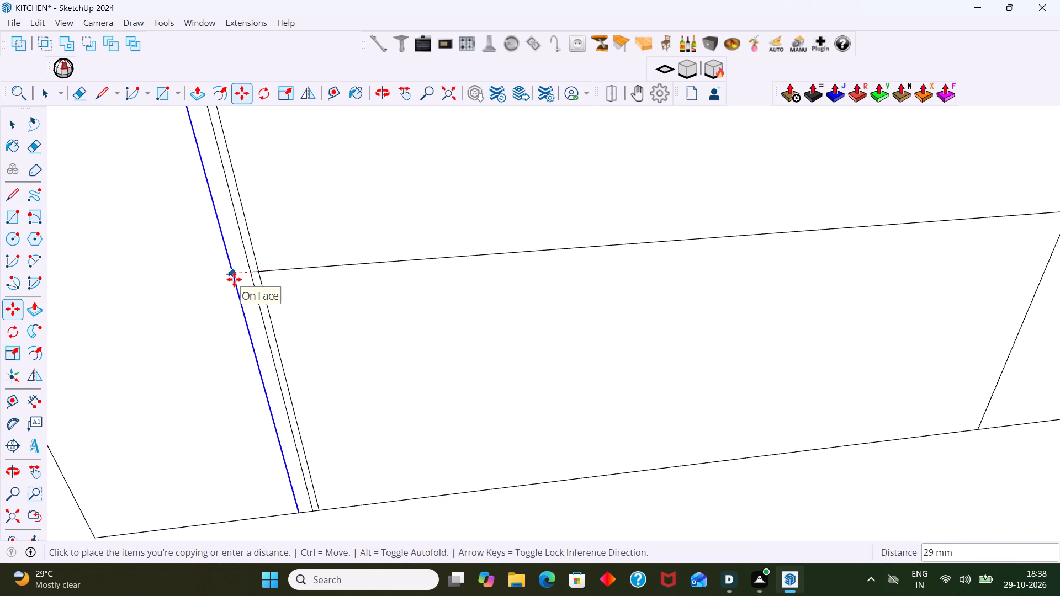
type("18")
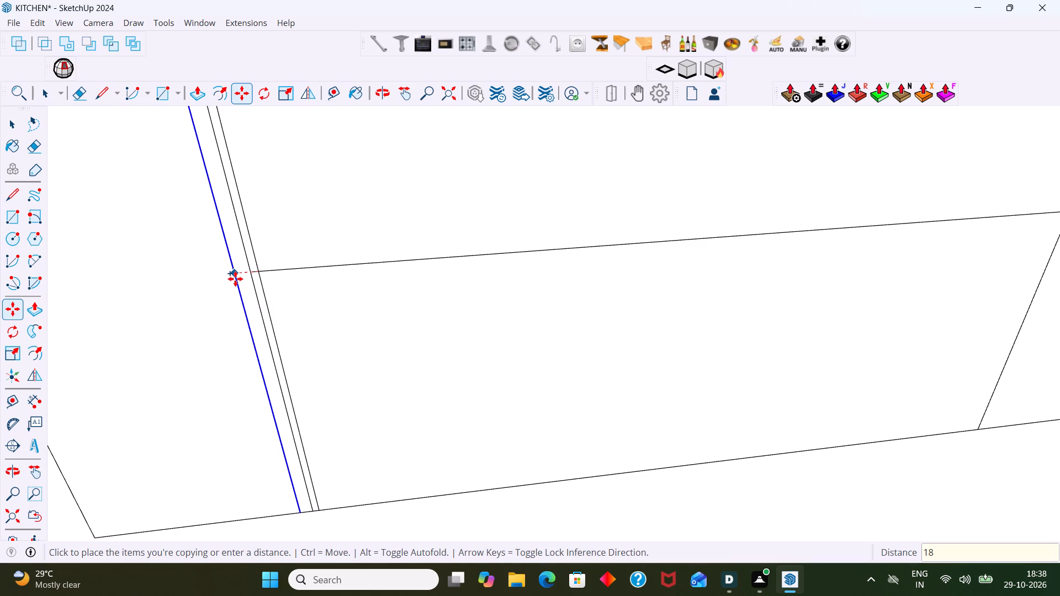
key("Return")
key("space")
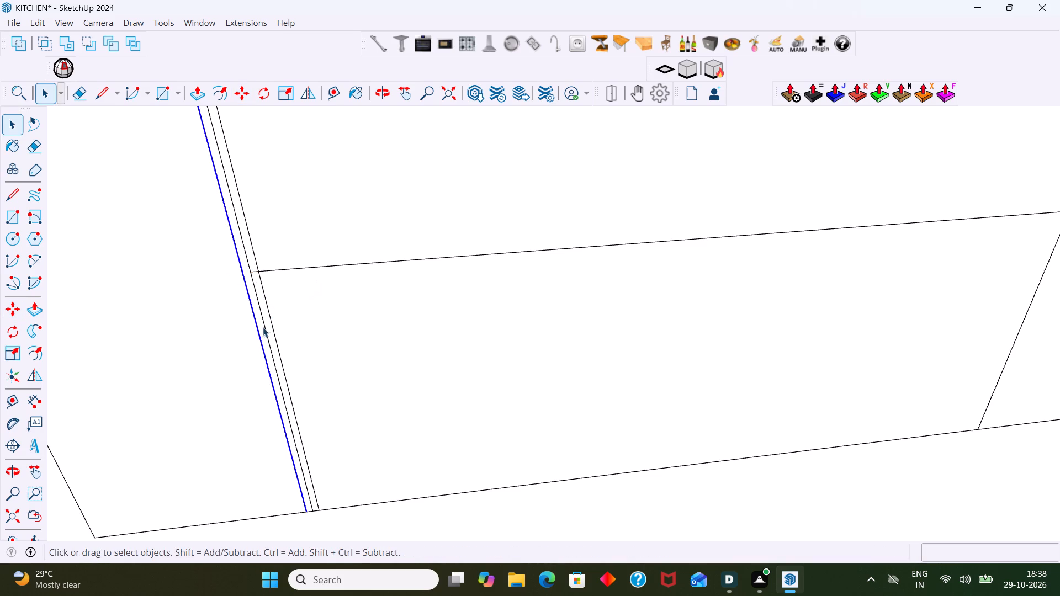
Delete the original divider line inside the 18 mm panel strip beside the first wall cabinet, plus the horizontal line's stub there.
left_click(264, 327)
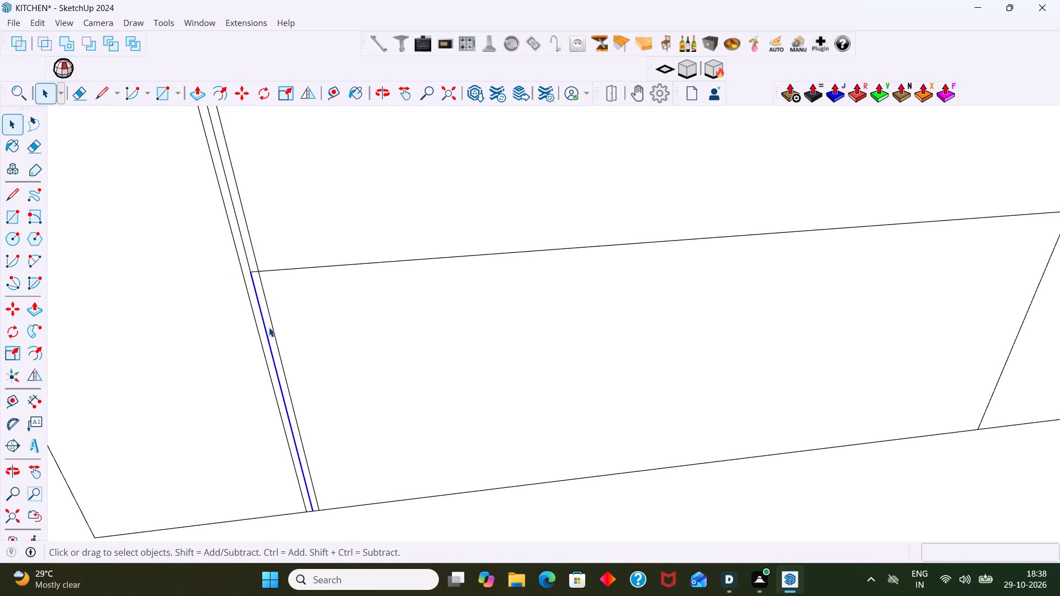
key("Delete")
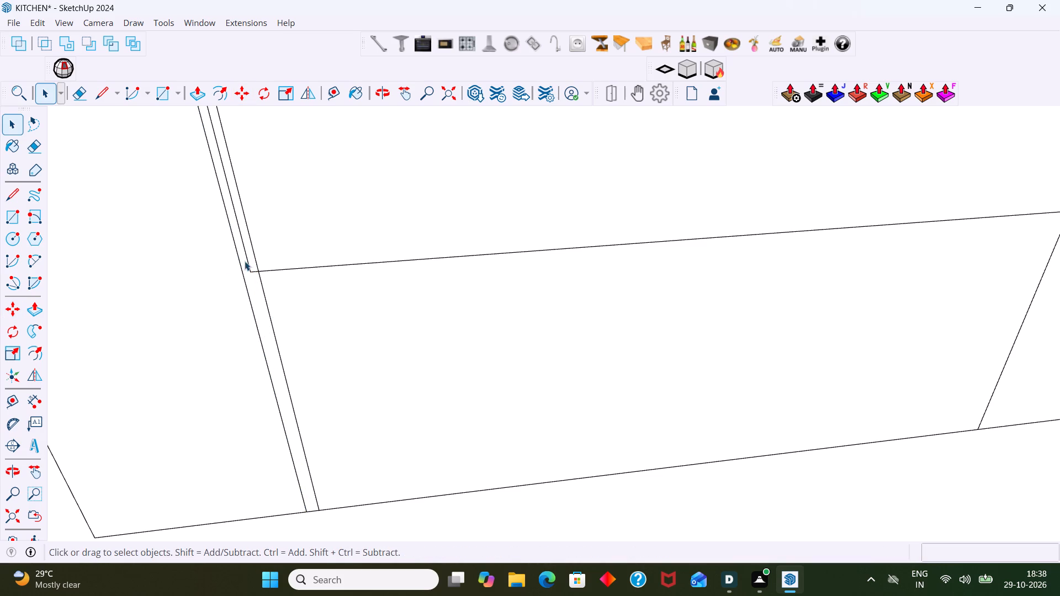
left_click(247, 258)
key("Delete")
left_click(251, 270)
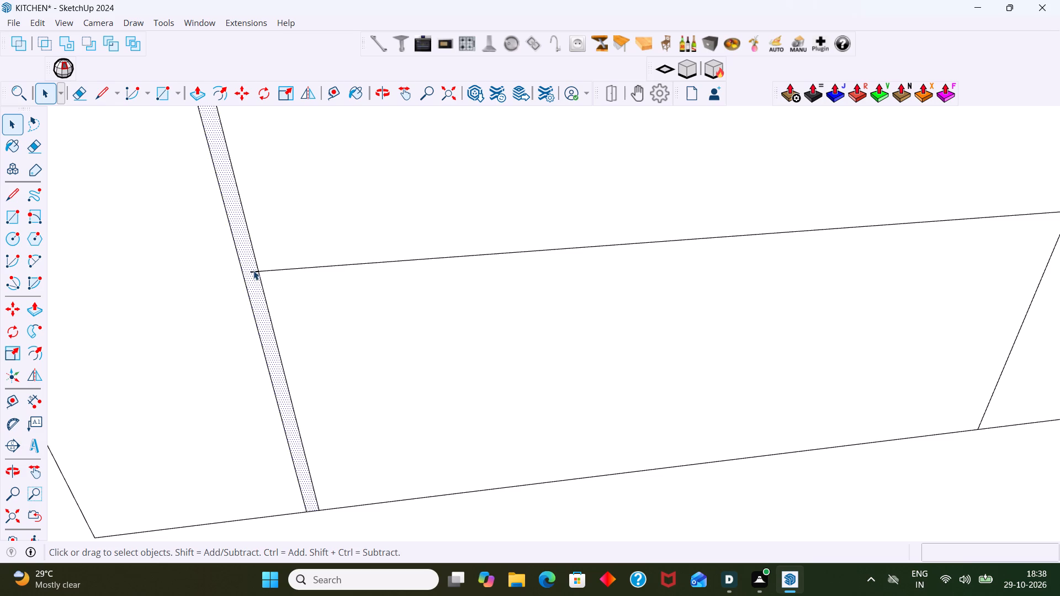
left_click(255, 269)
left_click(257, 274)
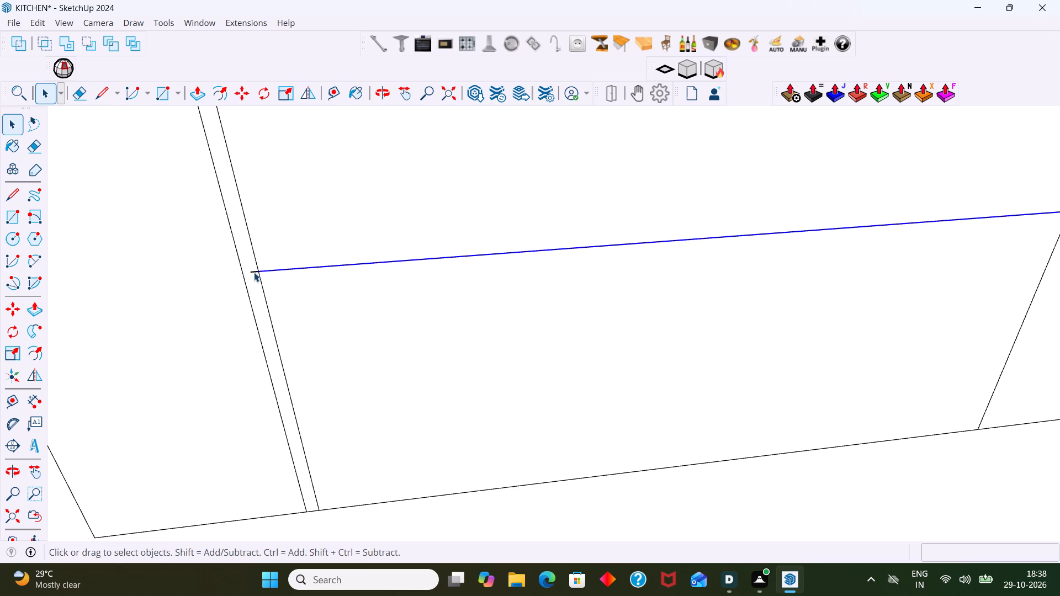
left_click(254, 272)
key("Delete")
Copy the horizontal line between the upper and lower middle wall cabinets 9 mm upward.
scroll(263, 276, "down", 12)
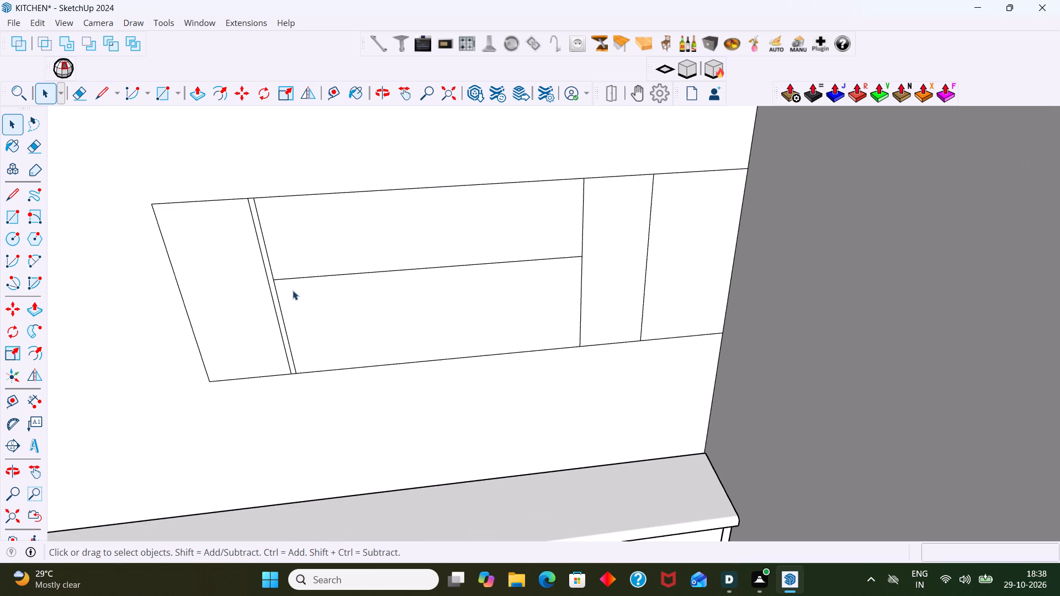
middle_click_drag(293, 303, 283, 373, "shift")
scroll(288, 357, "up", 4)
left_click(292, 348)
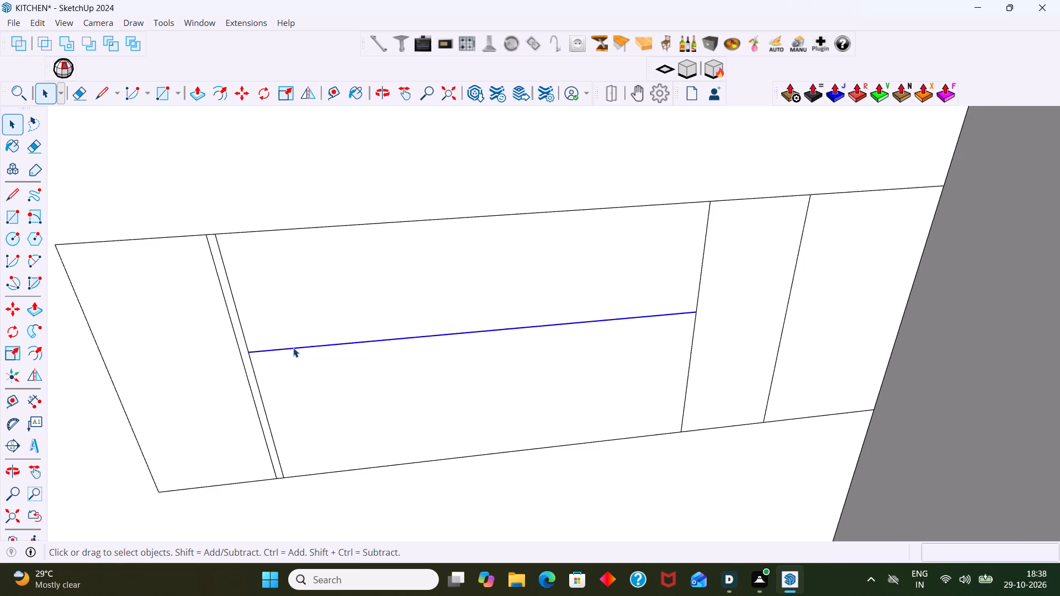
key("m")
left_click(293, 348)
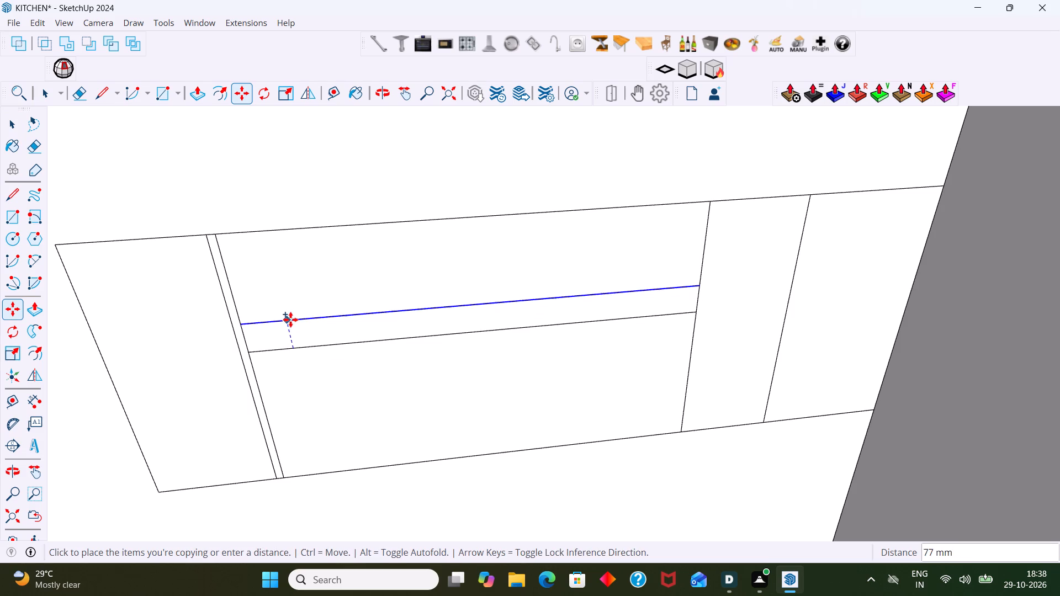
key("9")
key("Return")
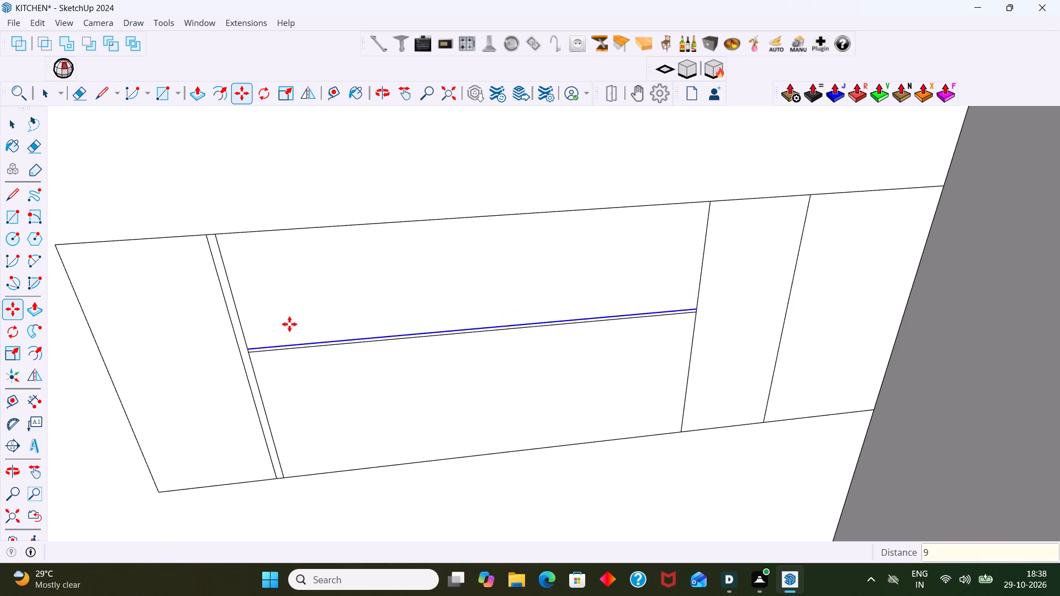
Copy the offset horizontal line 18 mm downward to outline the panel between the middle cabinets.
scroll(280, 359, "up", 7)
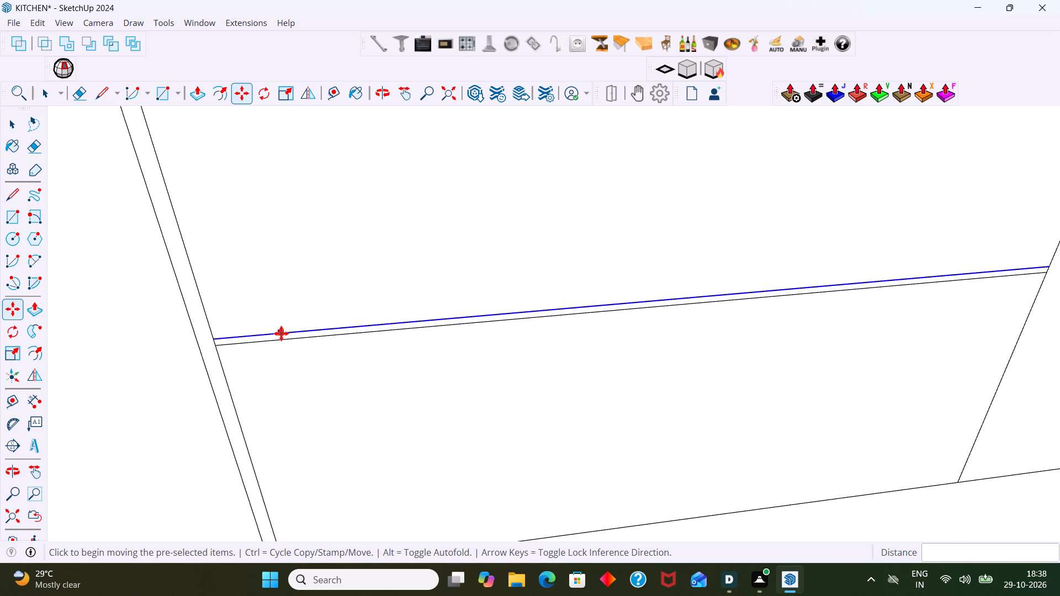
left_click(281, 333)
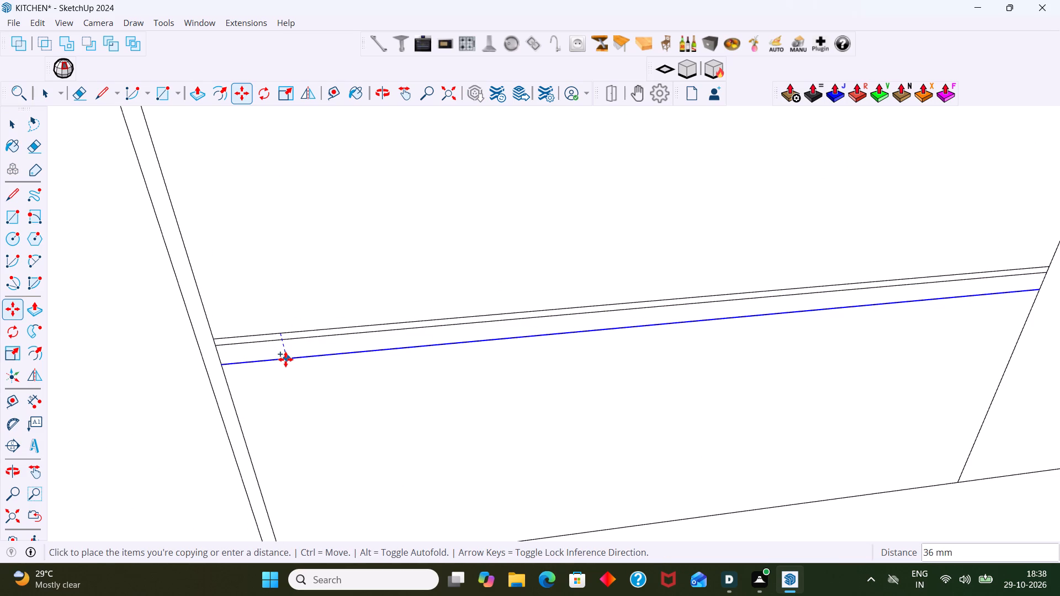
type("18")
key("Return")
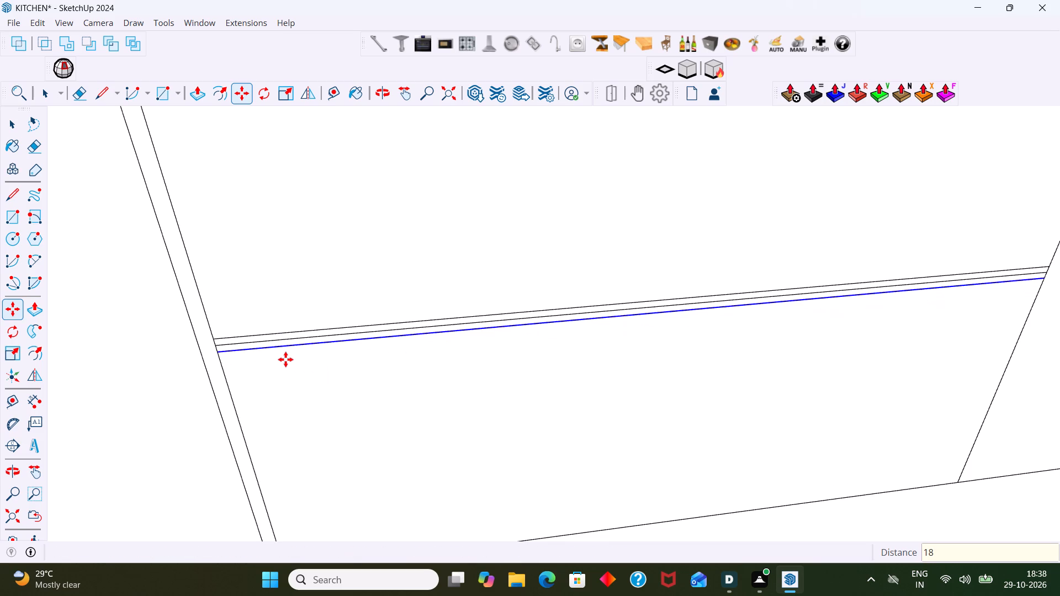
Delete the original centre line between the middle cabinets and the short divider edge where the horizontal panel meets the vertical panel.
key("space")
left_click(289, 336)
left_click(293, 338)
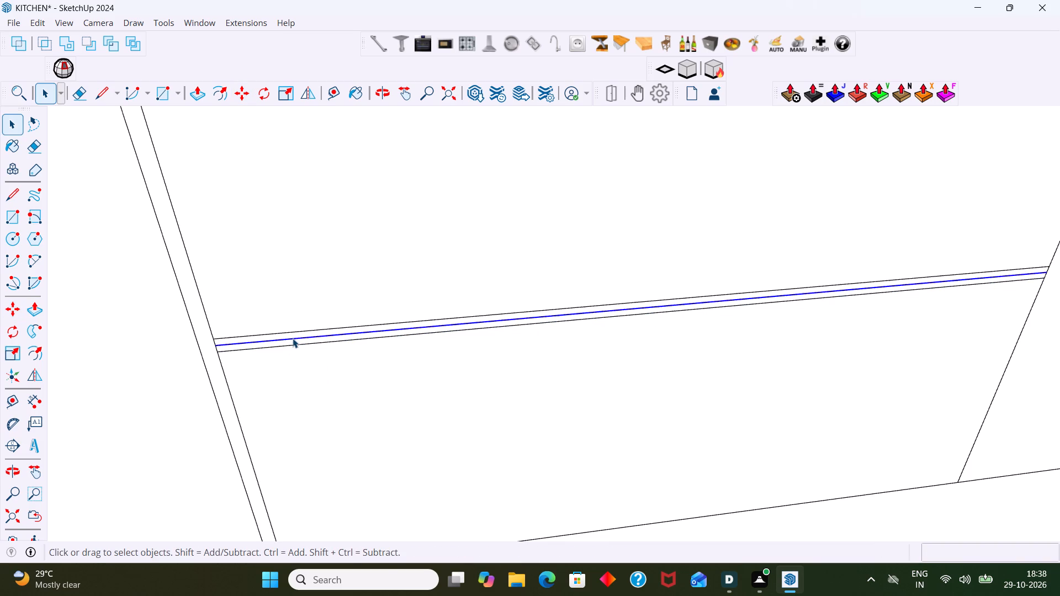
key("Delete")
scroll(295, 340, "down", 4)
scroll(260, 342, "up", 3)
left_click(234, 345)
key("Delete")
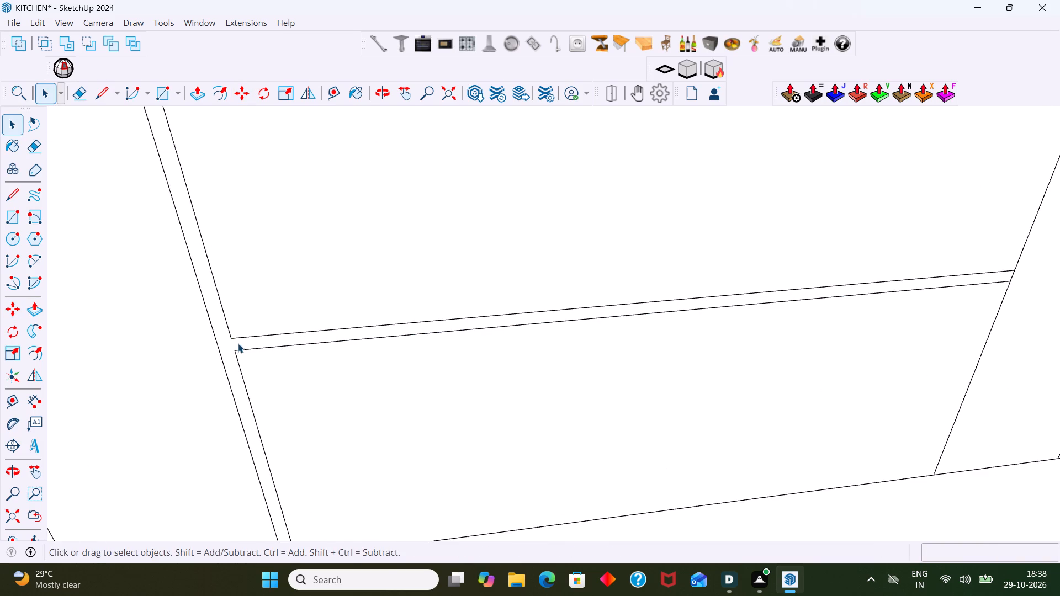
Copy the first wall cabinet's outer side edge 18 mm inward to outline its side panel.
scroll(241, 345, "down", 1)
middle_click_drag(252, 342, 112, 320)
scroll(251, 324, "down", 6)
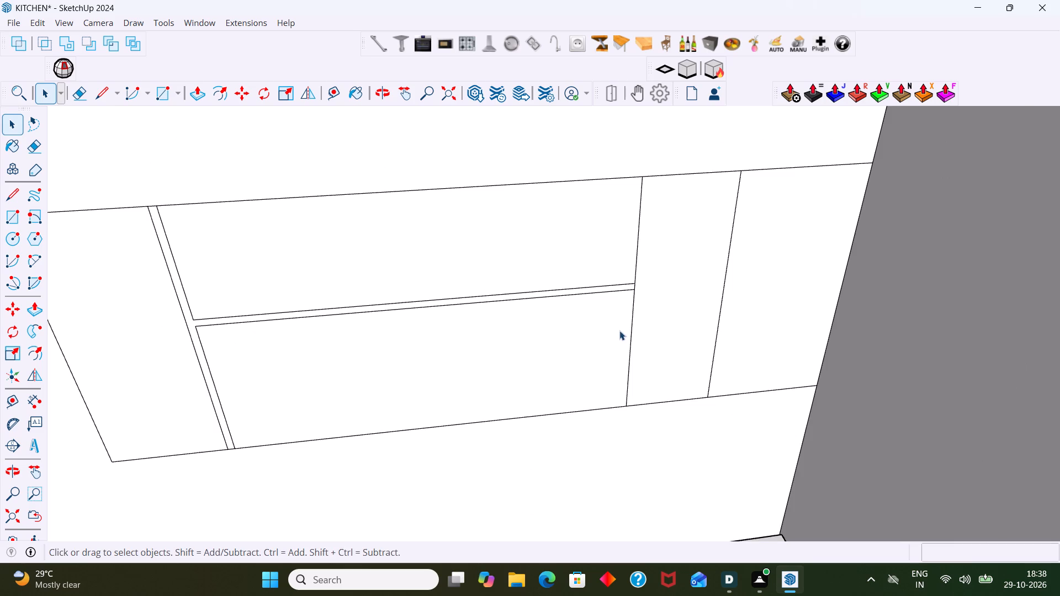
middle_click_drag(619, 324, 534, 320, "shift")
scroll(552, 322, "down", 5)
middle_click_drag(437, 334, 756, 338, "shift")
scroll(553, 329, "up", 5)
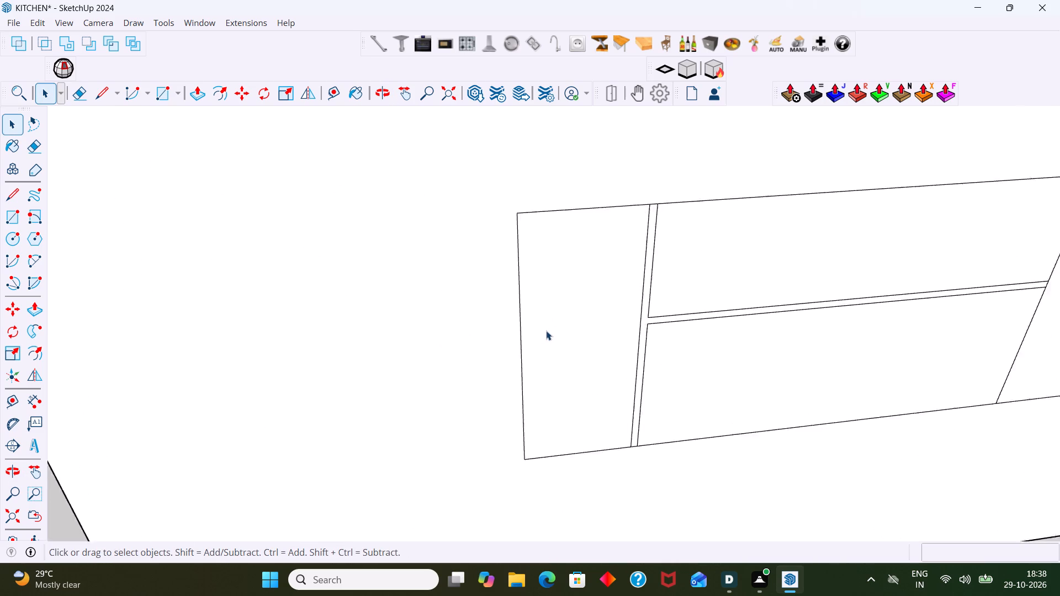
scroll(546, 331, "up", 1)
middle_click_drag(543, 330, 429, 267, "shift")
scroll(422, 288, "up", 3)
left_click(405, 317)
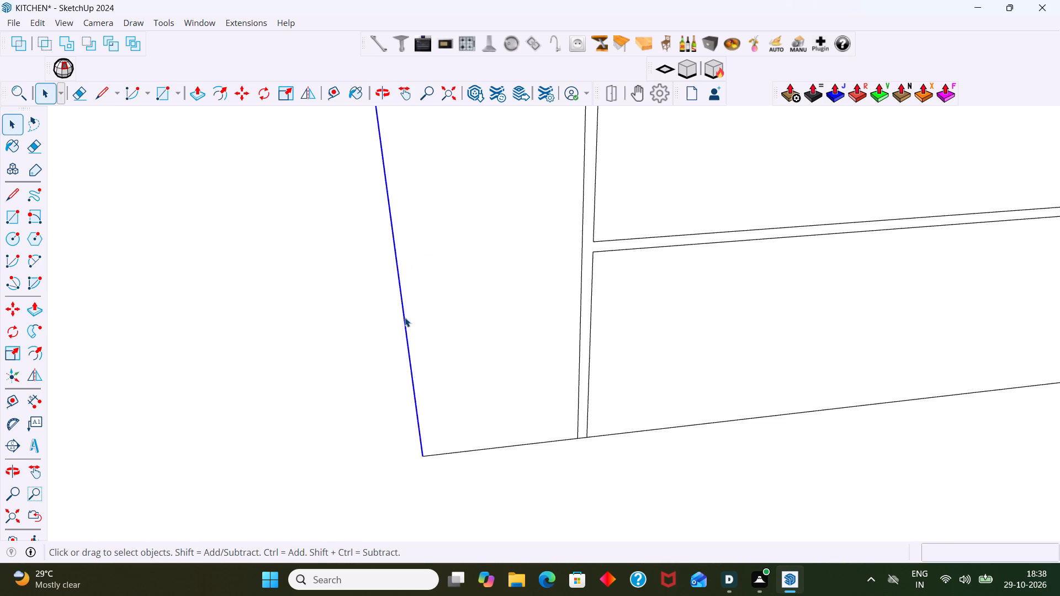
key("m")
left_click(405, 318)
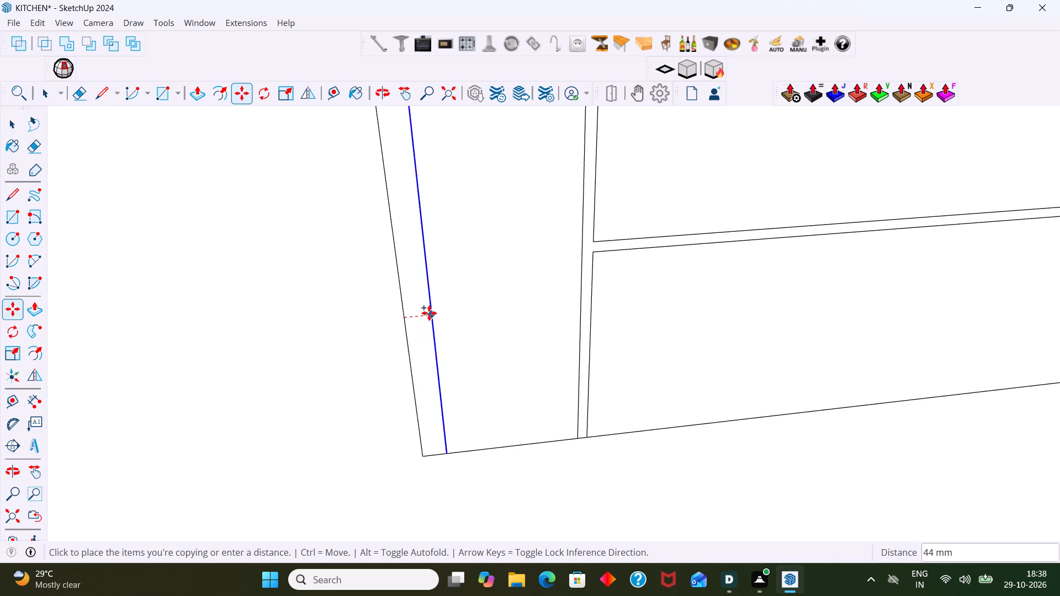
type("18")
key("Return")
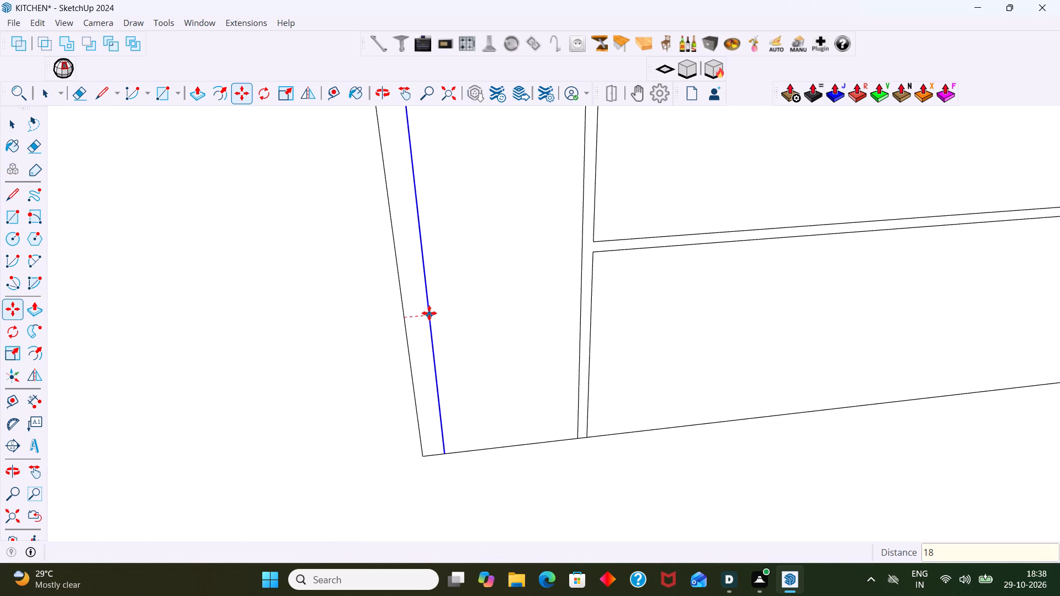
key("space")
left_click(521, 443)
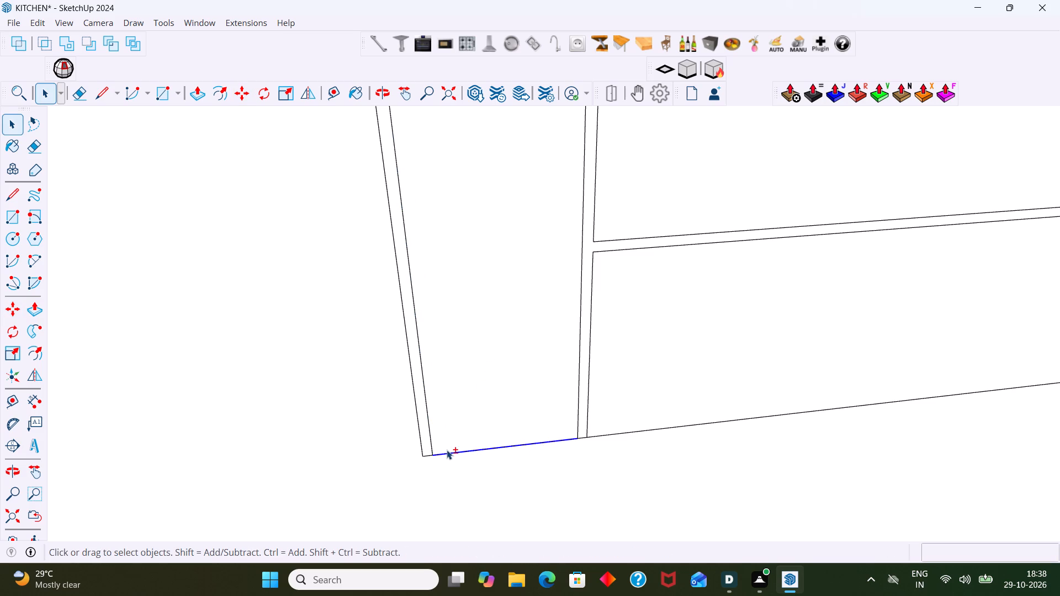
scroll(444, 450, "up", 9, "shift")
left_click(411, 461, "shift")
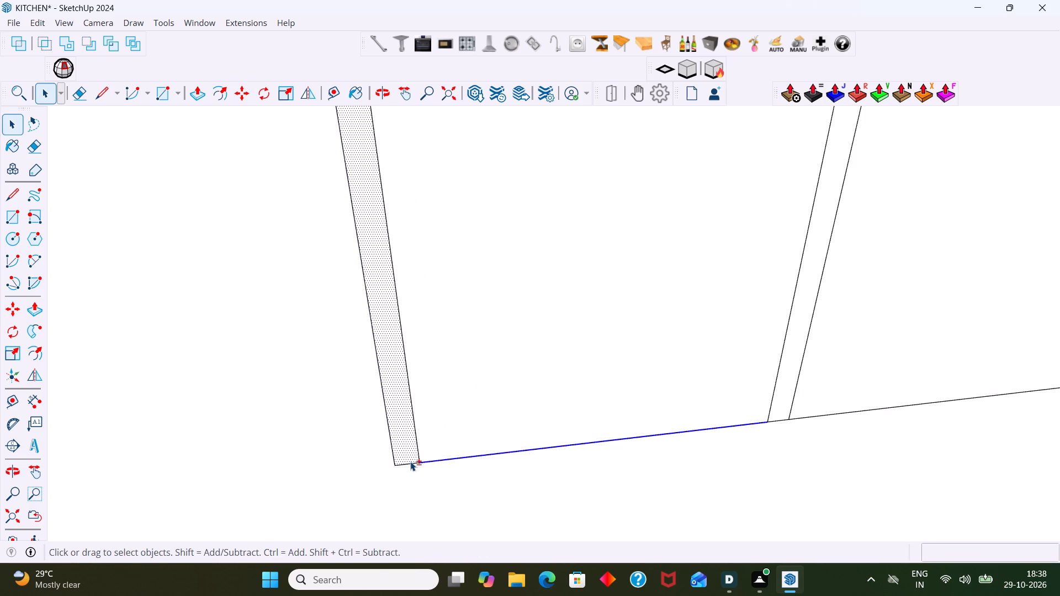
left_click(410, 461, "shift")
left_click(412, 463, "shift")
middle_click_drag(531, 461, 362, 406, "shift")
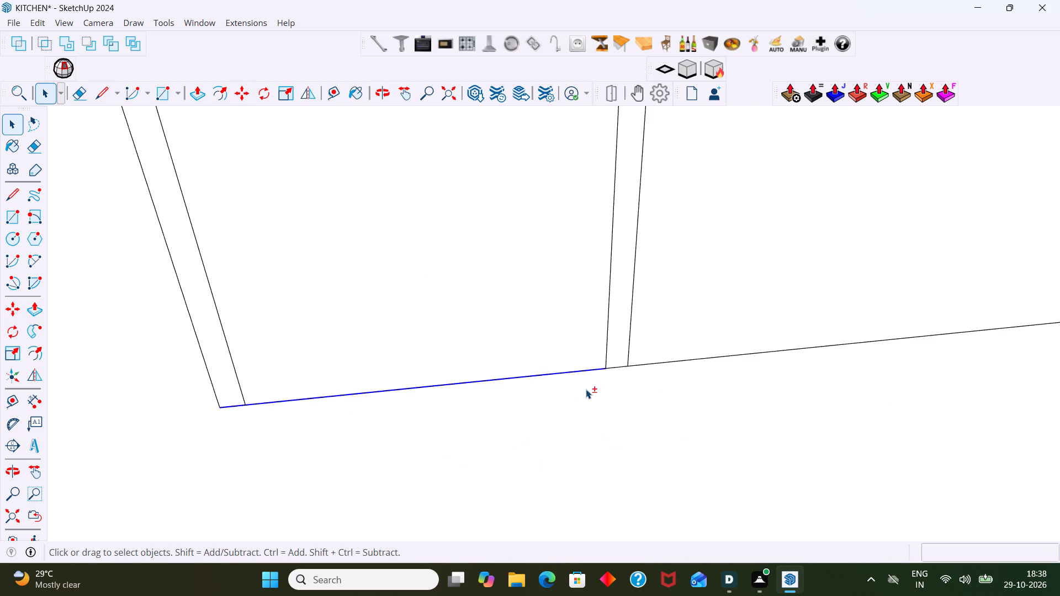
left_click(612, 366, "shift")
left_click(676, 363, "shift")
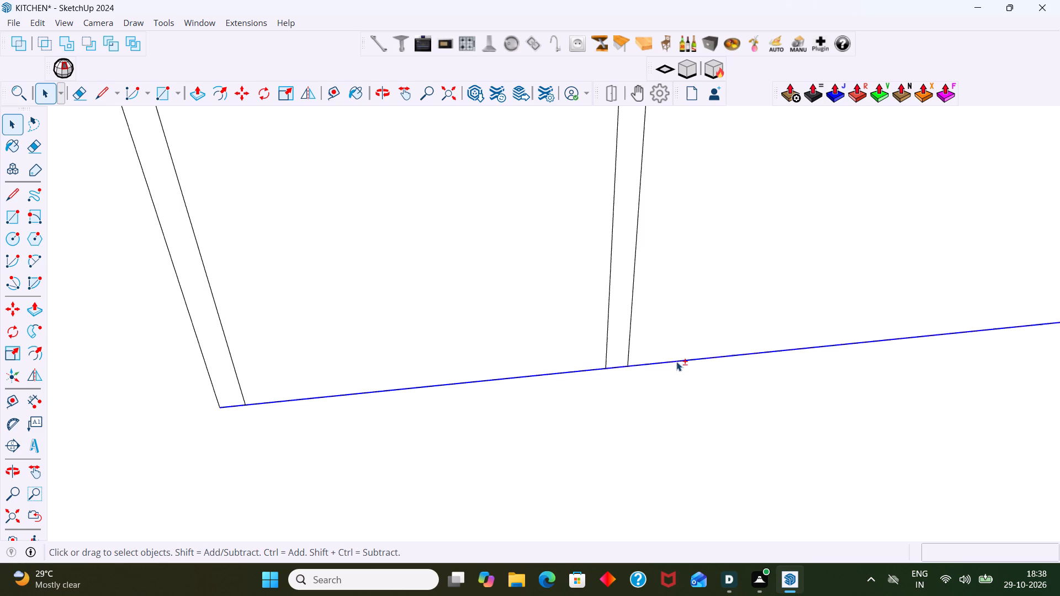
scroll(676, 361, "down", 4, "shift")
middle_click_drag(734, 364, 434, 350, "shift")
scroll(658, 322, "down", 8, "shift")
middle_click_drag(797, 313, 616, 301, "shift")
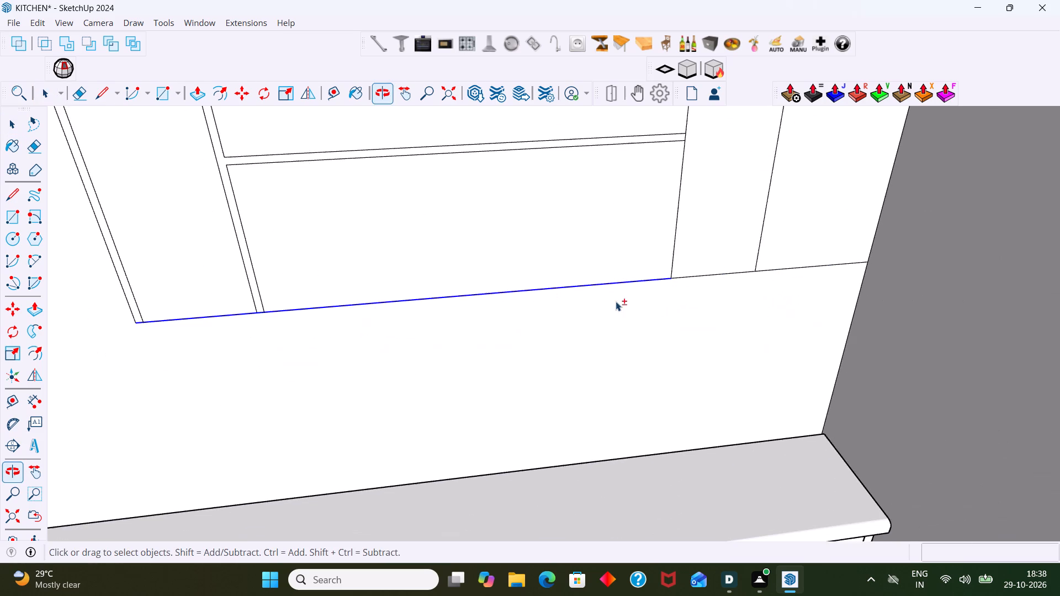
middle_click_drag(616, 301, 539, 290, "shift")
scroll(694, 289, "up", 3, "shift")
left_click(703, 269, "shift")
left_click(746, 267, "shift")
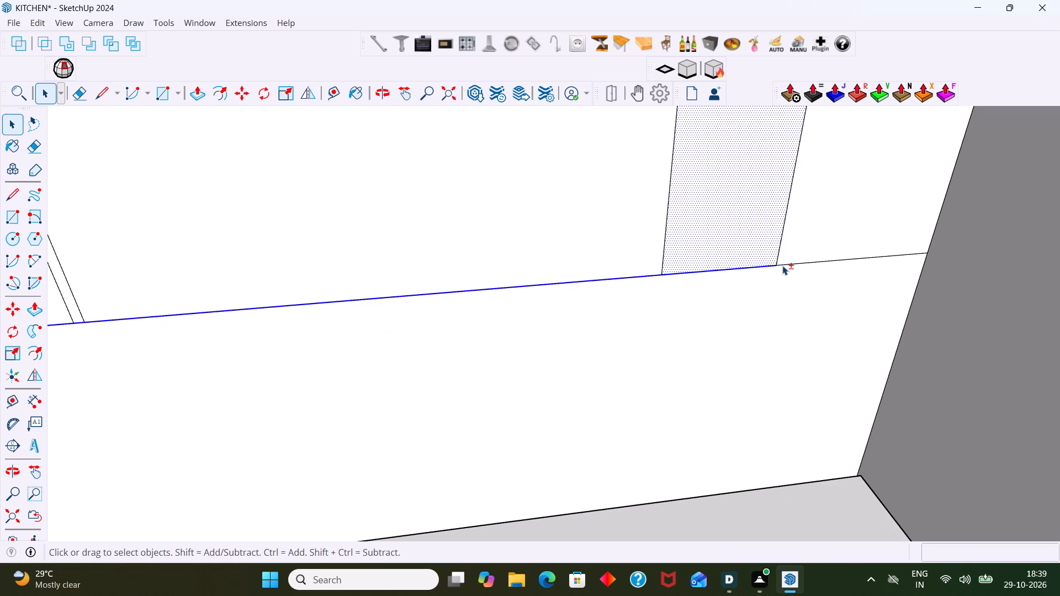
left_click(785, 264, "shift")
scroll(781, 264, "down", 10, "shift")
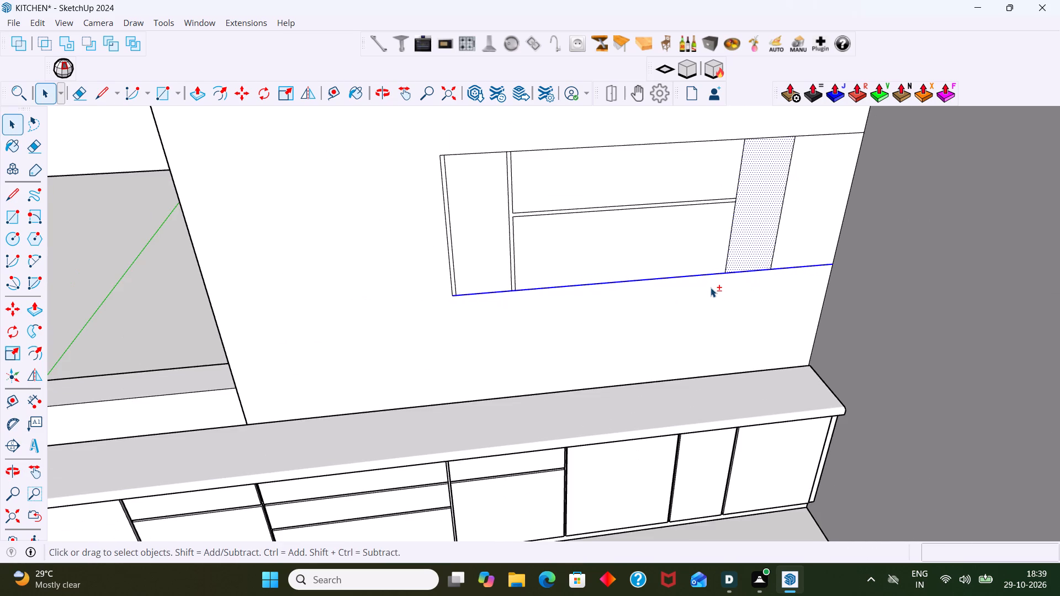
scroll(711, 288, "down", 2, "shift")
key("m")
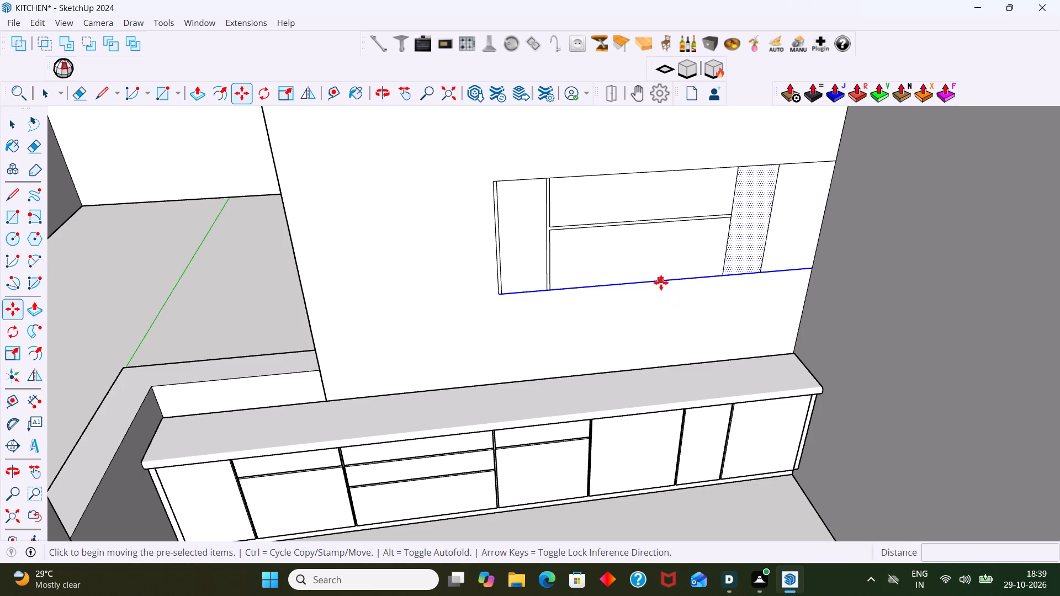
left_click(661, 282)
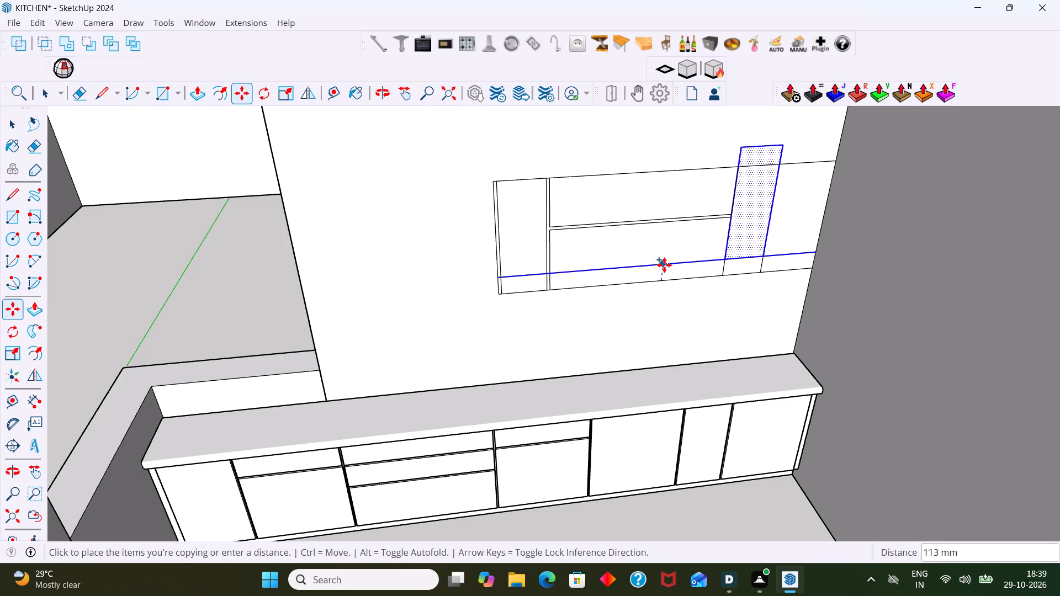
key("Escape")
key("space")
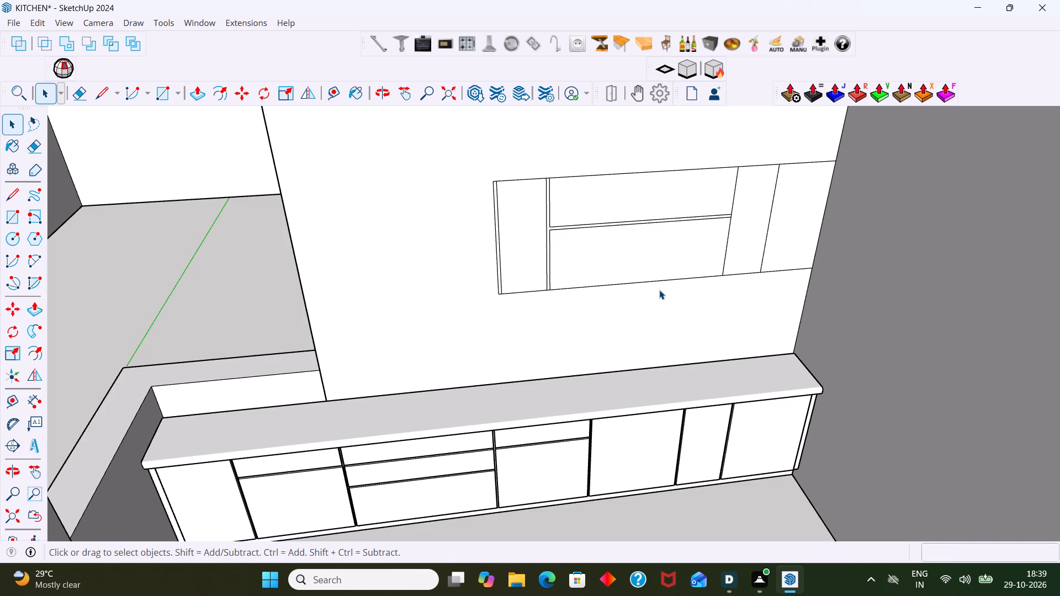
Select every bottom edge segment across the wall cabinet outlines, including the short panel ends, and start the Move command on them.
left_click(652, 279)
left_click(654, 279)
left_click(658, 282)
left_click(658, 280)
left_click(728, 274, "shift")
left_click(766, 269, "shift")
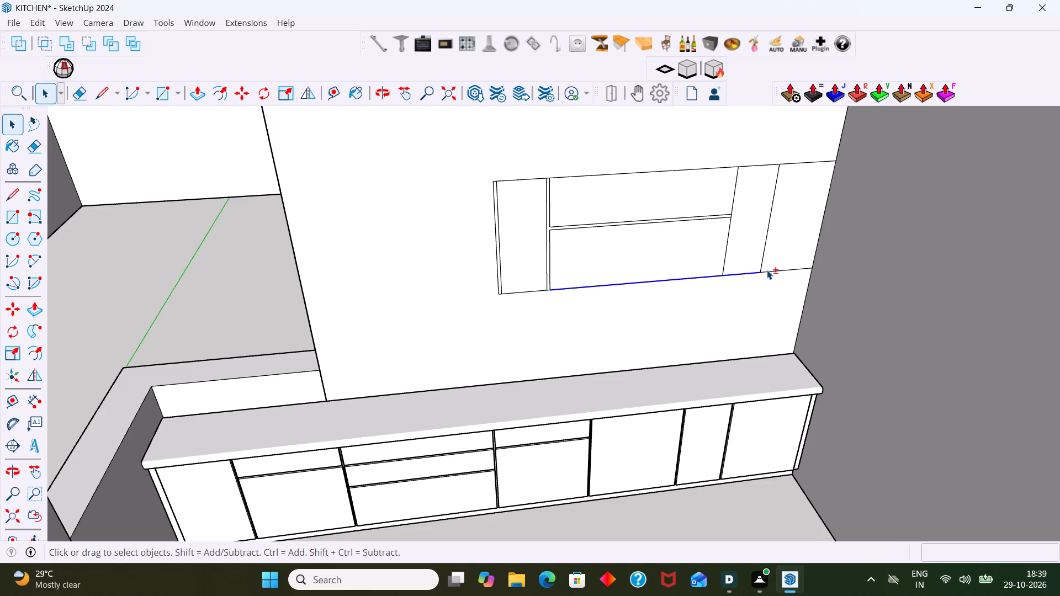
left_click(539, 290, "shift")
scroll(479, 296, "up", 10, "shift")
scroll(509, 290, "up", 12, "shift")
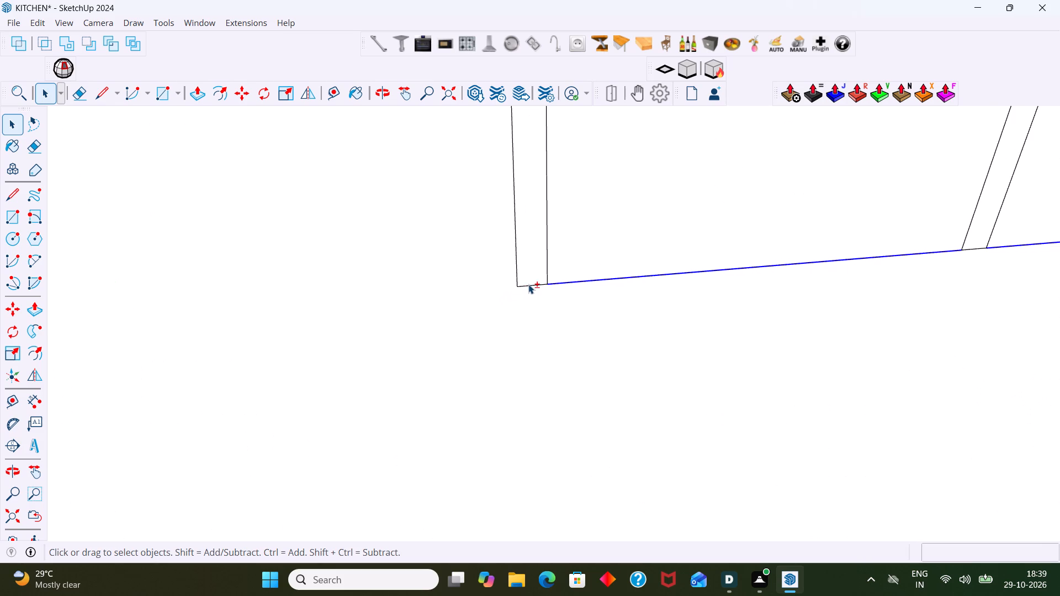
left_click(528, 284, "shift")
scroll(519, 286, "up", 3, "shift")
scroll(519, 297, "down", 12, "shift")
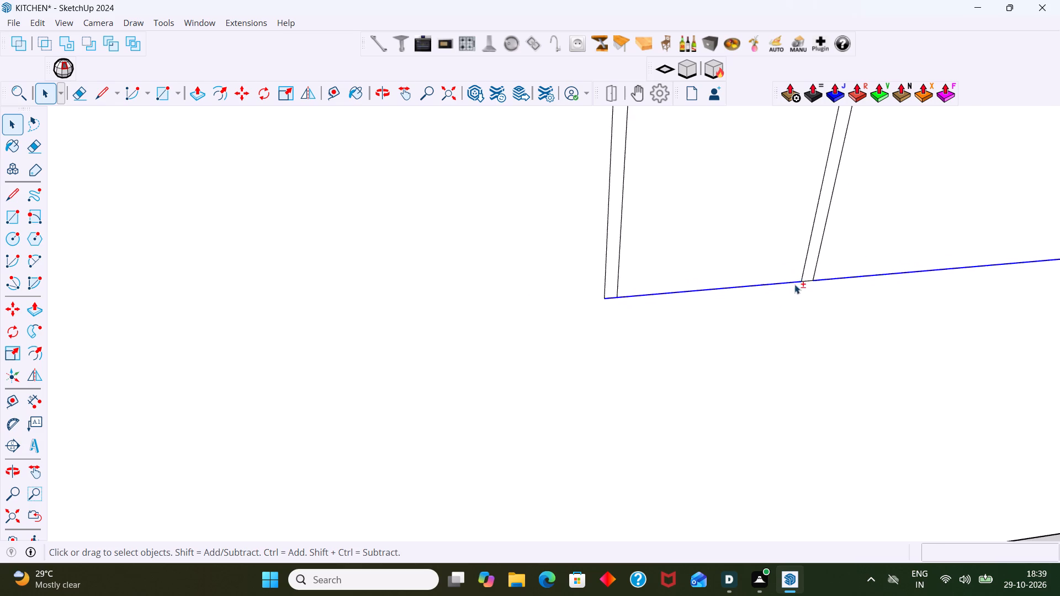
scroll(796, 283, "up", 7, "shift")
left_click(811, 281, "shift")
scroll(811, 283, "down", 8, "shift")
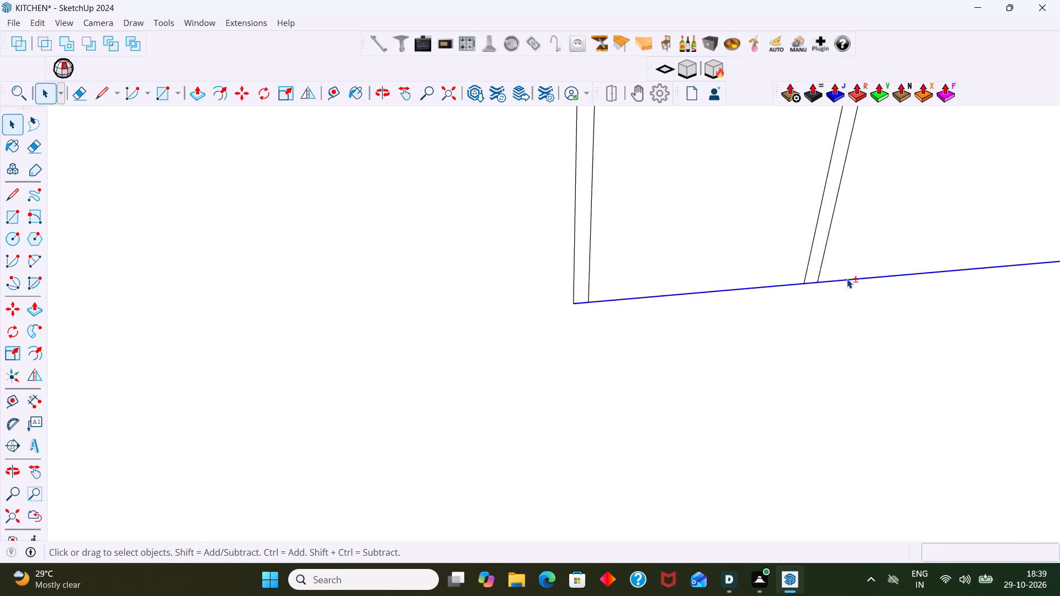
scroll(847, 279, "down", 5, "shift")
middle_click_drag(865, 292, 365, 318, "shift")
scroll(538, 312, "down", 4, "shift")
scroll(729, 288, "up", 4, "shift")
scroll(756, 281, "down", 4, "shift")
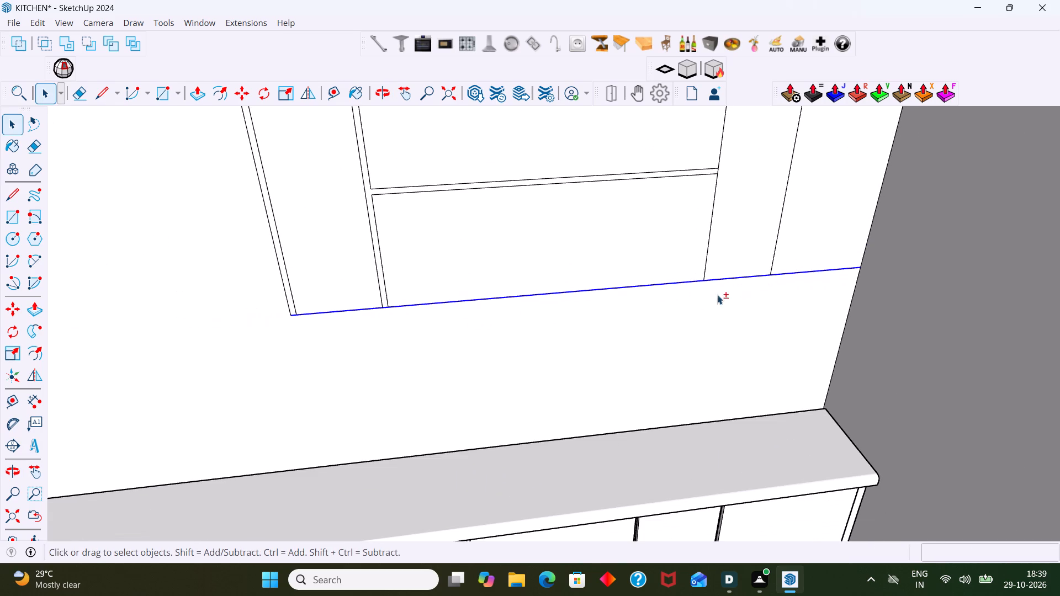
key("m")
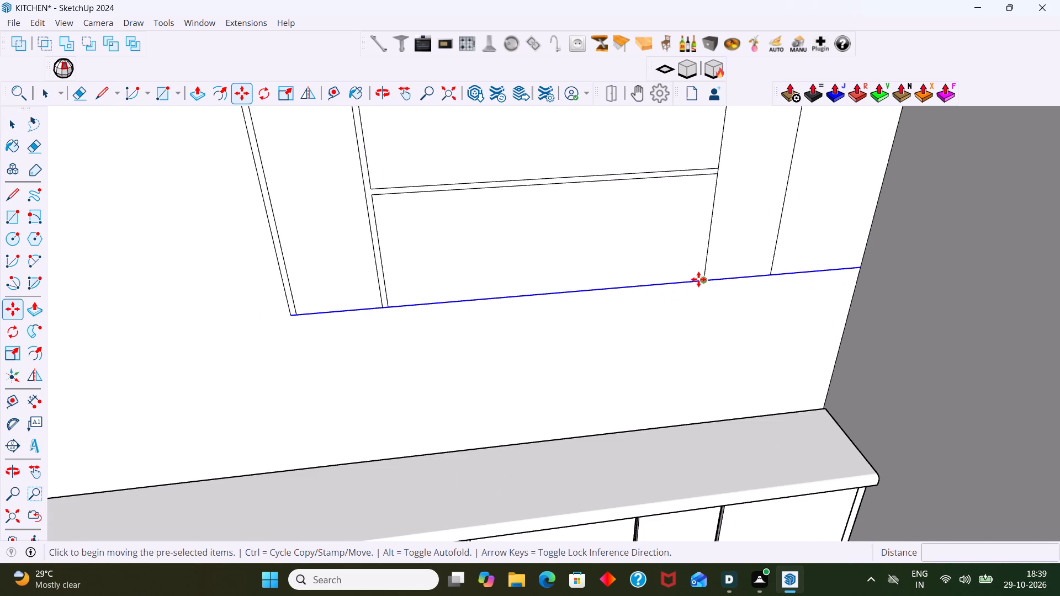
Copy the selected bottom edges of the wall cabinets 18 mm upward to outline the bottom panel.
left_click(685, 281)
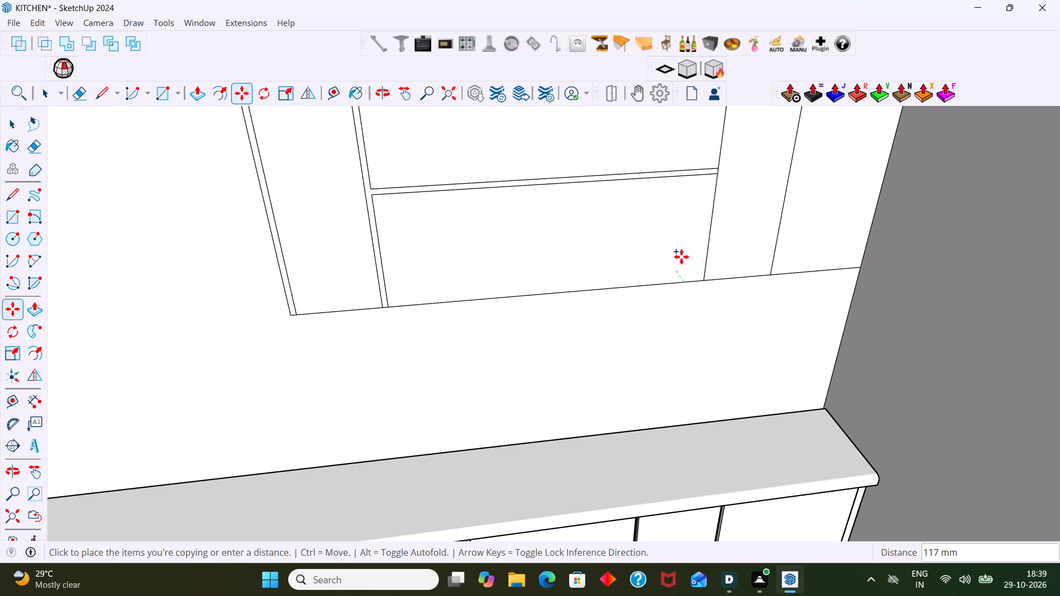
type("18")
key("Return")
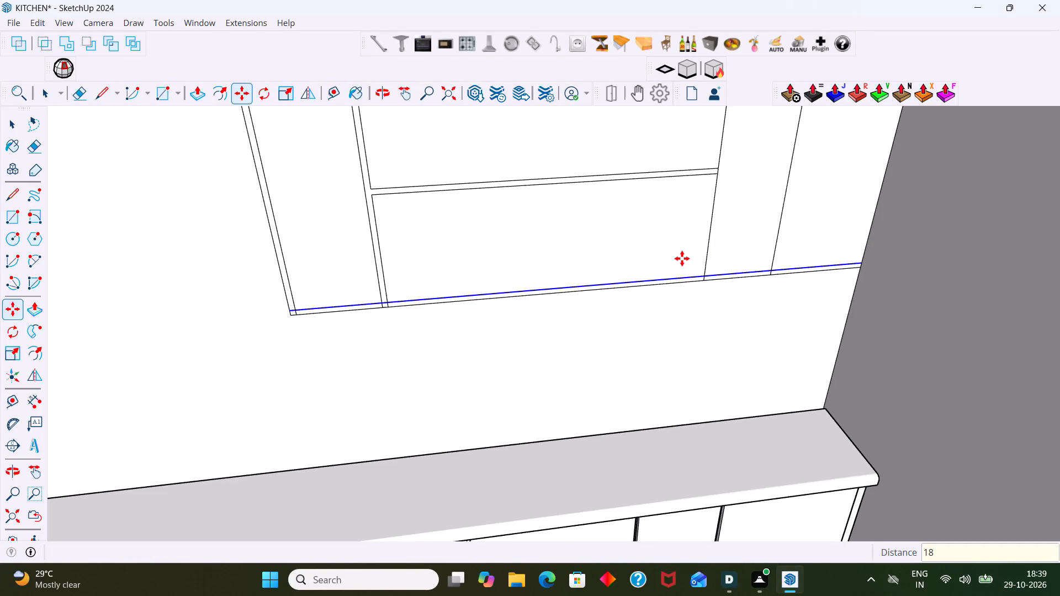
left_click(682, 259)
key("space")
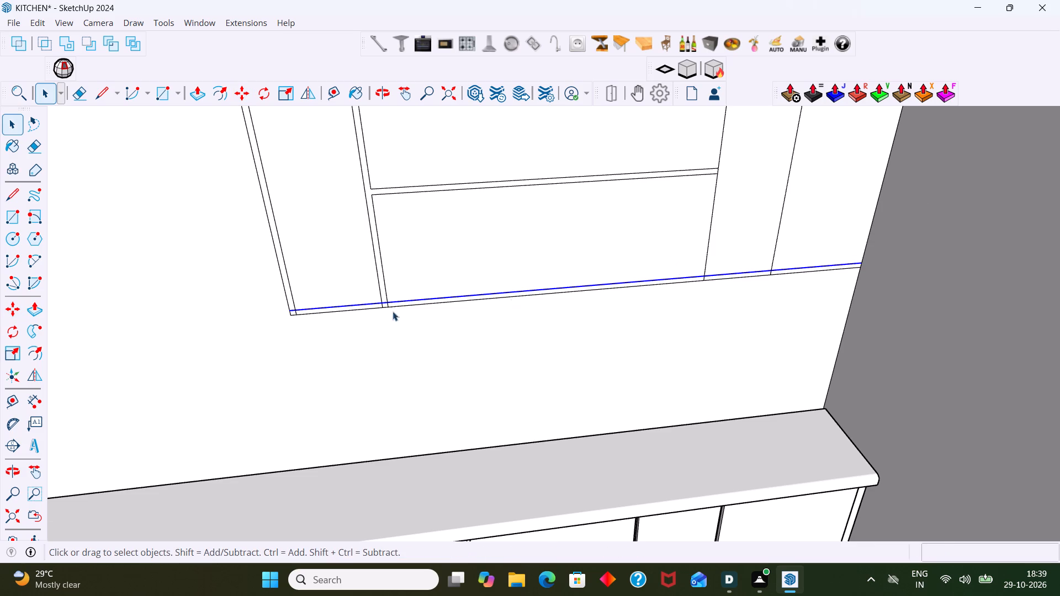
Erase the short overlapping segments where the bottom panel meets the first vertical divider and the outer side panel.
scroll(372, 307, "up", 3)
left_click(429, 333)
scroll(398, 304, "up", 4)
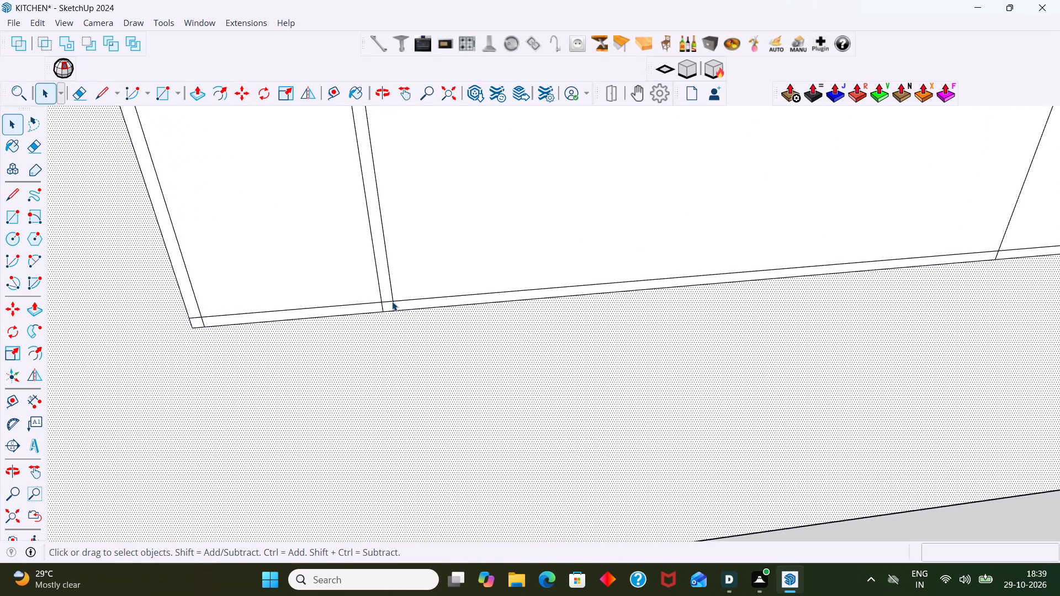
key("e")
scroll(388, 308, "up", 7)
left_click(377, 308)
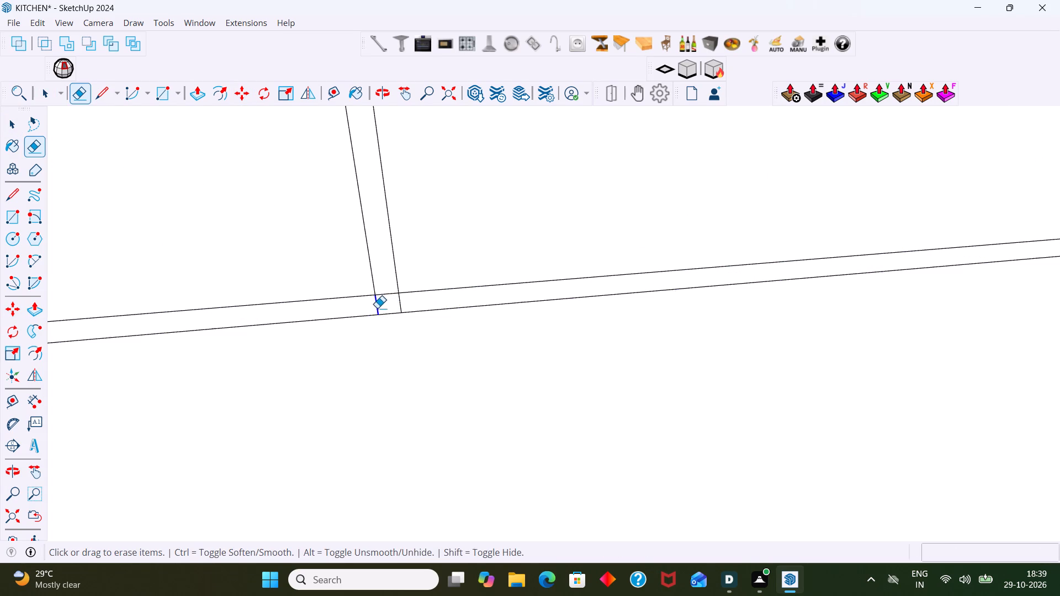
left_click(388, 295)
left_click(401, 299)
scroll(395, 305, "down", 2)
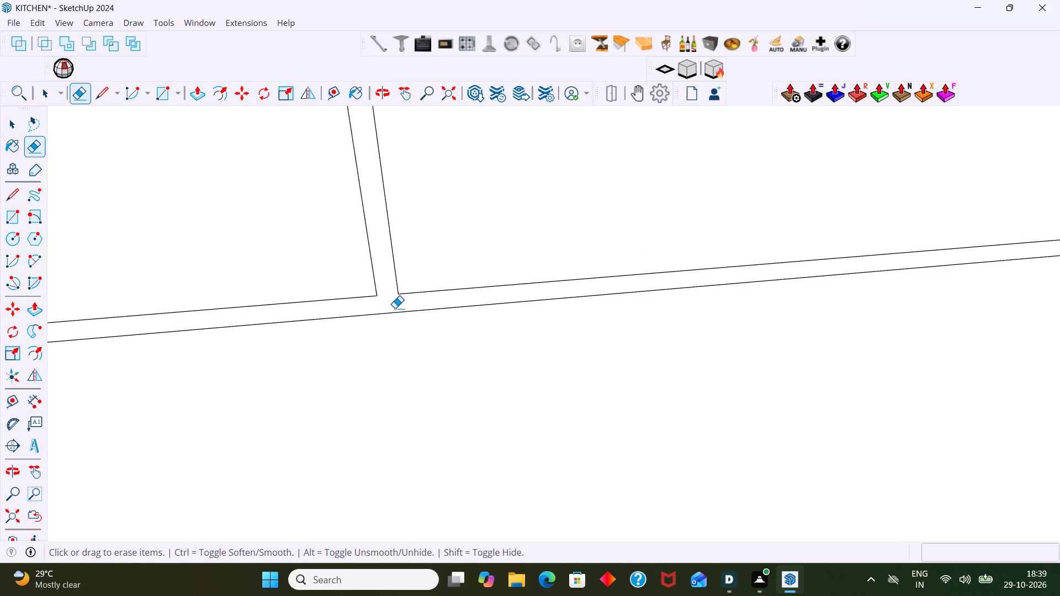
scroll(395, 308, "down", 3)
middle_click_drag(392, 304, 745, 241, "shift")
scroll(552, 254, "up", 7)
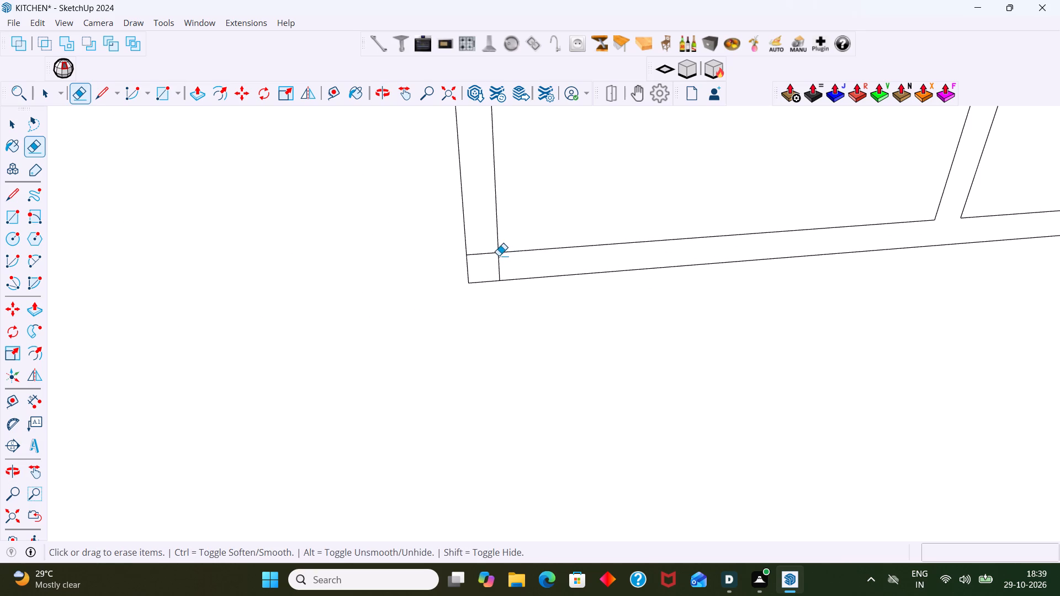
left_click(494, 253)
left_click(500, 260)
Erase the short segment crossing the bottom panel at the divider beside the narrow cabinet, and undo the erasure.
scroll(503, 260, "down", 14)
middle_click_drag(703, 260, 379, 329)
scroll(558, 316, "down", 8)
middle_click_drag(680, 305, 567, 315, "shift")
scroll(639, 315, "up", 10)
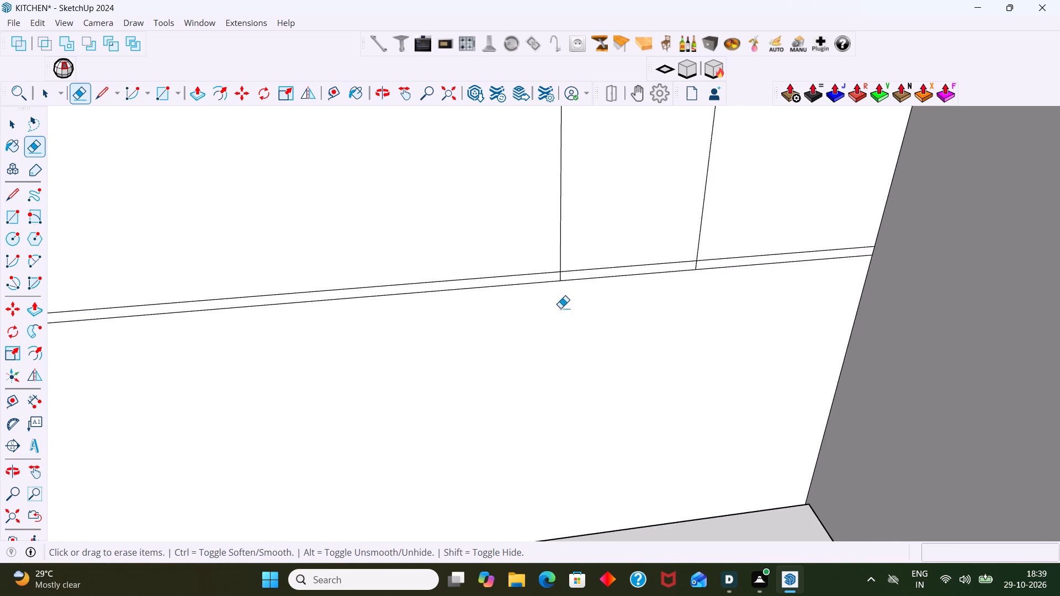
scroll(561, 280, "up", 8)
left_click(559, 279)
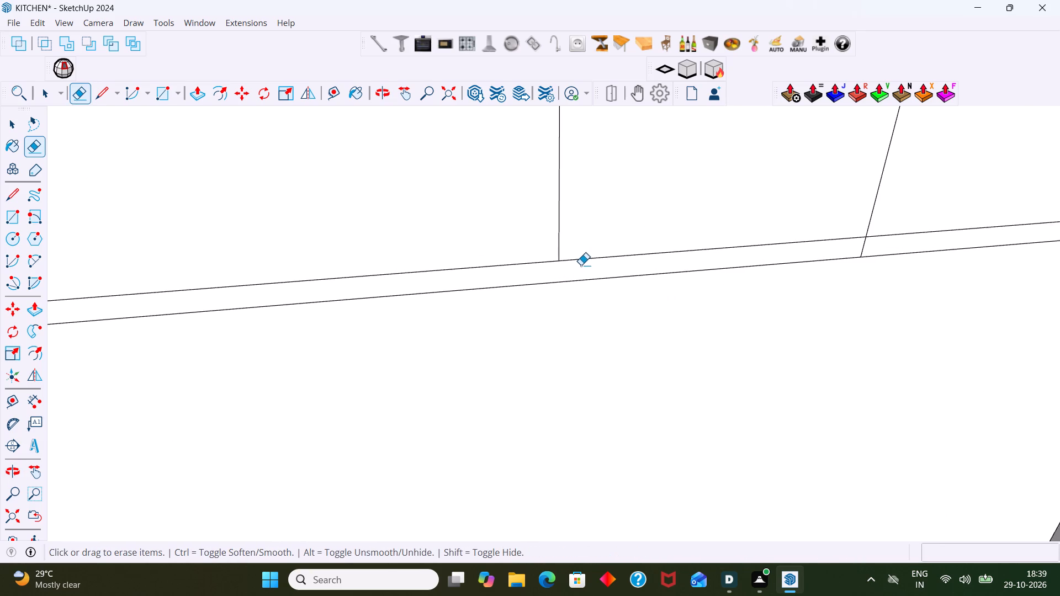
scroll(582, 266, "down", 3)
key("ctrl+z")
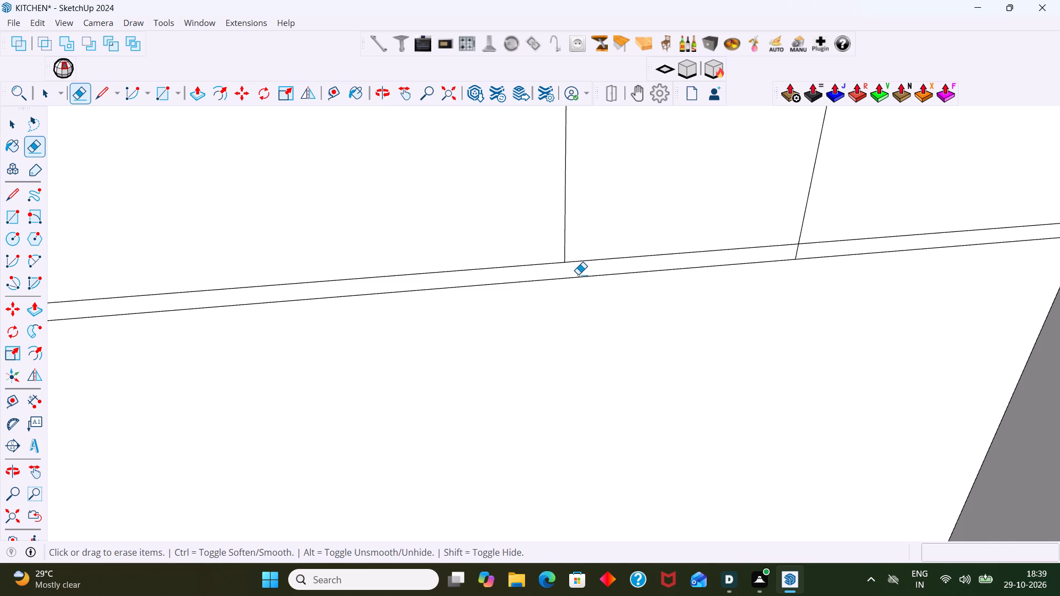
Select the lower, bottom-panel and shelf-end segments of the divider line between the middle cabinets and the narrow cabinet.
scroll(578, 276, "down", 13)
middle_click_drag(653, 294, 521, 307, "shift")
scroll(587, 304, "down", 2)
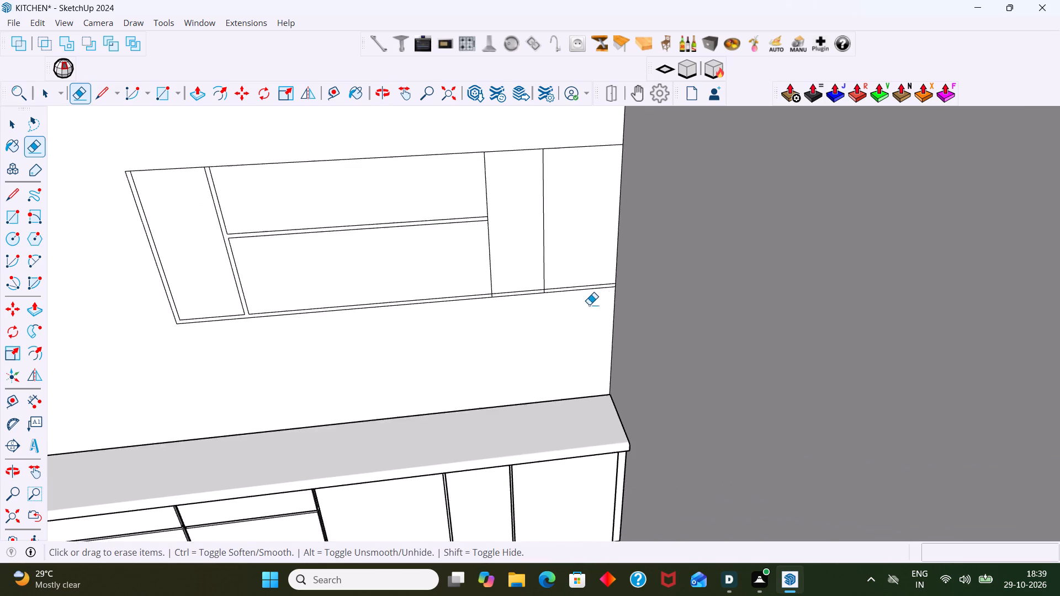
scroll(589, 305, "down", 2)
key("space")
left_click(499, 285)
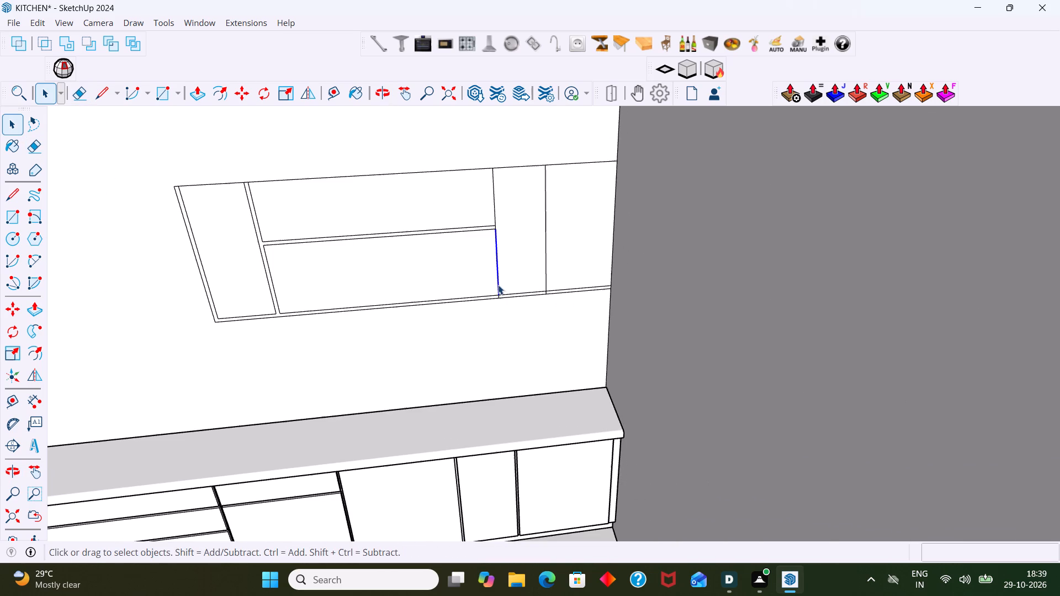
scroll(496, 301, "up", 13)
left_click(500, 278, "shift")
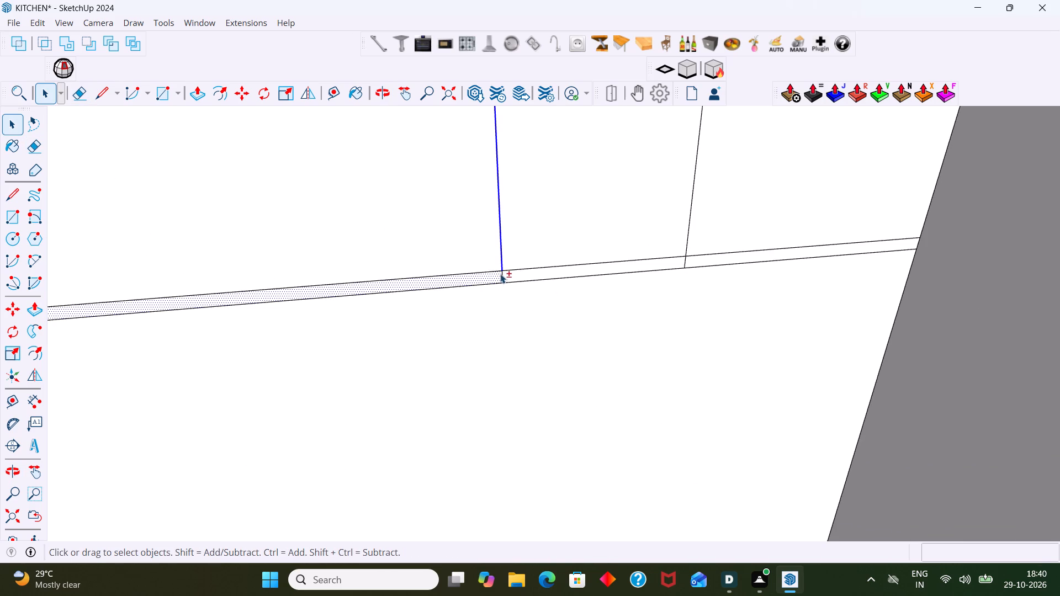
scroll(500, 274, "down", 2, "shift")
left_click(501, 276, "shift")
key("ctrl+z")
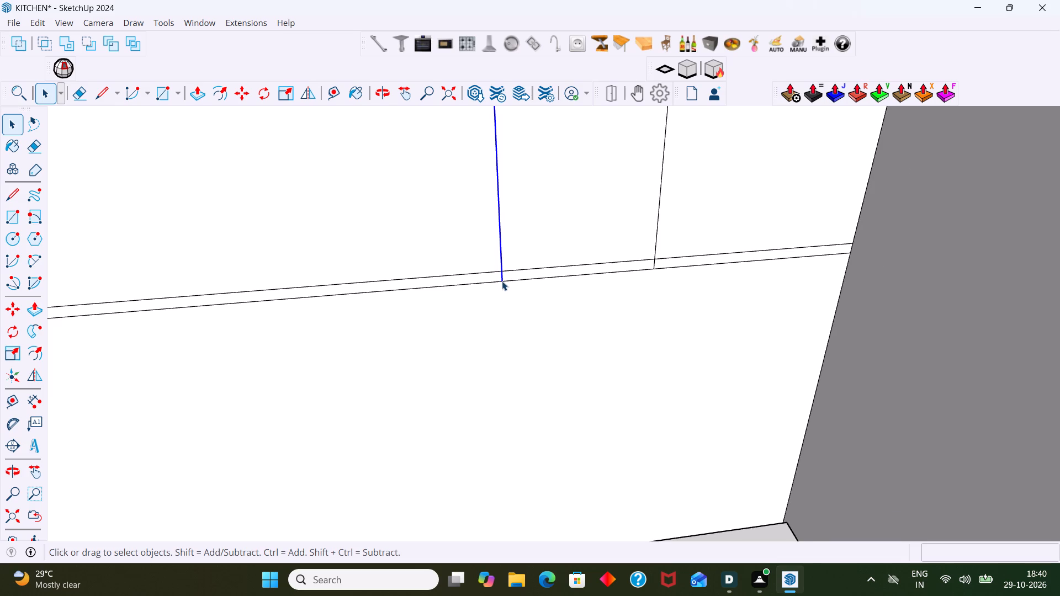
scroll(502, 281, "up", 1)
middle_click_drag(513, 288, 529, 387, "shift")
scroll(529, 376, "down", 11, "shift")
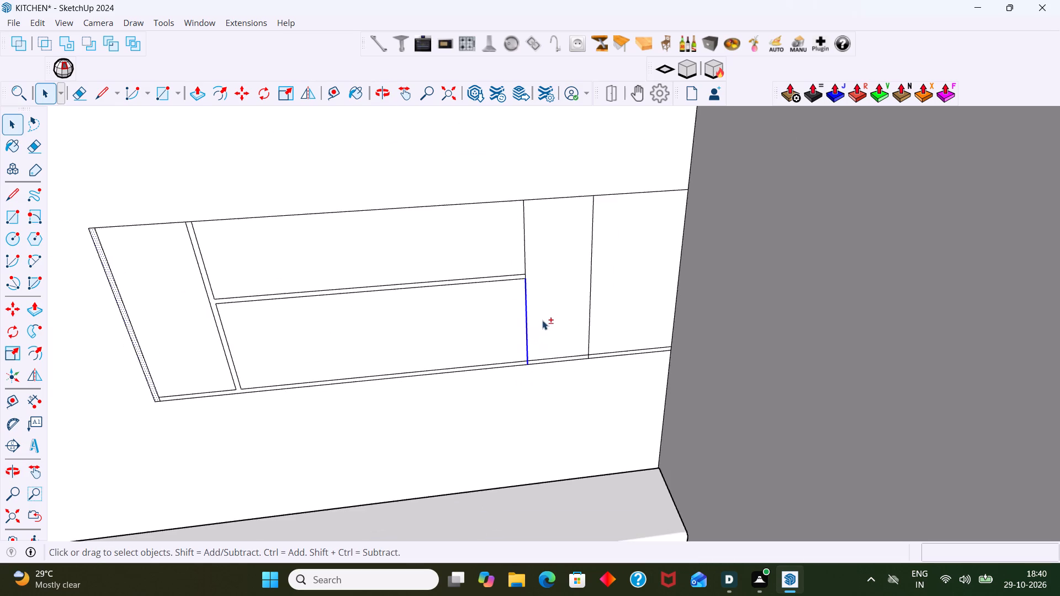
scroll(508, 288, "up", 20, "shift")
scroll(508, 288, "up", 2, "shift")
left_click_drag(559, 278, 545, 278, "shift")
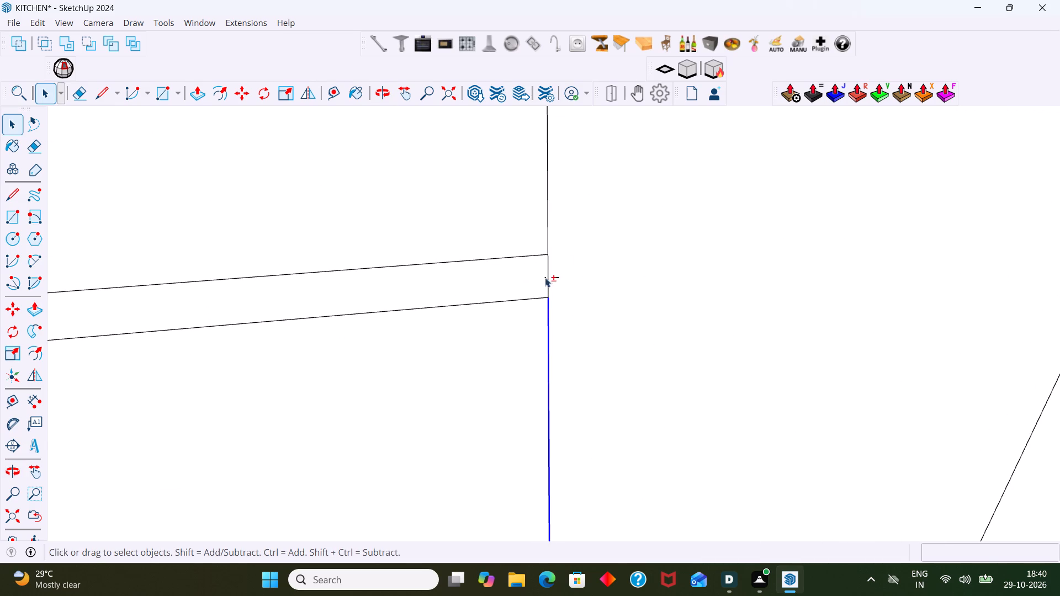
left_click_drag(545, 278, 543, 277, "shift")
Undo the recent edits back through the bottom panel and the first cabinet's side panel copies, and clear the selection.
key("ctrl+z")
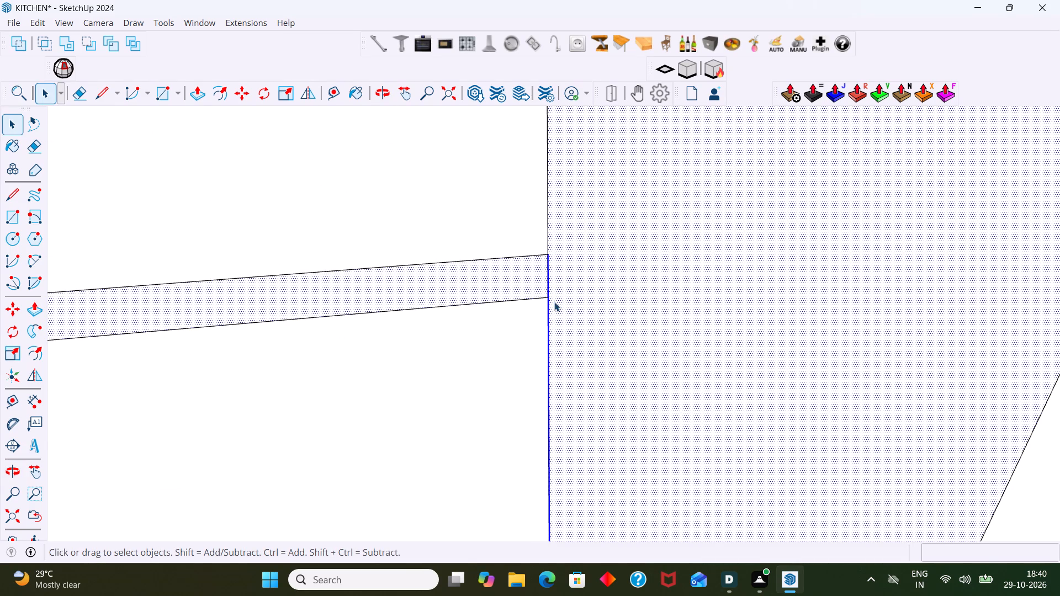
key("ctrl+z")
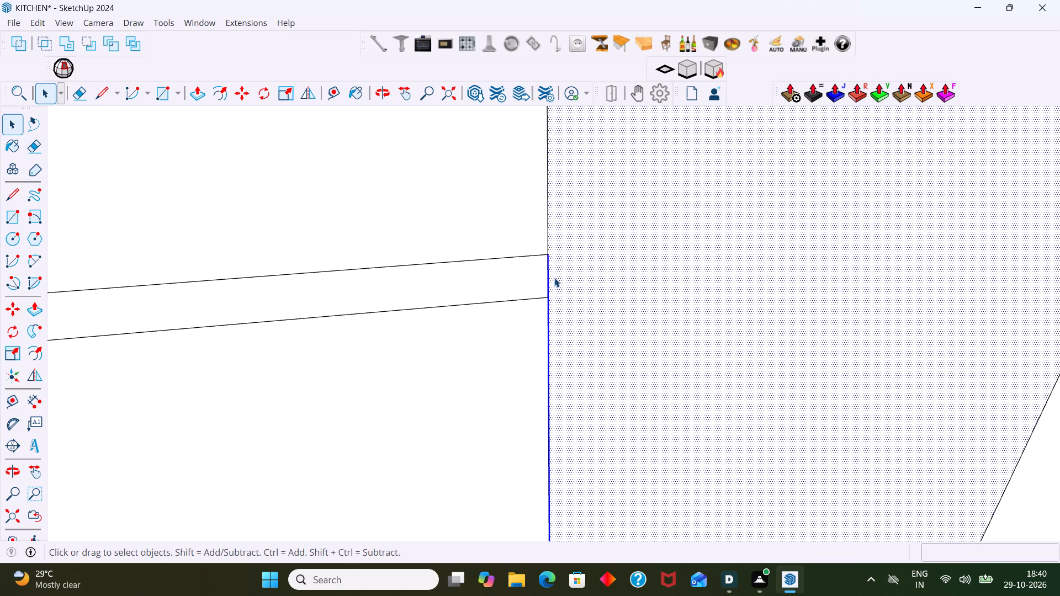
key("ctrl+z")
key("ctrl+z")
key("ctrl+z")
key("ctrl+z")
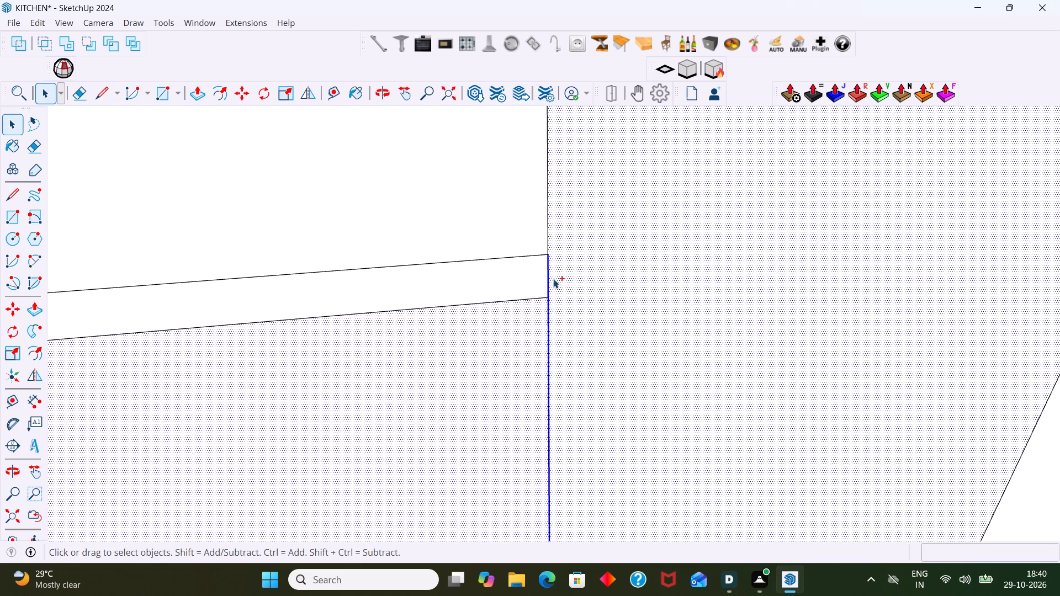
key("z")
key("space")
left_click(560, 351)
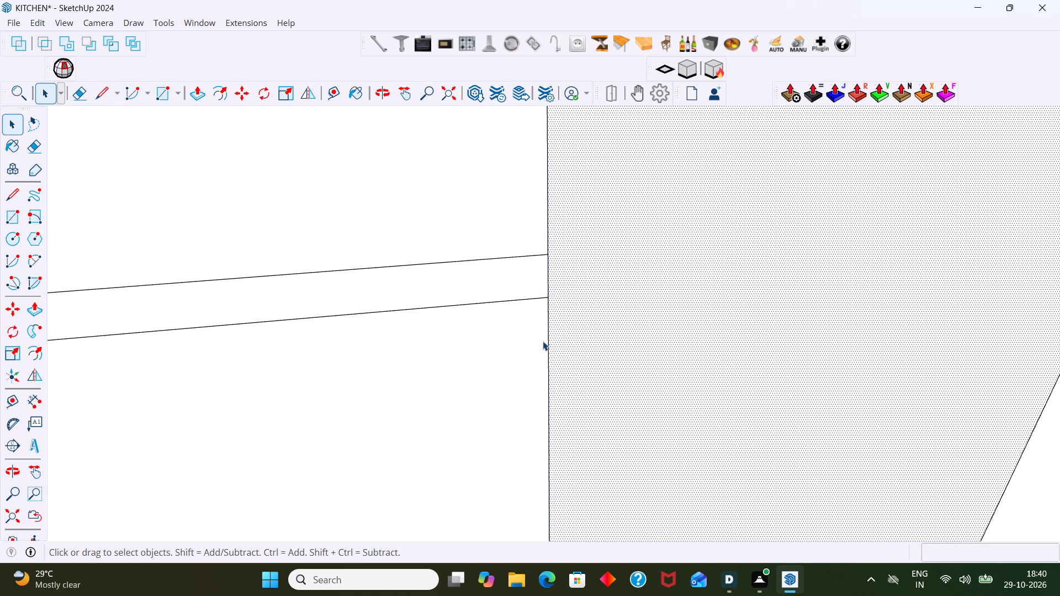
scroll(565, 331, "down", 20)
scroll(565, 331, "down", 13)
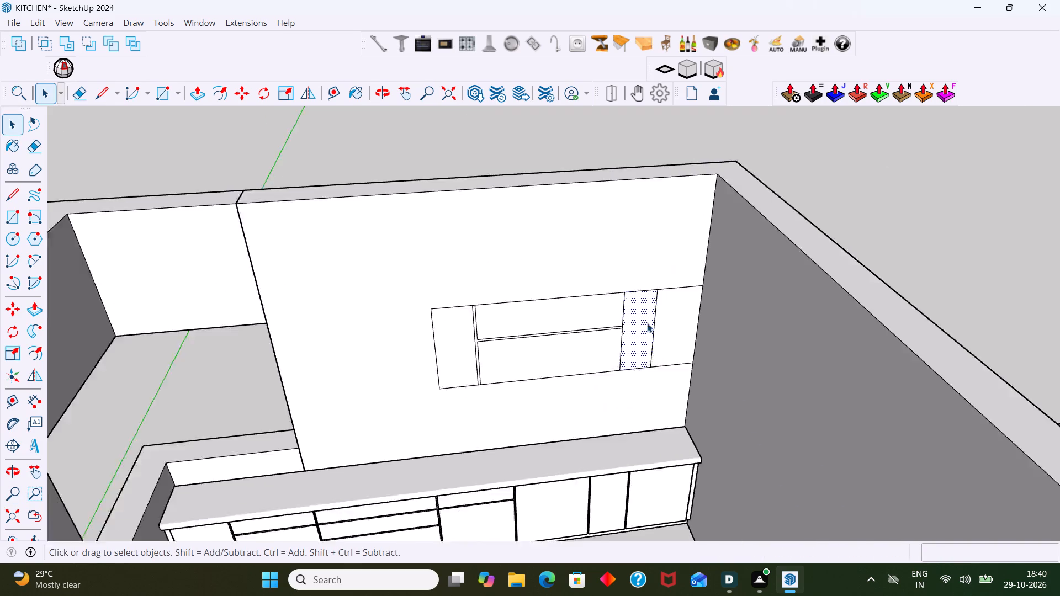
scroll(647, 323, "down", 6)
left_click(741, 306)
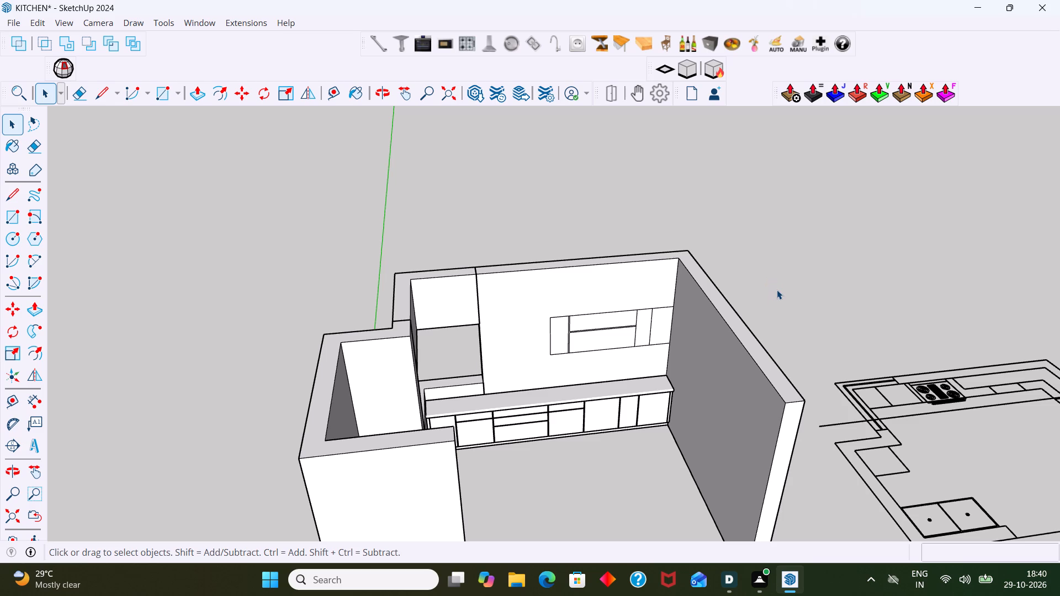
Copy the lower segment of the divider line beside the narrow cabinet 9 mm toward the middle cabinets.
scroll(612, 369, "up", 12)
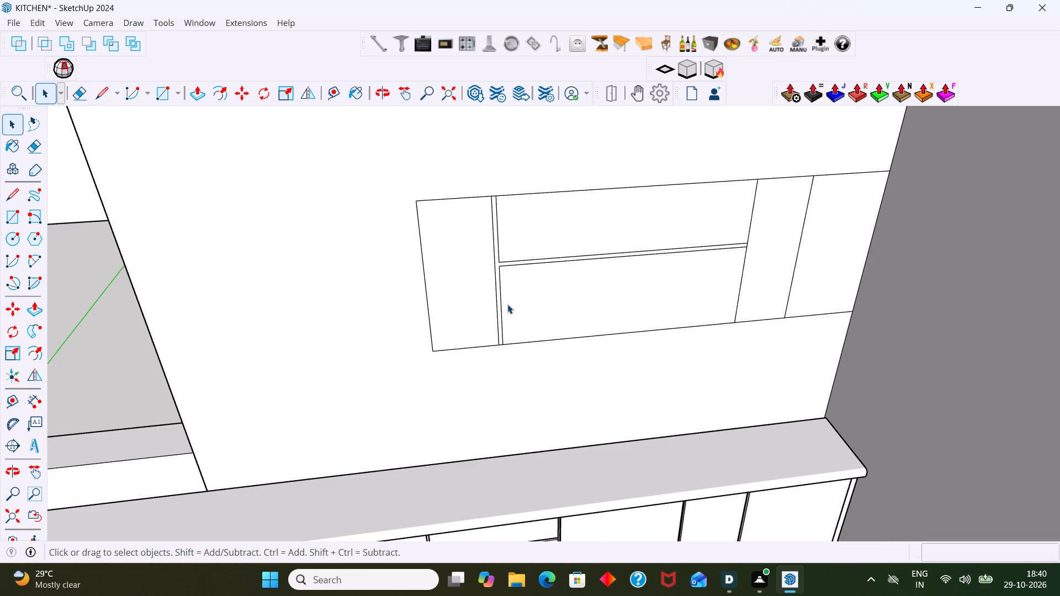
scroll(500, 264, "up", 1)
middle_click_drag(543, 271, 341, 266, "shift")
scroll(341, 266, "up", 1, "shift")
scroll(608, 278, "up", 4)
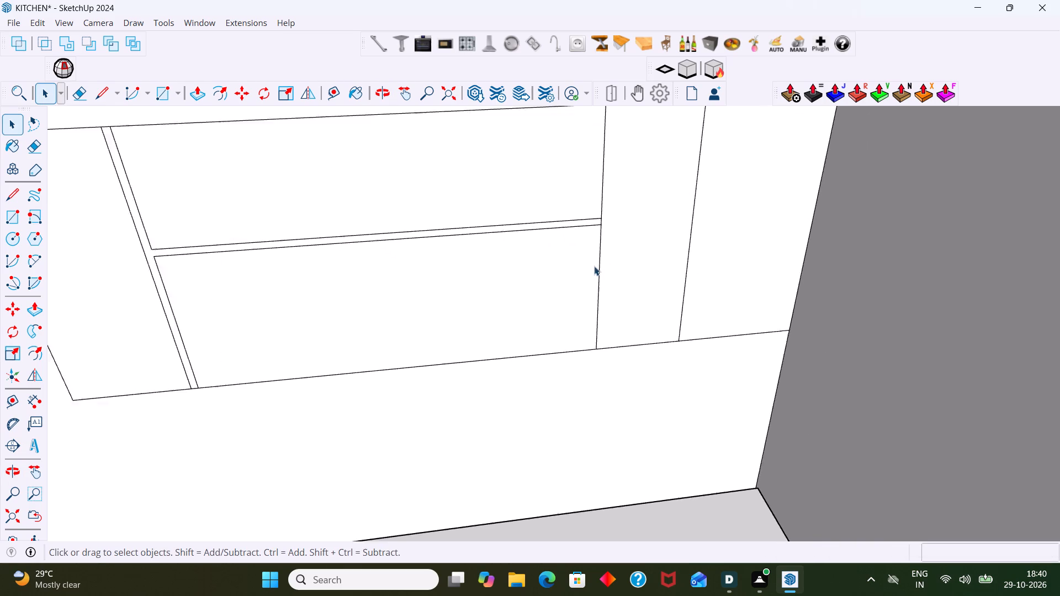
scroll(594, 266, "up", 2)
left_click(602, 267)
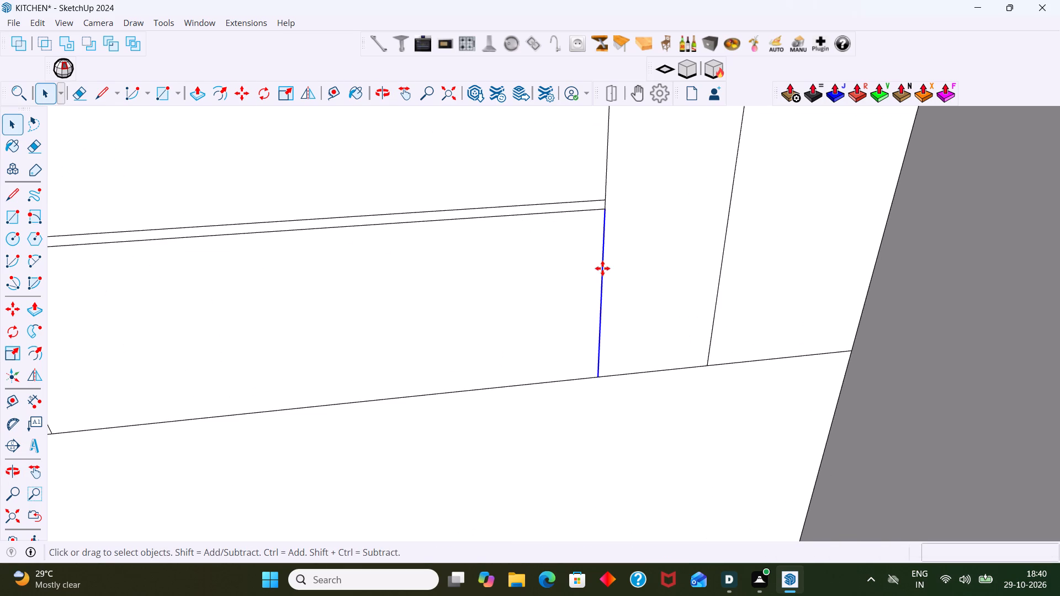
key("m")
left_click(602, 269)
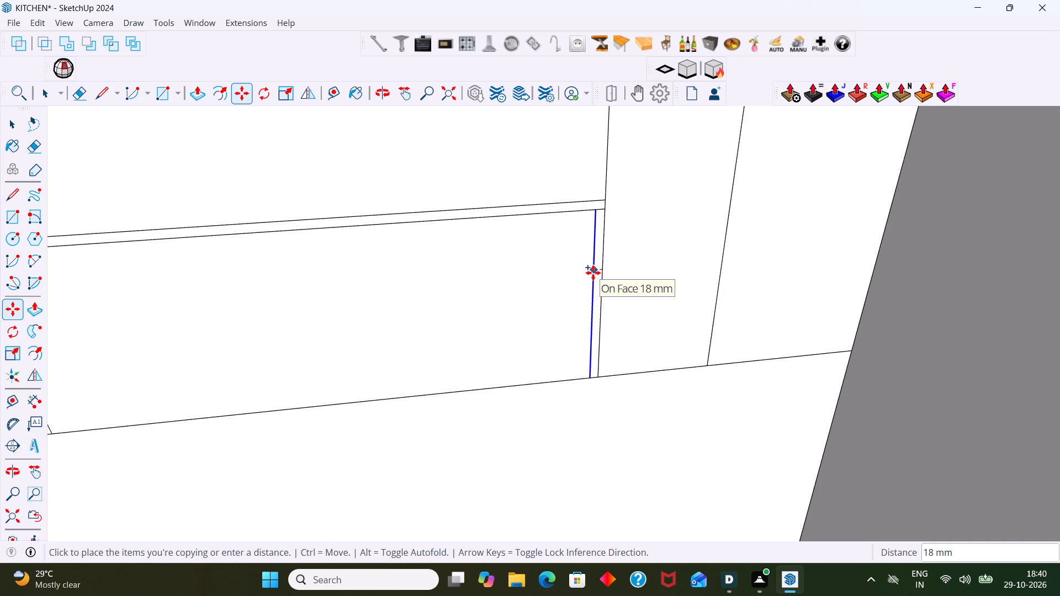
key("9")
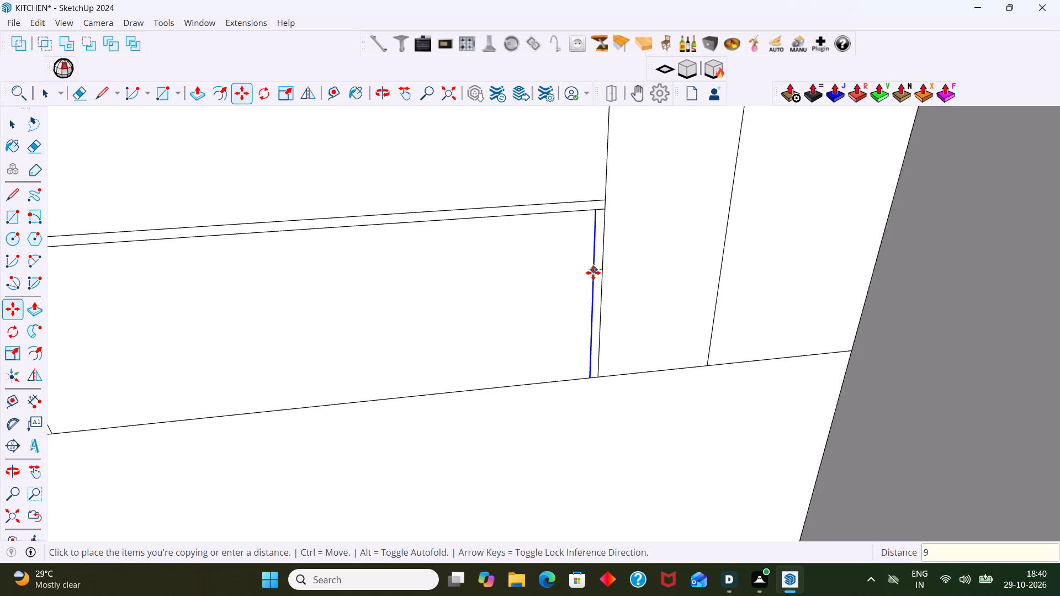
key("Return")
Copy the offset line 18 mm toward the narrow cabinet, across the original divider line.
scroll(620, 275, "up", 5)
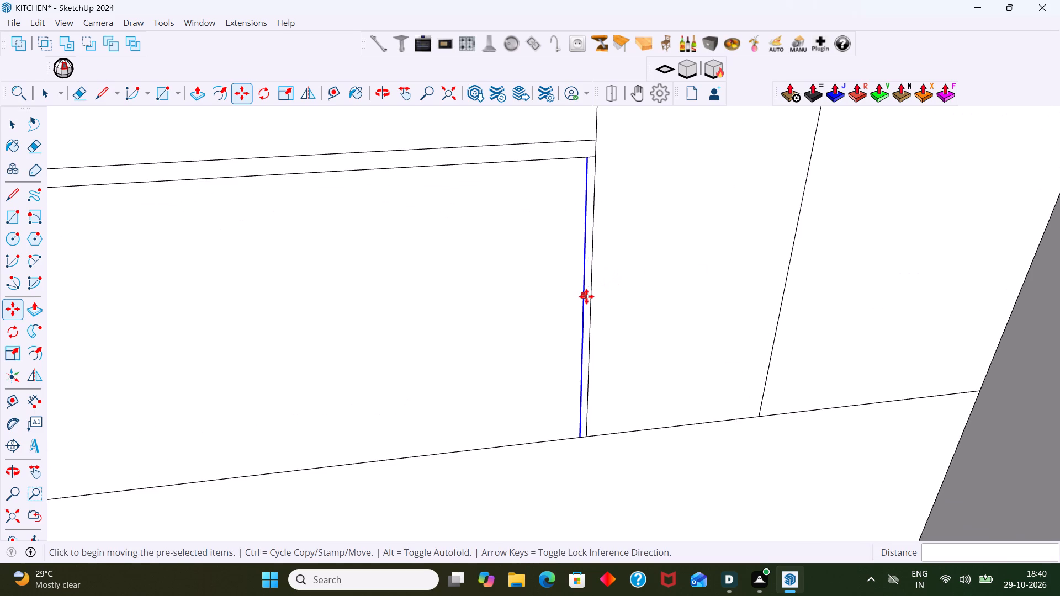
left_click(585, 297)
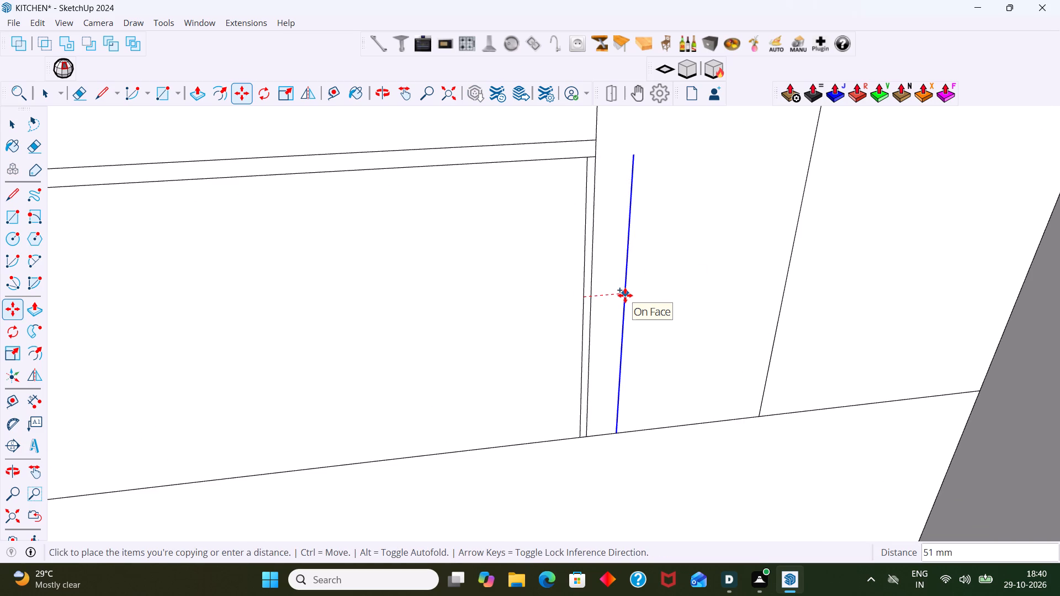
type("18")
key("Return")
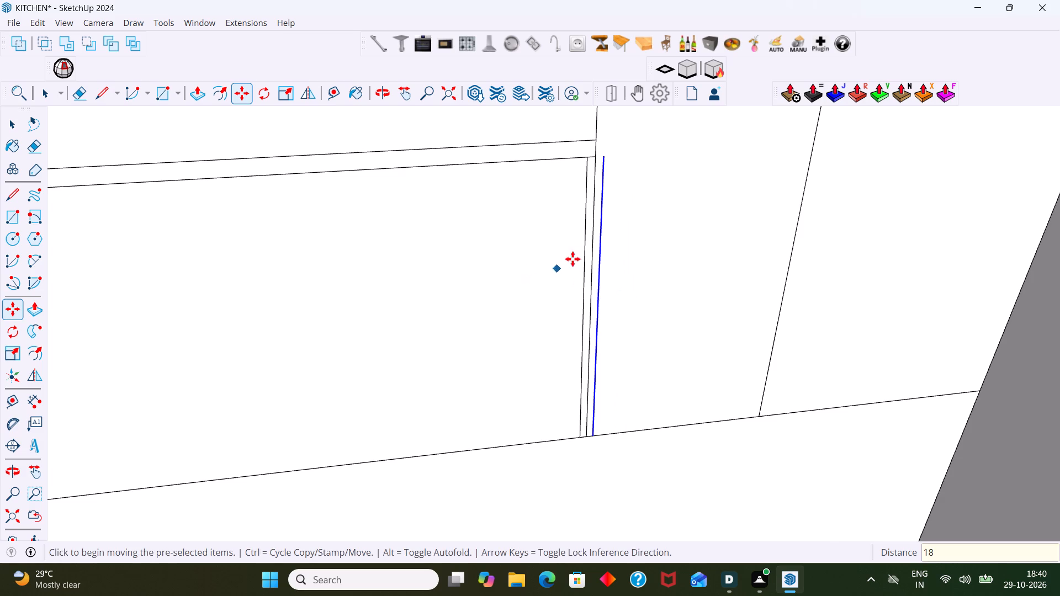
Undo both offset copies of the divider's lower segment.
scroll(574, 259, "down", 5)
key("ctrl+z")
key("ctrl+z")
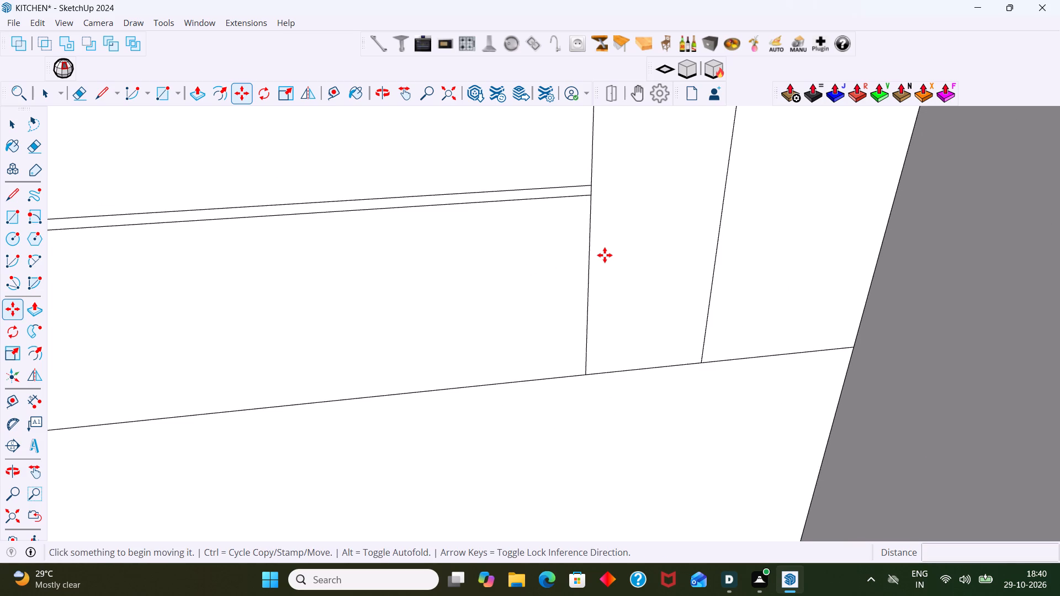
Copy all segments of the divider line between the middle cabinets and the narrow cabinet 9 mm toward the narrow cabinet.
key("space")
left_click(588, 287)
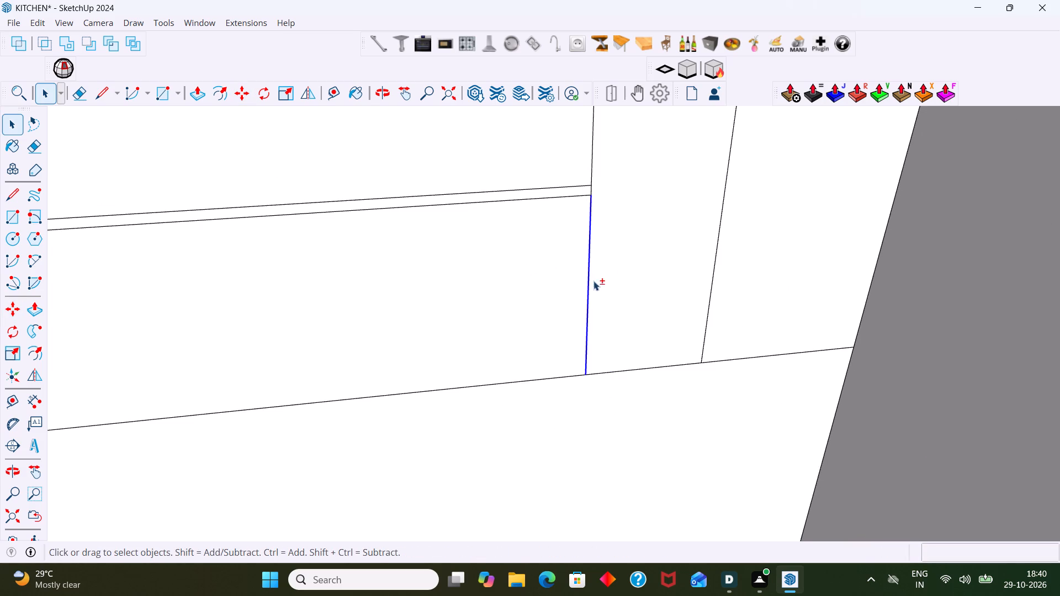
scroll(582, 145, "up", 9, "shift")
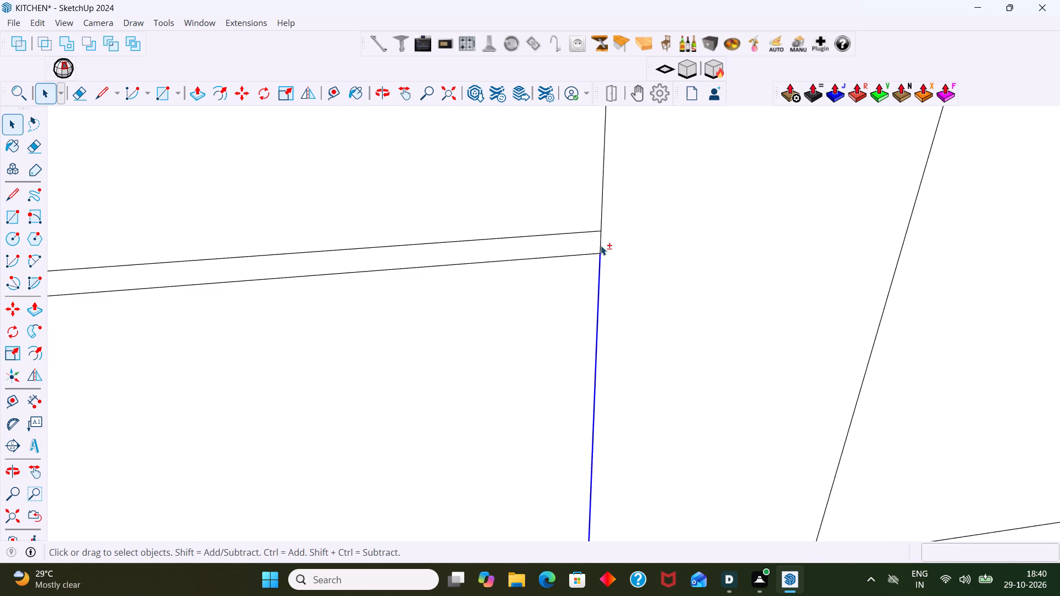
left_click(601, 246, "shift")
left_click(601, 191, "shift")
scroll(603, 189, "down", 16, "shift")
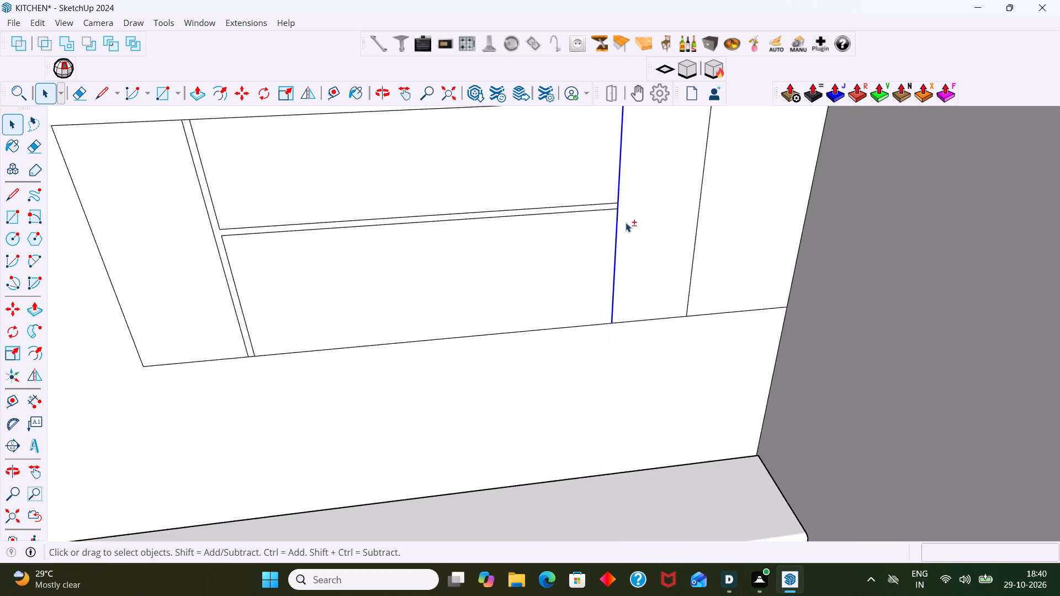
middle_click_drag(622, 235, 608, 338, "shift")
scroll(607, 311, "up", 3, "shift")
middle_click_drag(601, 291, 580, 236, "shift")
key("m")
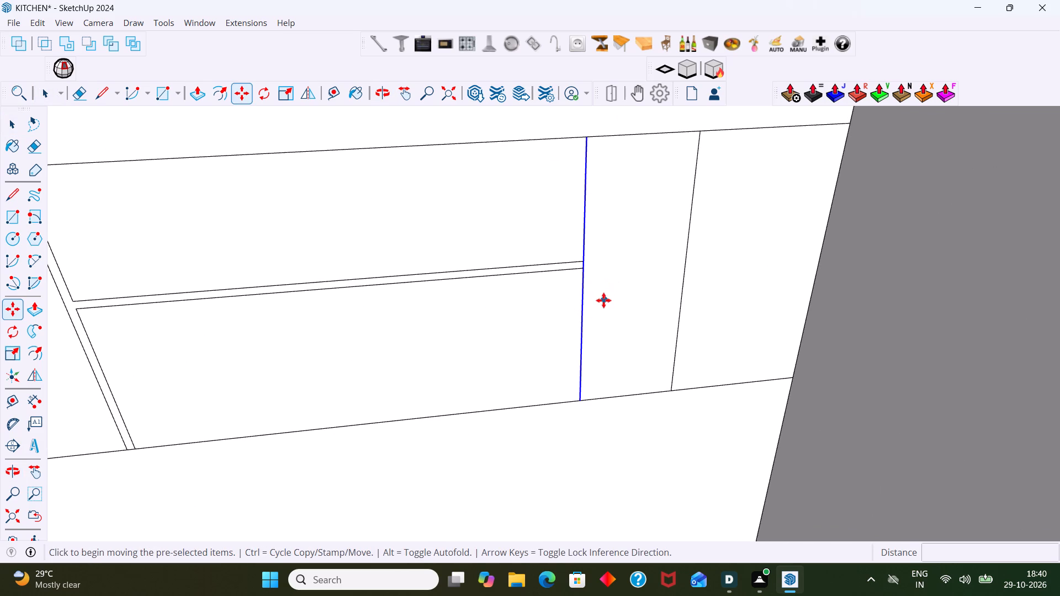
left_click(584, 314)
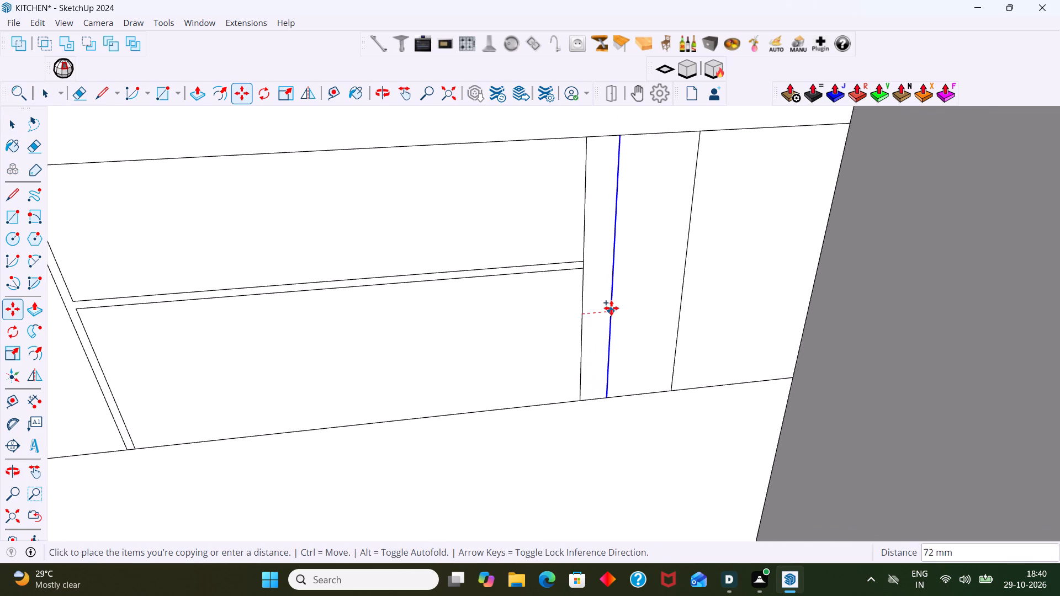
key("9")
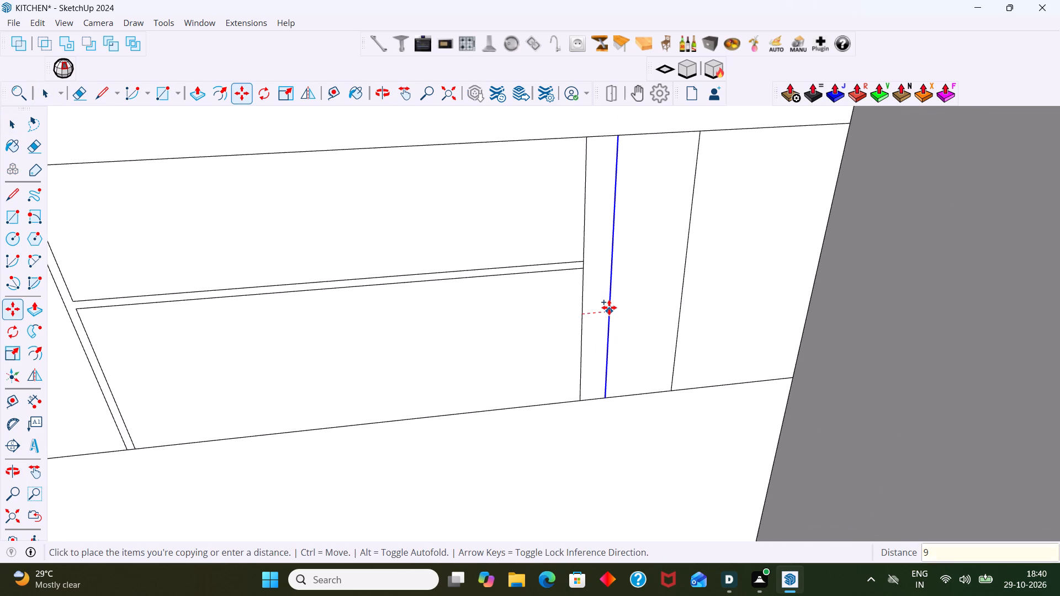
key("Return")
Copy the offset line 18 mm back toward the middle cabinets, across the original divider line.
scroll(569, 317, "up", 5)
left_click(595, 321)
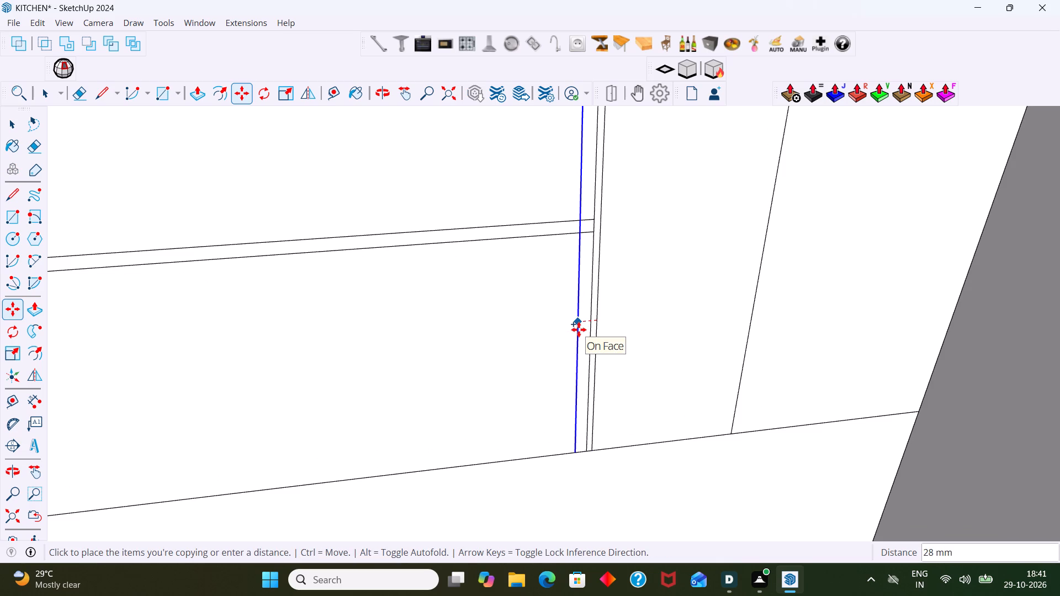
type("18")
key("Return")
key("space")
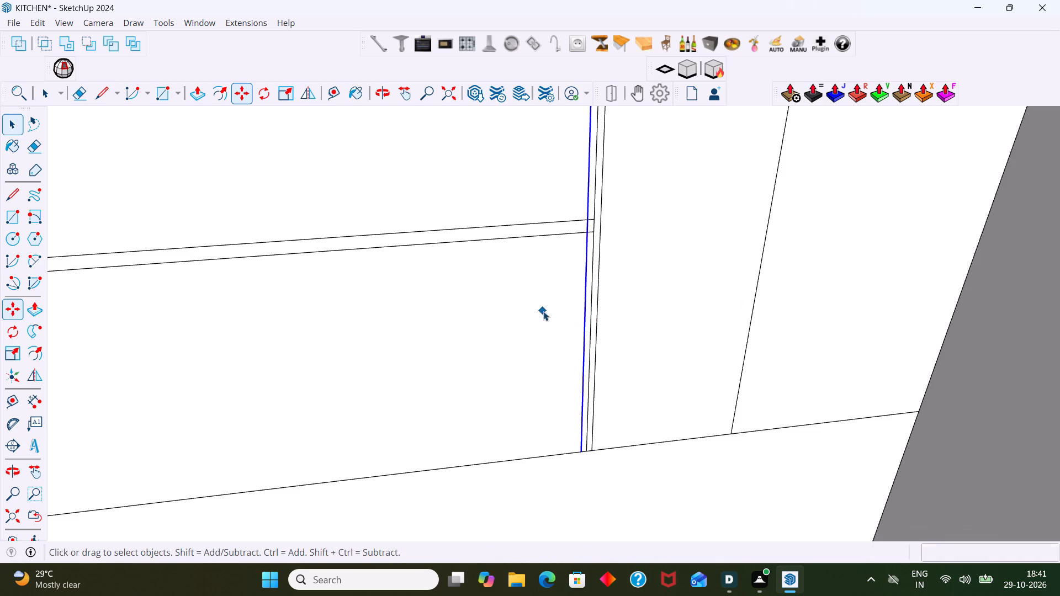
Erase the original centre divider segments and the shelf line ends inside the 18 mm divider strip.
key("e")
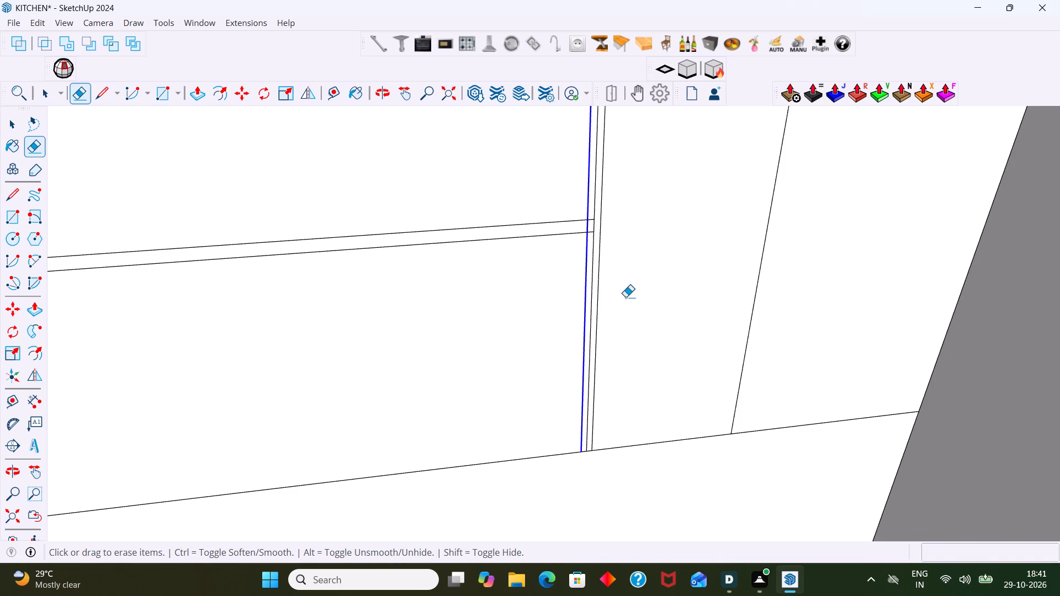
scroll(612, 290, "up", 4)
left_click(590, 290)
left_click(587, 289)
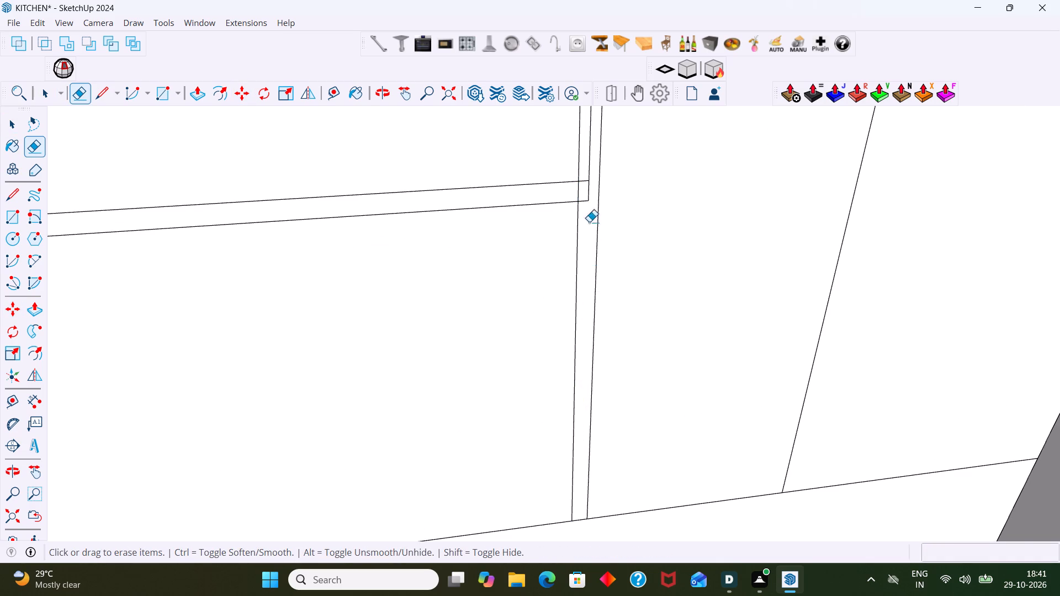
left_click(587, 195)
left_click(590, 174)
left_click(587, 179)
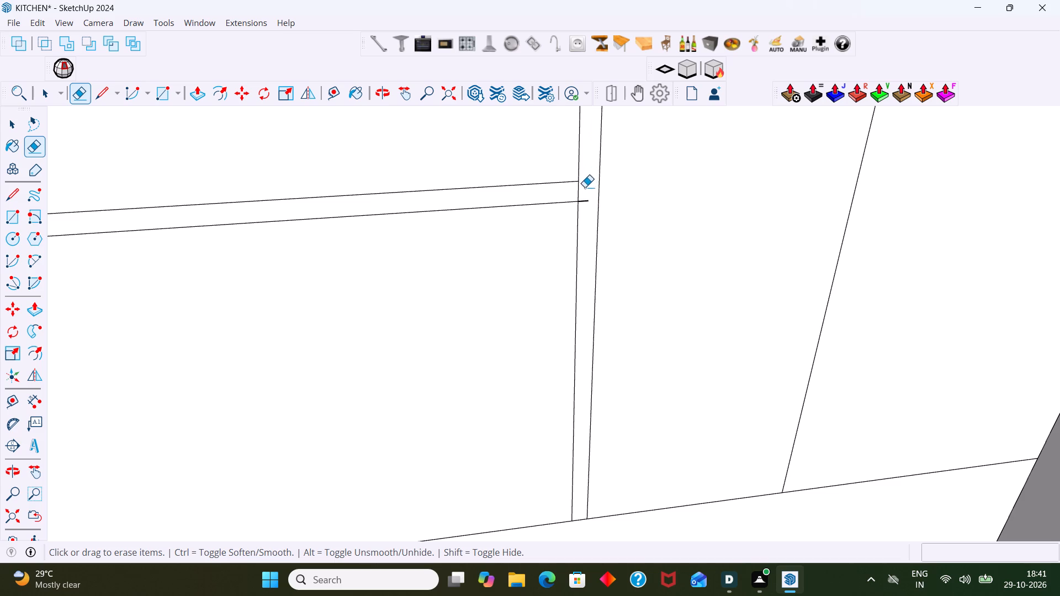
left_click(587, 201)
left_click(577, 194)
Copy the divider line between the narrow cabinet and the corner cabinet 9 mm toward the wall corner.
scroll(582, 191, "down", 1)
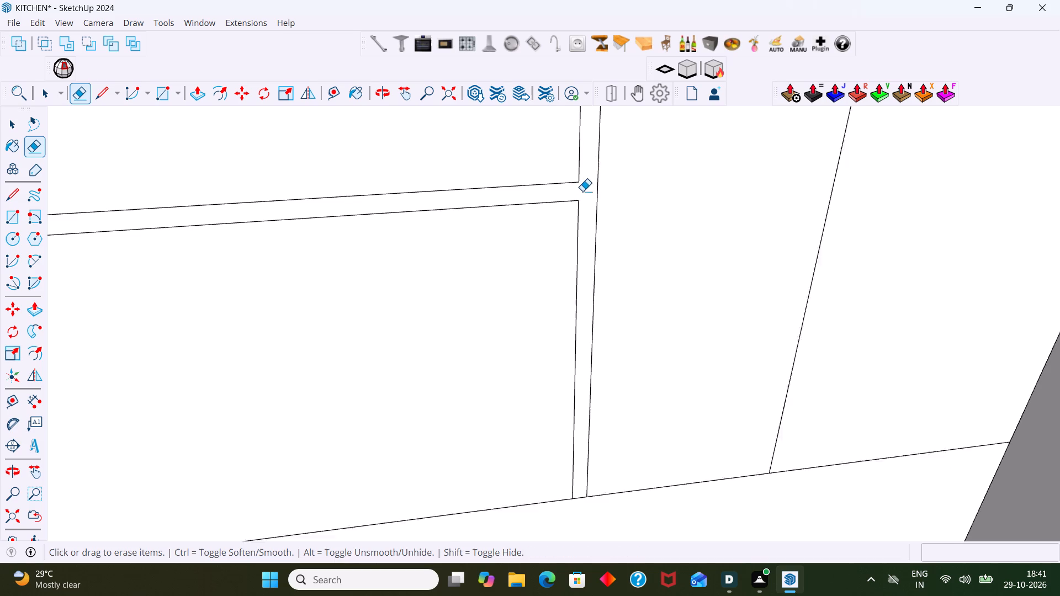
scroll(582, 191, "down", 10)
middle_click_drag(591, 205, 520, 340)
scroll(540, 318, "down", 7)
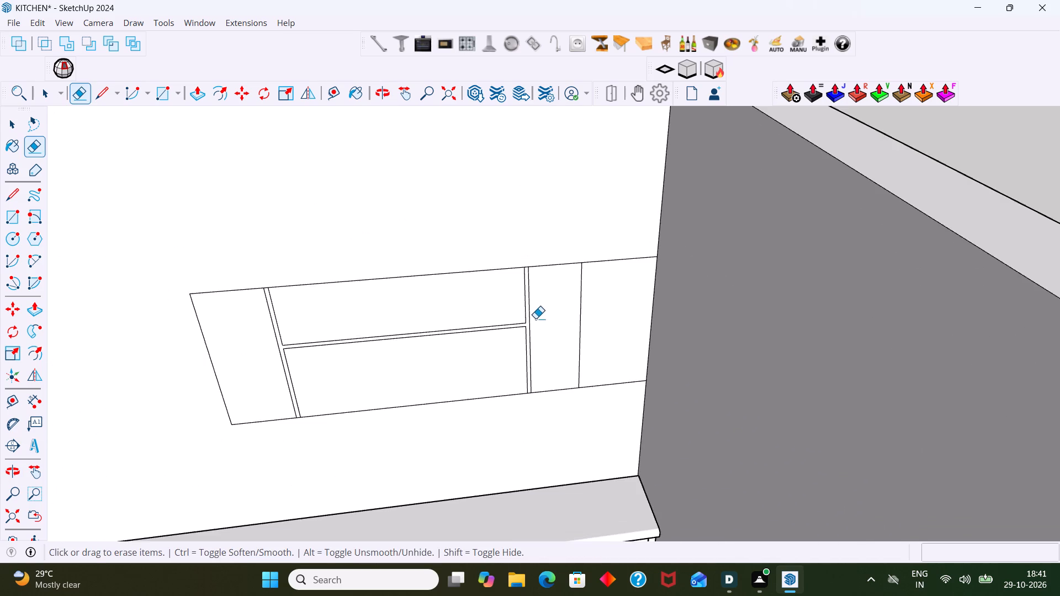
middle_click_drag(507, 326, 544, 295, "shift")
scroll(489, 326, "up", 3)
middle_click_drag(414, 346, 512, 307, "shift")
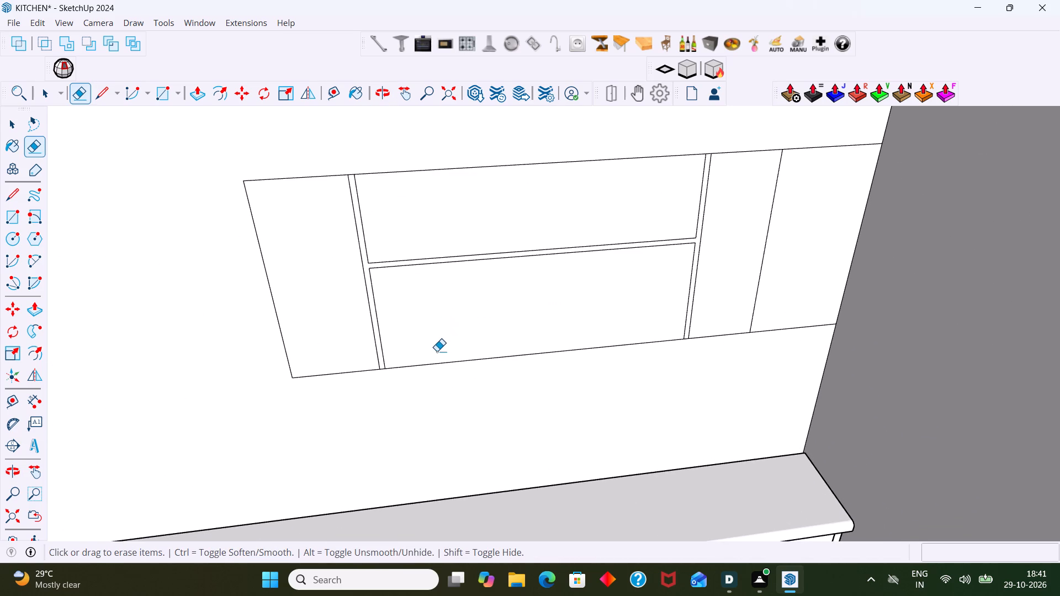
scroll(489, 337, "down", 2)
key("space")
middle_click_drag(573, 292, 346, 312, "shift")
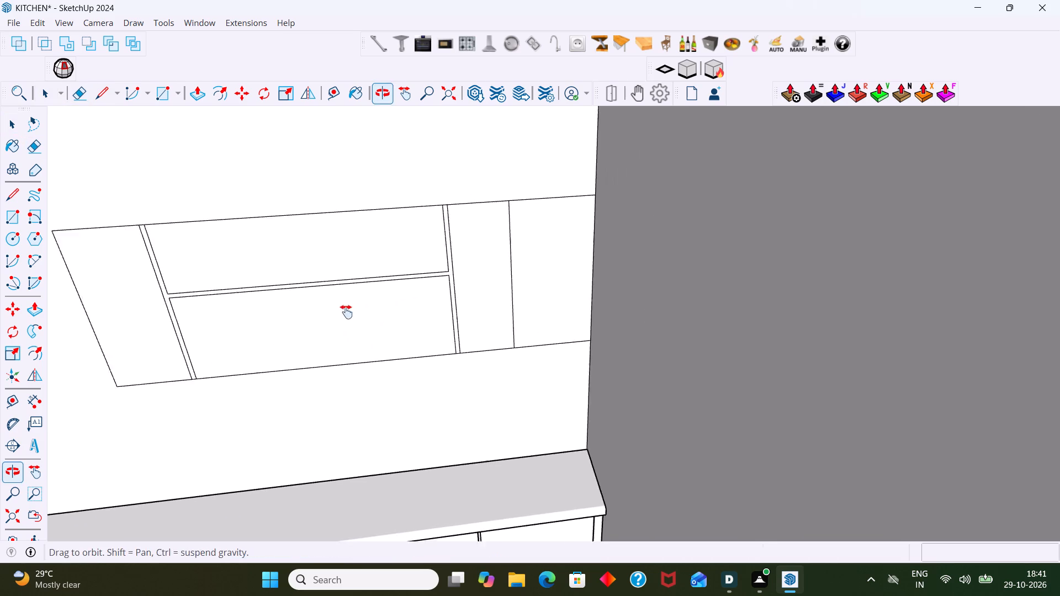
middle_click_drag(346, 312, 345, 314, "shift")
scroll(563, 316, "up", 3)
left_click(470, 336)
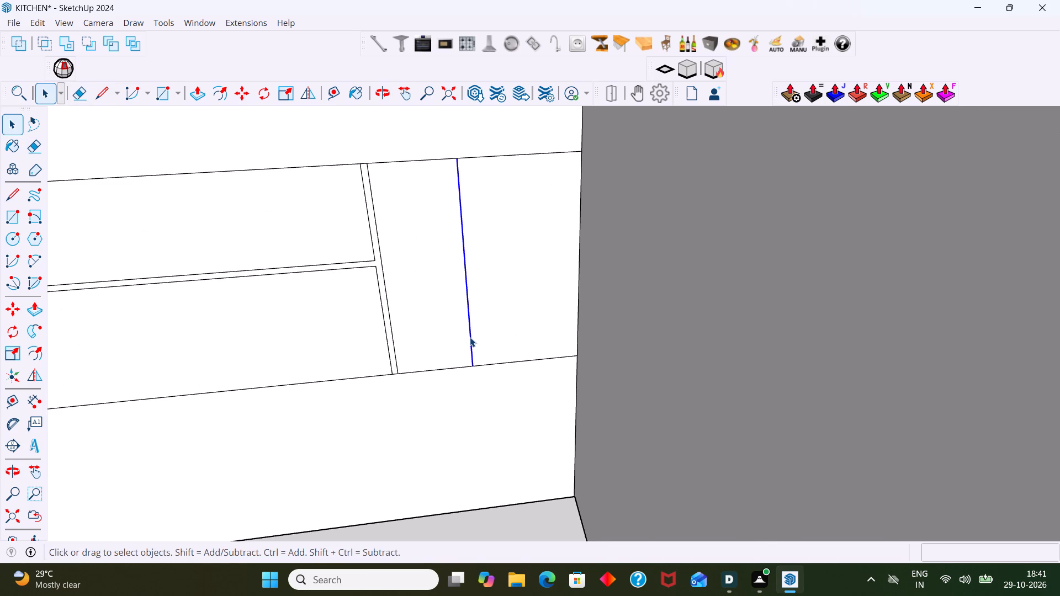
key("m")
left_click(470, 337)
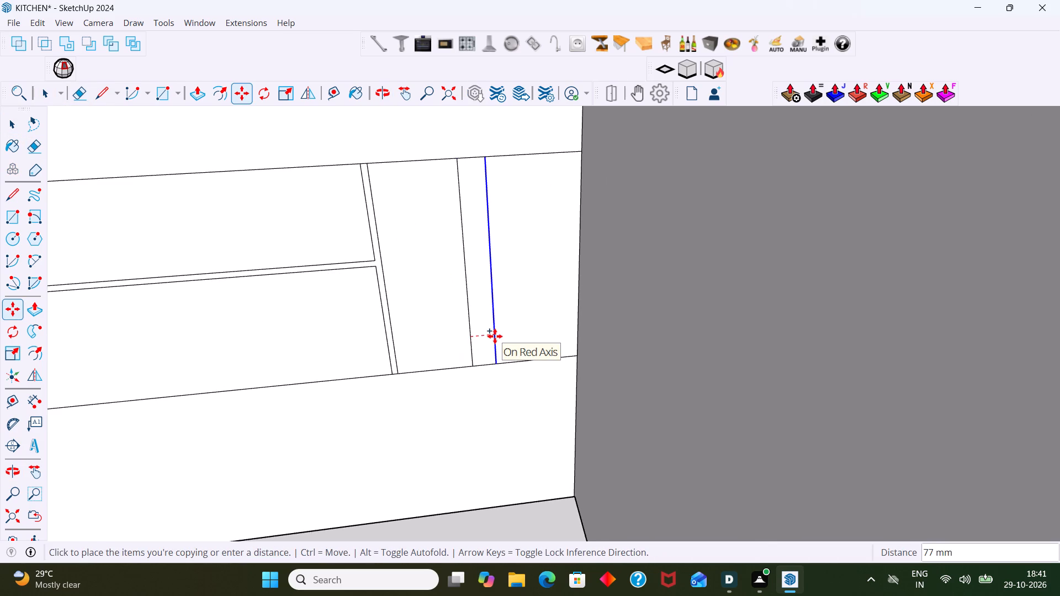
key("9")
key("Return")
Copy the offset line 18 mm back toward the narrow cabinet, across the original divider line.
scroll(491, 340, "up", 6)
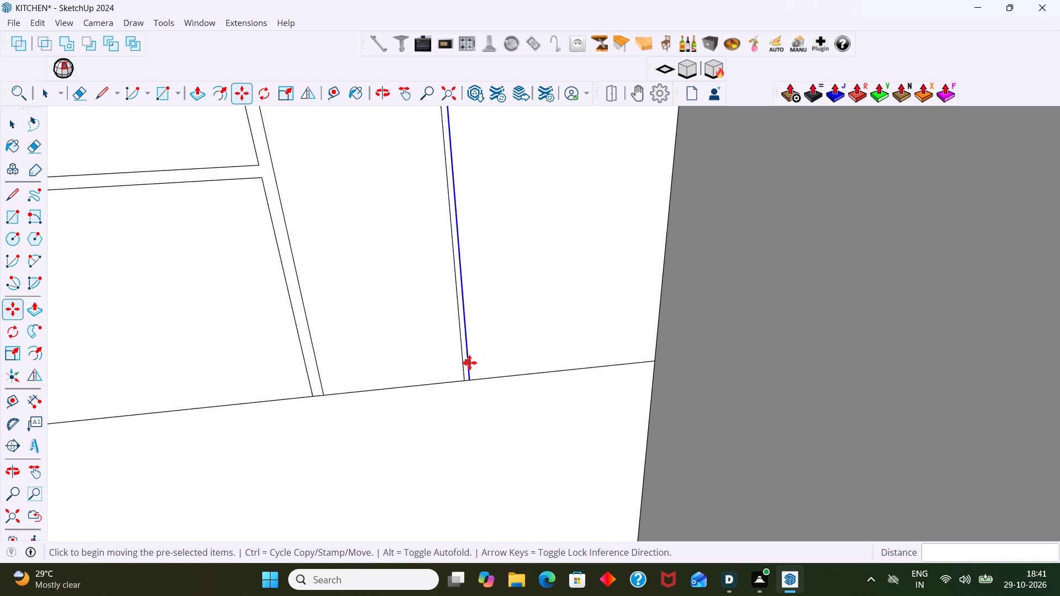
left_click(469, 363)
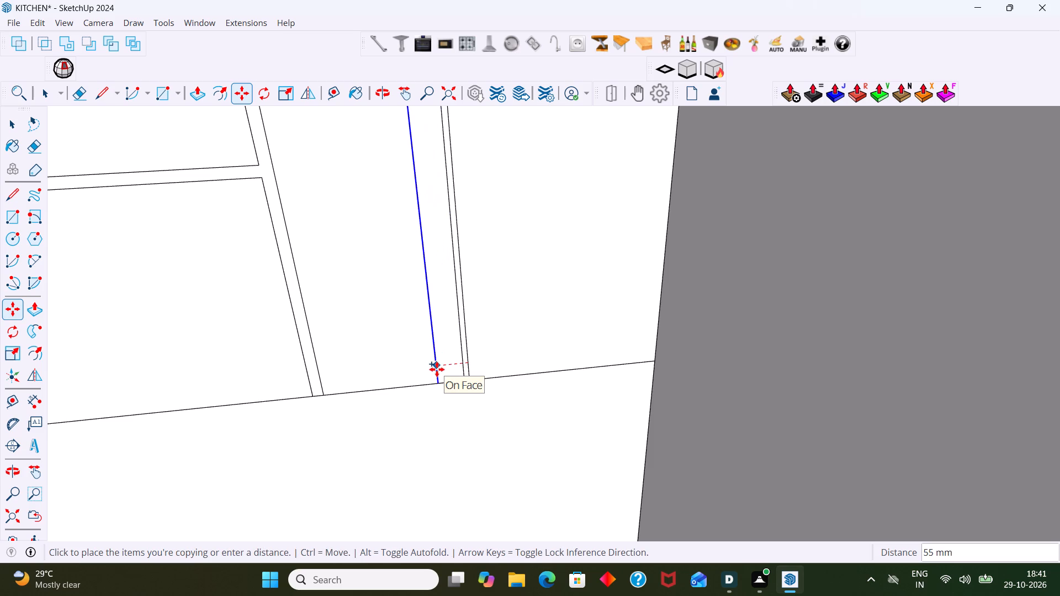
type("18")
key("Return")
key("space")
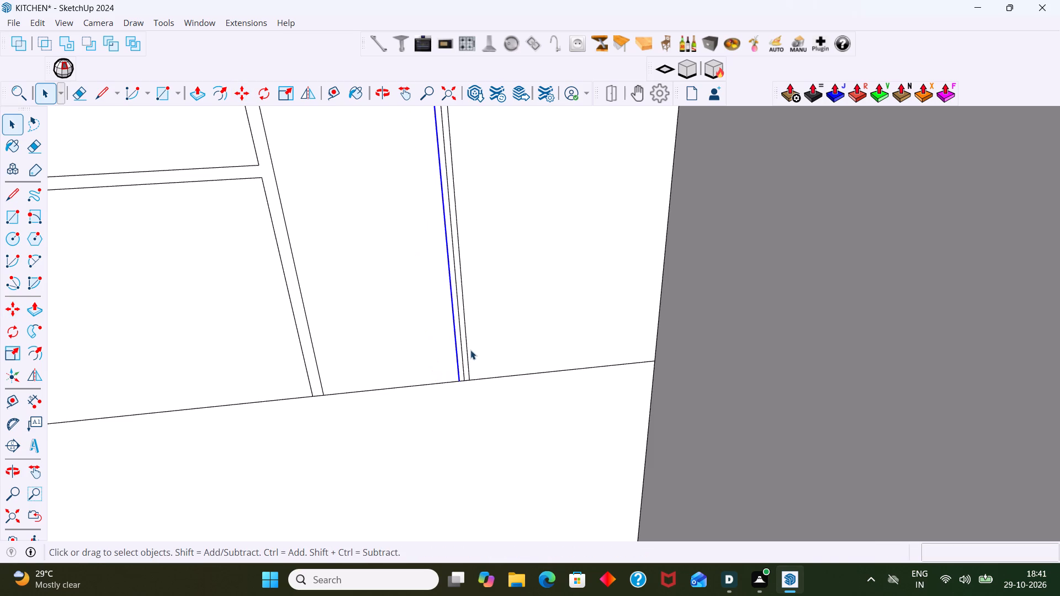
Delete the original centre line between the two new divider lines beside the corner cabinet.
left_click(461, 360)
left_click(463, 360)
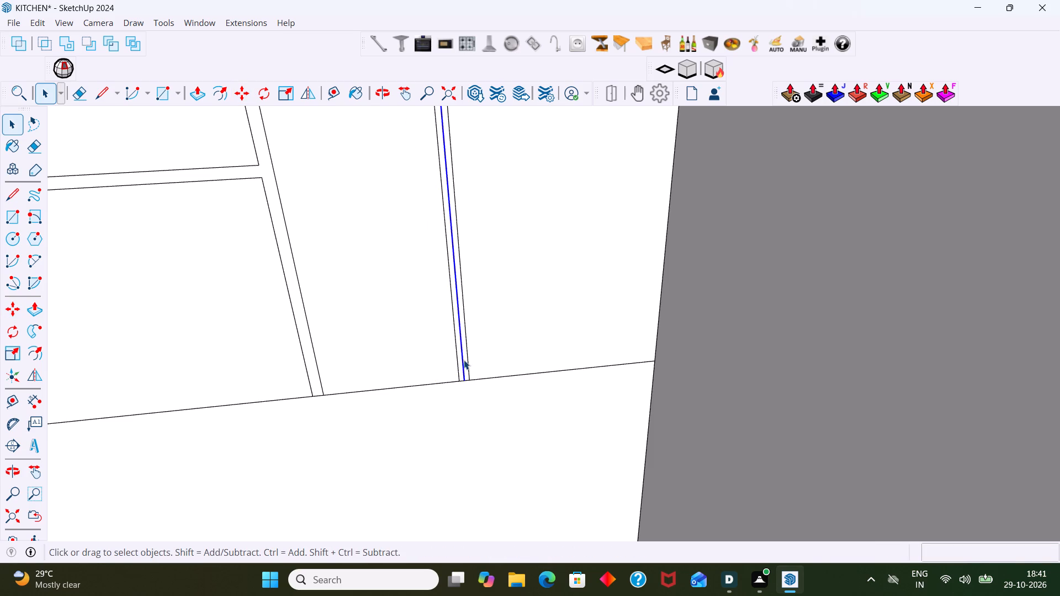
key("Delete")
Copy the corner cabinet's edge at the wall corner 50 mm into the cabinet.
scroll(465, 358, "down", 7)
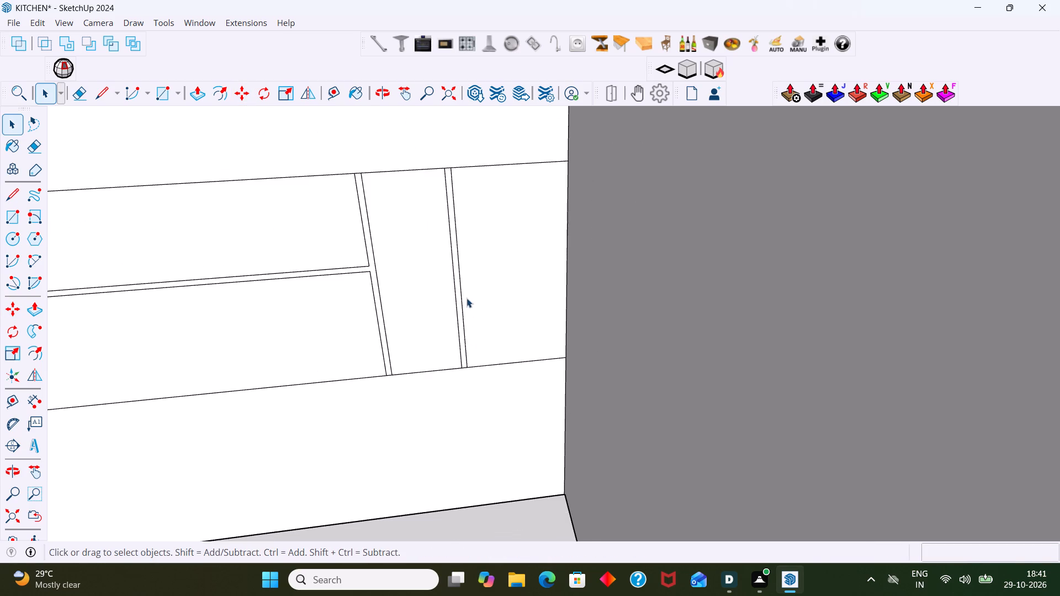
middle_click_drag(499, 290, 584, 340)
scroll(515, 347, "down", 5)
middle_click_drag(578, 334, 569, 298, "shift")
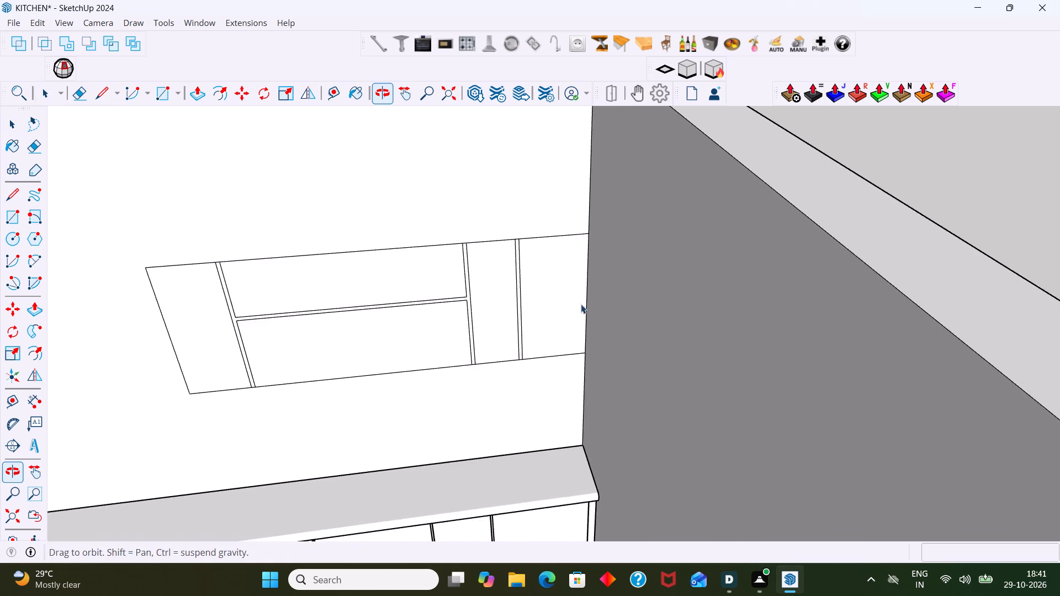
scroll(584, 304, "up", 4)
left_click(586, 307)
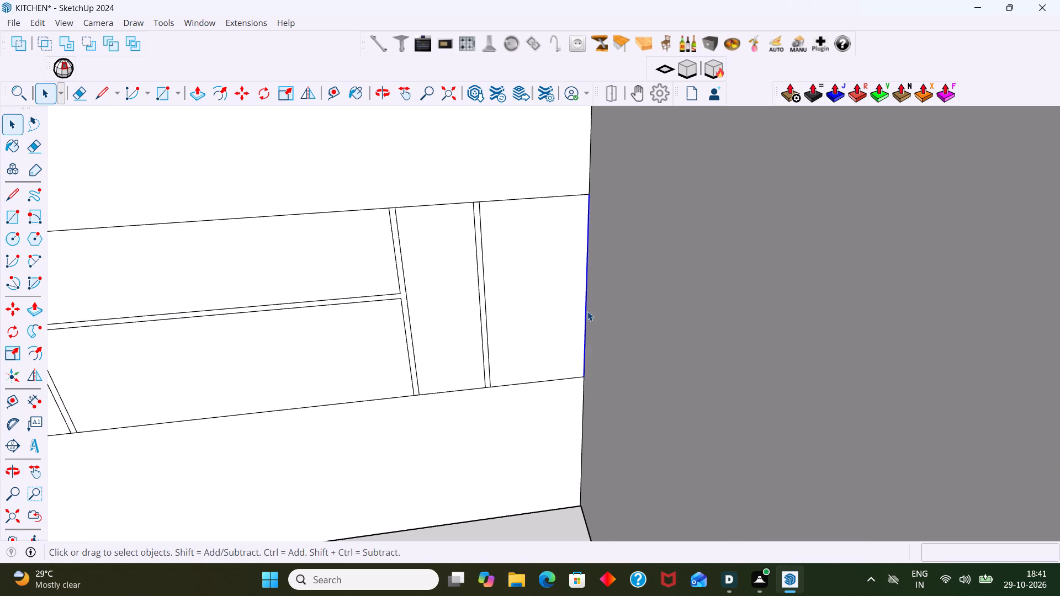
key("m")
left_click(589, 313)
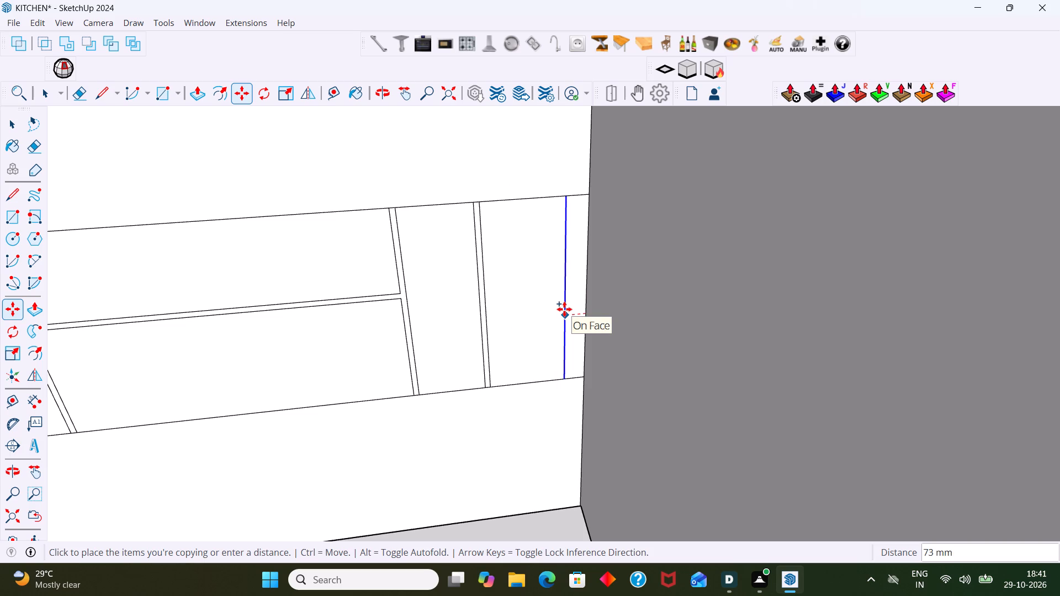
type("50")
key("Return")
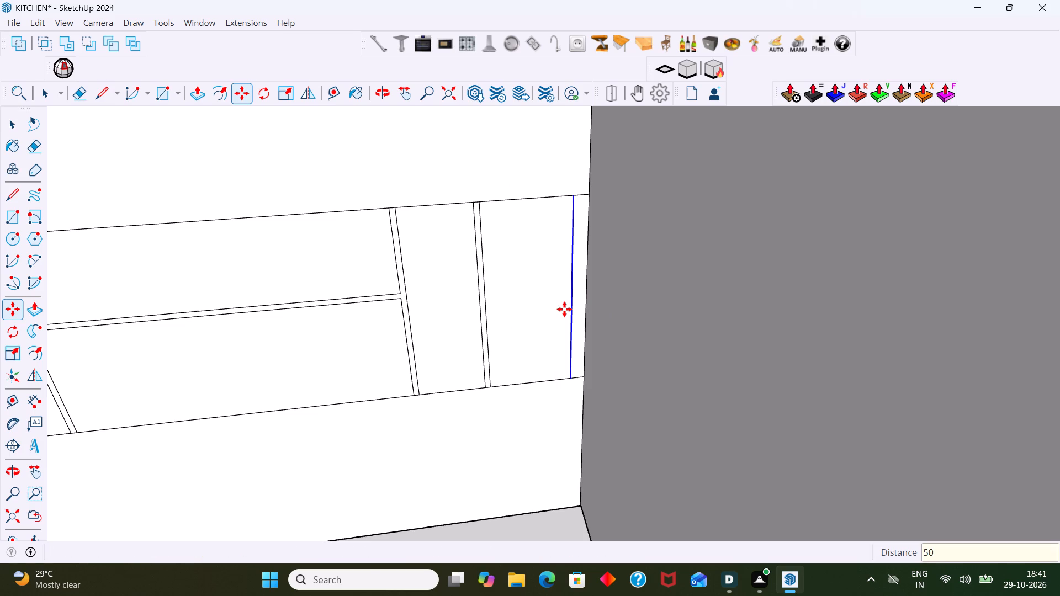
key("space")
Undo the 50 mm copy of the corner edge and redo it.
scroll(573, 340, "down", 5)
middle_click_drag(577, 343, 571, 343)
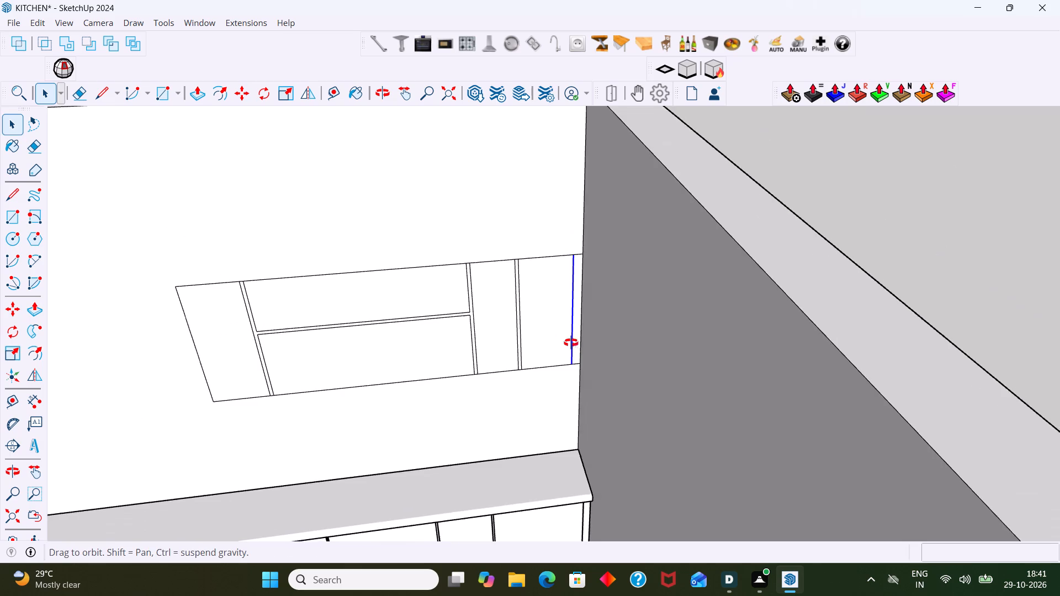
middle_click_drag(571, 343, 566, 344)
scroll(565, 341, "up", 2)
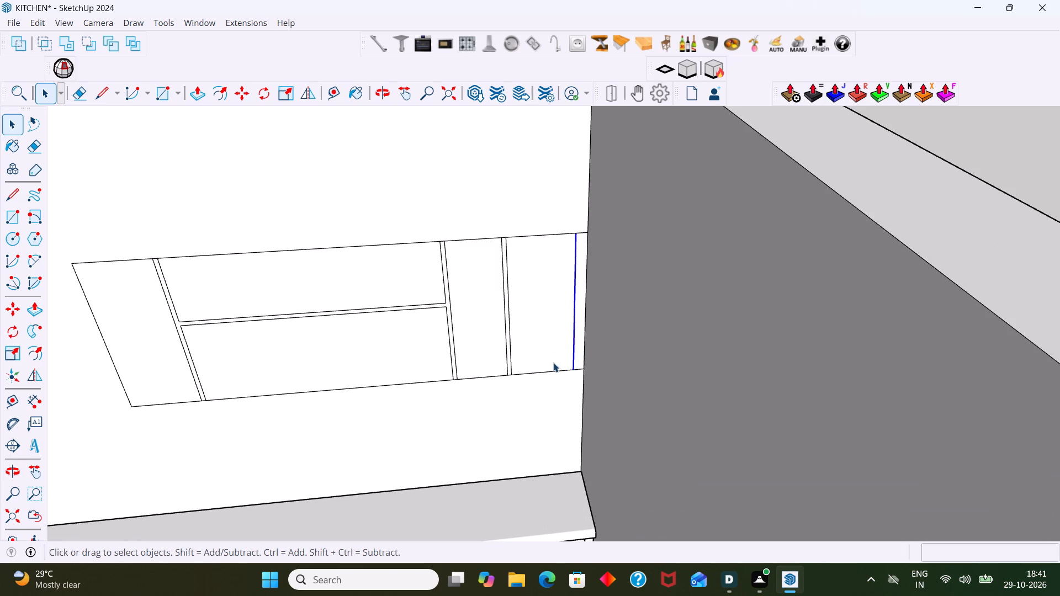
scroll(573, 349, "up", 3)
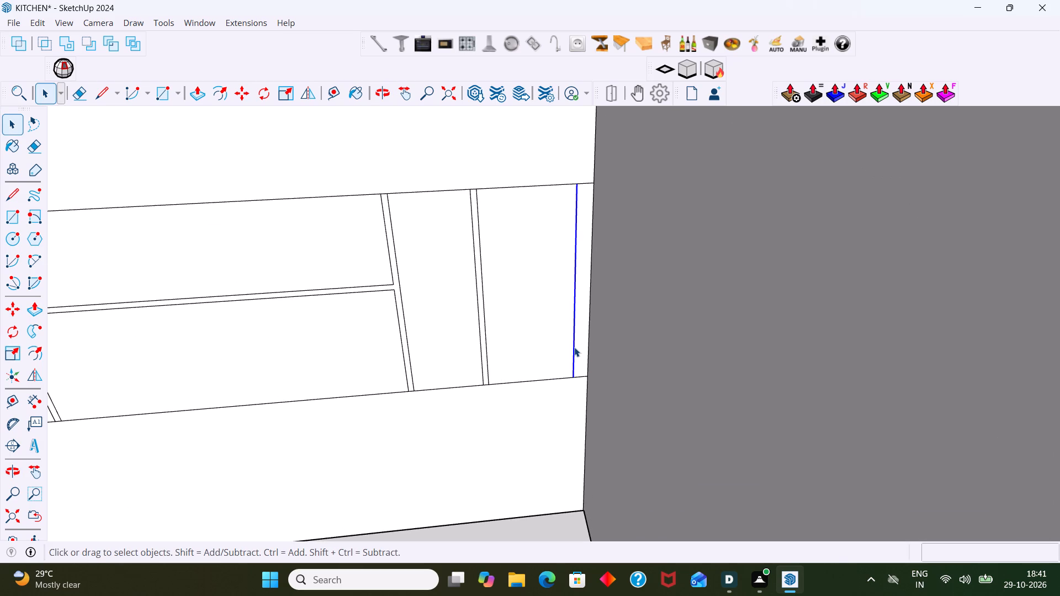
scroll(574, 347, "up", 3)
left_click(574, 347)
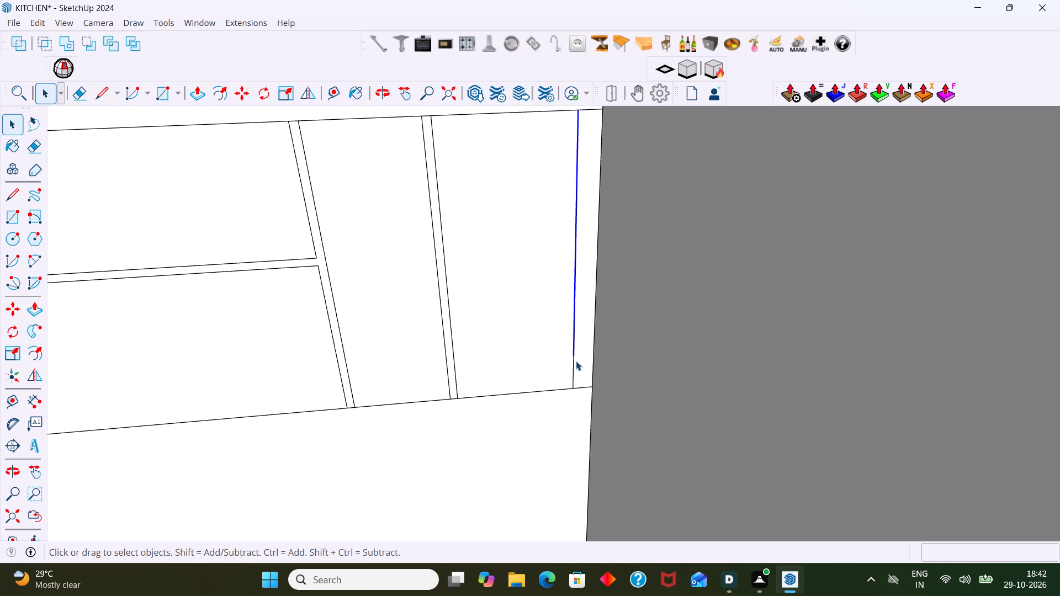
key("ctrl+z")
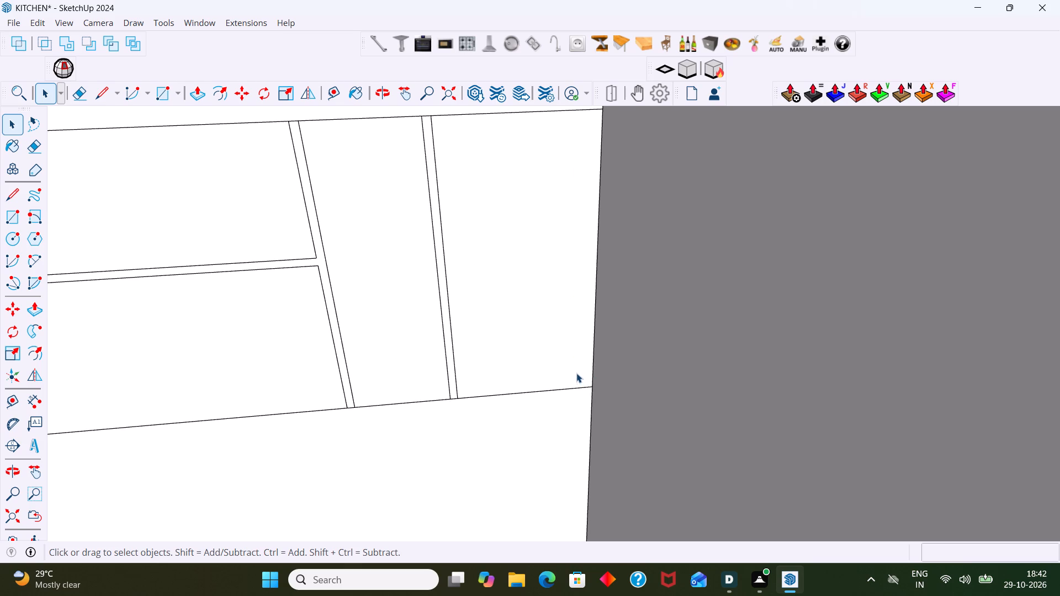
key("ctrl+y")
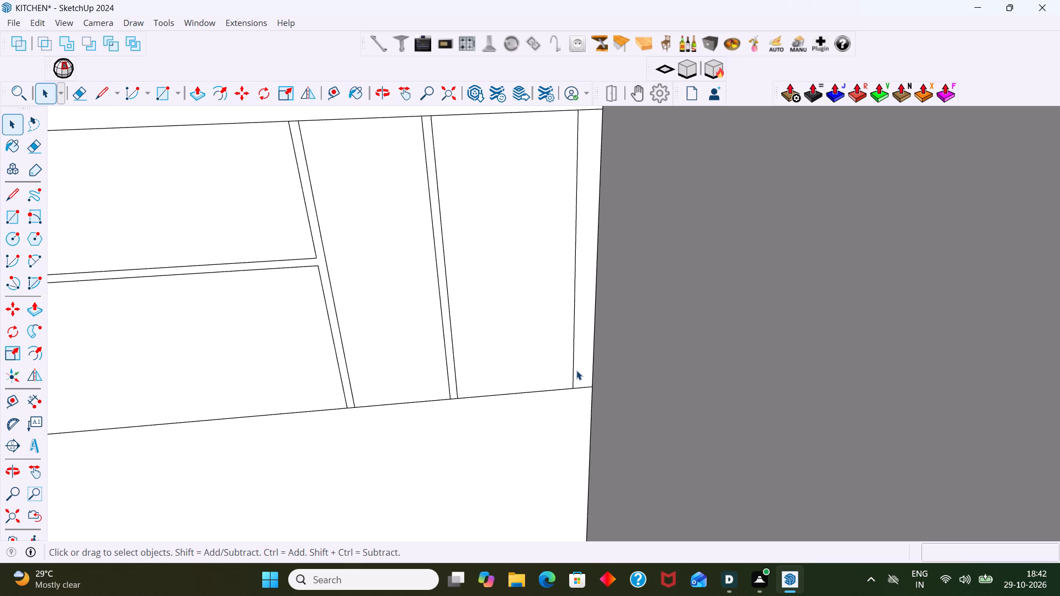
Copy both segments of the corner filler line 9 mm toward the wall corner.
left_click(574, 370)
left_click(576, 328, "shift")
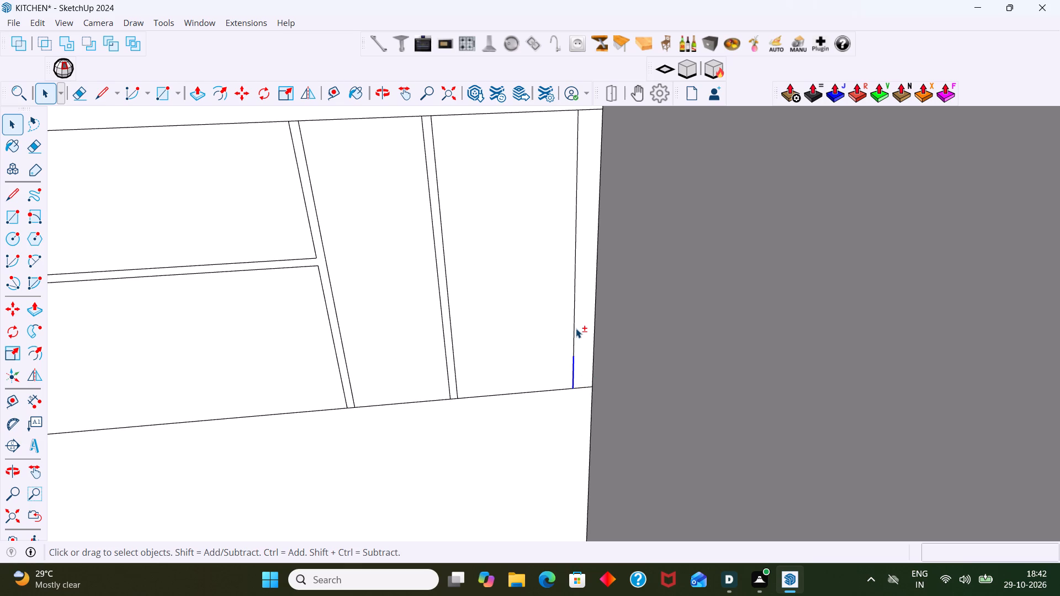
key("m")
left_click(573, 334)
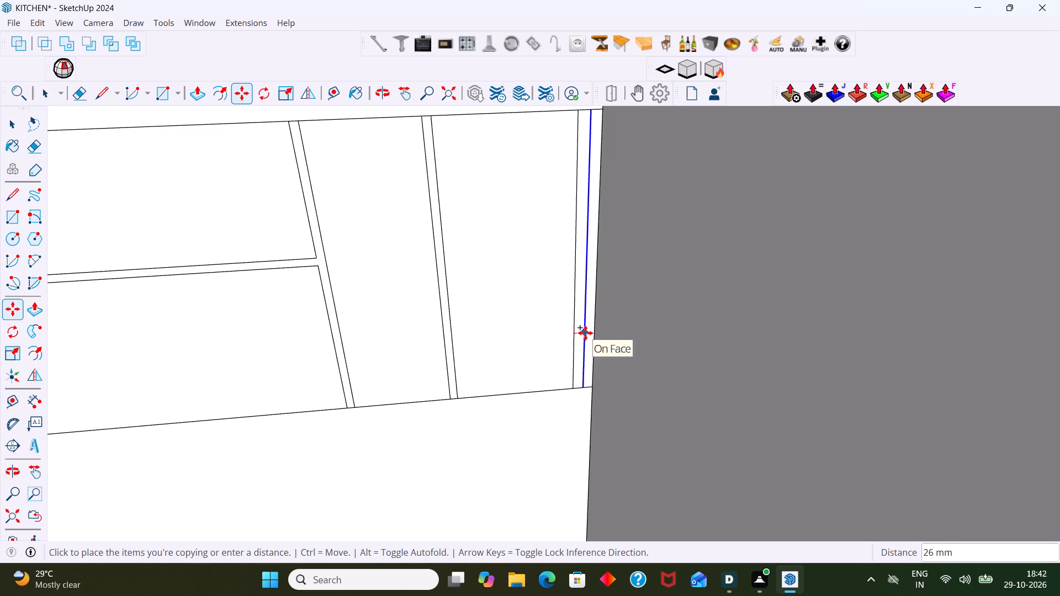
key("9")
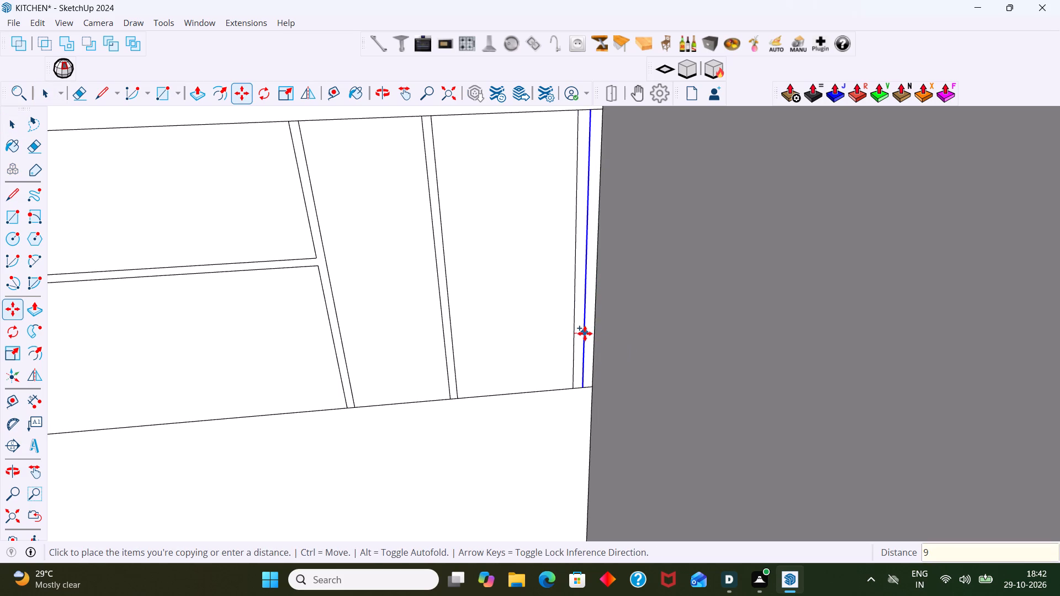
key("Return")
Copy the offset filler line 18 mm back into the corner cabinet, across the original filler line.
scroll(570, 317, "up", 7)
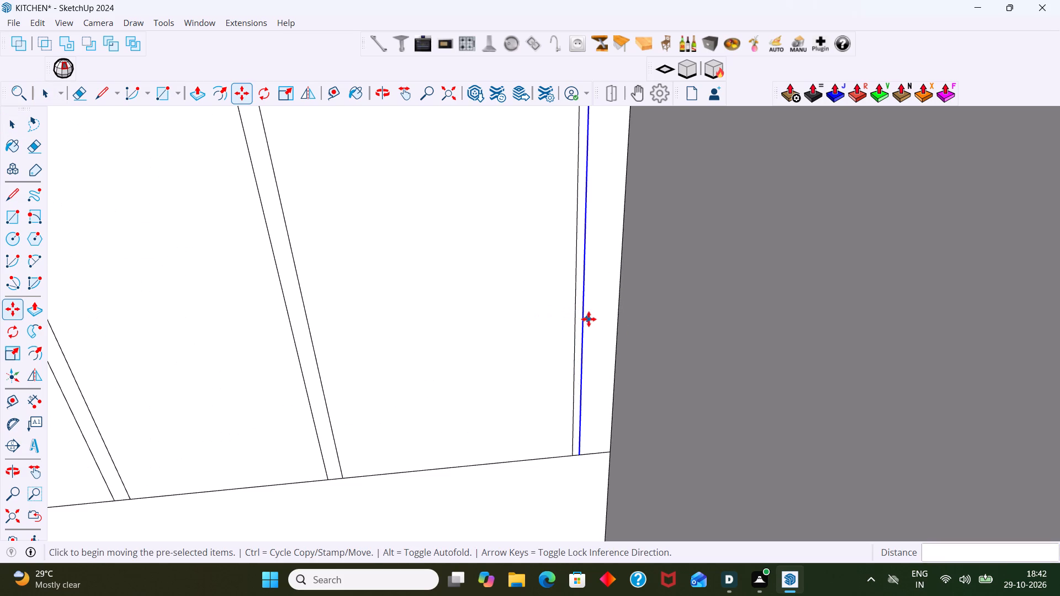
left_click(582, 322)
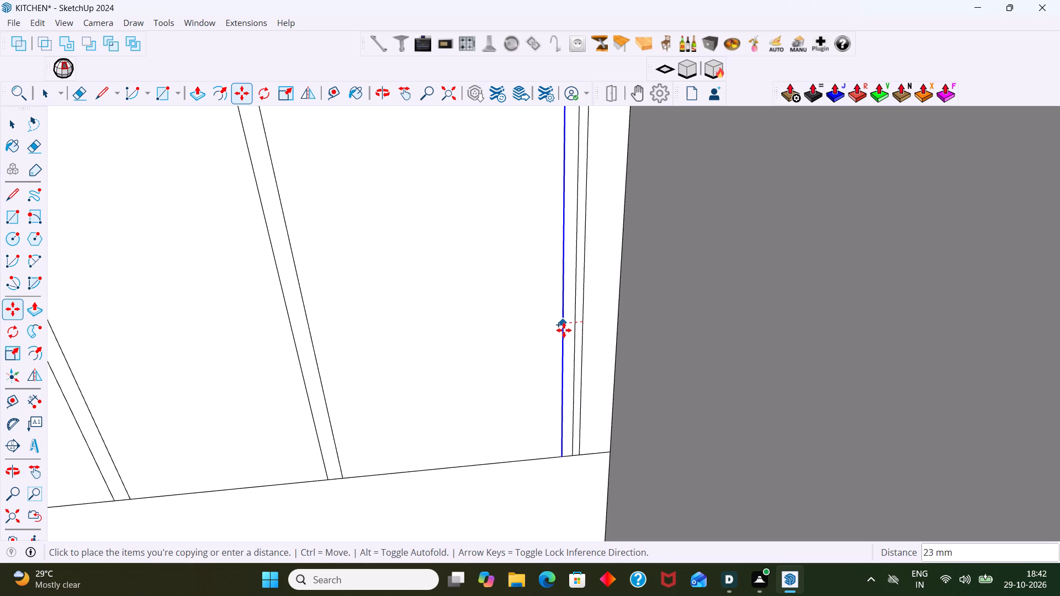
type("18")
key("Return")
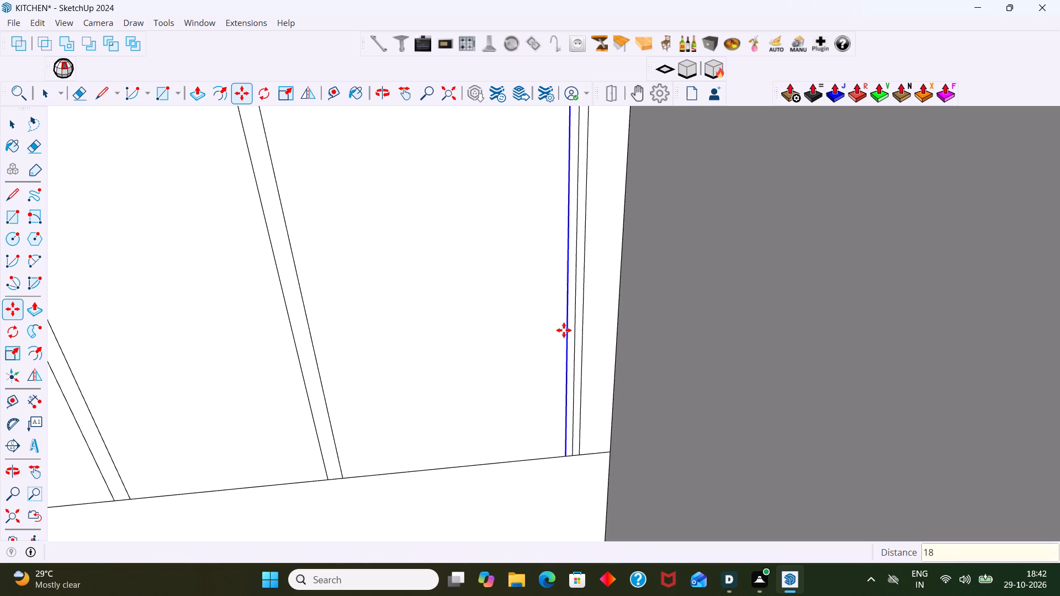
key("space")
Delete both segments of the original filler line between the two new divider lines.
left_click(575, 344)
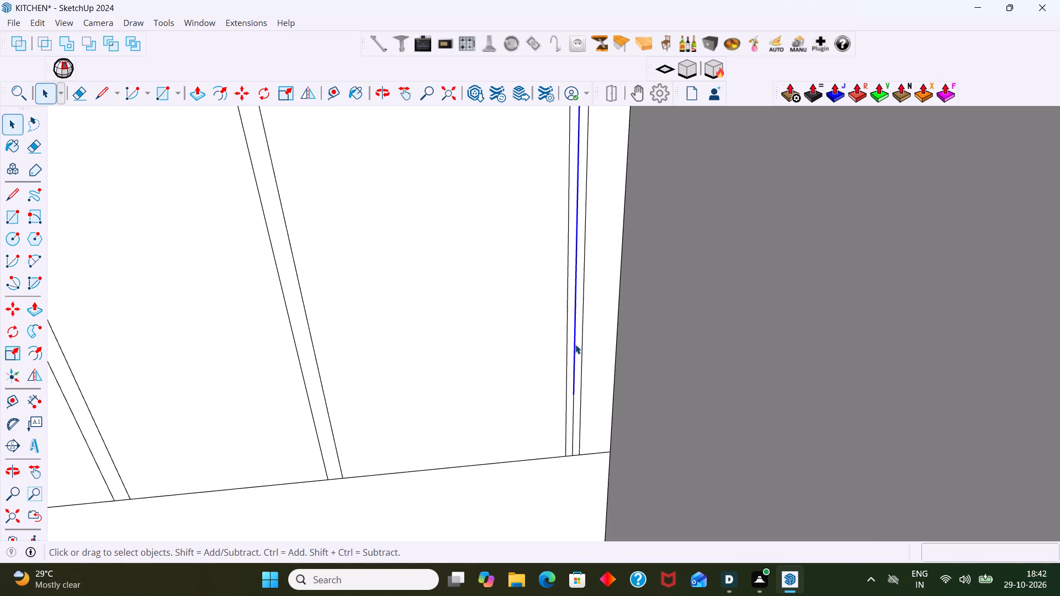
key("Delete")
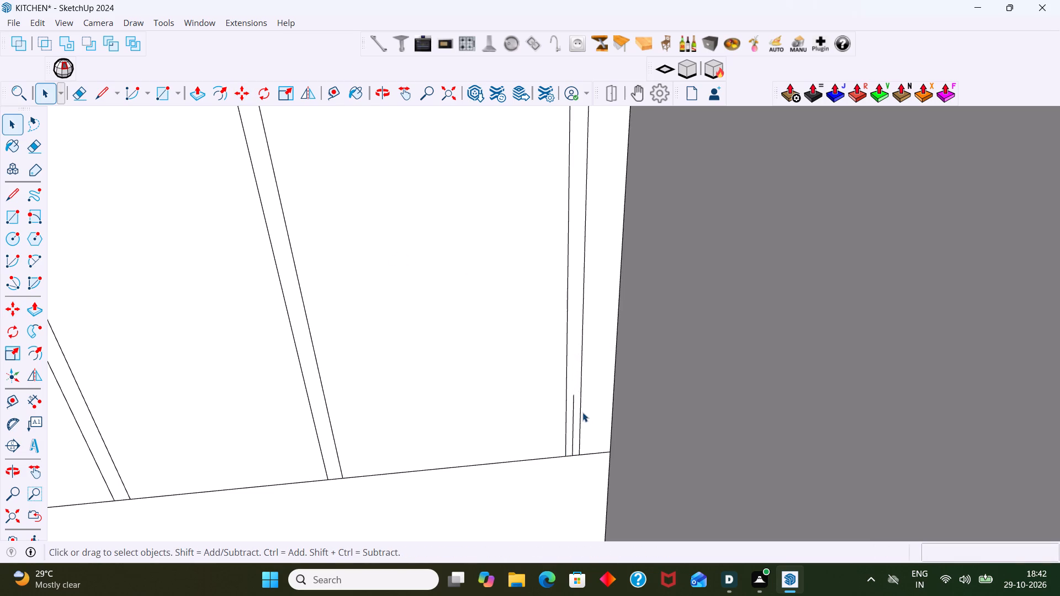
left_click(574, 417)
key("Delete")
Copy the wall cabinets' outer end edge, farthest from the wall corner, 18 mm inward to outline the end panel.
scroll(581, 393, "down", 10)
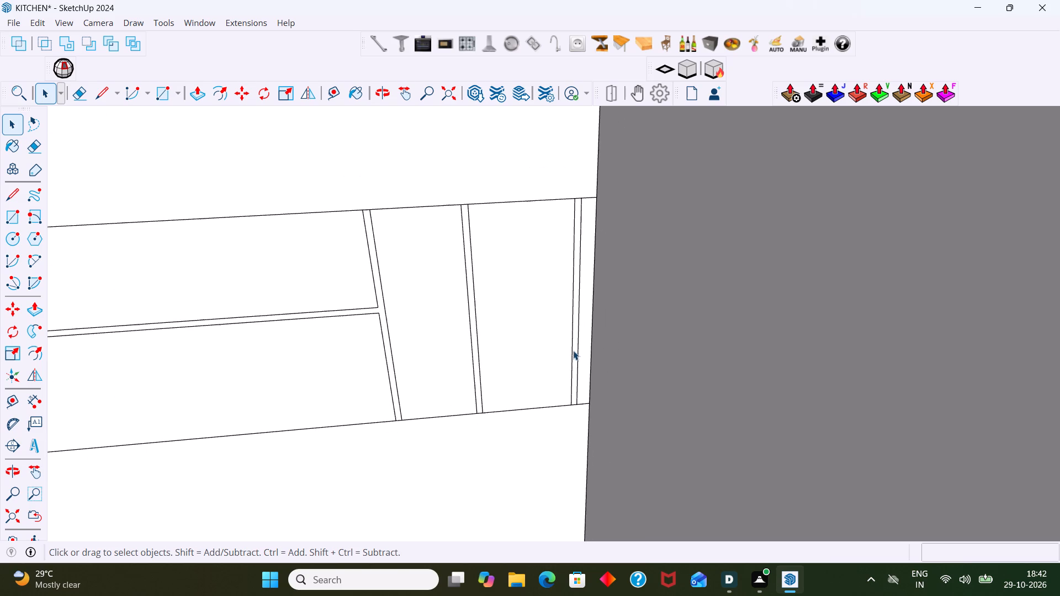
middle_click_drag(646, 311, 674, 348)
scroll(589, 380, "down", 6)
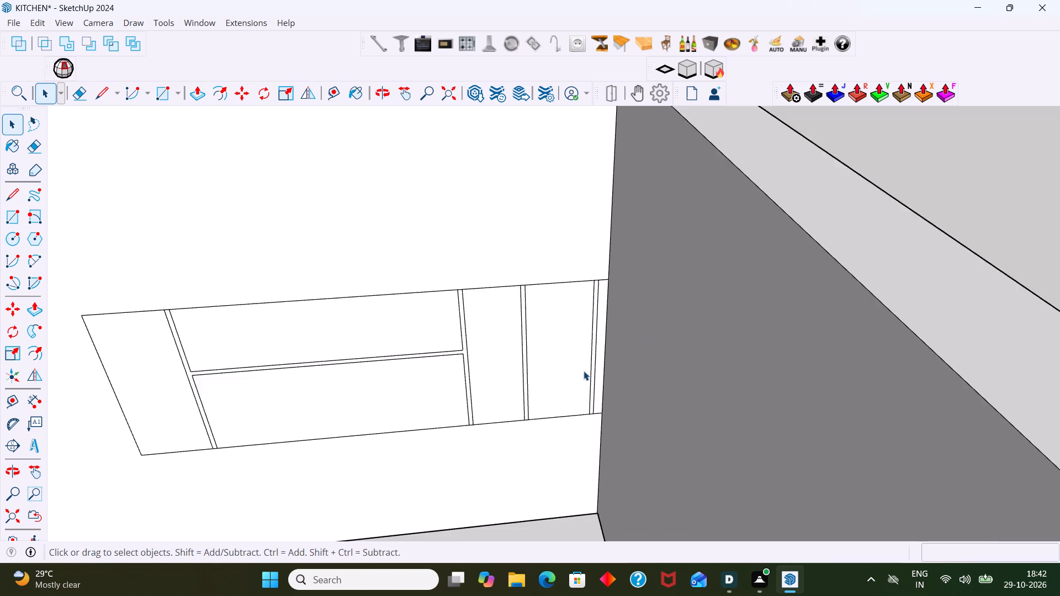
scroll(584, 371, "down", 1)
middle_click_drag(519, 381, 598, 364)
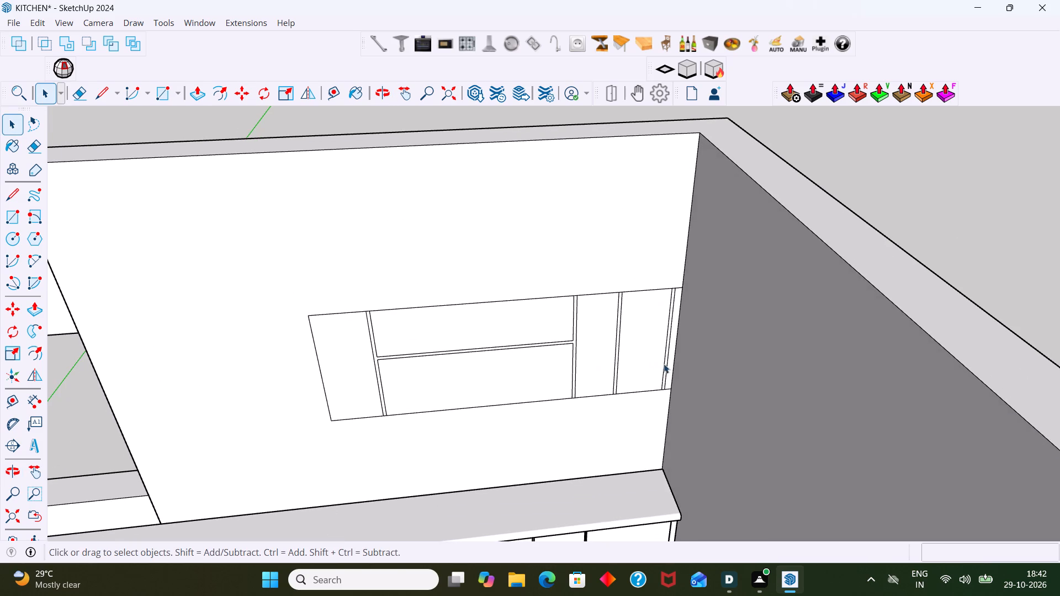
scroll(668, 372, "up", 4)
scroll(665, 374, "down", 3)
middle_click_drag(614, 376, 704, 364)
scroll(476, 417, "down", 3)
middle_click_drag(475, 416, 362, 398)
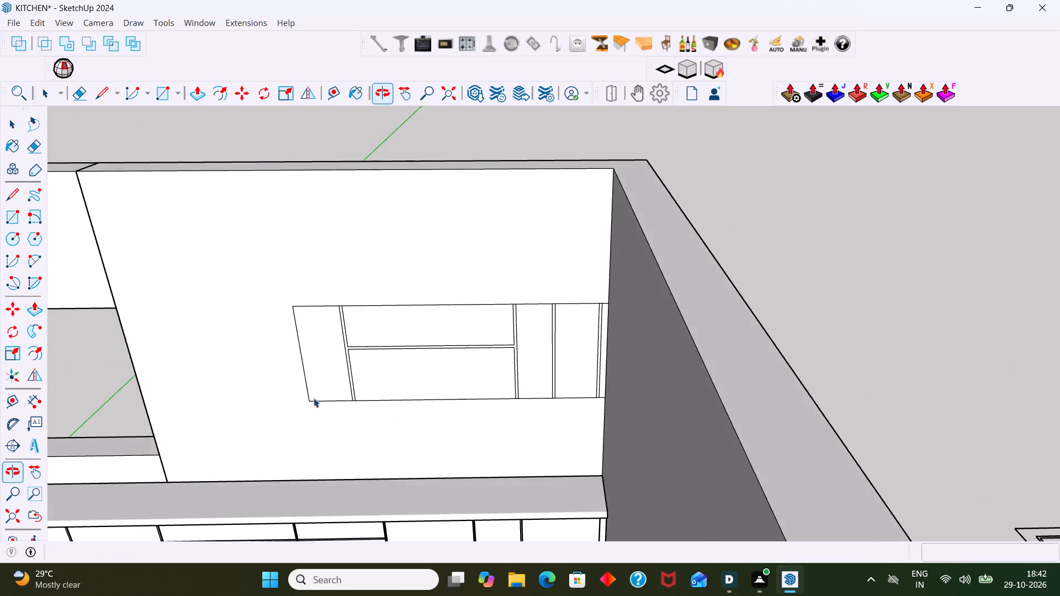
scroll(299, 384, "up", 3)
left_click(306, 371)
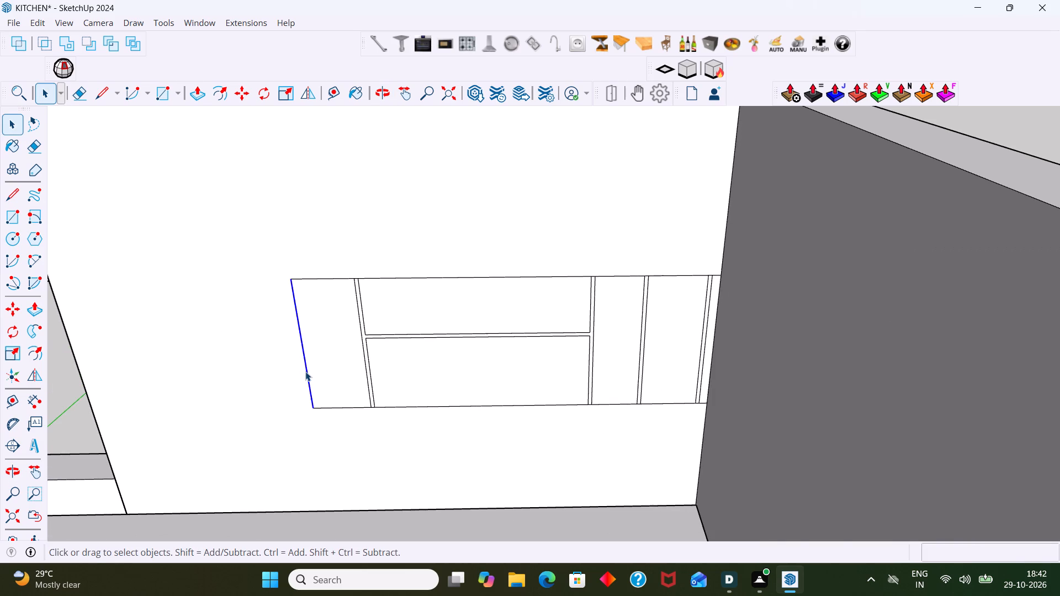
key("m")
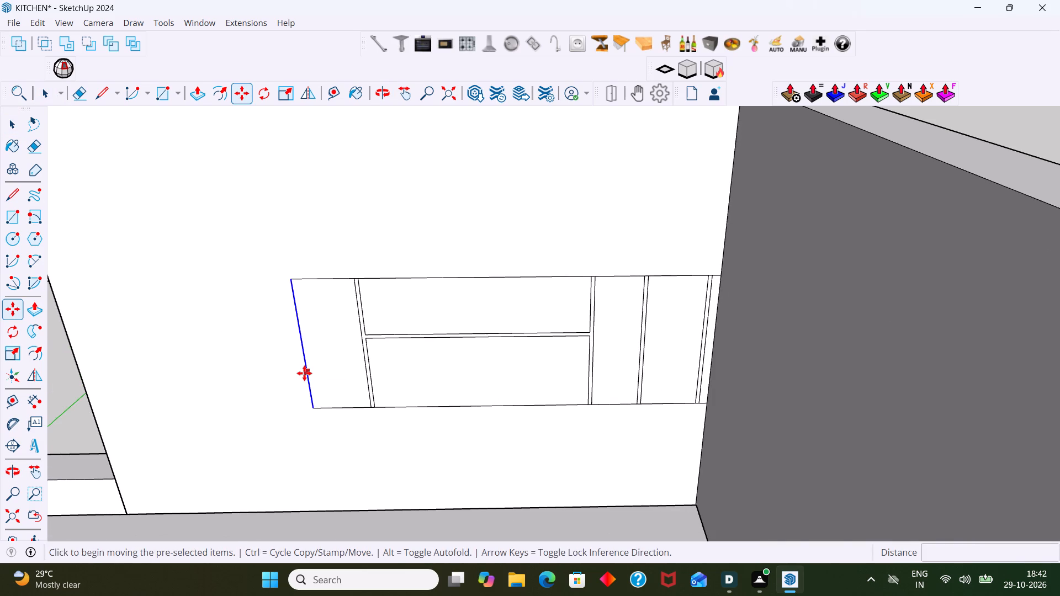
left_click(304, 374)
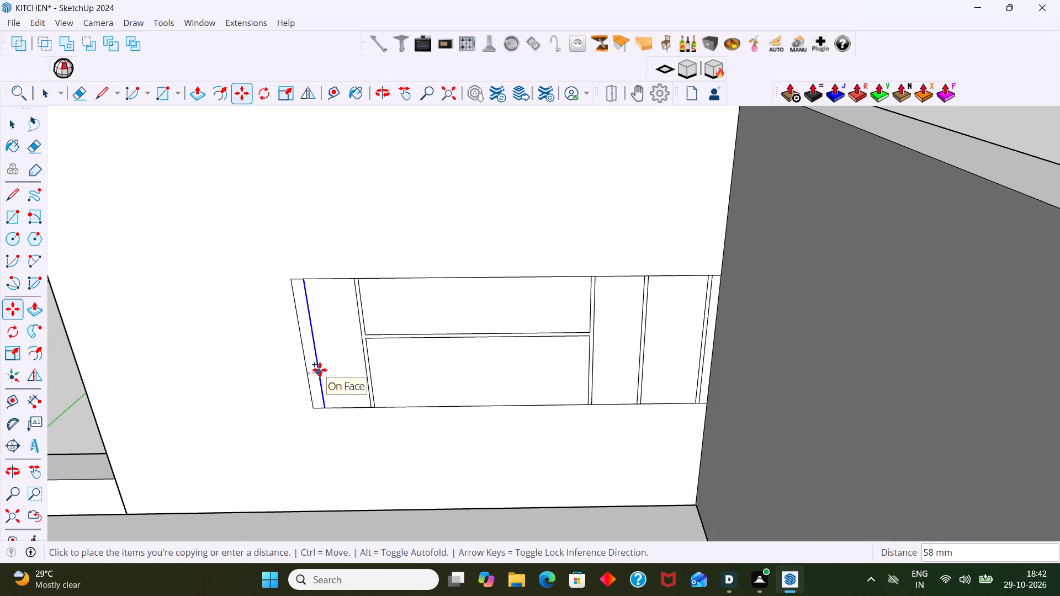
type("18")
key("Return")
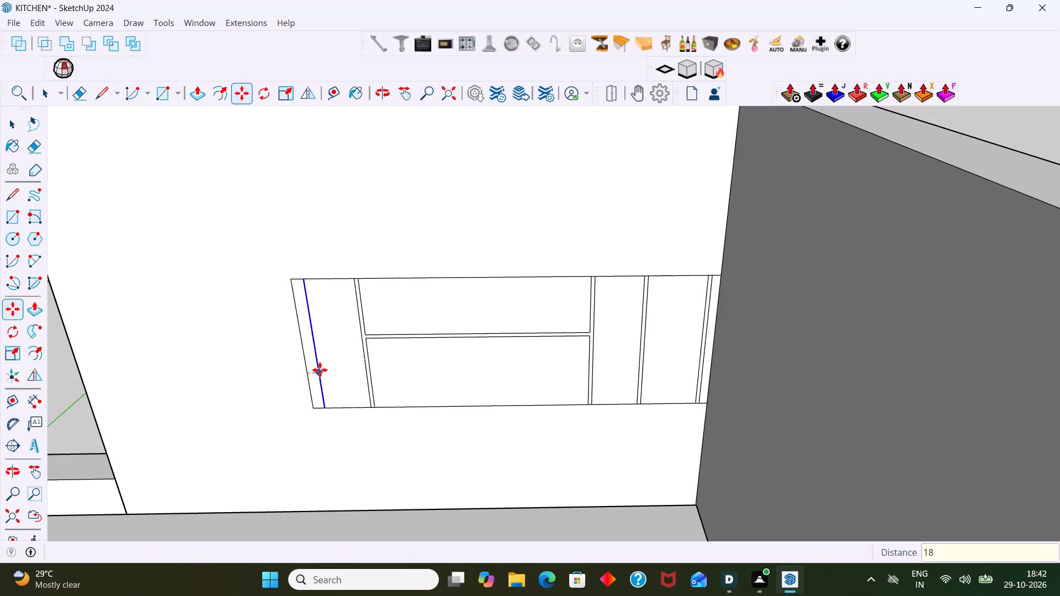
key("space")
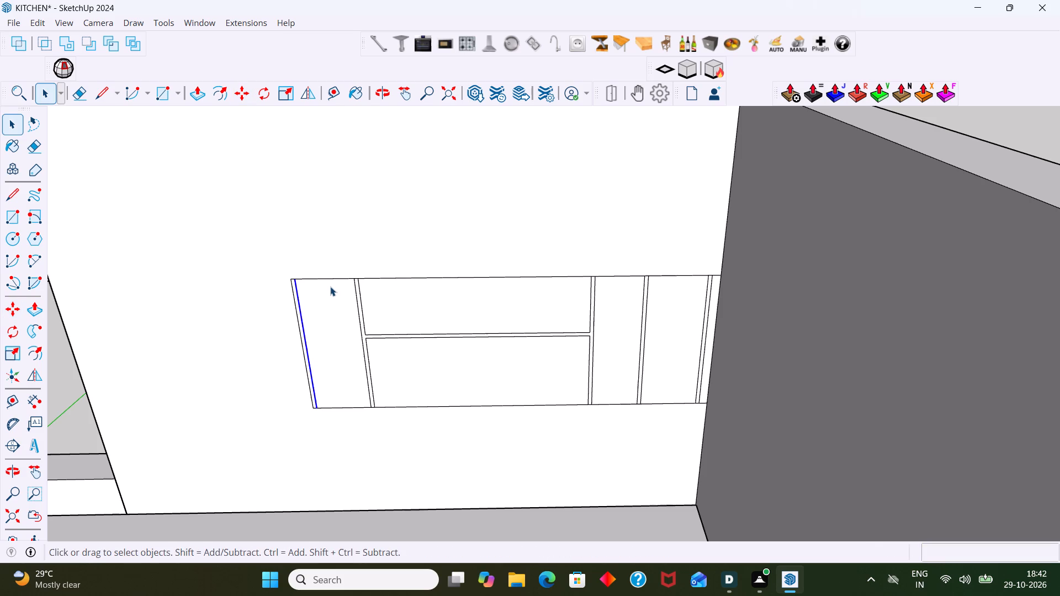
Copy all the segments of the wall cabinets' top edge 18 mm downward to outline the top panel.
left_click(331, 279)
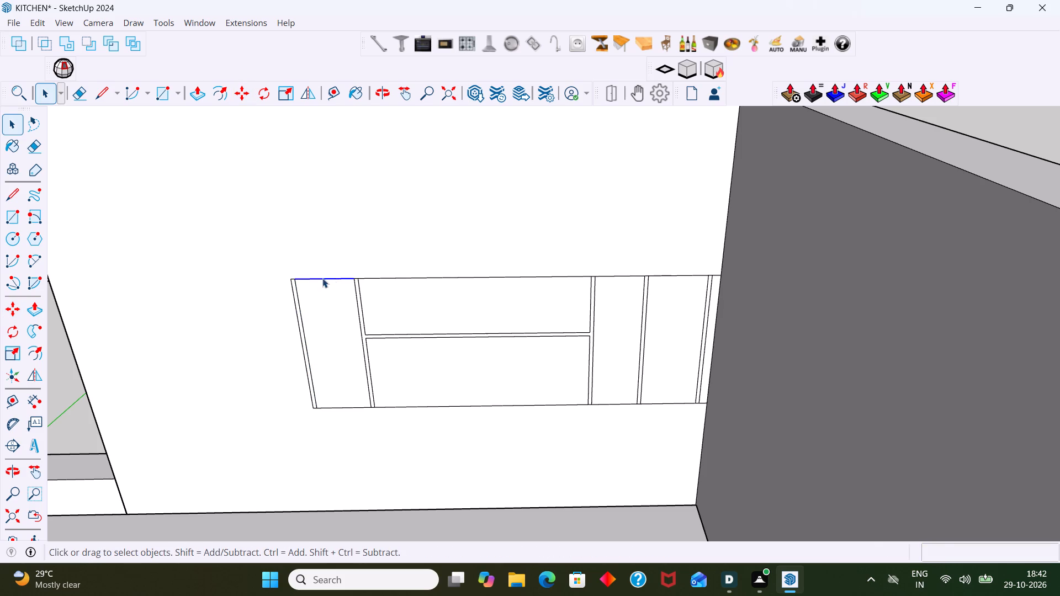
scroll(322, 278, "up", 9)
scroll(275, 284, "up", 4)
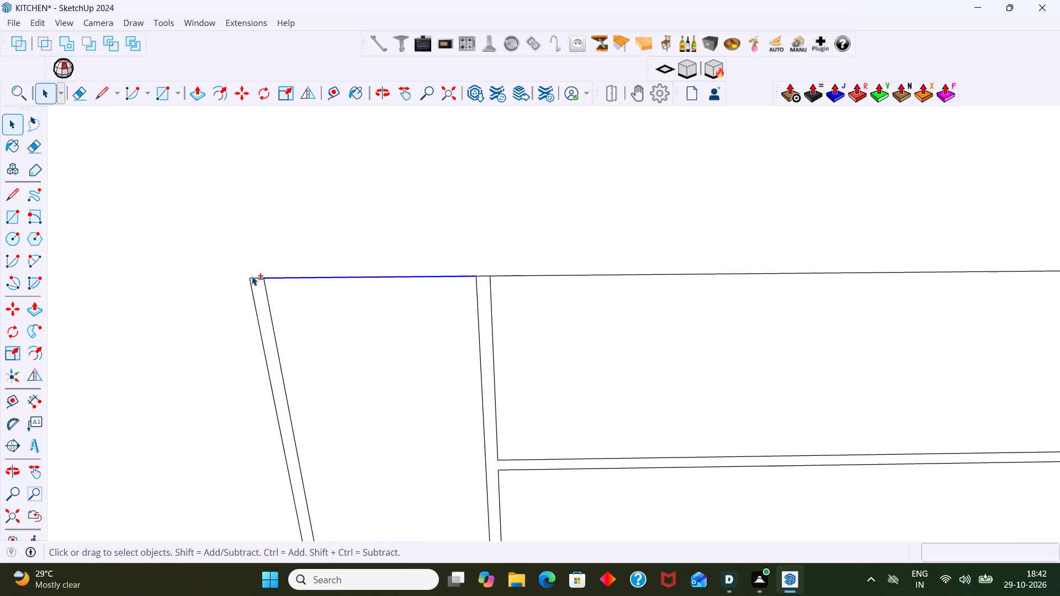
left_click(253, 277, "shift")
left_click(510, 274, "shift")
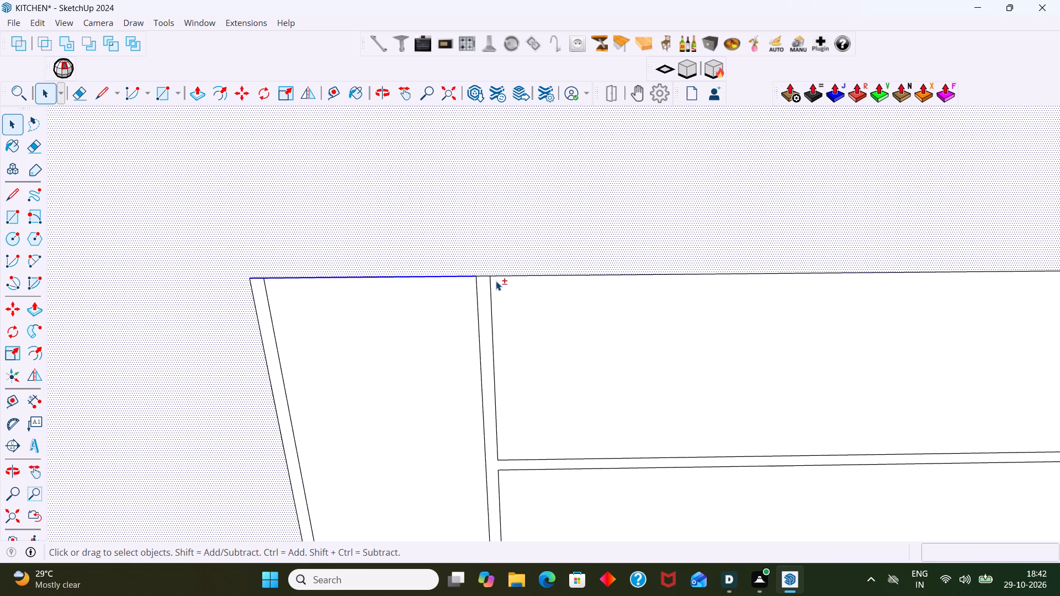
left_click(508, 276, "shift")
left_click(501, 267, "shift")
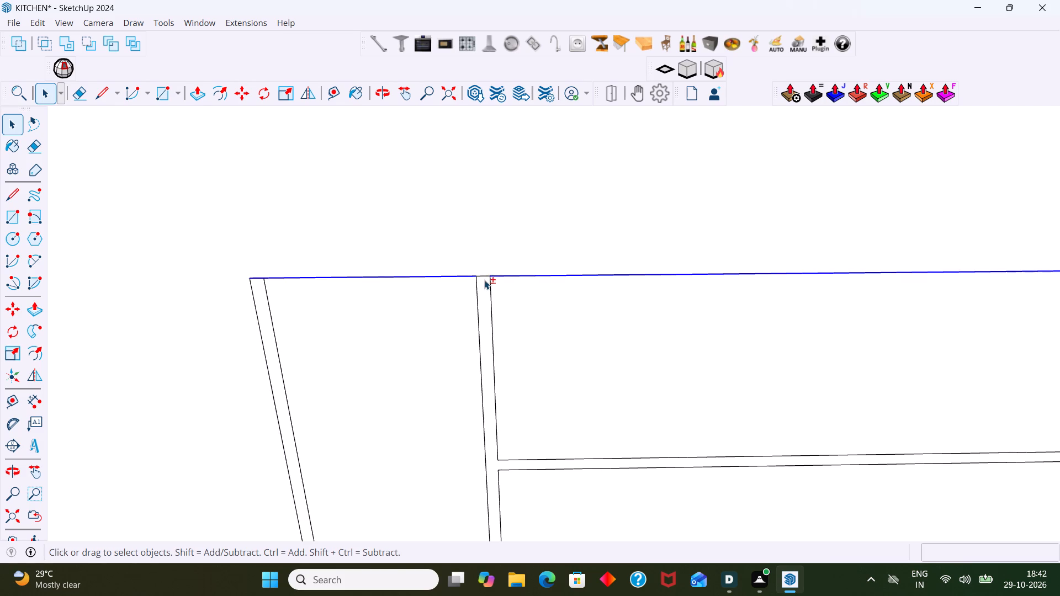
left_click(480, 274, "shift")
scroll(516, 279, "down", 5, "shift")
middle_click_drag(492, 317, 208, 320, "shift")
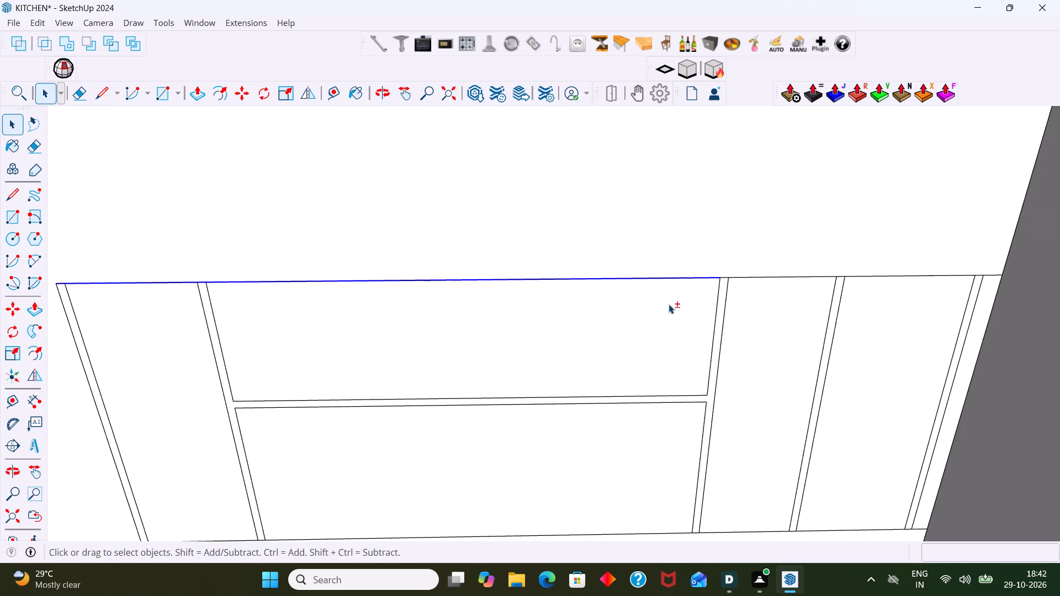
scroll(671, 303, "up", 4, "shift")
scroll(777, 263, "up", 2, "shift")
left_click(779, 263, "shift")
left_click(746, 265, "shift")
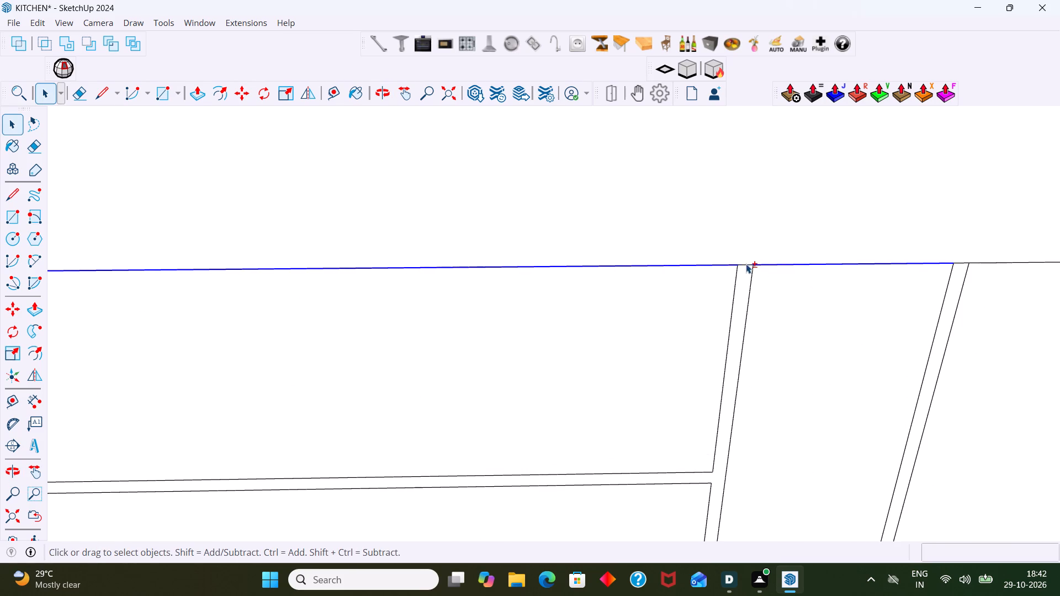
scroll(743, 270, "down", 2, "shift")
middle_click_drag(697, 290, 427, 320, "shift")
scroll(711, 315, "up", 3, "shift")
left_click(686, 285, "shift")
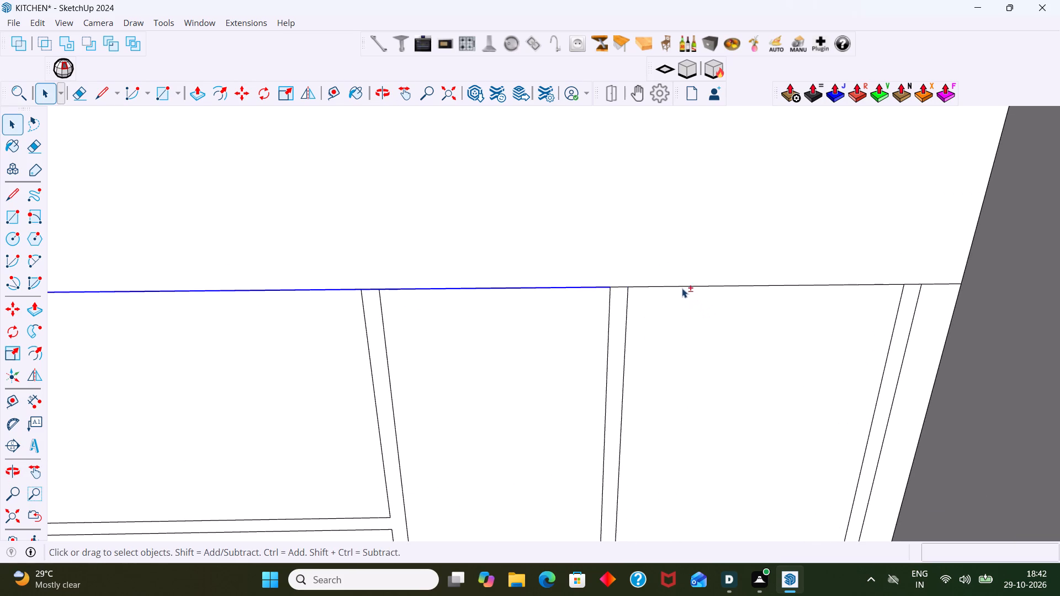
left_click(681, 289, "shift")
left_click(683, 275, "shift")
left_click(708, 318, "shift")
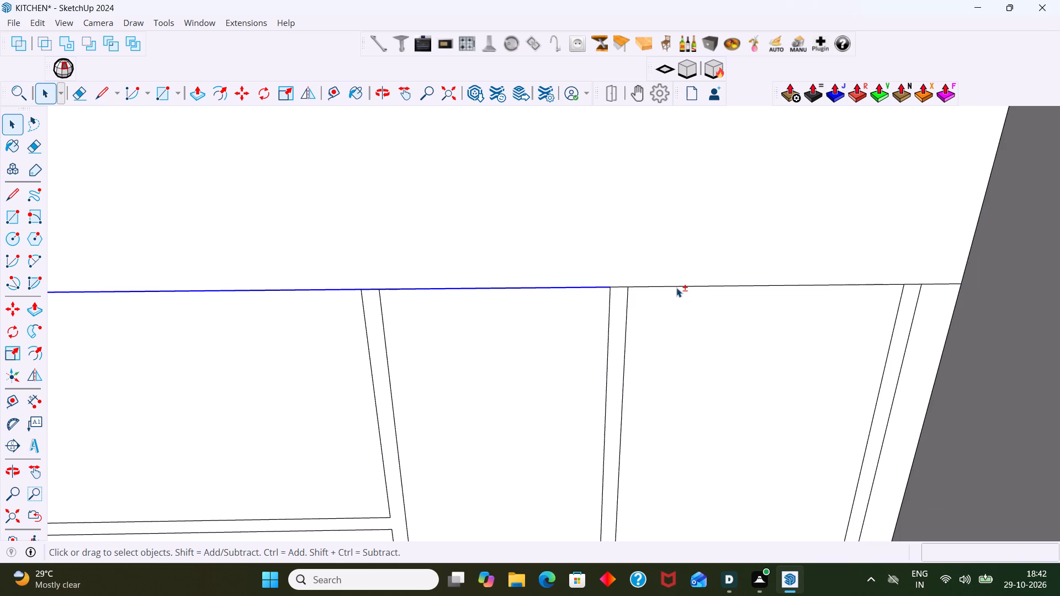
left_click(676, 287, "shift")
left_click(621, 286, "shift")
scroll(623, 288, "down", 1, "shift")
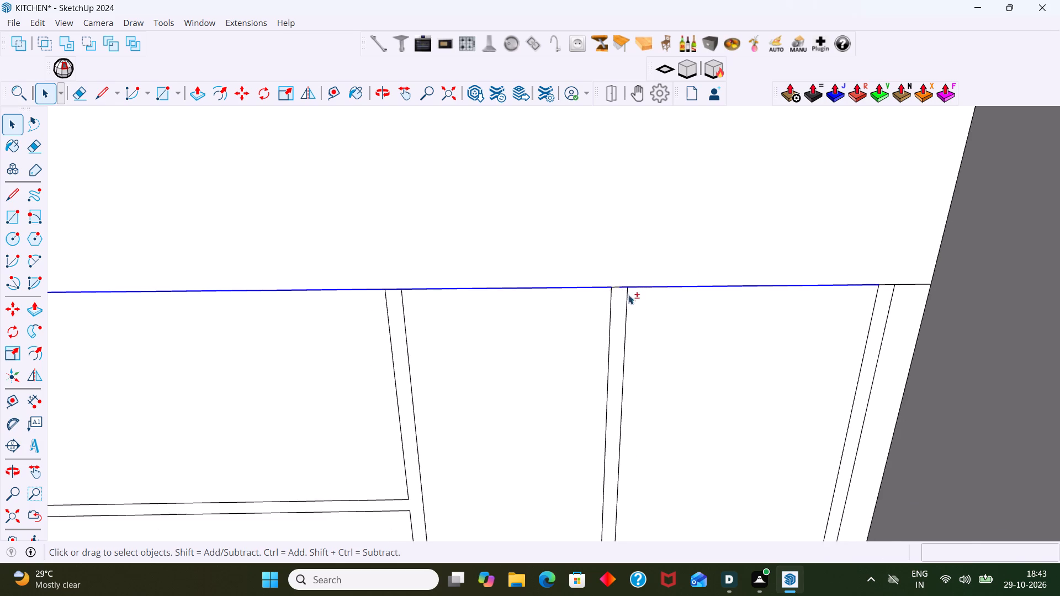
scroll(627, 292, "up", 6, "shift")
left_click(618, 281, "shift")
left_click(622, 275, "shift")
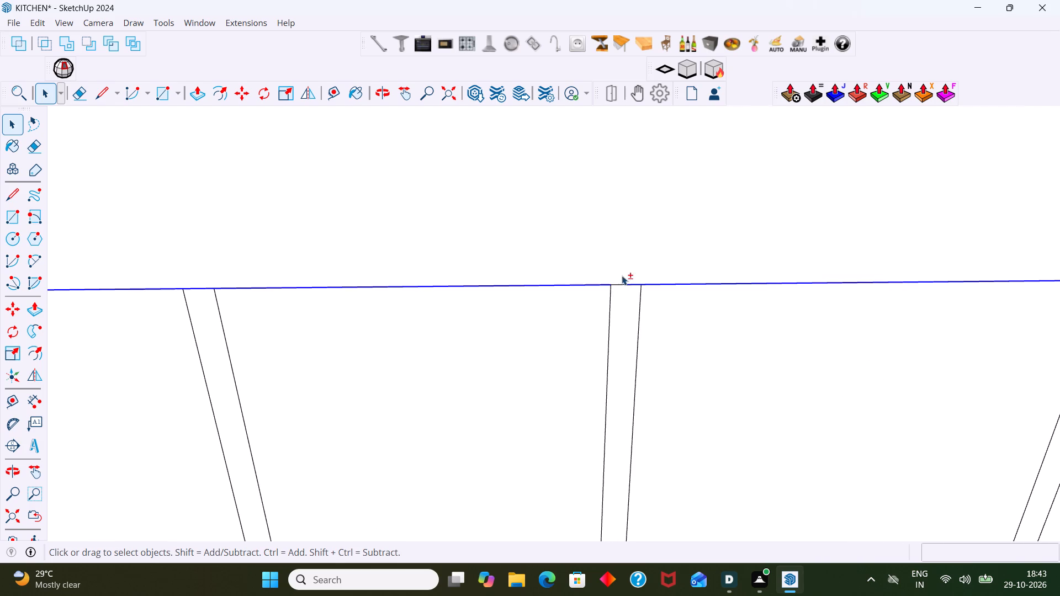
left_click(619, 284, "shift")
scroll(651, 288, "down", 8, "shift")
middle_click_drag(588, 306, 447, 303, "shift")
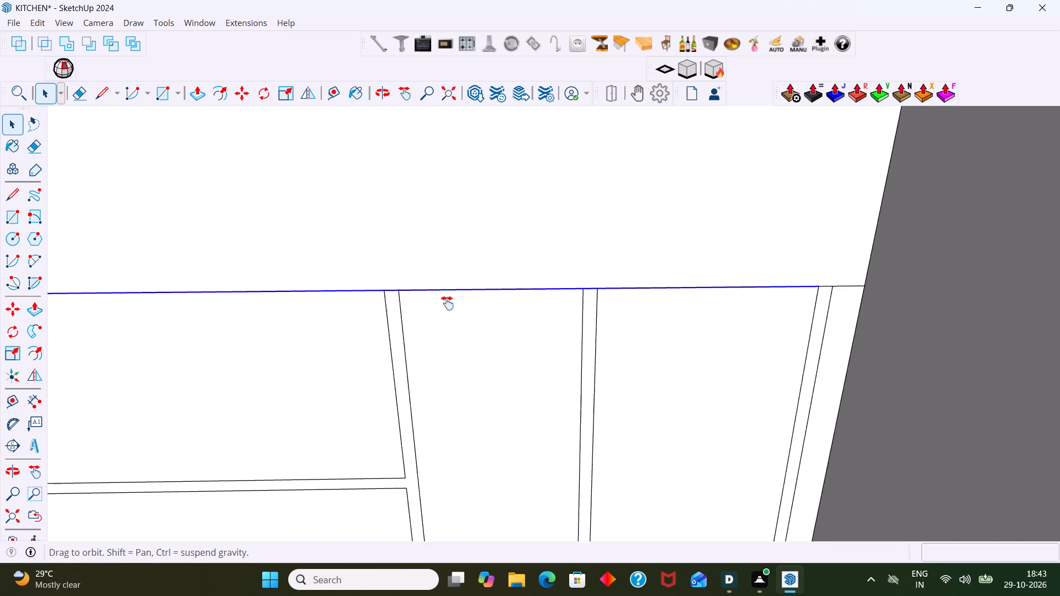
middle_click_drag(447, 303, 439, 308, "shift")
scroll(696, 302, "up", 7, "shift")
left_click(761, 283, "shift")
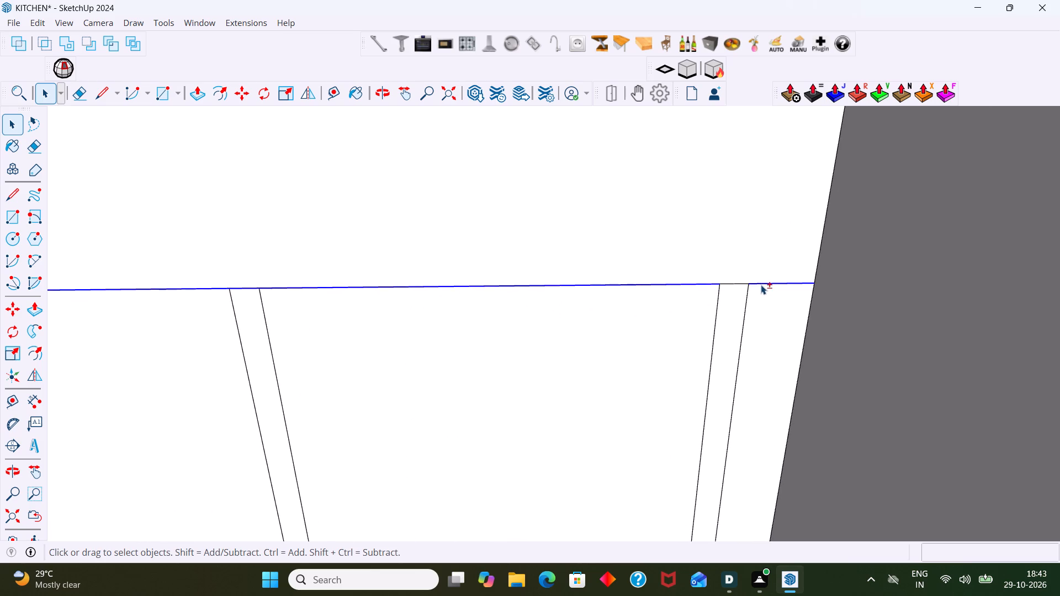
left_click(734, 285, "shift")
scroll(734, 286, "down", 18, "shift")
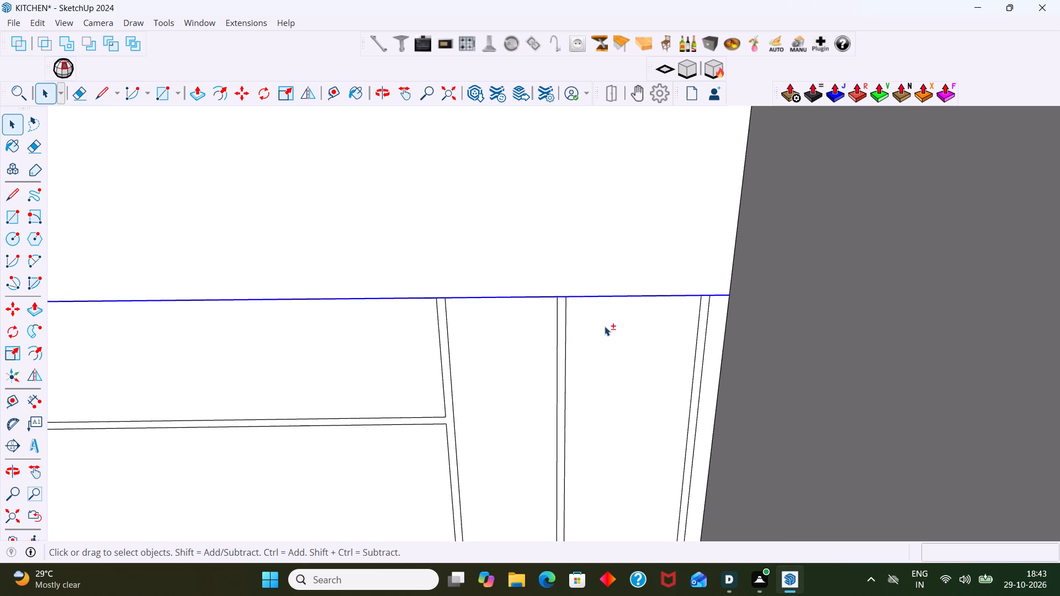
scroll(605, 326, "down", 7, "shift")
middle_click_drag(578, 348, 669, 320, "shift")
scroll(561, 352, "up", 9, "shift")
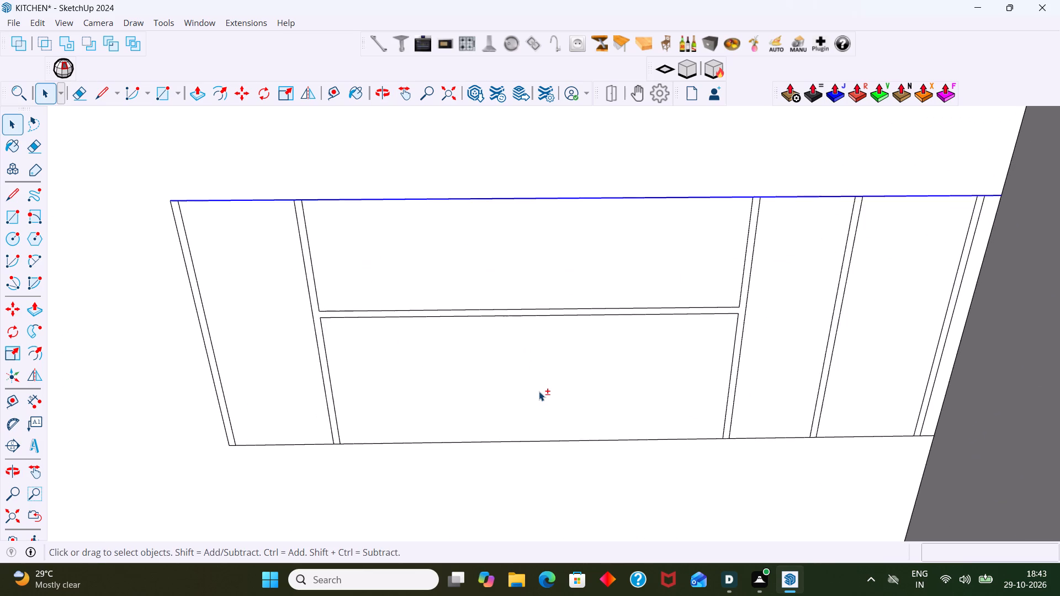
scroll(537, 392, "down", 2, "shift")
key("m")
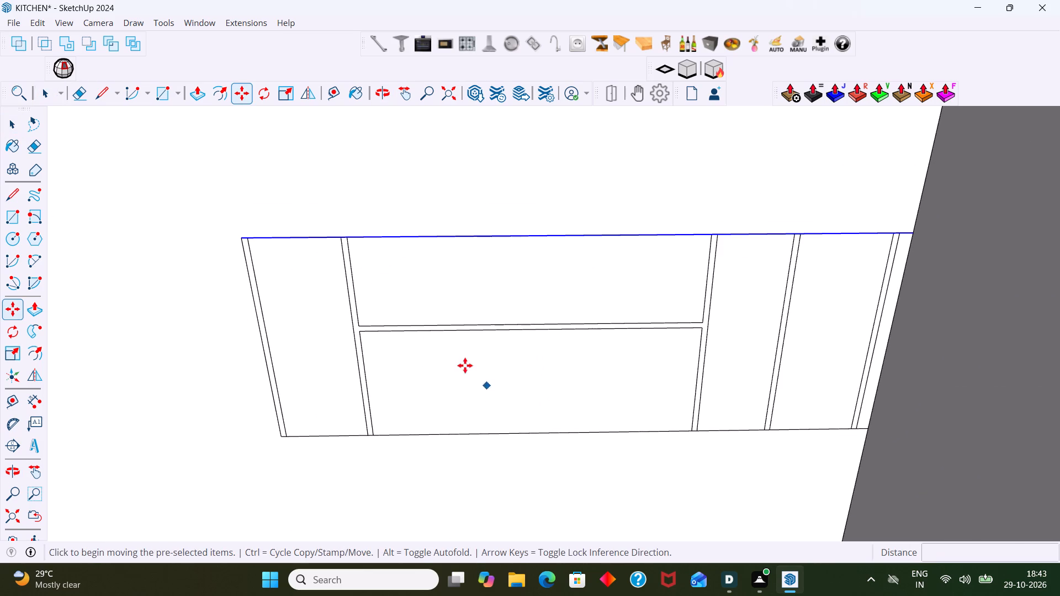
left_click(453, 235)
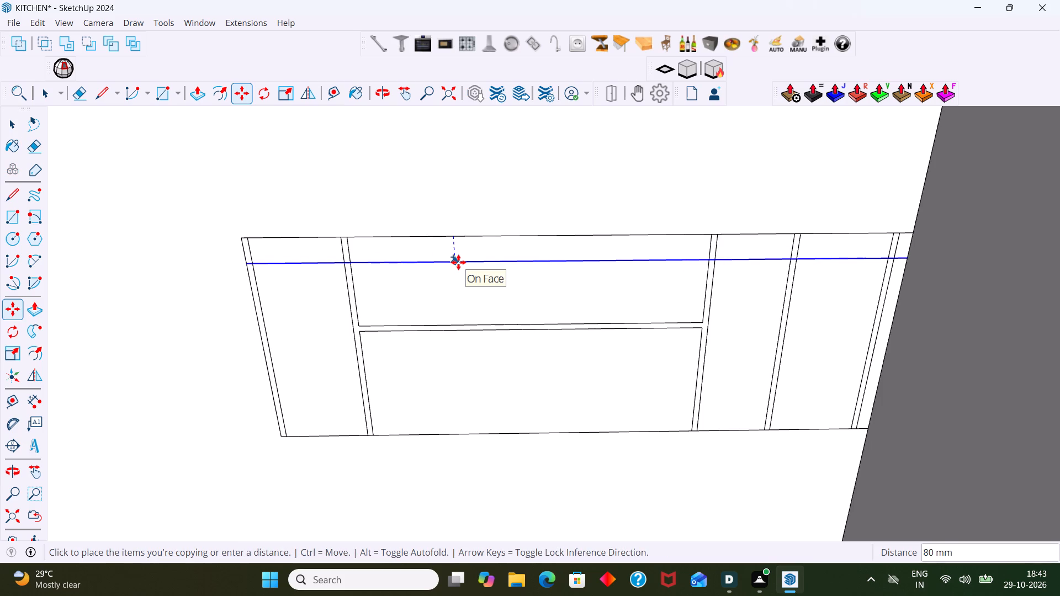
type("18")
key("Return")
key("space")
left_click(330, 179)
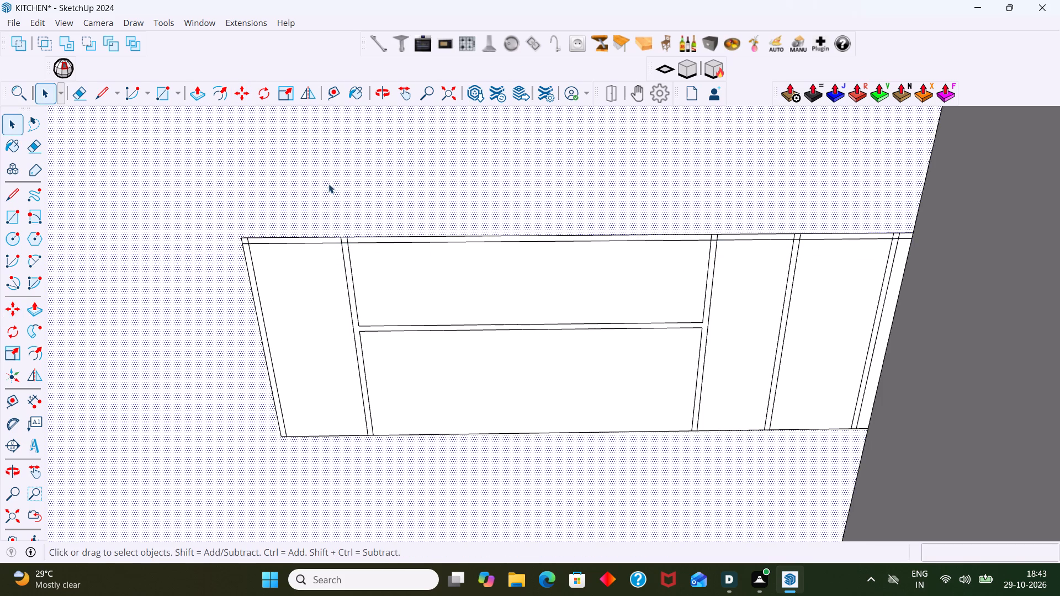
Erase the crossing line segments where the top panel meets the end panel at the wall cabinets' outer top corner.
scroll(380, 291, "down", 12)
left_click(741, 229)
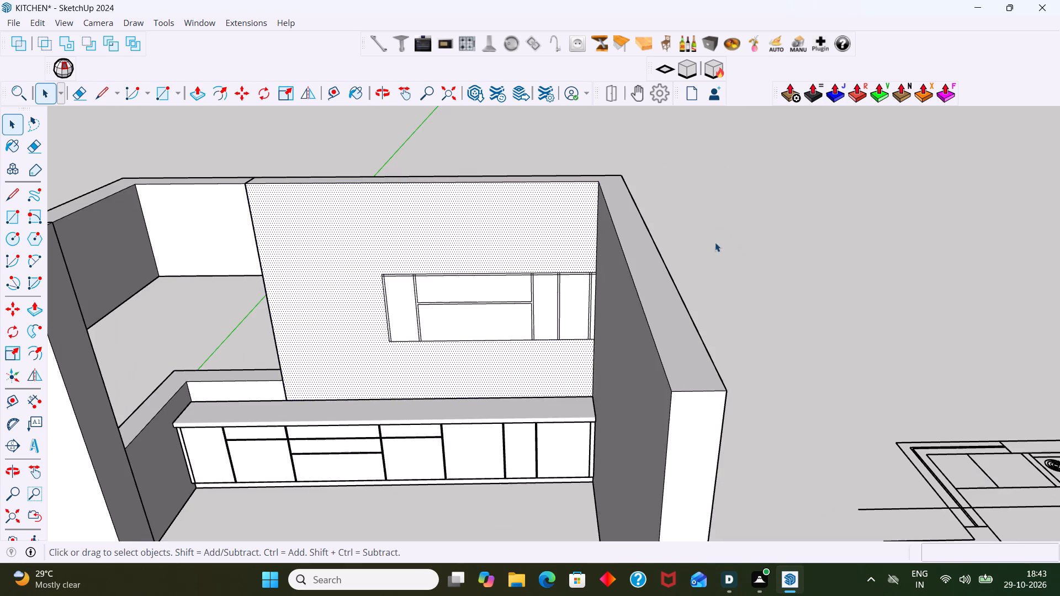
scroll(294, 283, "up", 20)
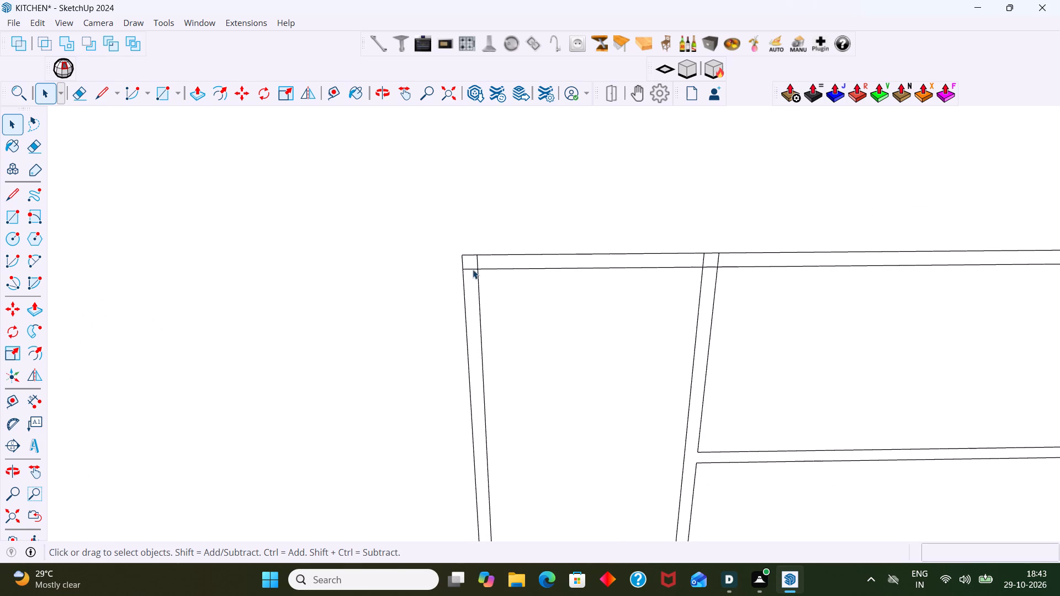
scroll(473, 269, "up", 3)
middle_click_drag(458, 281, 415, 286)
key("e")
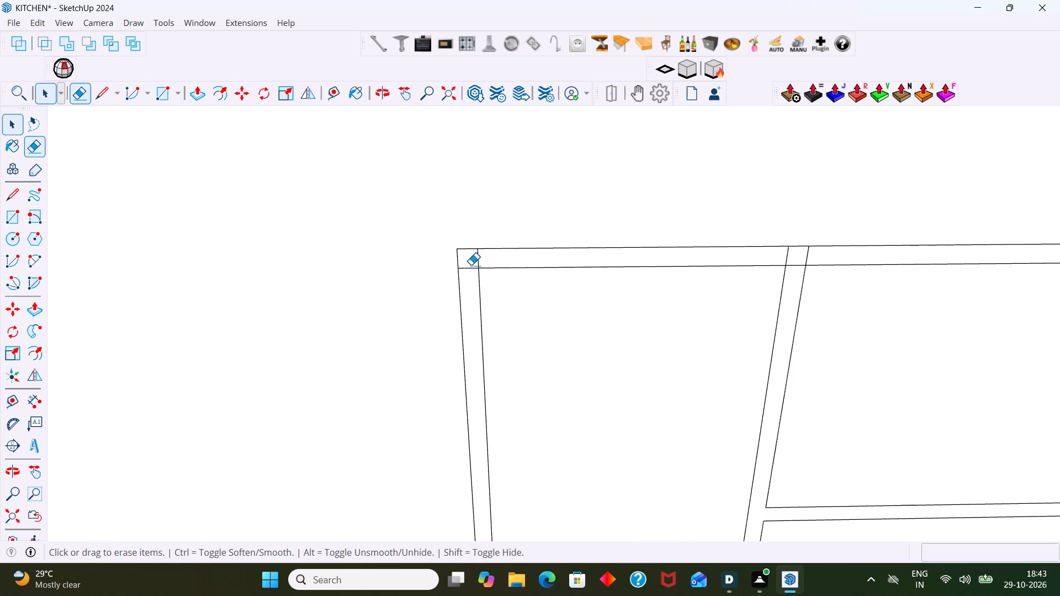
scroll(470, 263, "up", 4)
left_click(482, 258)
left_click(471, 269)
left_click(471, 270)
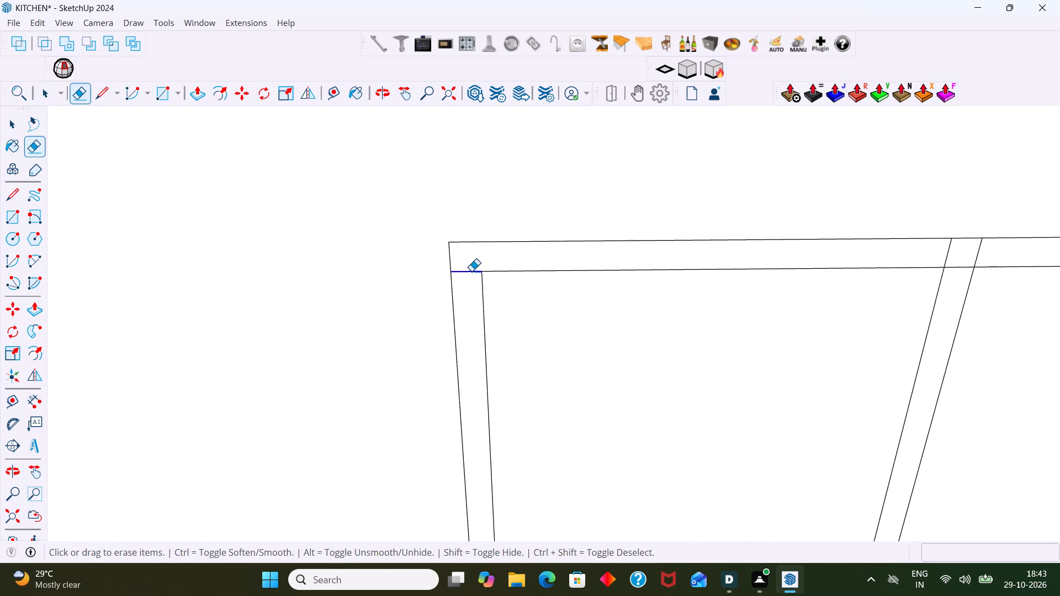
Erase the overlapping segments where the divider beside the outer end cabinet crosses the top panel outline.
scroll(472, 271, "down", 2)
middle_click_drag(463, 259, 173, 260, "shift")
scroll(565, 268, "up", 4)
left_click(589, 256)
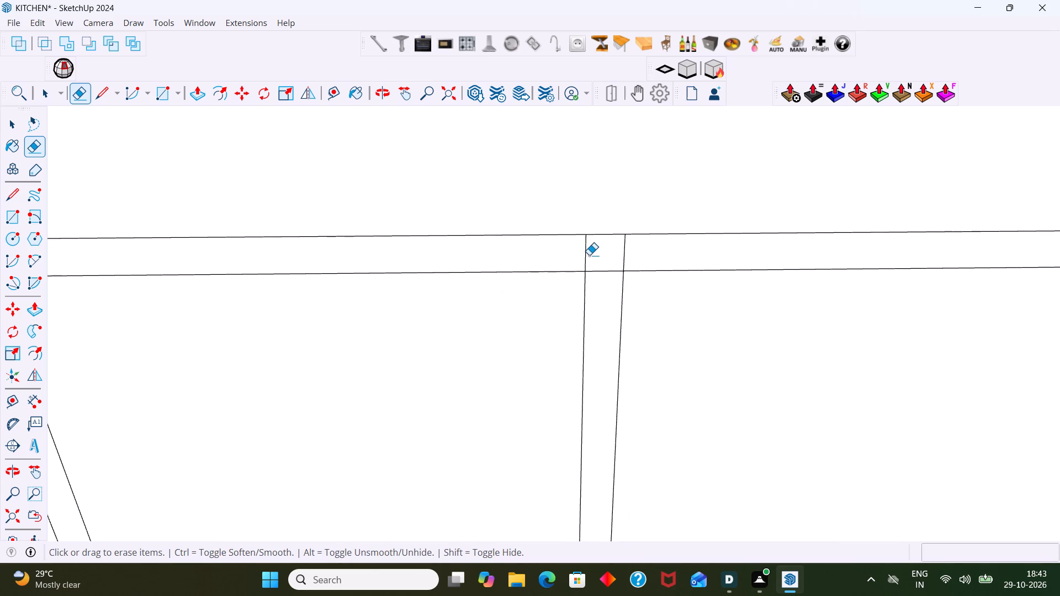
left_click(588, 256)
left_click(624, 254)
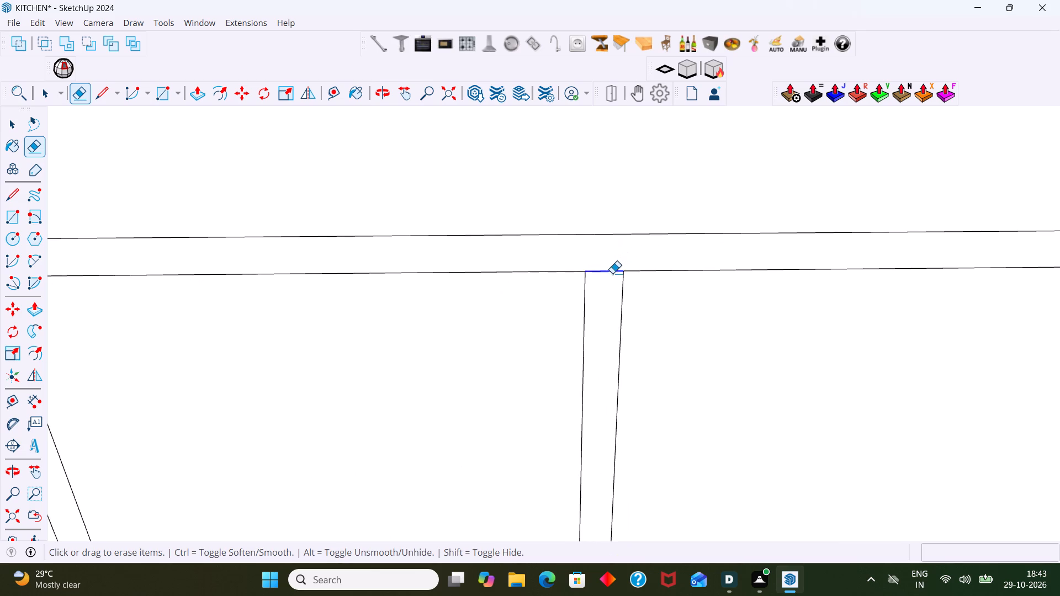
left_click(612, 273)
Erase the overlapping segments where the divider on the wall-corner side of the wide two-tier cabinet meets the top panel.
scroll(612, 268, "down", 8)
middle_click_drag(645, 276, 305, 273, "shift")
scroll(639, 284, "down", 7)
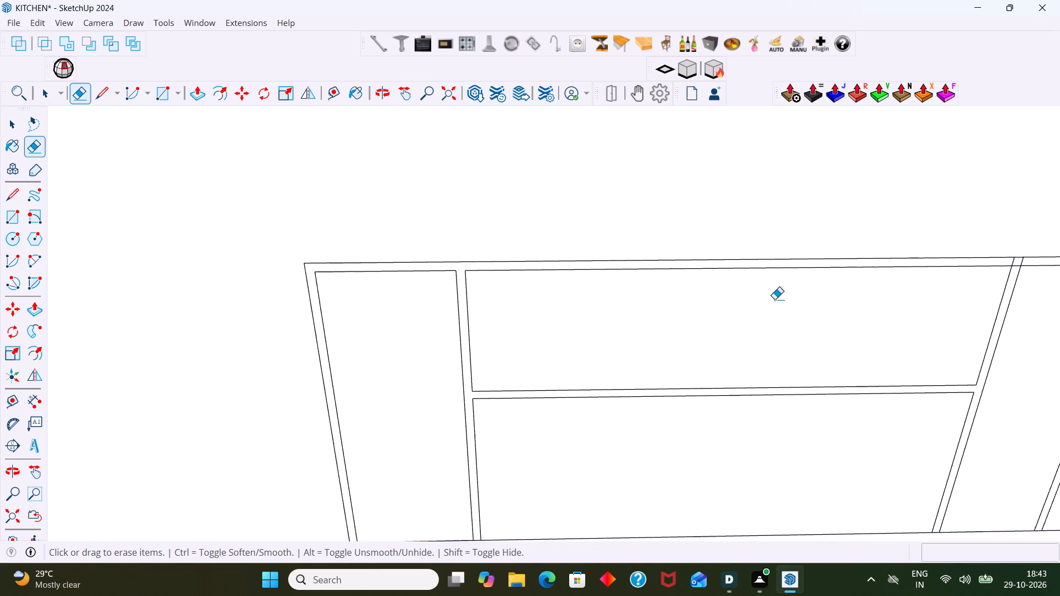
middle_click_drag(752, 294, 345, 297, "shift")
scroll(683, 290, "up", 6)
left_click(557, 256)
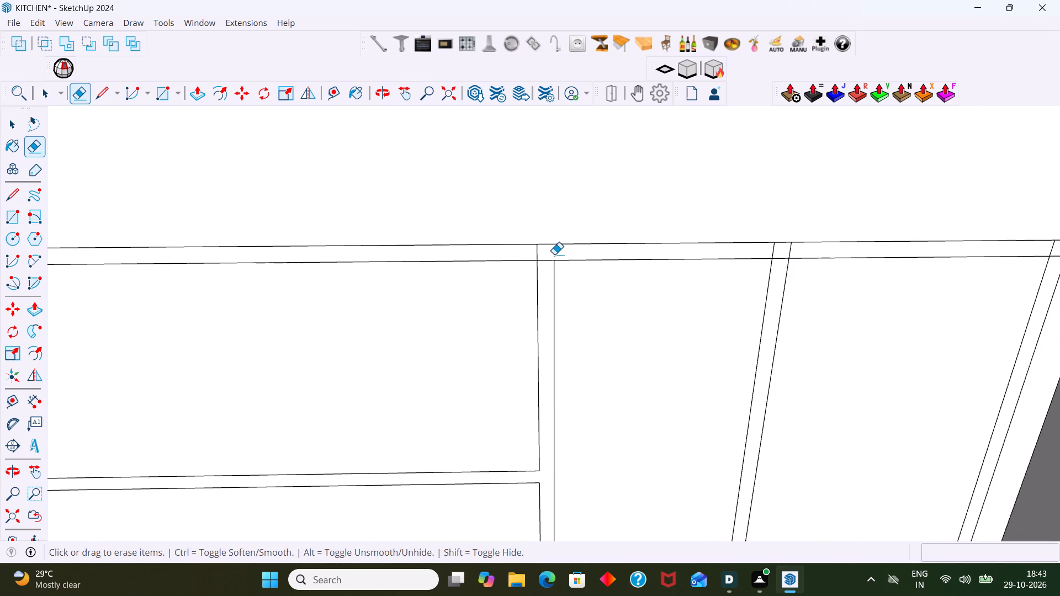
left_click(538, 254)
left_click(544, 262)
Erase the overlapping segments where the divider between the narrow cabinet and the corner cabinet meets the top panel.
left_click(791, 256)
left_click(773, 254)
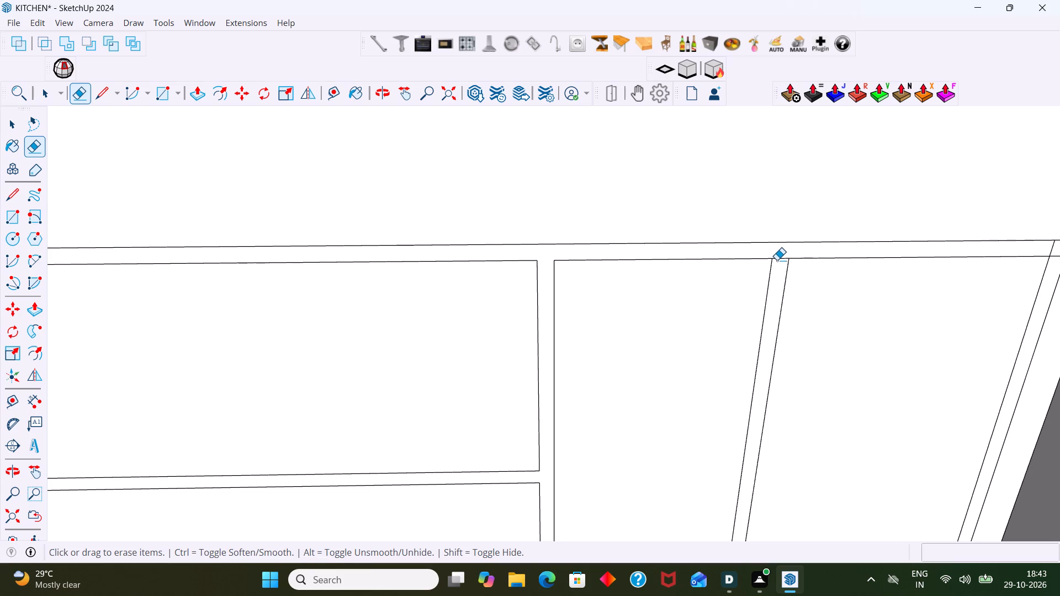
left_click(777, 260)
scroll(780, 259, "down", 3)
middle_click_drag(792, 268, 484, 268)
scroll(513, 267, "up", 7)
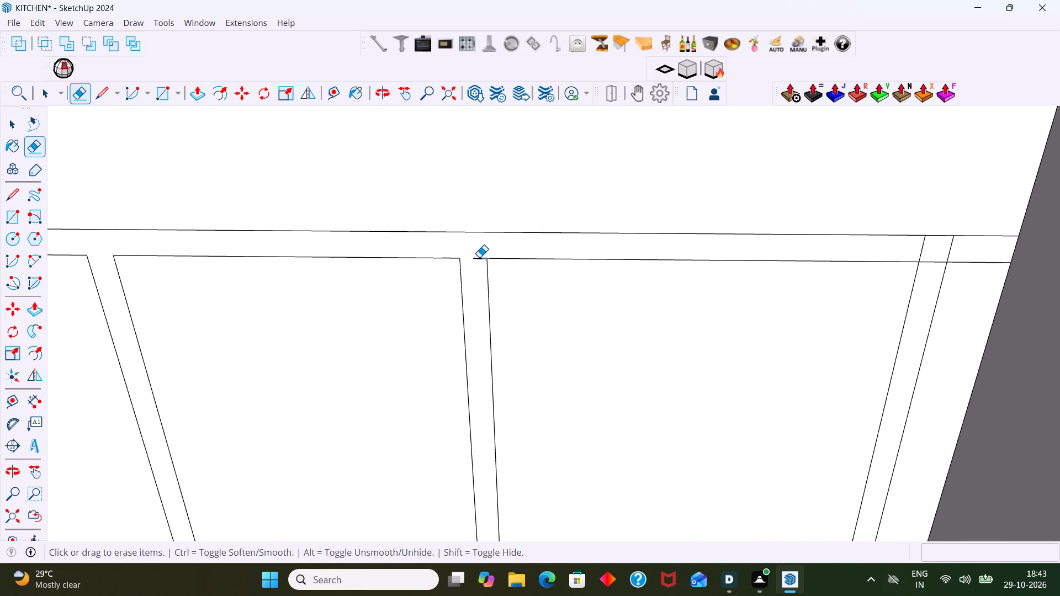
left_click(479, 257)
left_click(479, 257)
left_click(479, 261)
left_click(479, 259)
Erase the overlapping segments where the filler-side divider next to the wall corner meets the top panel.
scroll(483, 260, "down", 6)
middle_click_drag(535, 276, 381, 276, "shift")
scroll(845, 272, "up", 4)
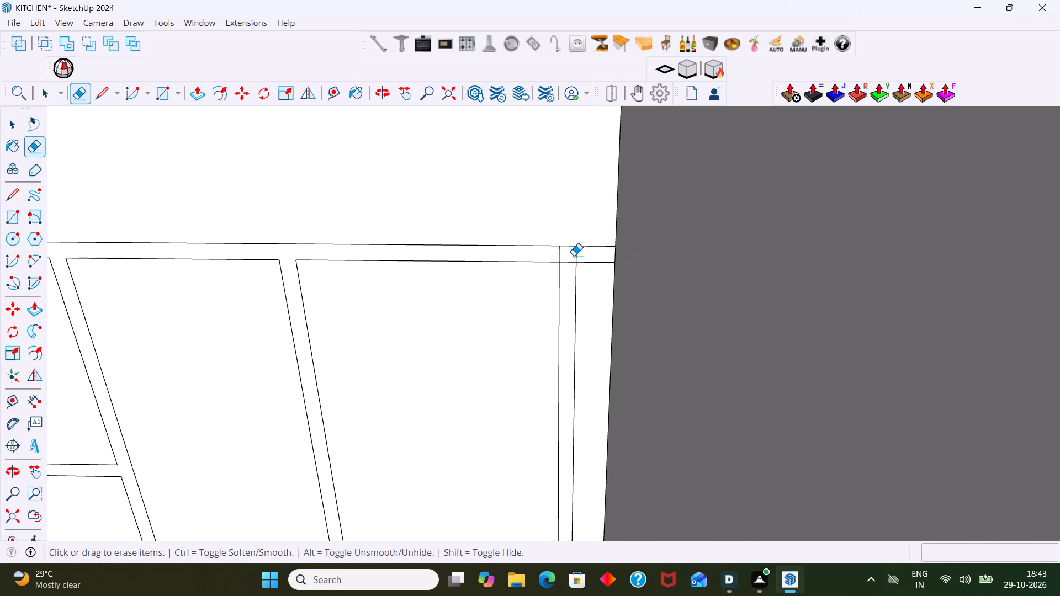
left_click(576, 253)
left_click(560, 256)
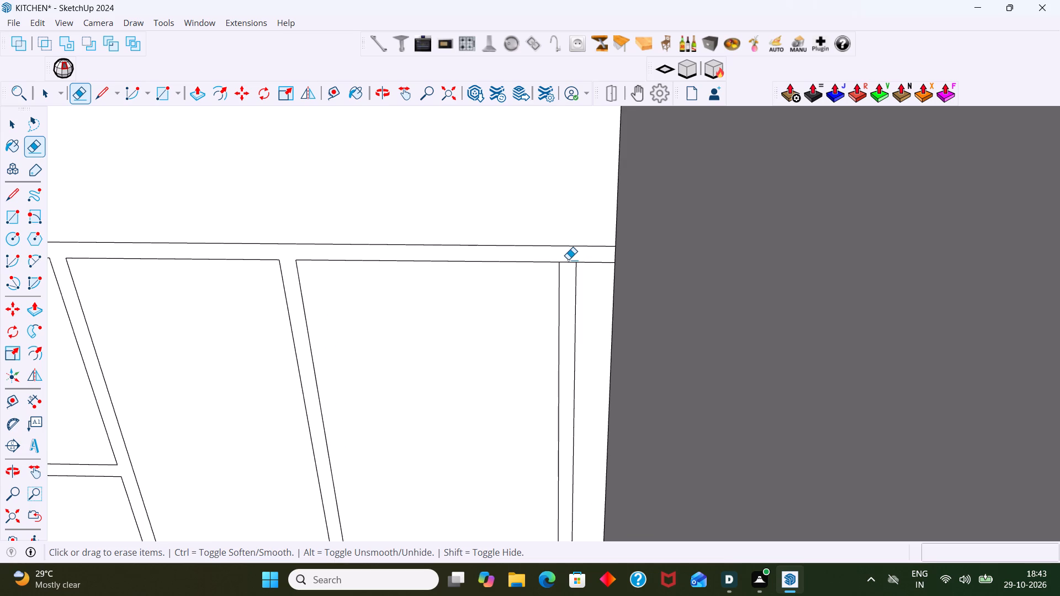
left_click(568, 262)
Copy all the segments of the wall cabinets' bottom edge 18 mm upward to outline the bottom panel.
scroll(568, 262, "down", 13)
middle_click_drag(543, 312, 662, 227, "shift")
scroll(603, 299, "down", 3)
middle_click_drag(593, 334, 621, 292)
key("space")
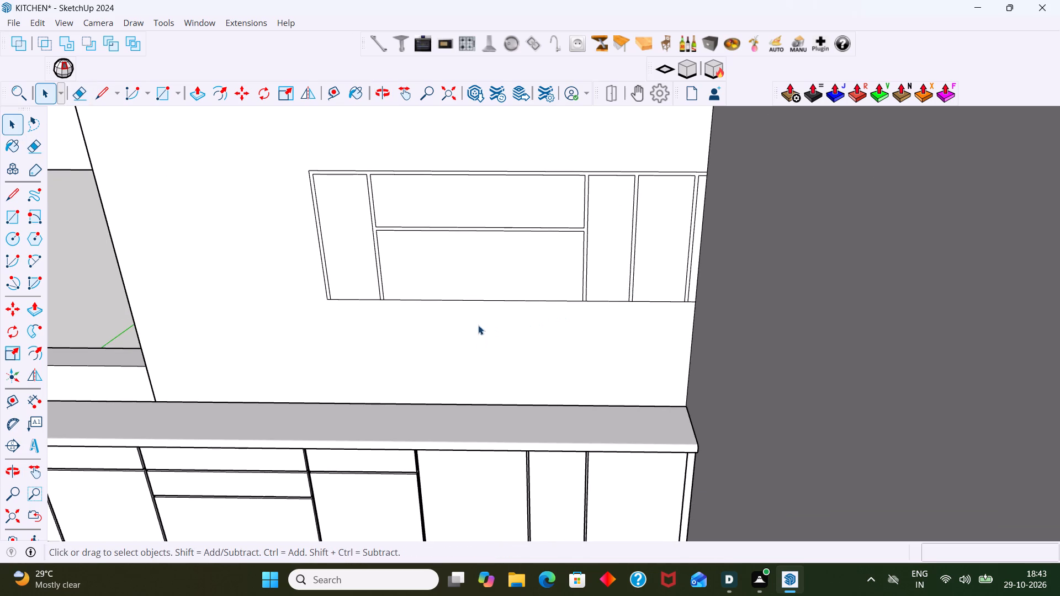
left_click(485, 300)
scroll(374, 300, "up", 9)
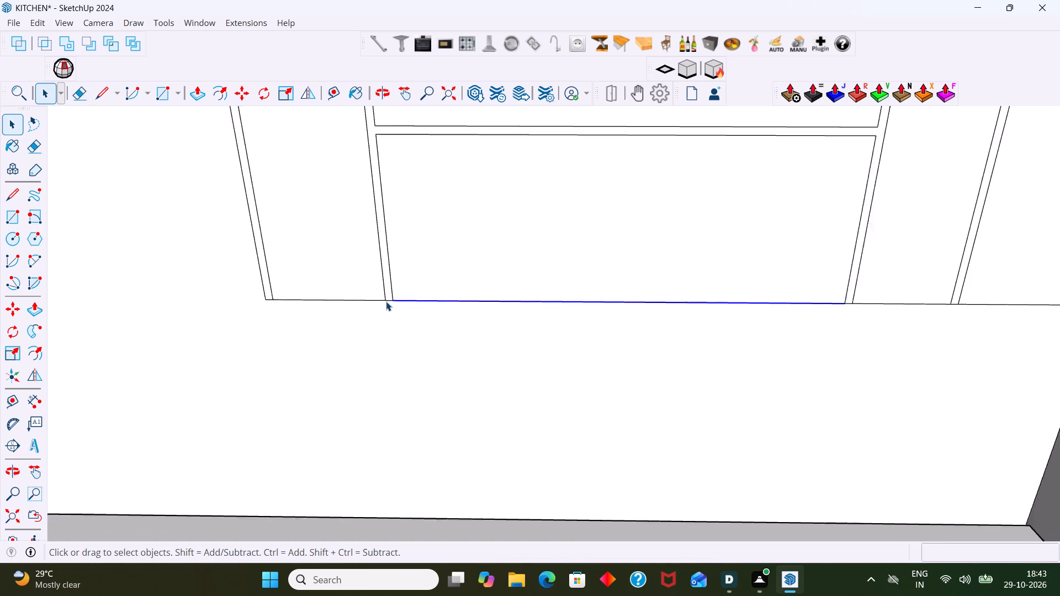
scroll(386, 301, "up", 5)
left_click(391, 299, "shift")
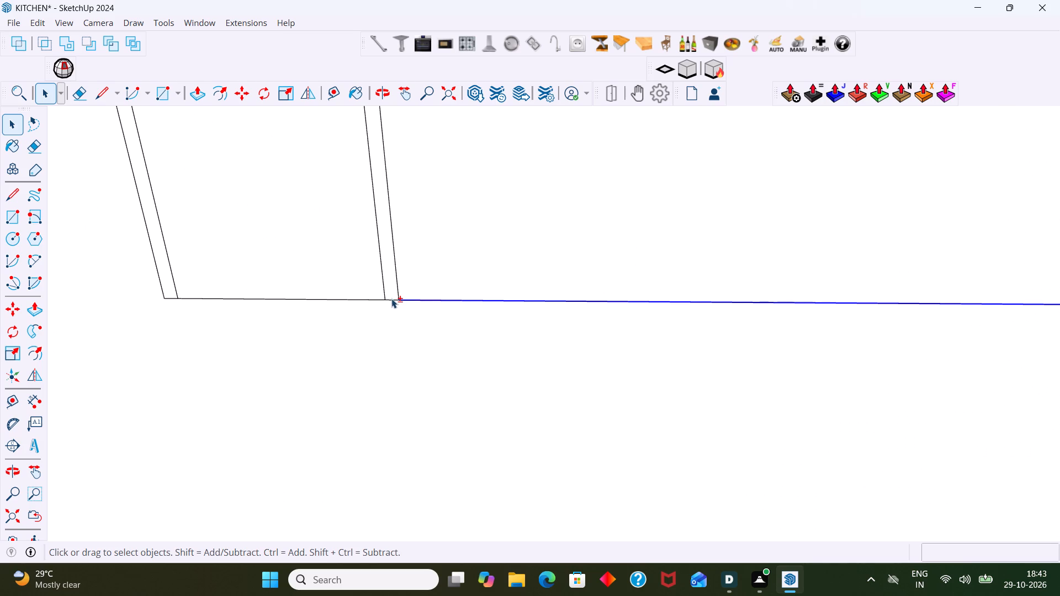
left_click(370, 297, "shift")
left_click(354, 291, "shift")
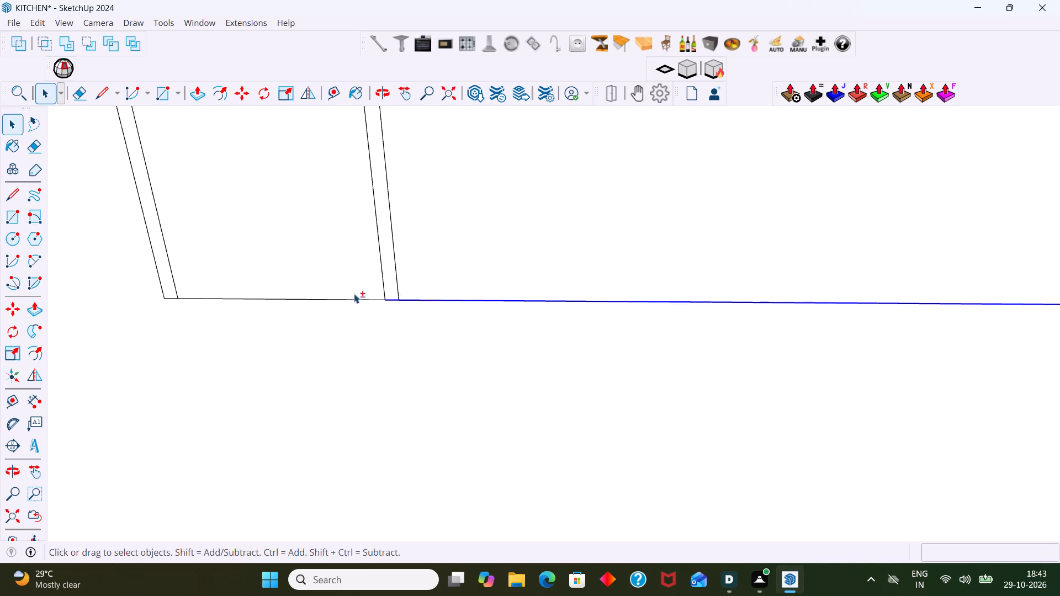
left_click(359, 299, "shift")
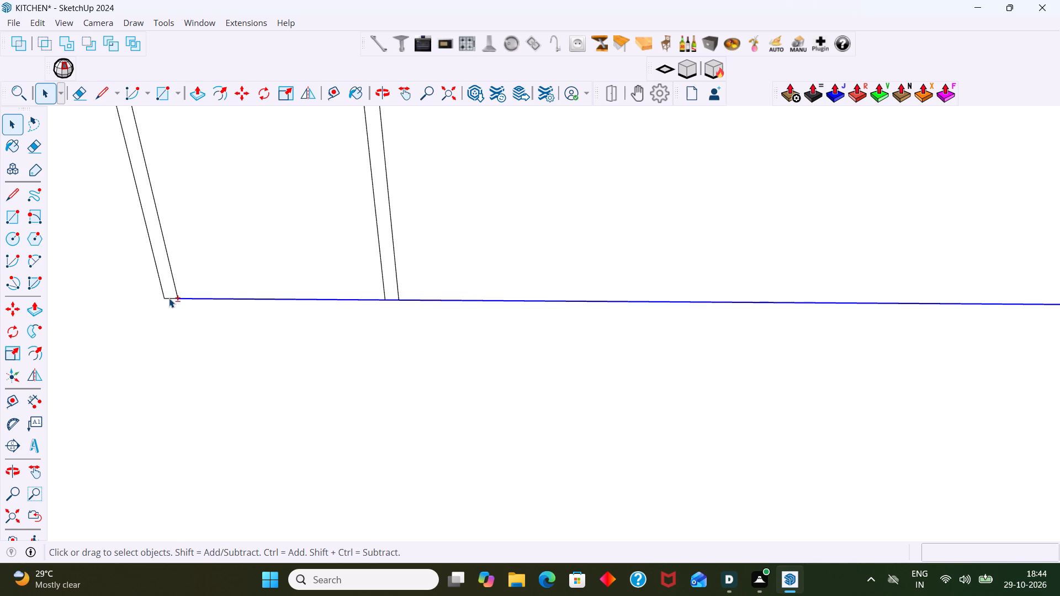
left_click(169, 298, "shift")
scroll(225, 301, "down", 6, "shift")
middle_click_drag(521, 308, 308, 326, "shift")
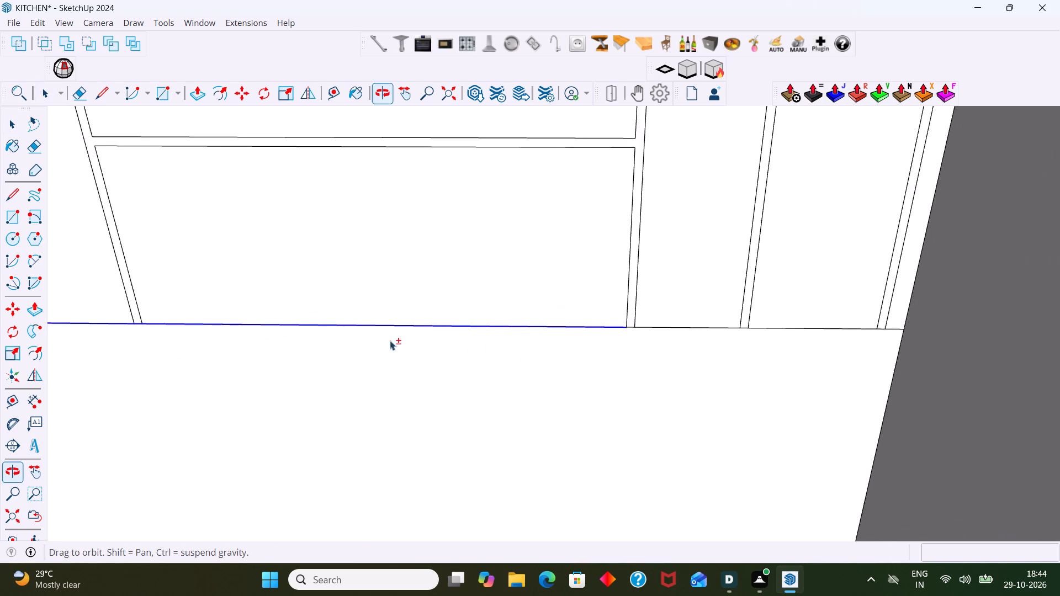
scroll(655, 343, "up", 6, "shift")
left_click(614, 317, "shift")
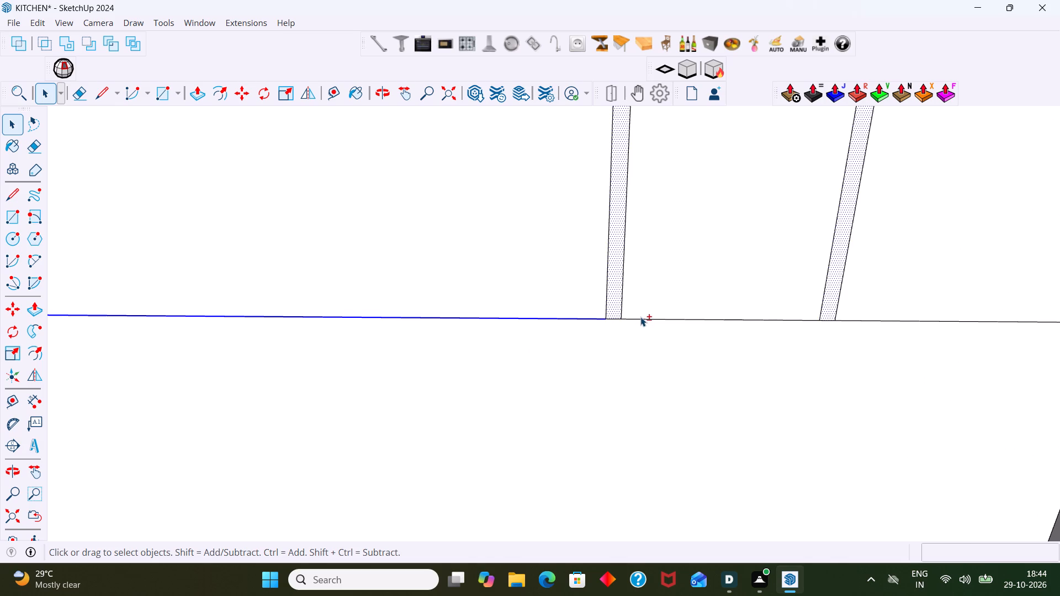
left_click(616, 306, "shift")
left_click(630, 319, "shift")
left_click(614, 318, "shift")
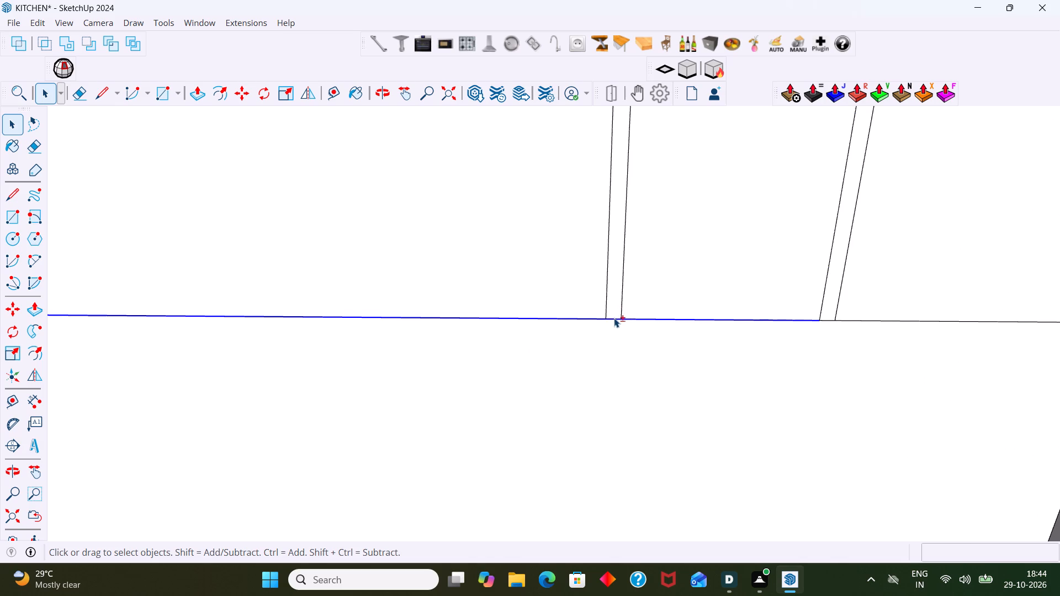
scroll(649, 320, "down", 3, "shift")
scroll(803, 320, "up", 3, "shift")
left_click(773, 320, "shift")
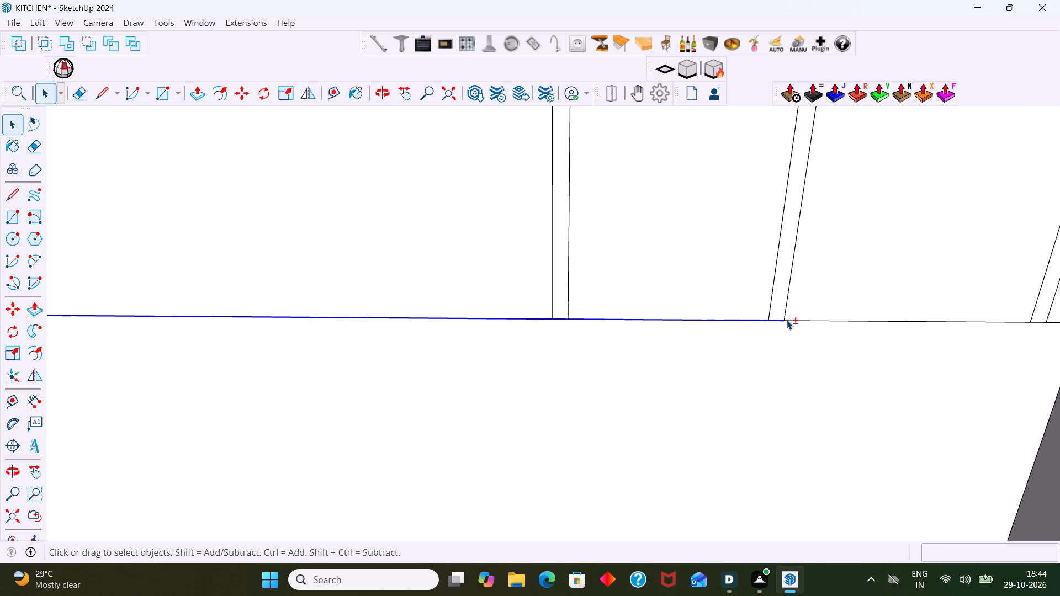
left_click(796, 320, "shift")
scroll(796, 319, "down", 2, "shift")
middle_click_drag(639, 323, 535, 336, "shift")
scroll(969, 336, "up", 3, "shift")
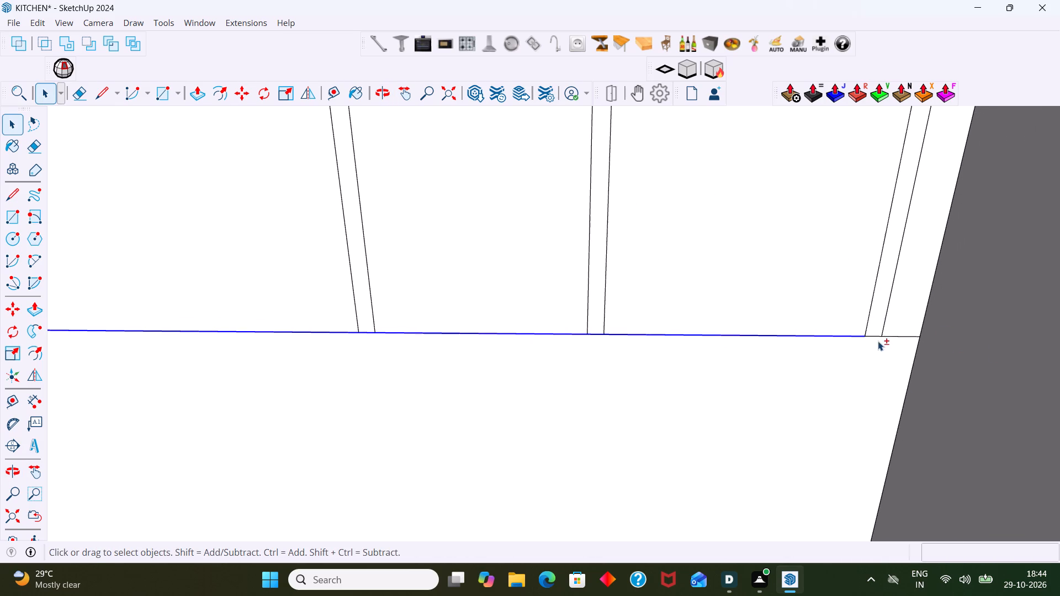
left_click(891, 334, "shift")
left_click(892, 331, "shift")
left_click(892, 336, "shift")
left_click(875, 336, "shift")
scroll(875, 336, "down", 8, "shift")
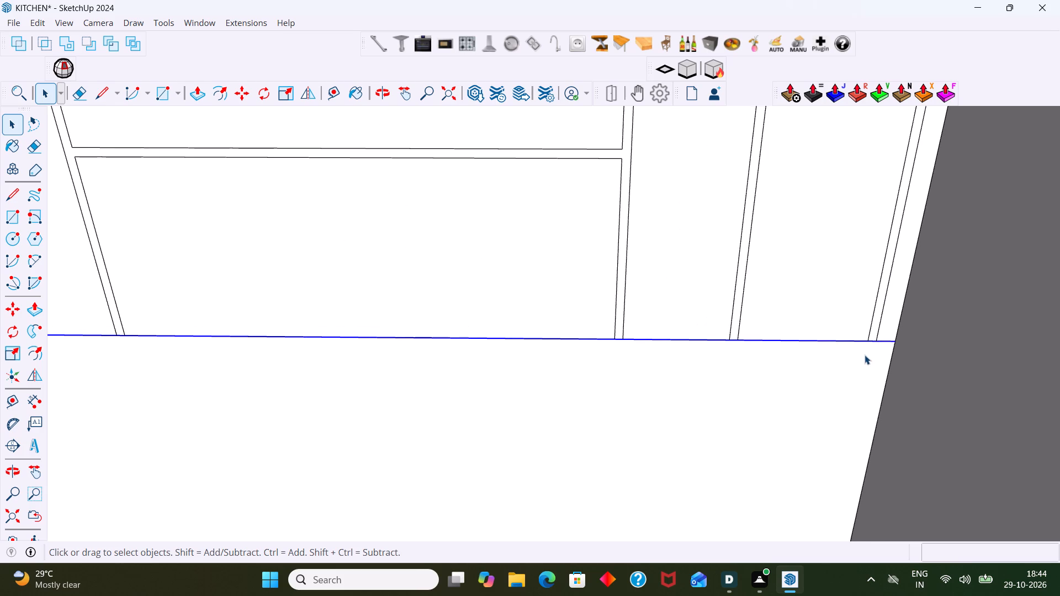
key("m")
left_click(855, 342)
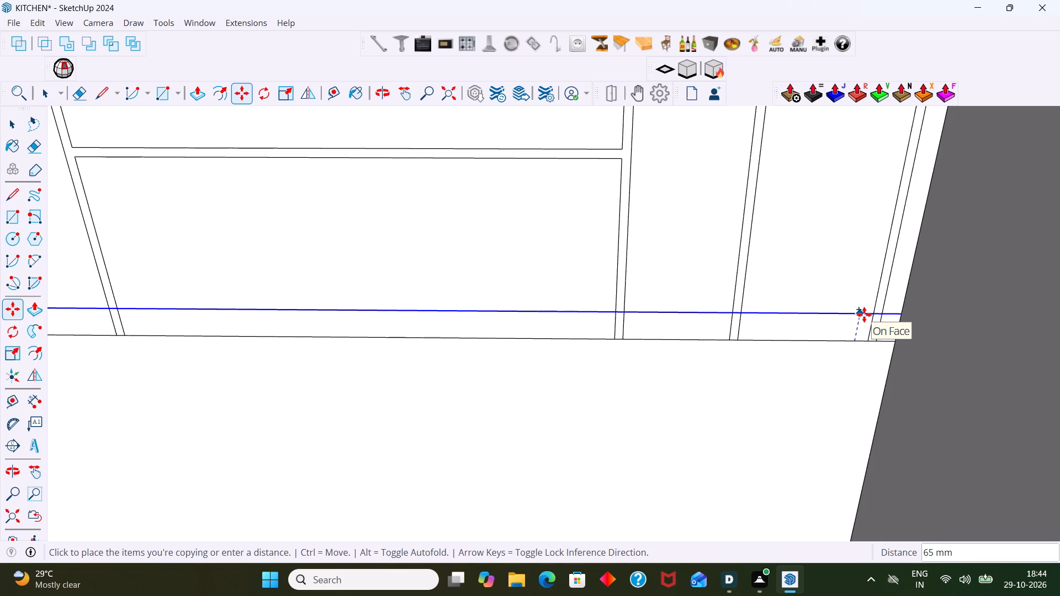
key("Up")
type("18")
key("Return")
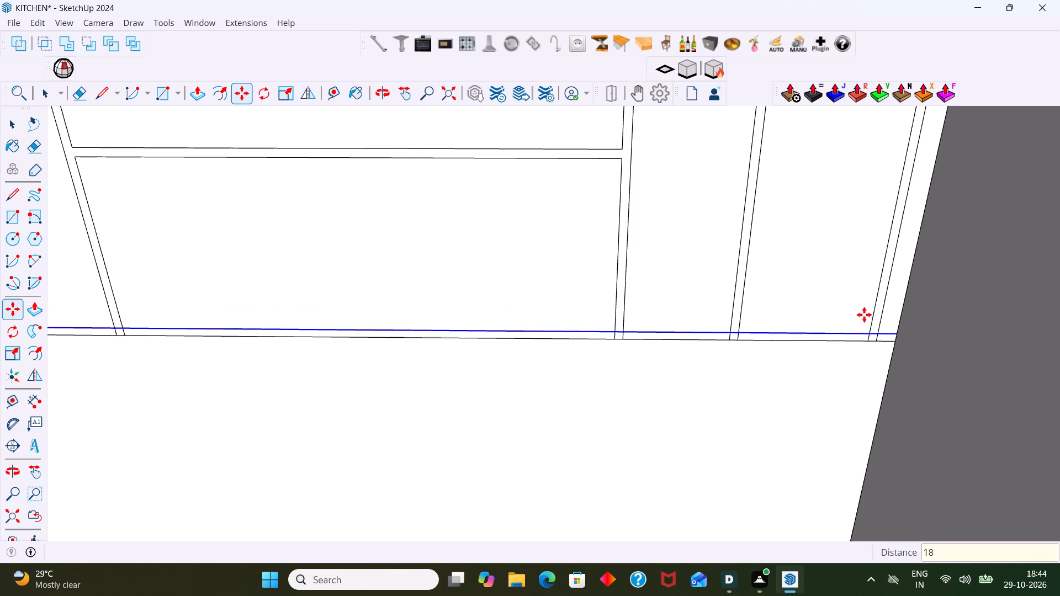
key("space")
left_click(830, 377)
Erase the crossing line segments where the bottom panel meets the end panel at the wall cabinets' outer bottom corner.
scroll(833, 370, "down", 7)
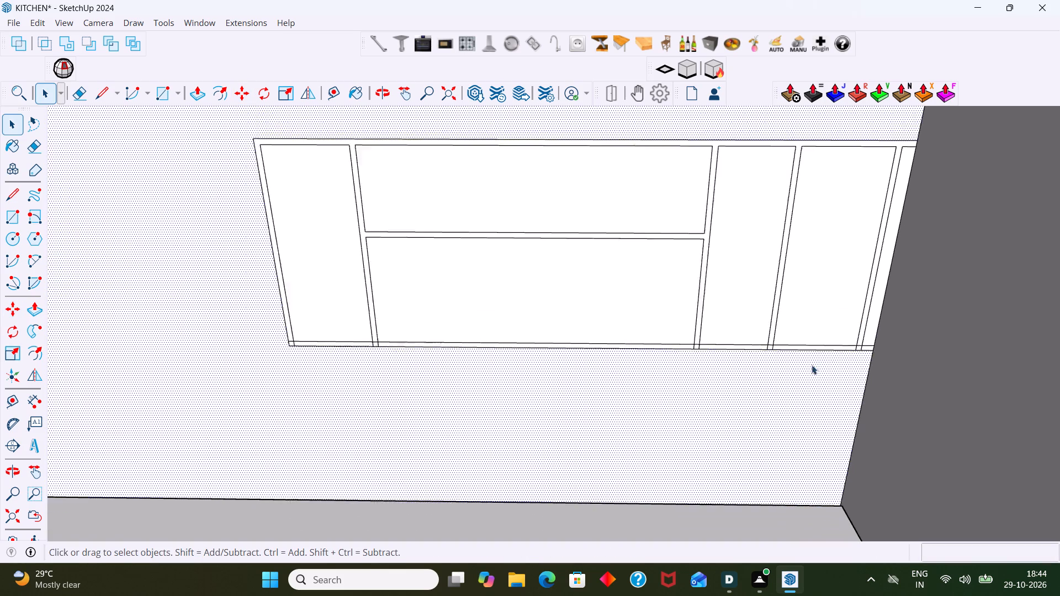
scroll(812, 365, "down", 10)
left_click(968, 169)
scroll(649, 391, "up", 8)
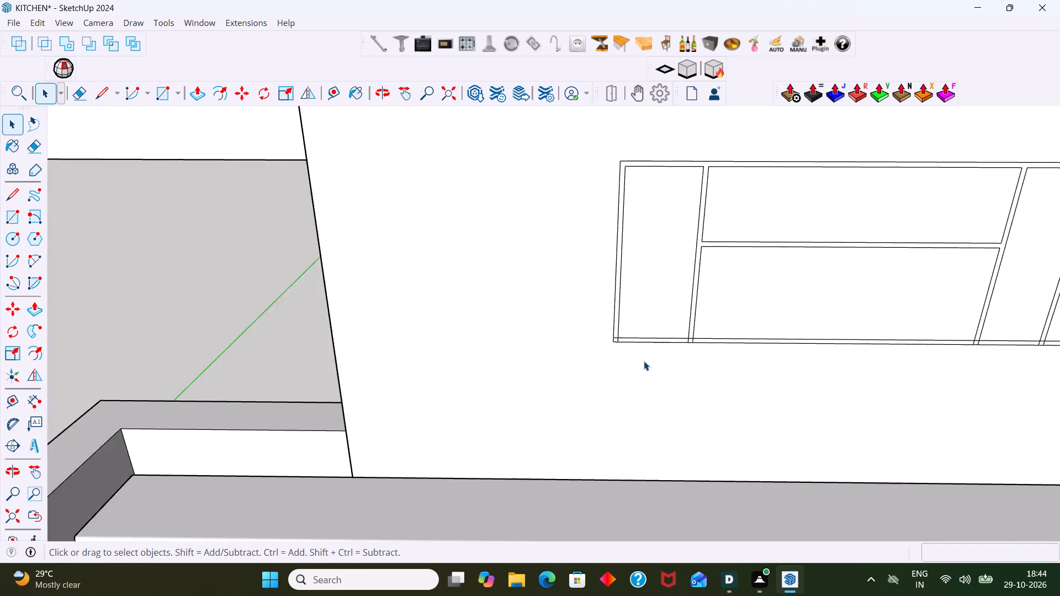
scroll(644, 361, "up", 12)
key("e")
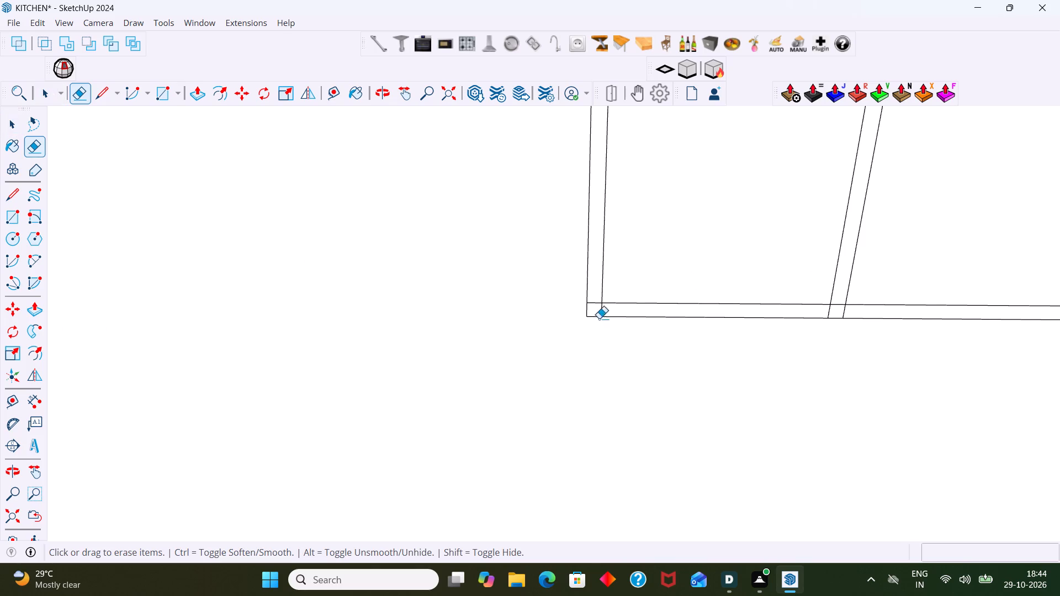
scroll(599, 315, "up", 4)
left_click(593, 296)
left_click(603, 306)
Erase the overlapping segments where the divider beside the outer end cabinet crosses the bottom panel outline.
scroll(621, 307, "down", 2)
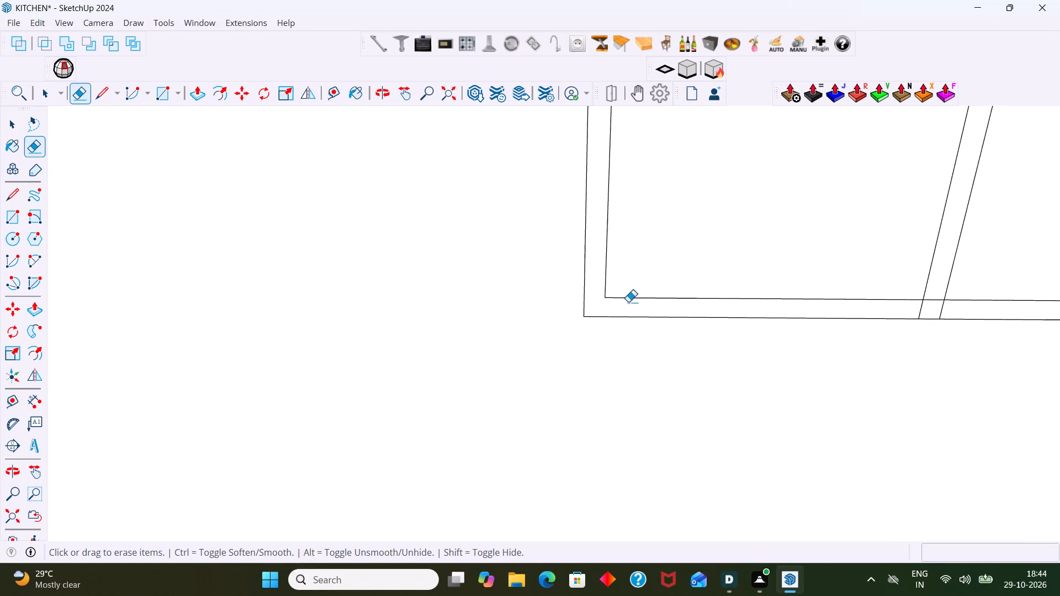
scroll(628, 302, "down", 1)
middle_click_drag(633, 300, 422, 302, "shift")
scroll(675, 295, "up", 7)
left_click(657, 299)
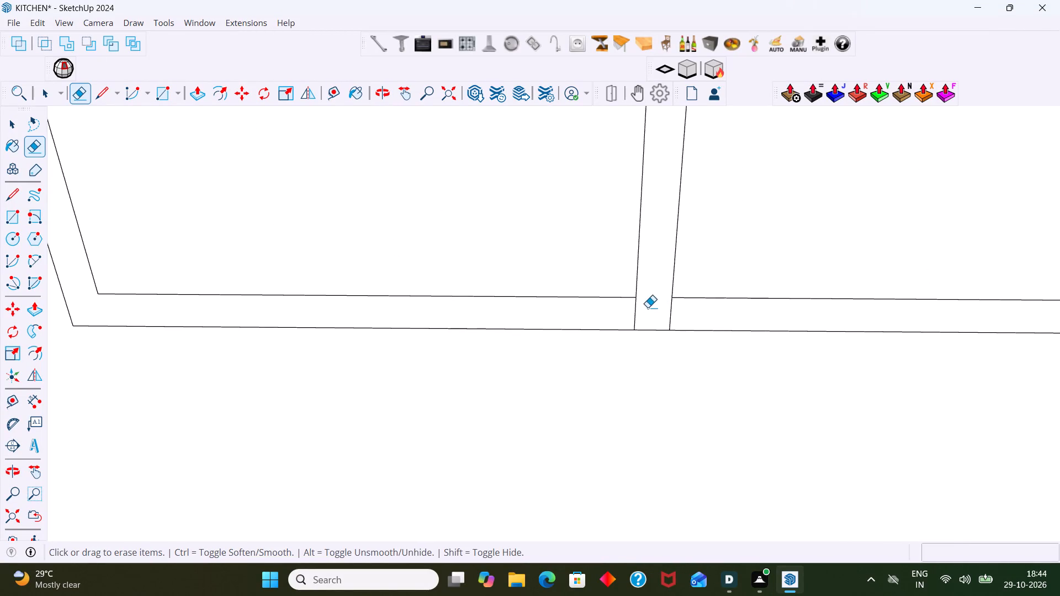
left_click(635, 312)
left_click(674, 312)
Erase the overlapping segments where the divider on the corner side of the wide two-tier cabinet crosses the bottom panel outline.
scroll(673, 312, "down", 8)
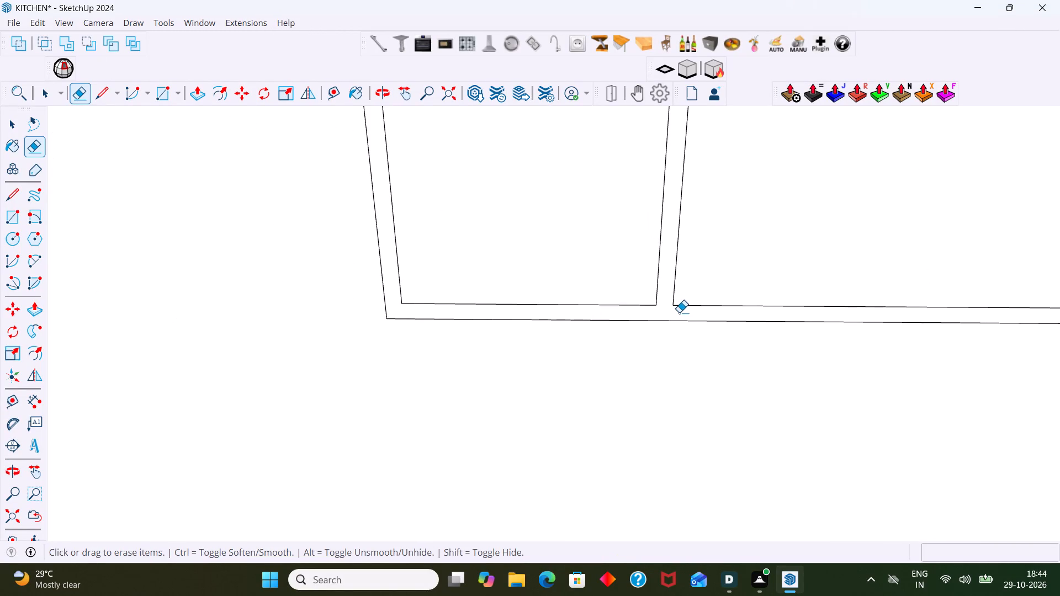
scroll(675, 320, "down", 5)
middle_click_drag(752, 325, 430, 318)
scroll(620, 317, "down", 4)
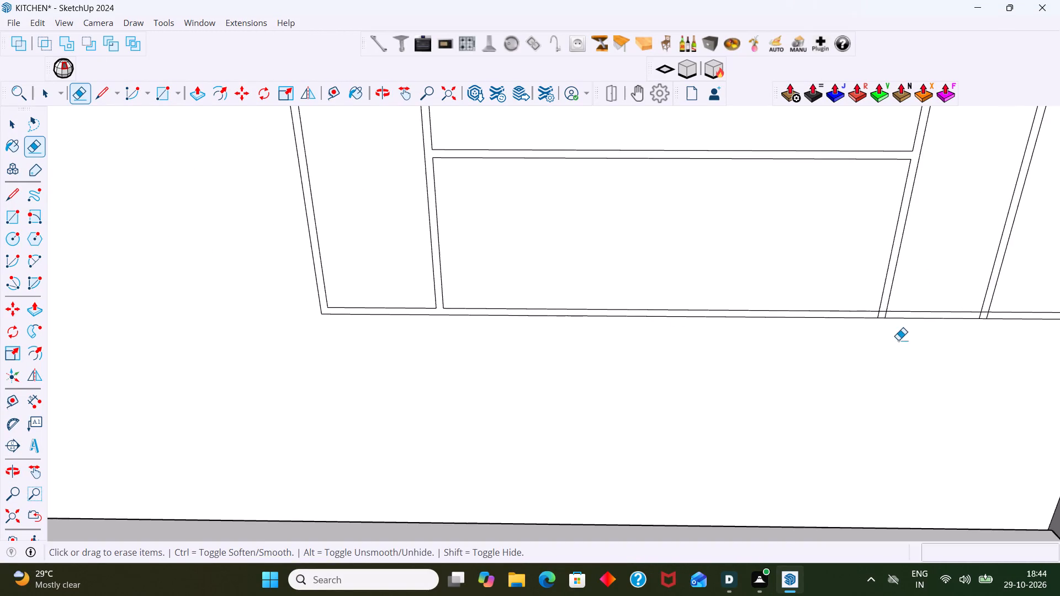
middle_click_drag(898, 336, 622, 328, "shift")
scroll(640, 322, "up", 9)
left_click(581, 272)
left_click(575, 280)
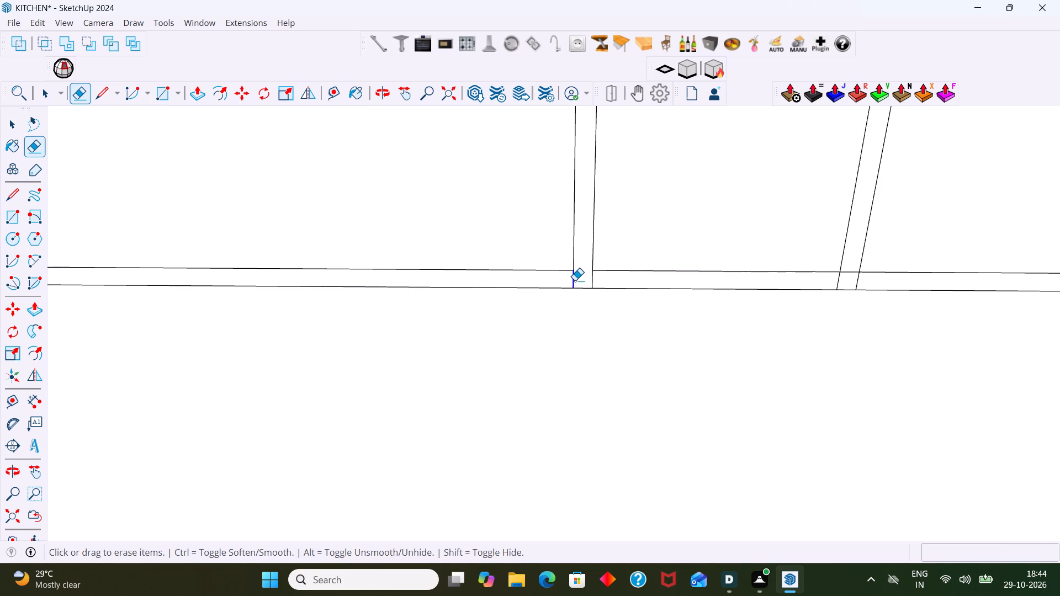
left_click(593, 281)
Erase the overlapping segments where the divider between the two tall cabinets nearest the wall corner meets the bottom panel.
scroll(594, 281, "down", 5)
scroll(782, 271, "up", 8)
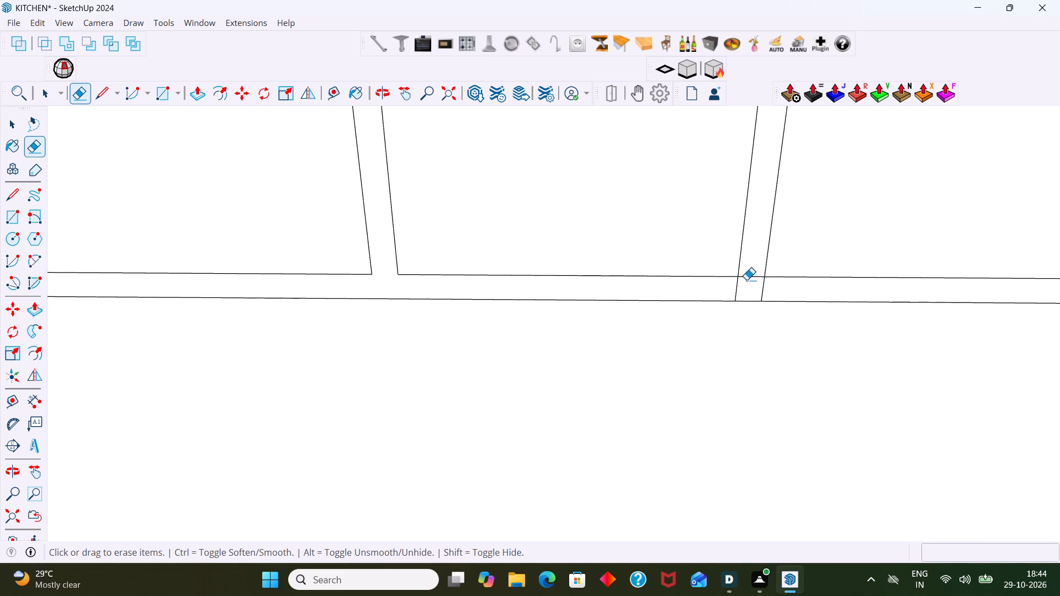
left_click(749, 277)
left_click(739, 286)
left_click(766, 289)
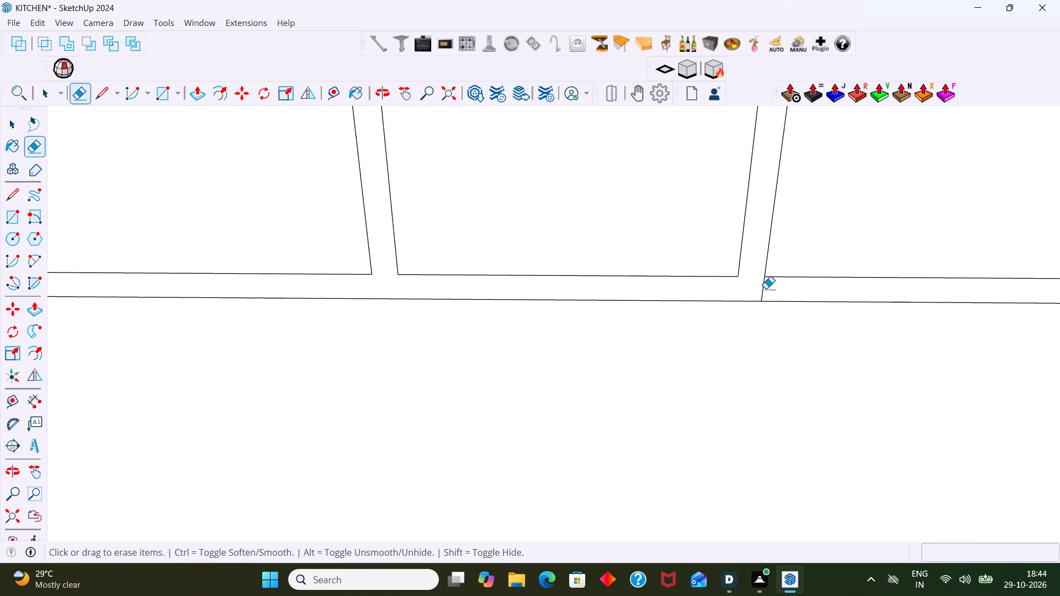
scroll(762, 288, "down", 4)
left_click(761, 288)
Erase the overlapping segments where the filler-side divider next to the wall corner crosses the bottom panel outline.
scroll(764, 288, "down", 3)
middle_click_drag(800, 314, 521, 328)
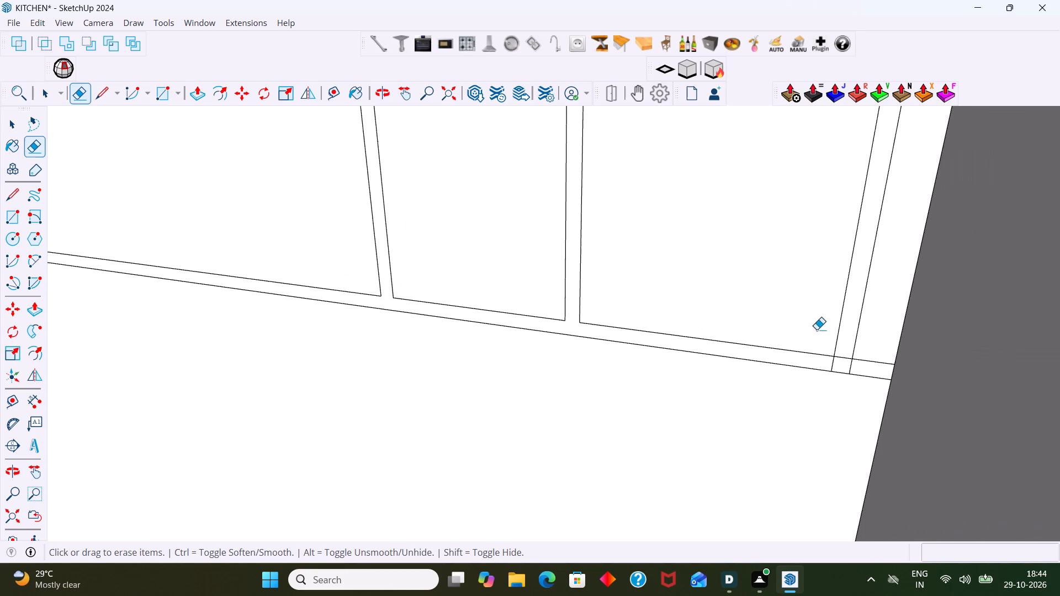
scroll(817, 329, "up", 7)
left_click(838, 383)
left_click(855, 369)
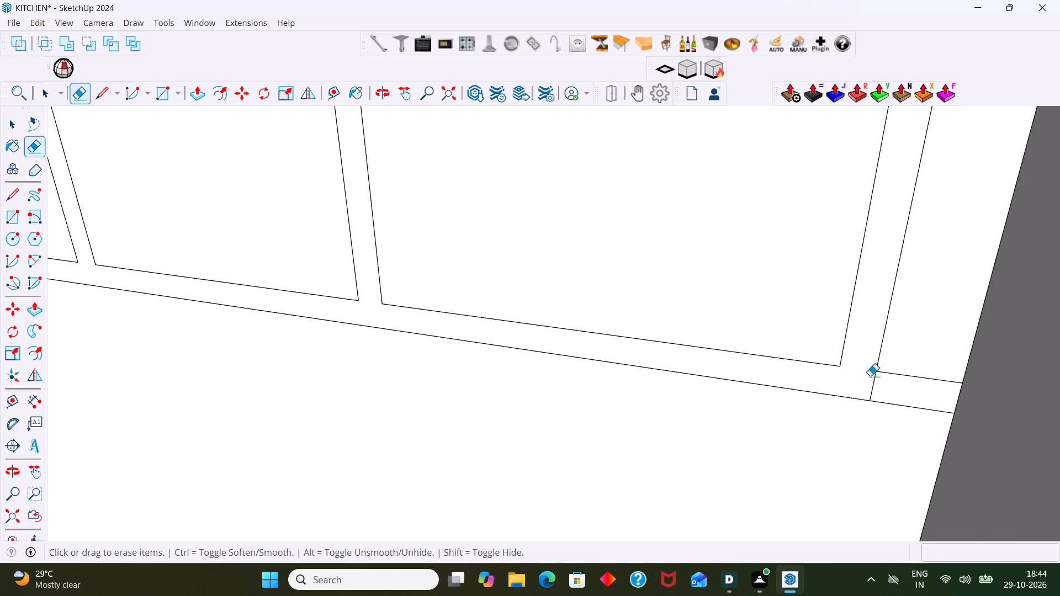
left_click(875, 383)
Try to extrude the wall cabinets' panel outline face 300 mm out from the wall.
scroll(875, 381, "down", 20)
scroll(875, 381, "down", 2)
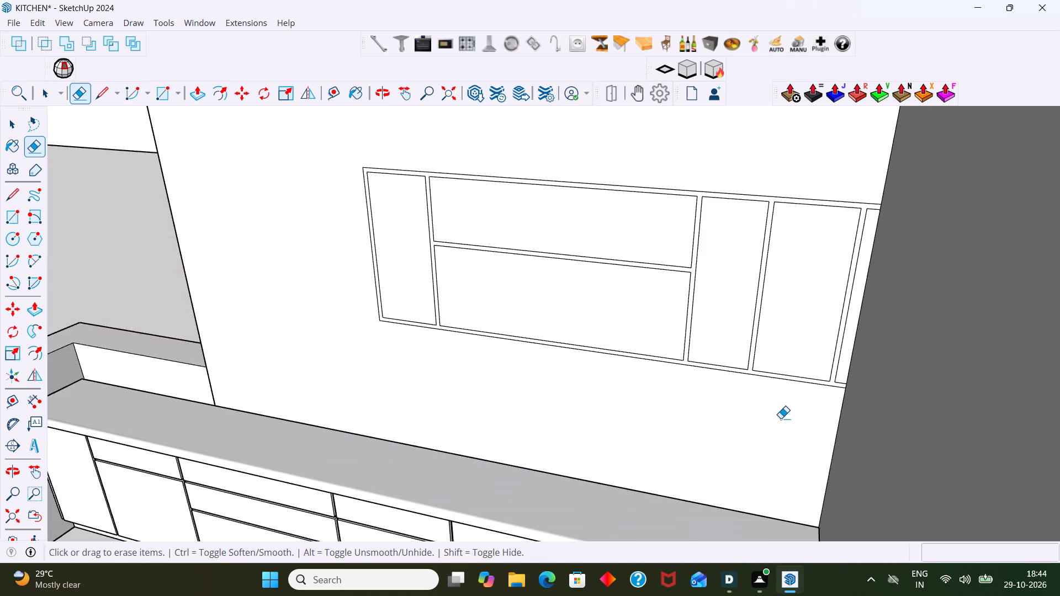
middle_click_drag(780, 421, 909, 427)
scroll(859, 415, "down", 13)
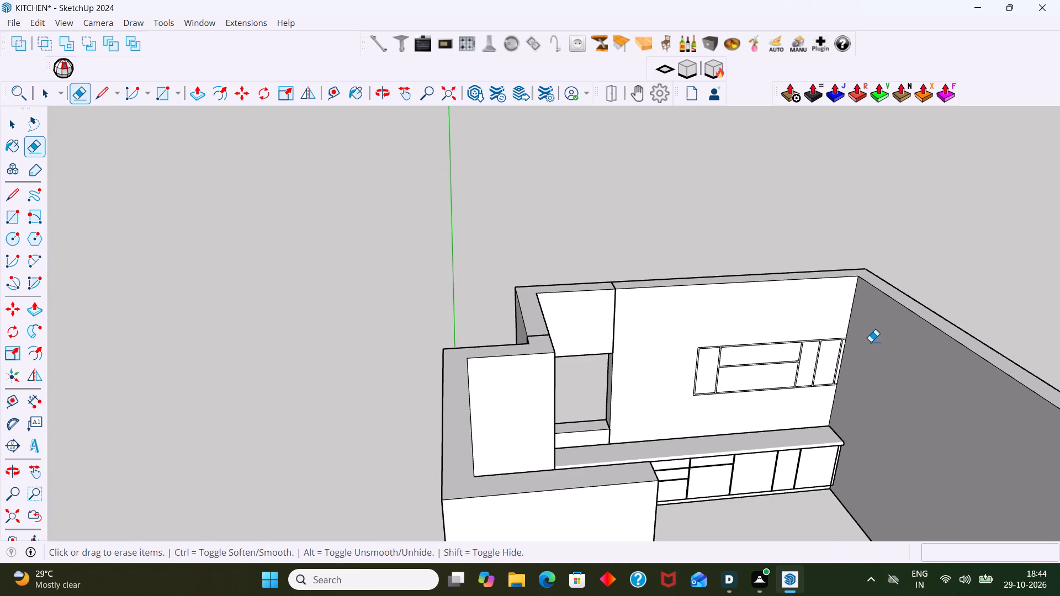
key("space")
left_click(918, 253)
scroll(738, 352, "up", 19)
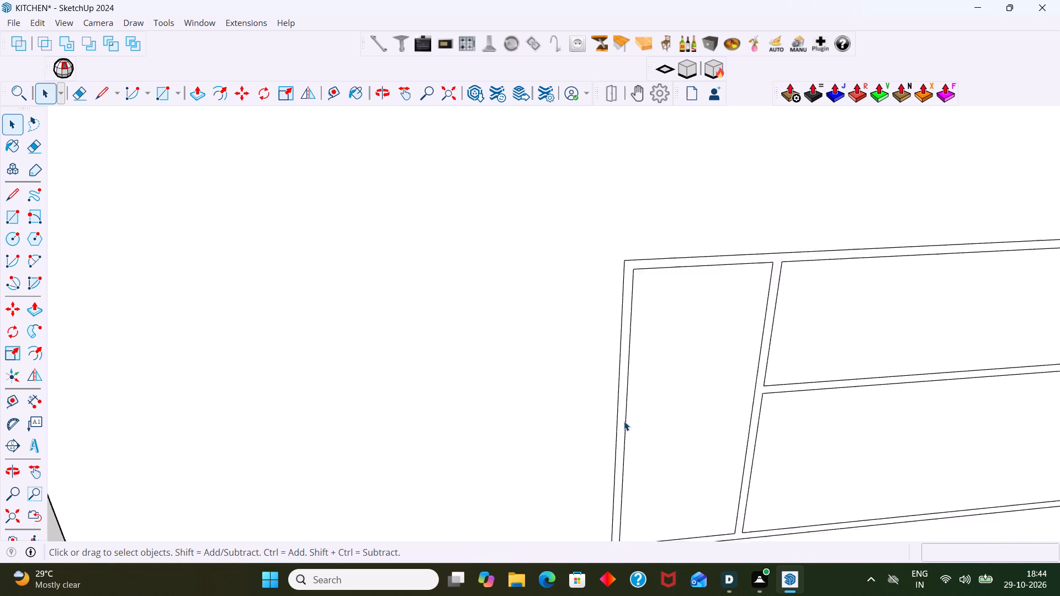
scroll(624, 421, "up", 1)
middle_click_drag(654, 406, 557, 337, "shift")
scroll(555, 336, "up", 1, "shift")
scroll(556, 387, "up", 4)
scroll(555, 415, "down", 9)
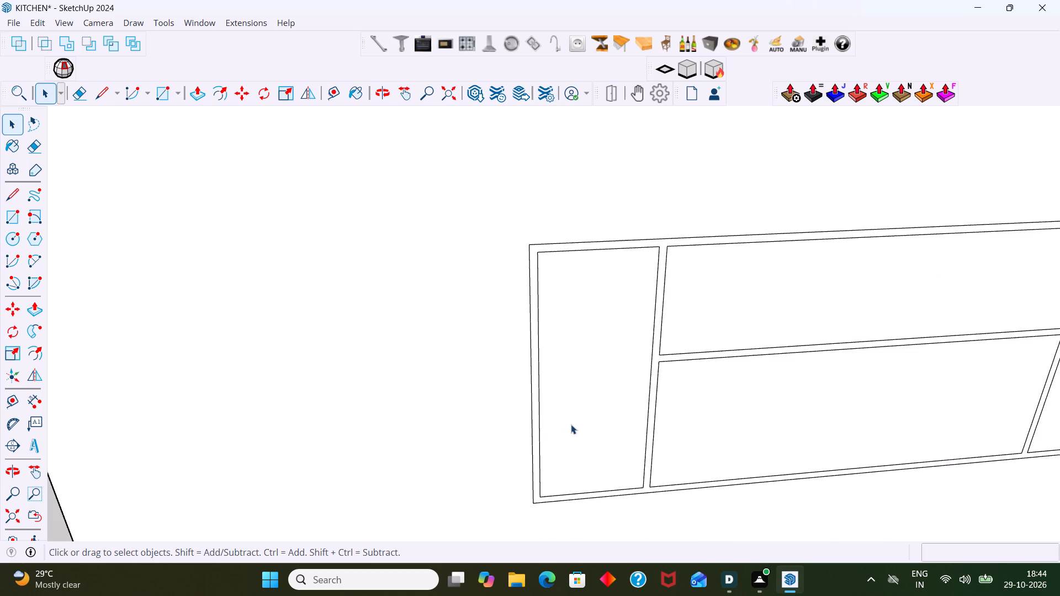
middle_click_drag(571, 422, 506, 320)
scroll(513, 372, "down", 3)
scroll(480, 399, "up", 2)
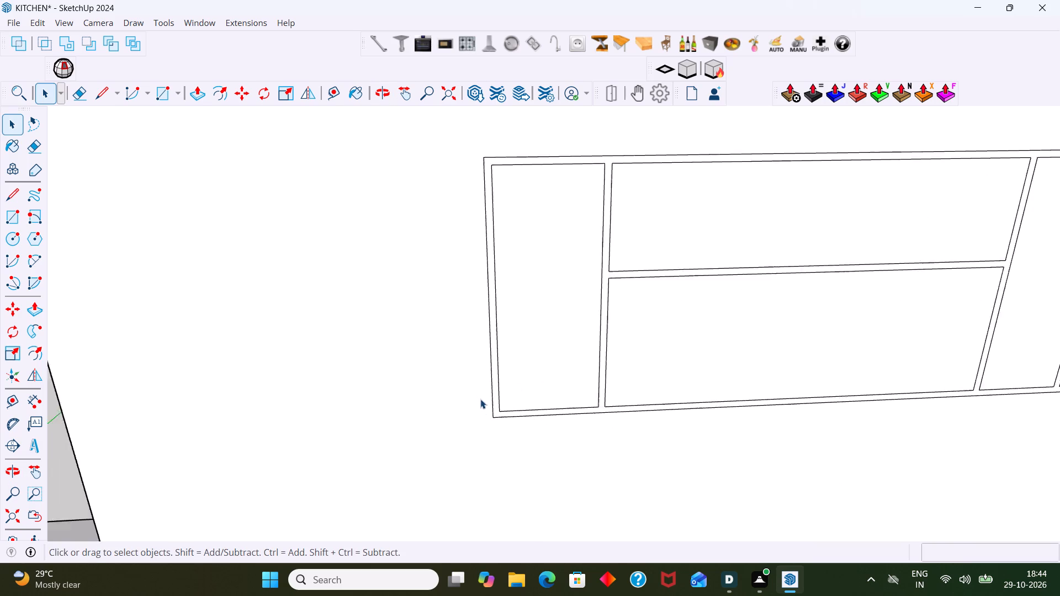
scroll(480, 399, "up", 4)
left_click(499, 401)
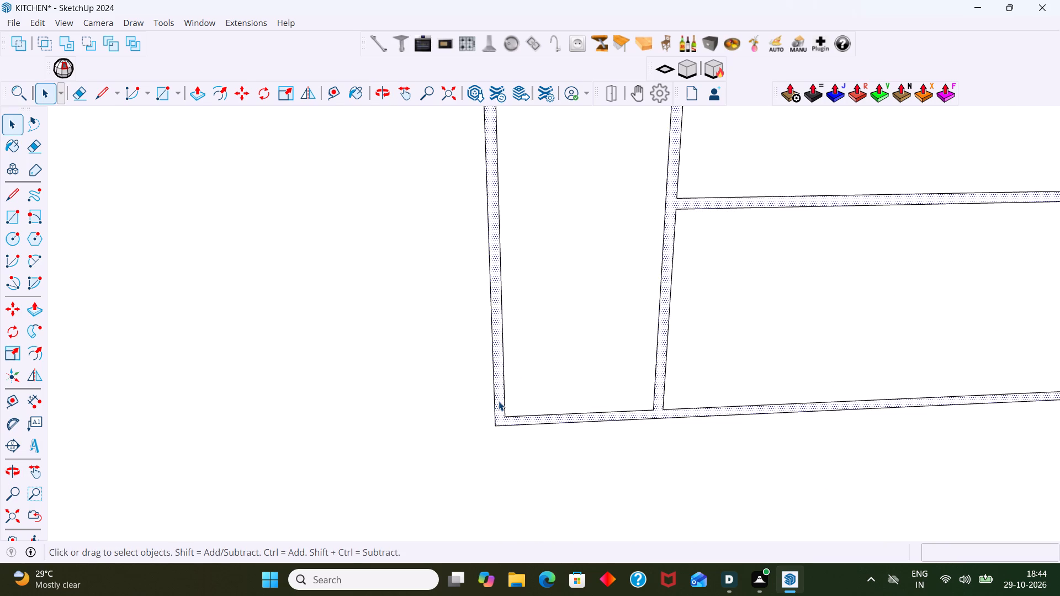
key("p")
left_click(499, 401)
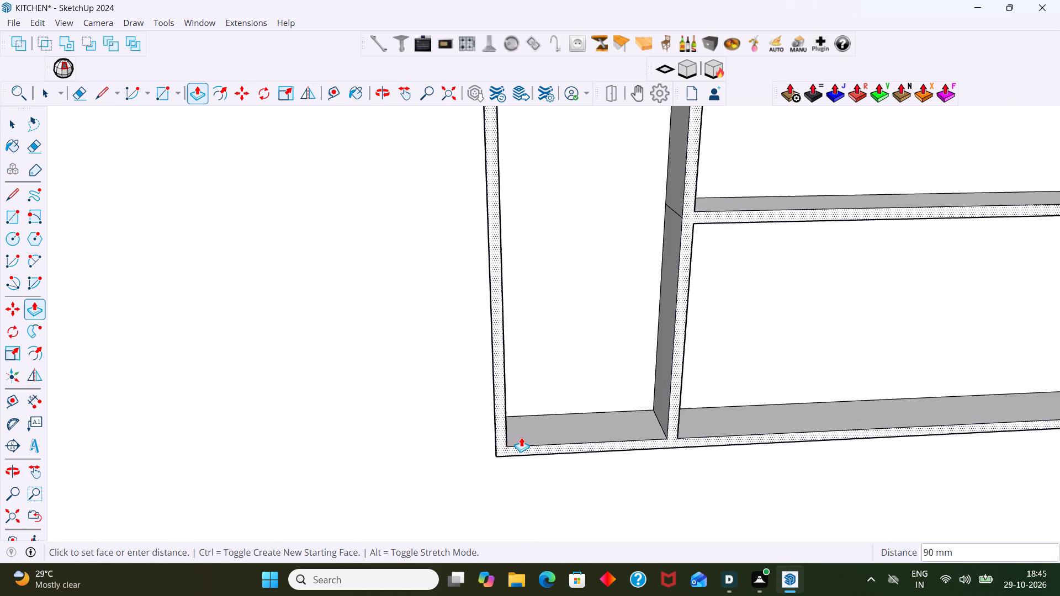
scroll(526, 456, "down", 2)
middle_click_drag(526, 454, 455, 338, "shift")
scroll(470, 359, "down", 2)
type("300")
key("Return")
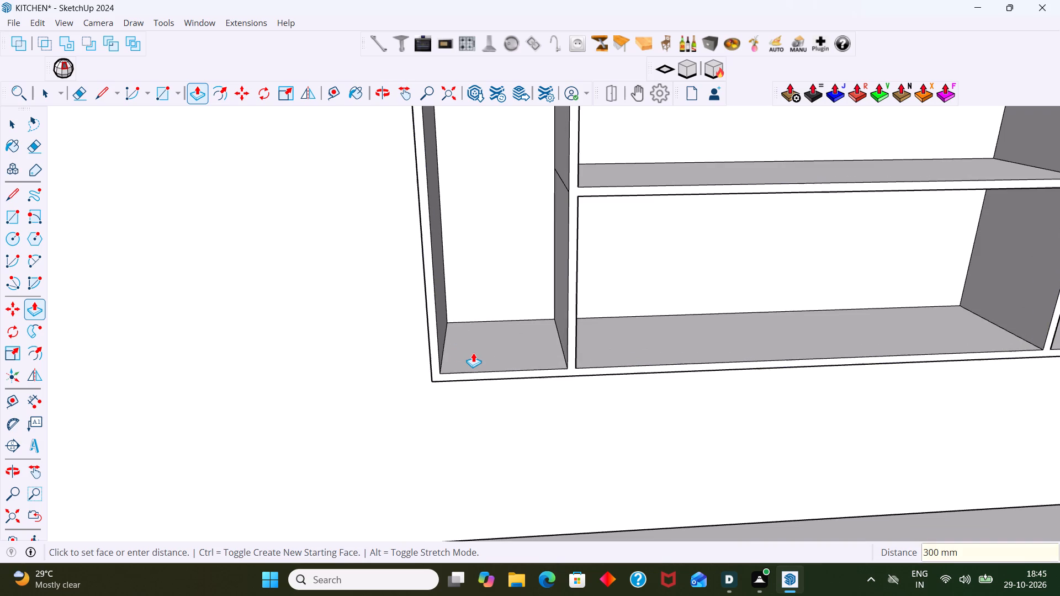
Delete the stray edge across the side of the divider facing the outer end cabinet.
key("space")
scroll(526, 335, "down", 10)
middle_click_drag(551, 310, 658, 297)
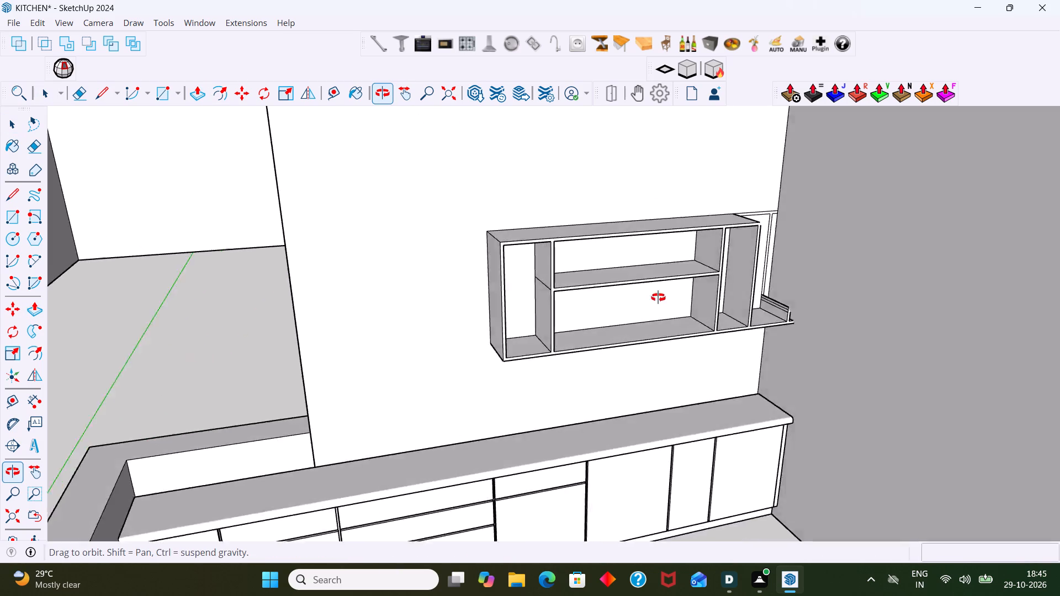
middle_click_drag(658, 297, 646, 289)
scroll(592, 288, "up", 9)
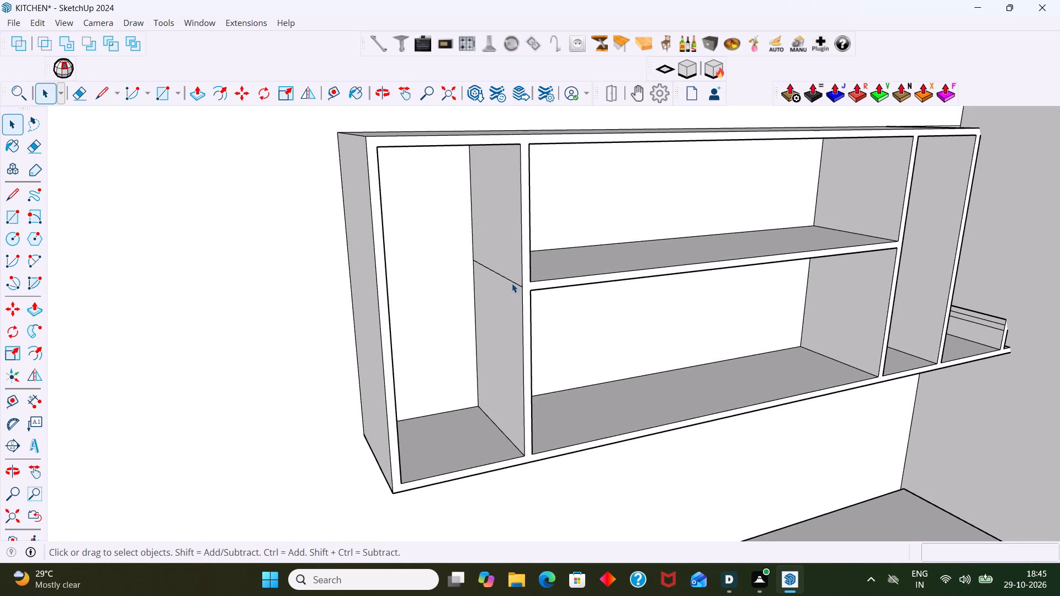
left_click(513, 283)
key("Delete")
Examine the extruded panels near the wall corner, around the filler-side divider and the top and bottom panels.
scroll(566, 278, "down", 3)
middle_click_drag(569, 291, 513, 303)
middle_click_drag(545, 306, 411, 306, "shift")
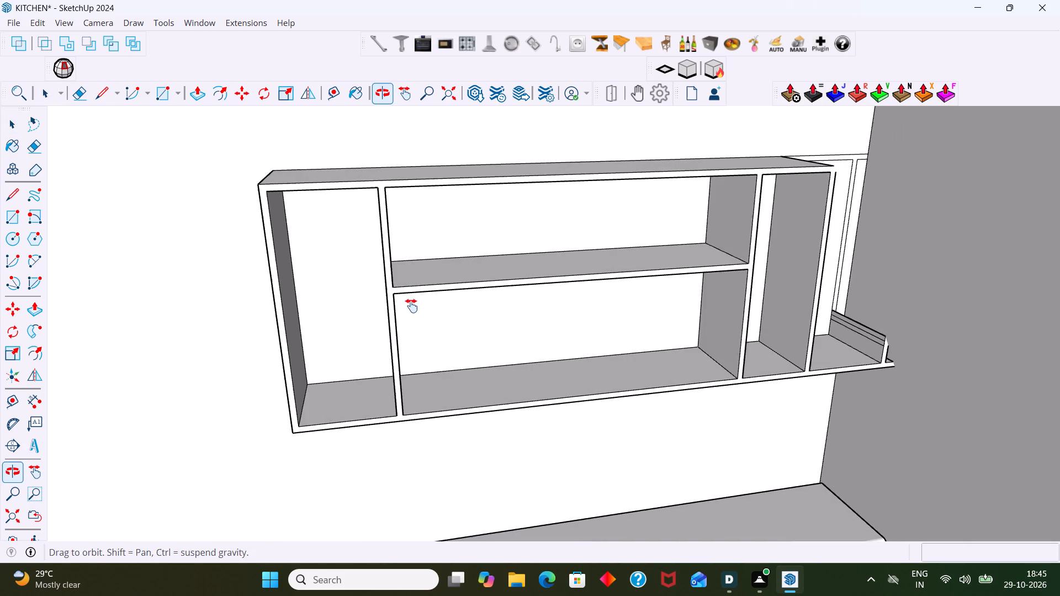
middle_click_drag(411, 306, 351, 309, "shift")
middle_click_drag(630, 296, 515, 308)
scroll(714, 279, "down", 3)
middle_click_drag(712, 263, 566, 242, "shift")
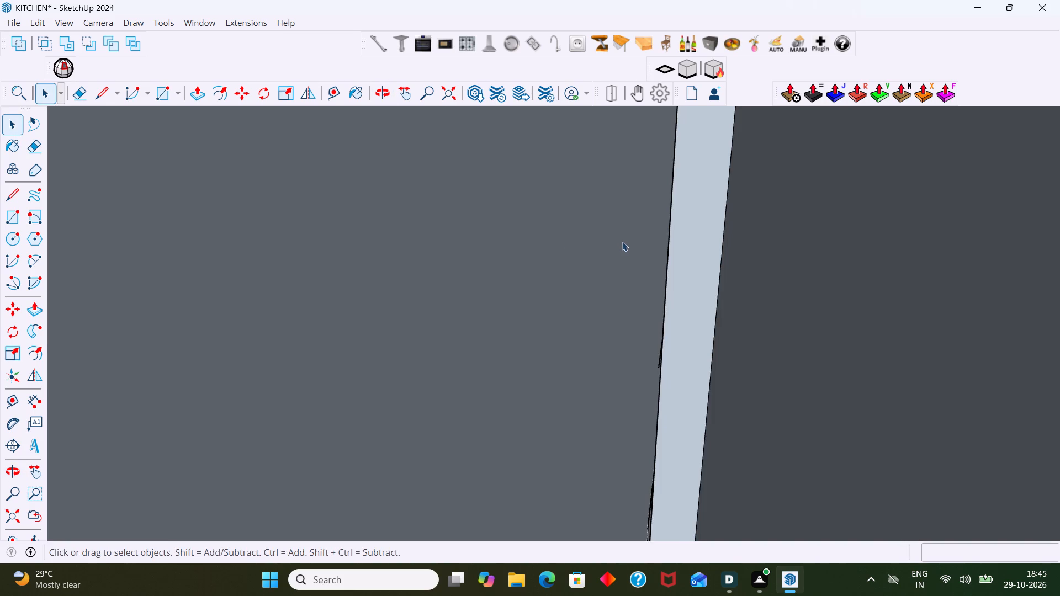
scroll(625, 242, "down", 20)
middle_click_drag(526, 283, 579, 279)
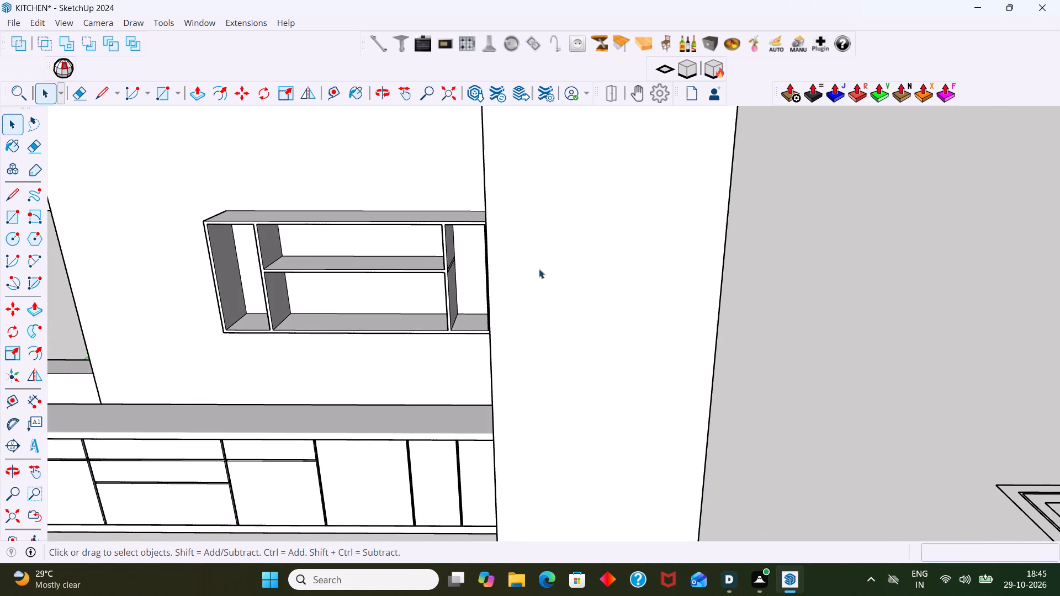
scroll(503, 253, "up", 9)
middle_click_drag(514, 258, 590, 257)
scroll(372, 278, "up", 7)
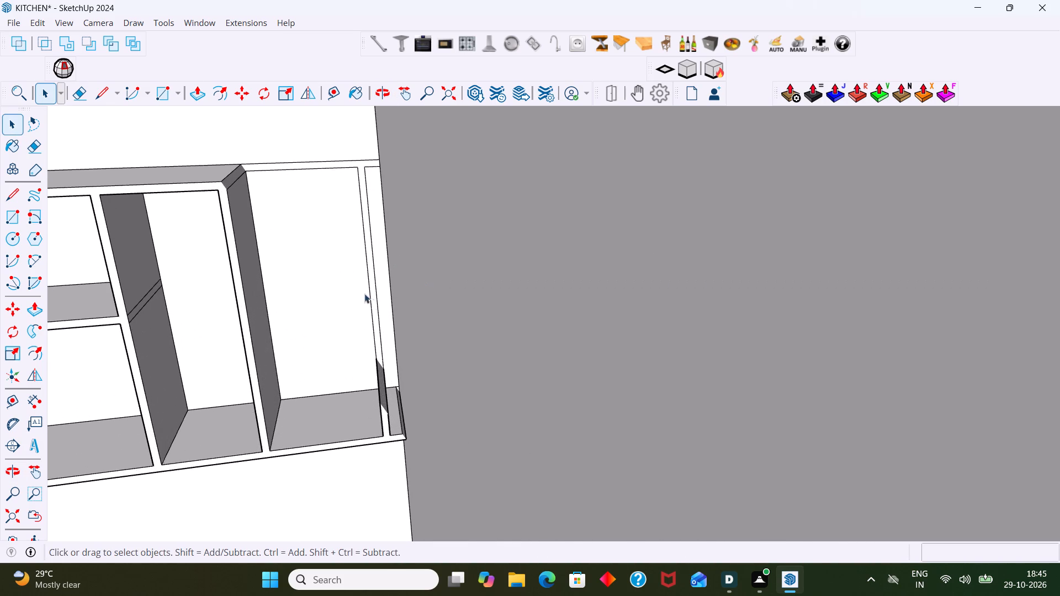
middle_click_drag(394, 327, 474, 263)
scroll(427, 365, "up", 4)
middle_click_drag(423, 371, 464, 340)
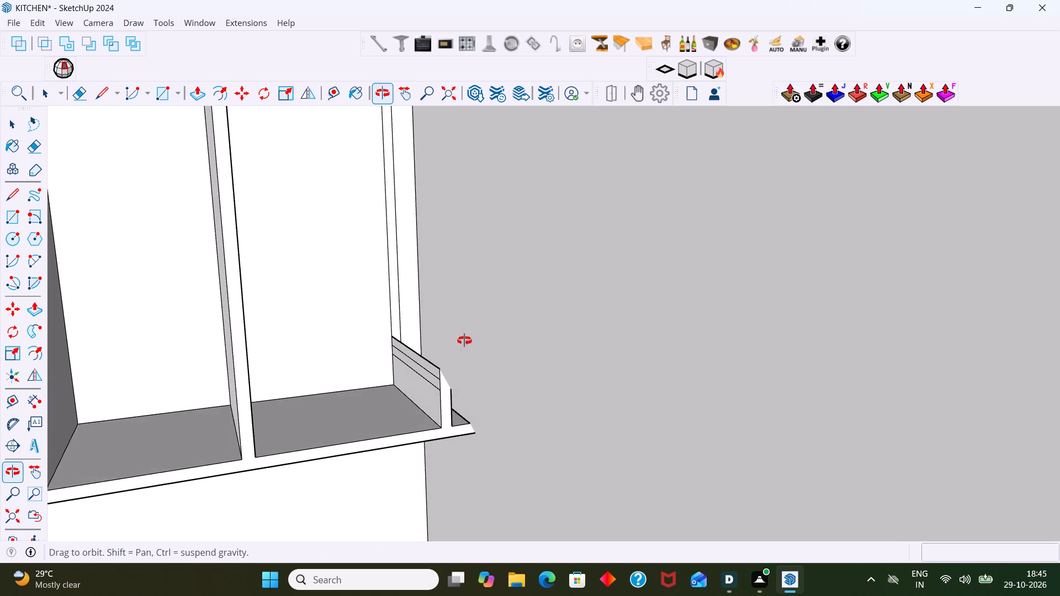
middle_click_drag(464, 340, 433, 338)
scroll(442, 408, "up", 3)
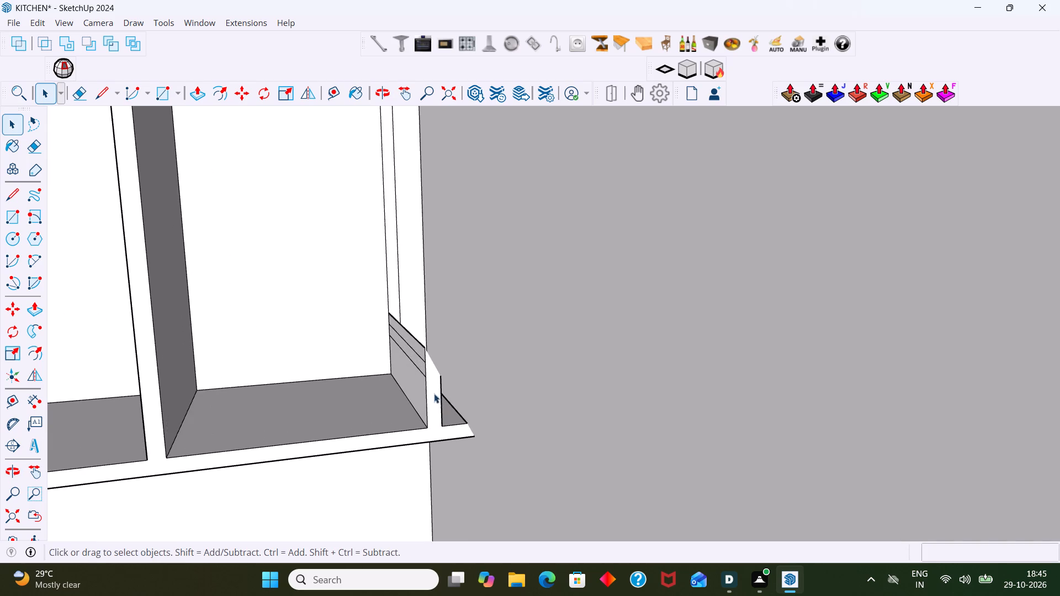
scroll(426, 384, "up", 4)
middle_click_drag(432, 381, 401, 395)
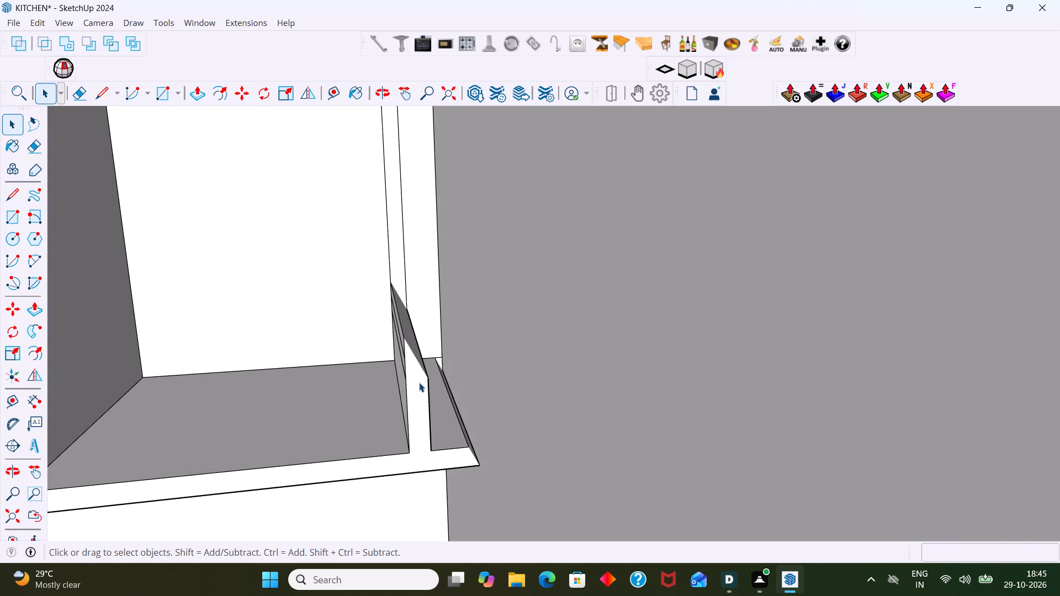
left_click(418, 380)
scroll(420, 380, "down", 4)
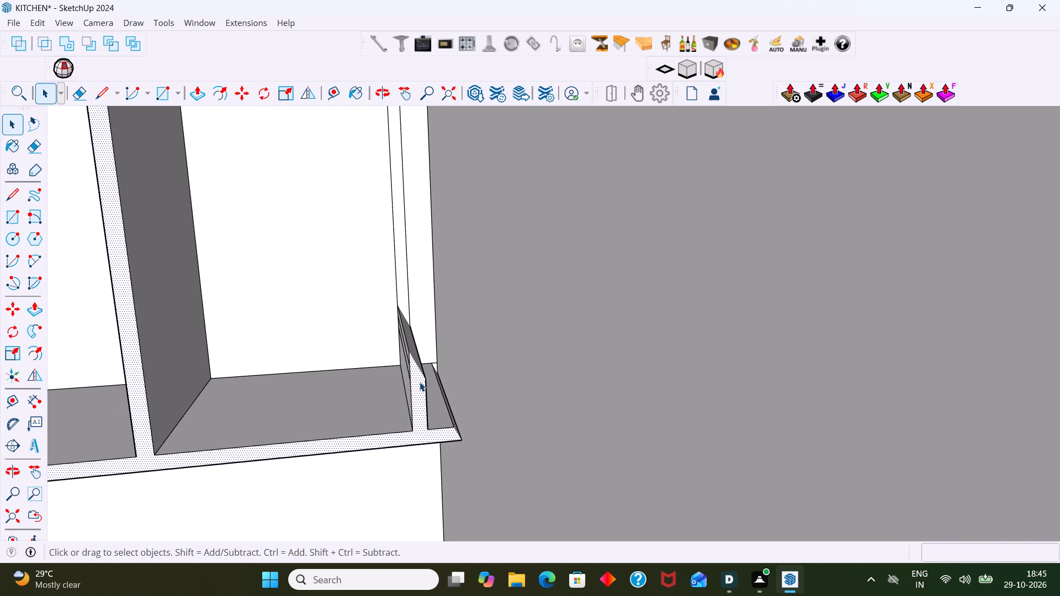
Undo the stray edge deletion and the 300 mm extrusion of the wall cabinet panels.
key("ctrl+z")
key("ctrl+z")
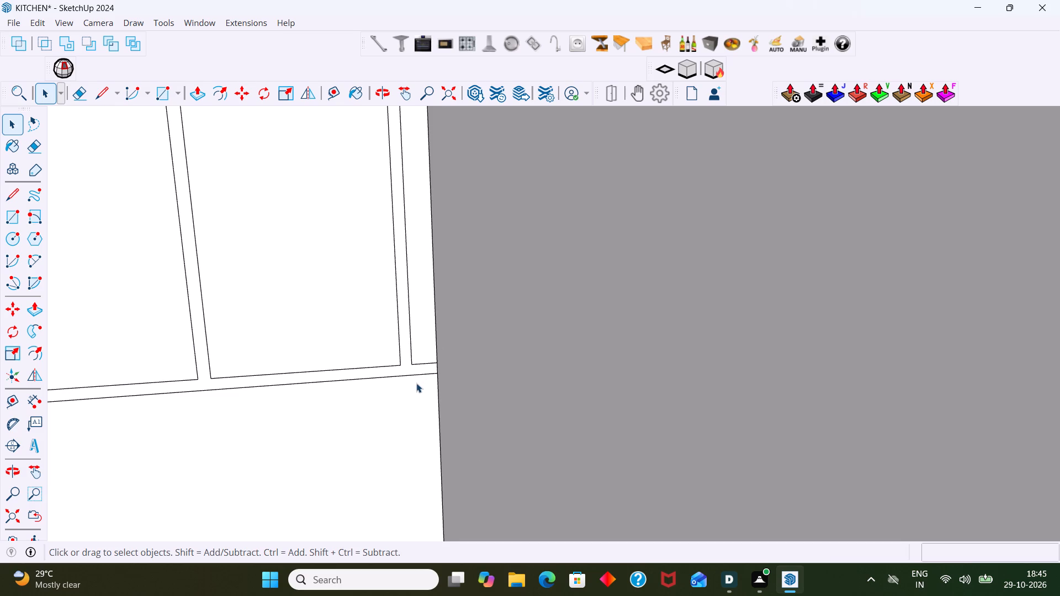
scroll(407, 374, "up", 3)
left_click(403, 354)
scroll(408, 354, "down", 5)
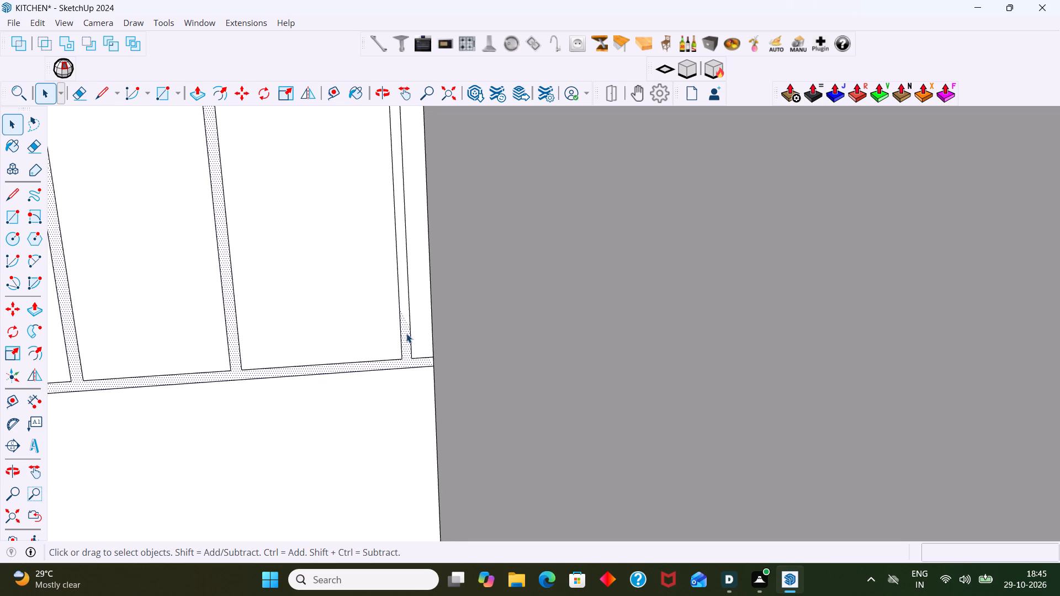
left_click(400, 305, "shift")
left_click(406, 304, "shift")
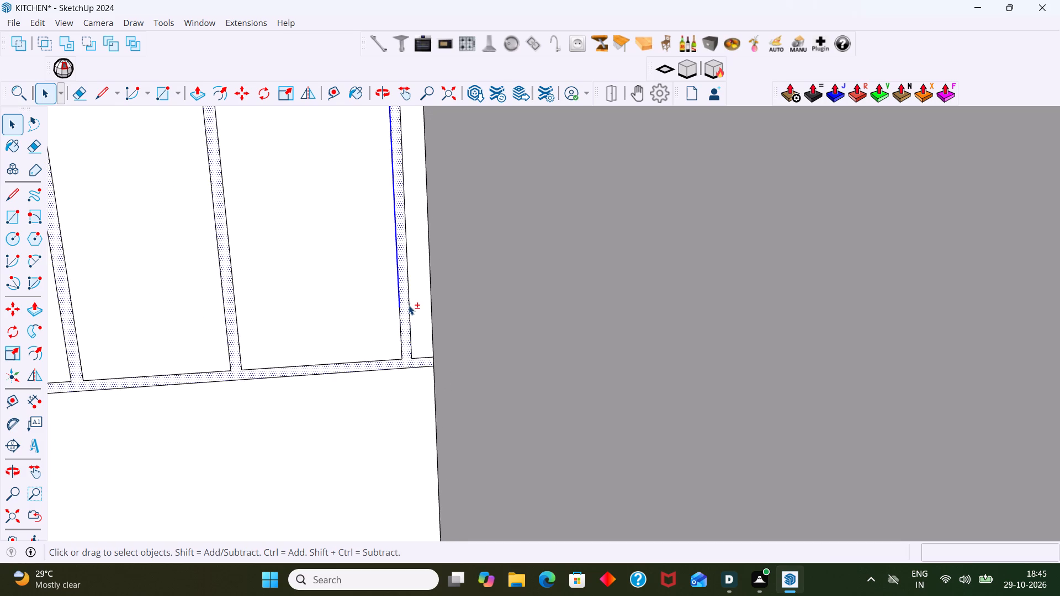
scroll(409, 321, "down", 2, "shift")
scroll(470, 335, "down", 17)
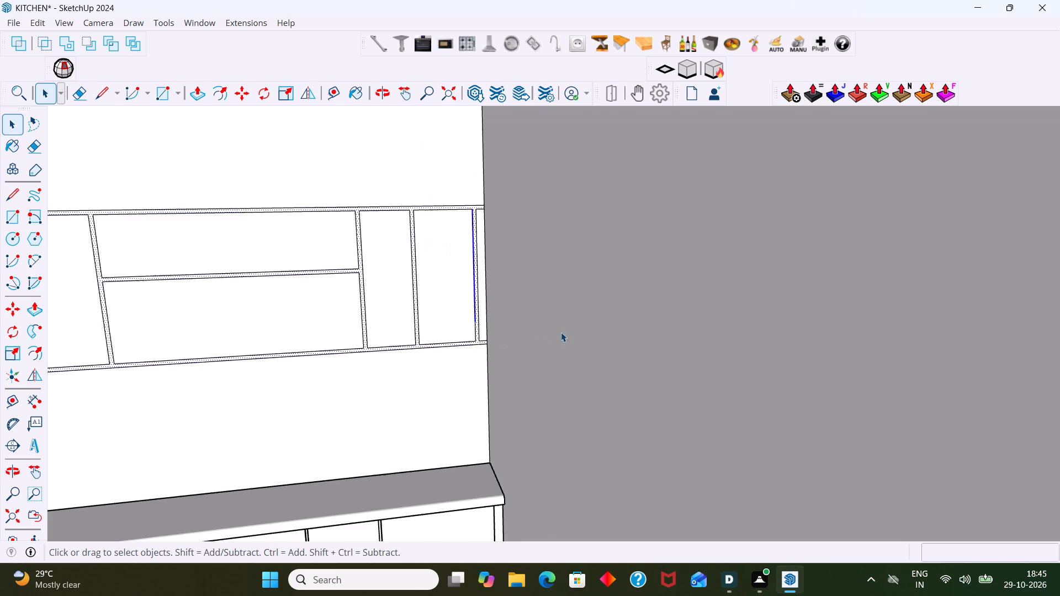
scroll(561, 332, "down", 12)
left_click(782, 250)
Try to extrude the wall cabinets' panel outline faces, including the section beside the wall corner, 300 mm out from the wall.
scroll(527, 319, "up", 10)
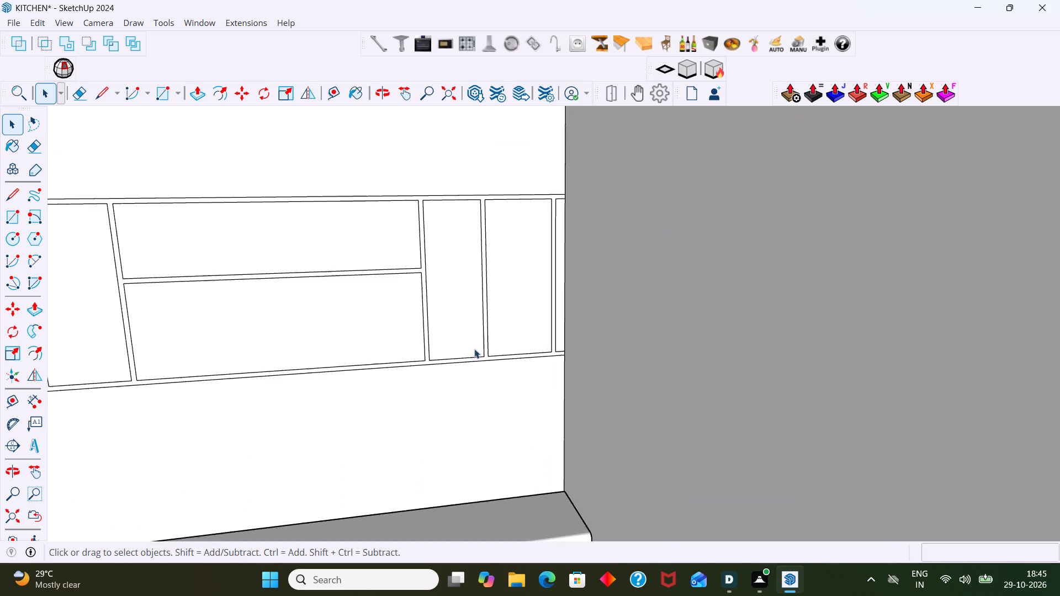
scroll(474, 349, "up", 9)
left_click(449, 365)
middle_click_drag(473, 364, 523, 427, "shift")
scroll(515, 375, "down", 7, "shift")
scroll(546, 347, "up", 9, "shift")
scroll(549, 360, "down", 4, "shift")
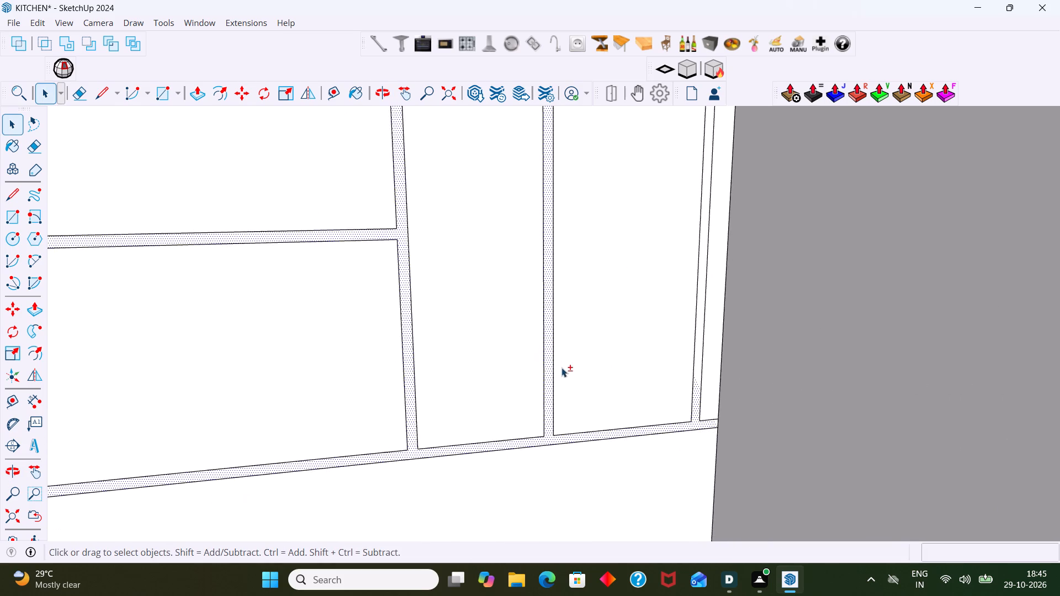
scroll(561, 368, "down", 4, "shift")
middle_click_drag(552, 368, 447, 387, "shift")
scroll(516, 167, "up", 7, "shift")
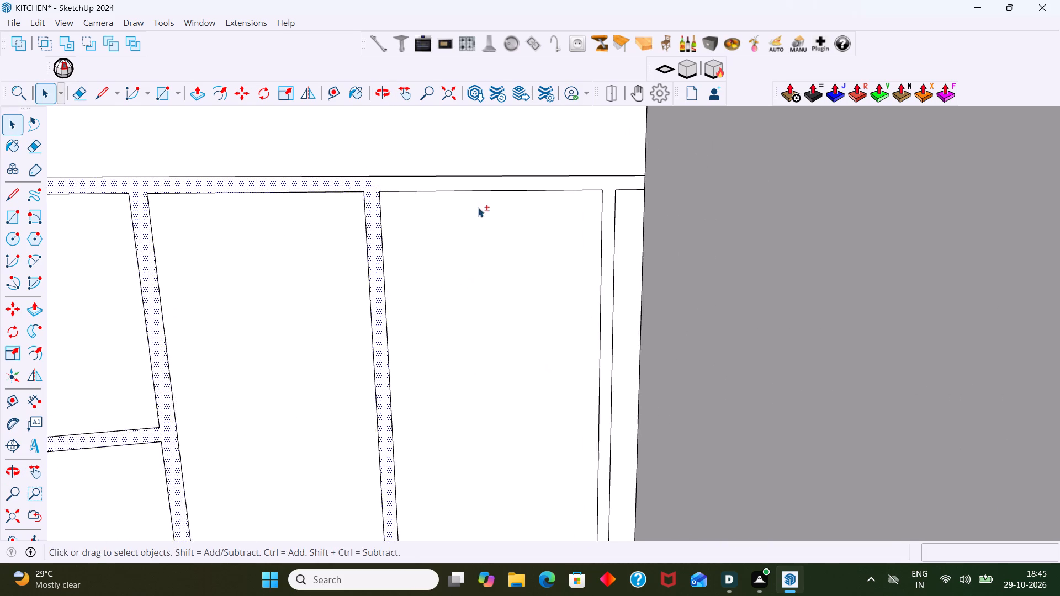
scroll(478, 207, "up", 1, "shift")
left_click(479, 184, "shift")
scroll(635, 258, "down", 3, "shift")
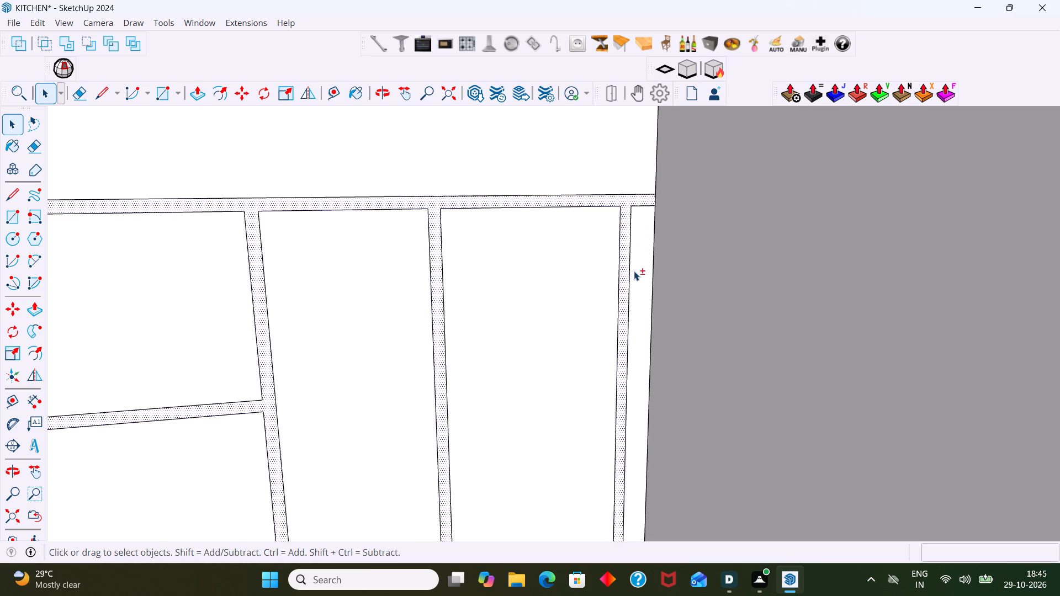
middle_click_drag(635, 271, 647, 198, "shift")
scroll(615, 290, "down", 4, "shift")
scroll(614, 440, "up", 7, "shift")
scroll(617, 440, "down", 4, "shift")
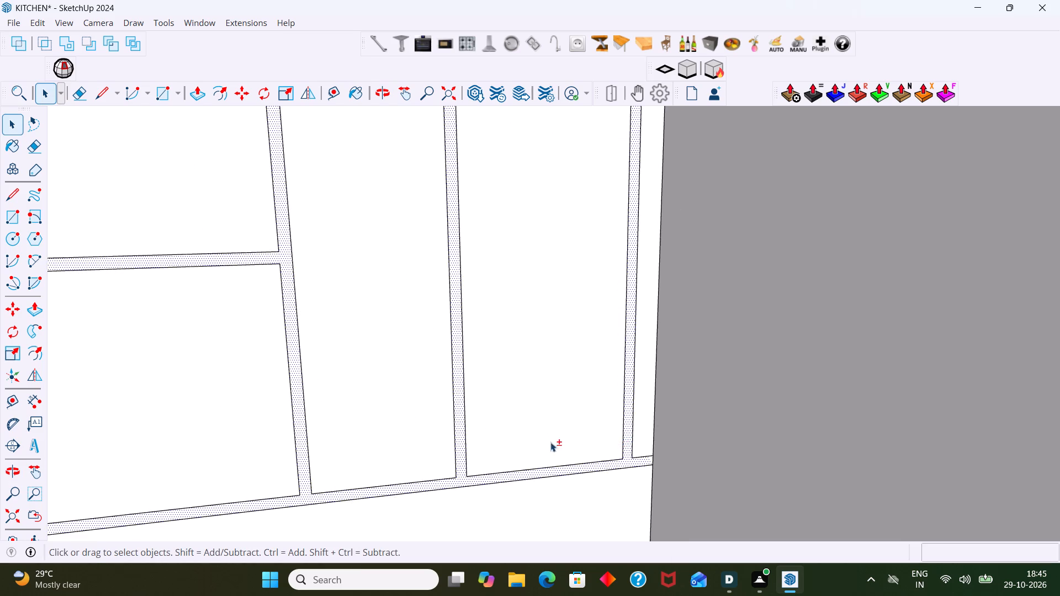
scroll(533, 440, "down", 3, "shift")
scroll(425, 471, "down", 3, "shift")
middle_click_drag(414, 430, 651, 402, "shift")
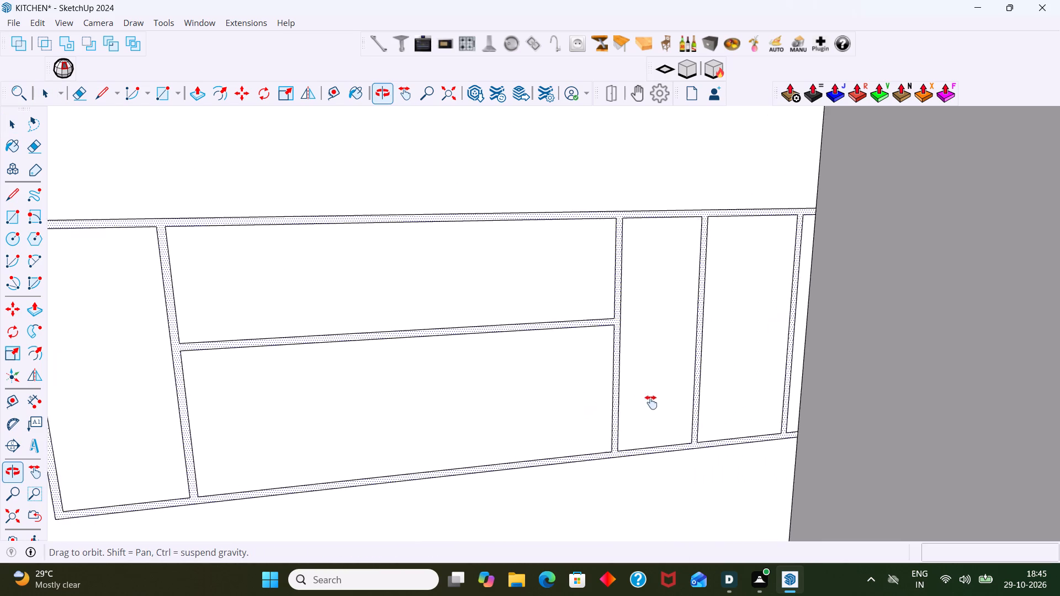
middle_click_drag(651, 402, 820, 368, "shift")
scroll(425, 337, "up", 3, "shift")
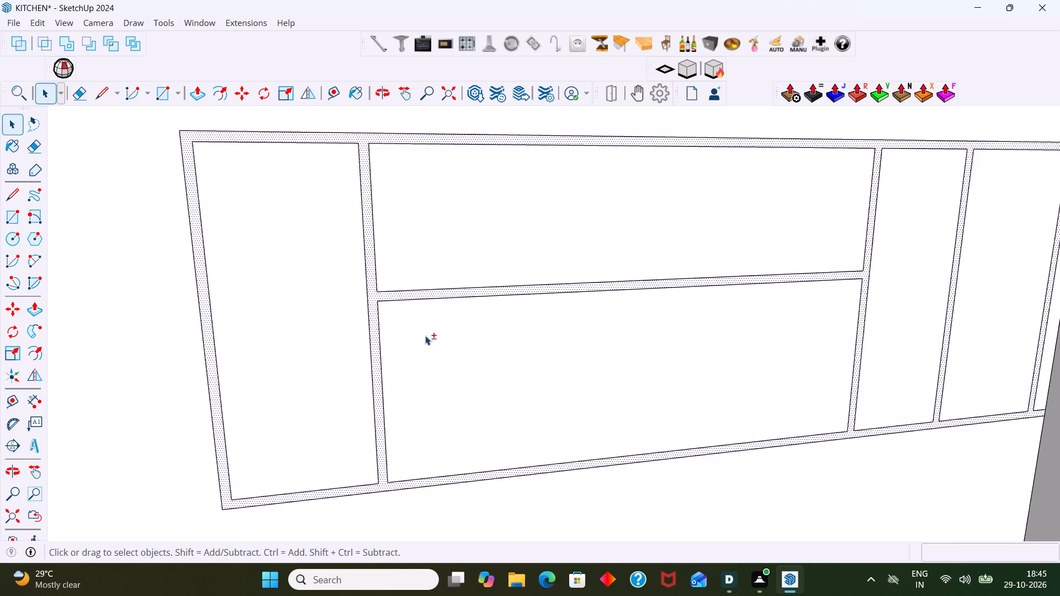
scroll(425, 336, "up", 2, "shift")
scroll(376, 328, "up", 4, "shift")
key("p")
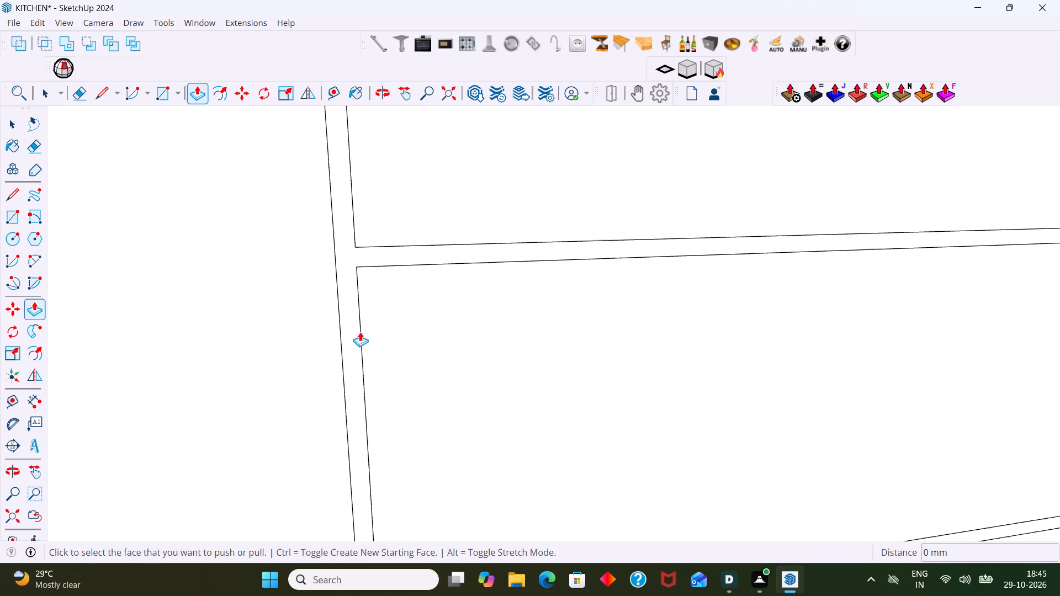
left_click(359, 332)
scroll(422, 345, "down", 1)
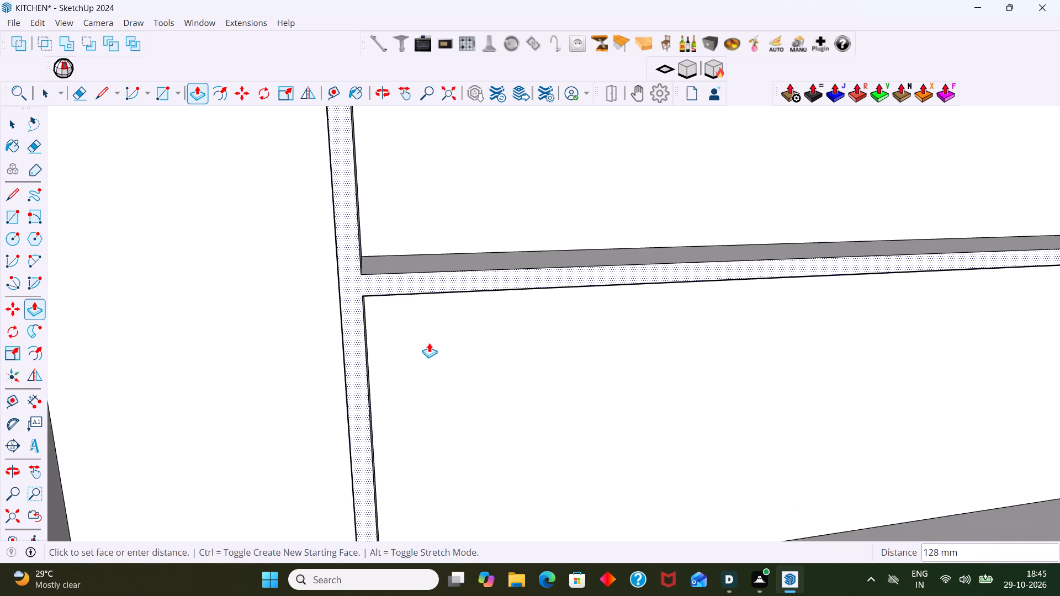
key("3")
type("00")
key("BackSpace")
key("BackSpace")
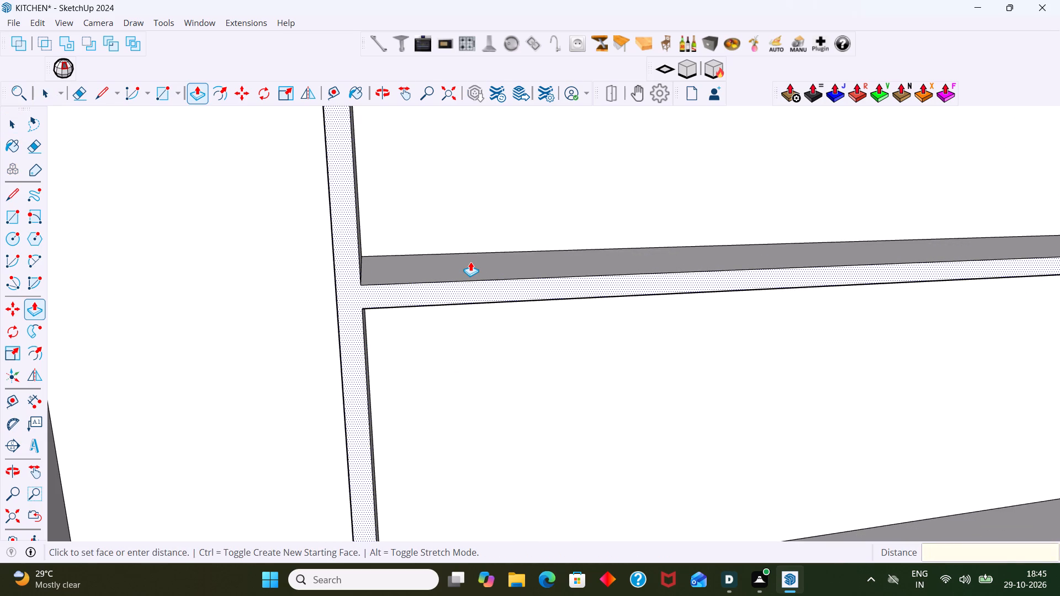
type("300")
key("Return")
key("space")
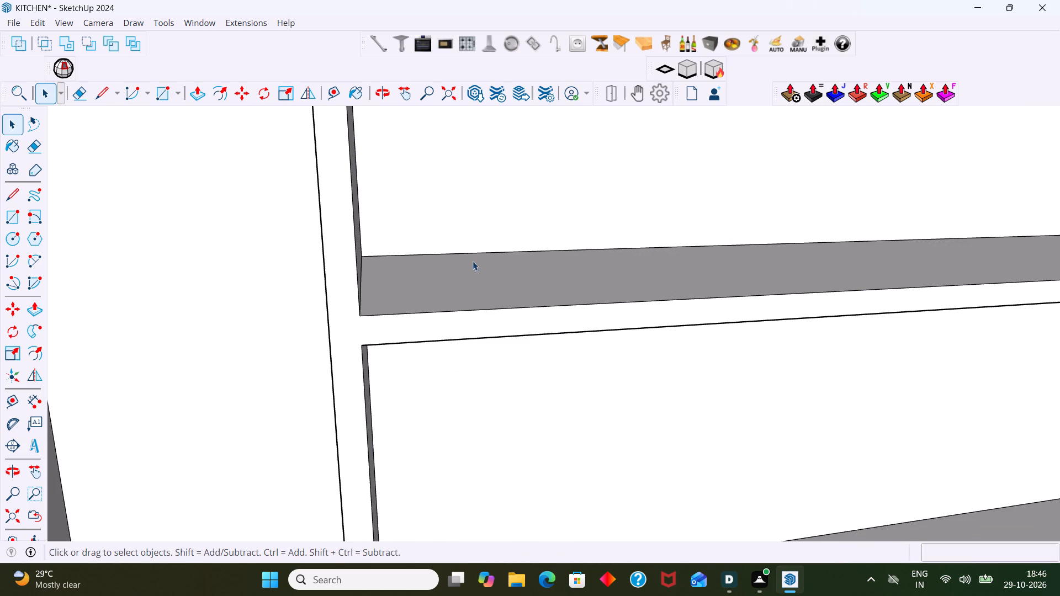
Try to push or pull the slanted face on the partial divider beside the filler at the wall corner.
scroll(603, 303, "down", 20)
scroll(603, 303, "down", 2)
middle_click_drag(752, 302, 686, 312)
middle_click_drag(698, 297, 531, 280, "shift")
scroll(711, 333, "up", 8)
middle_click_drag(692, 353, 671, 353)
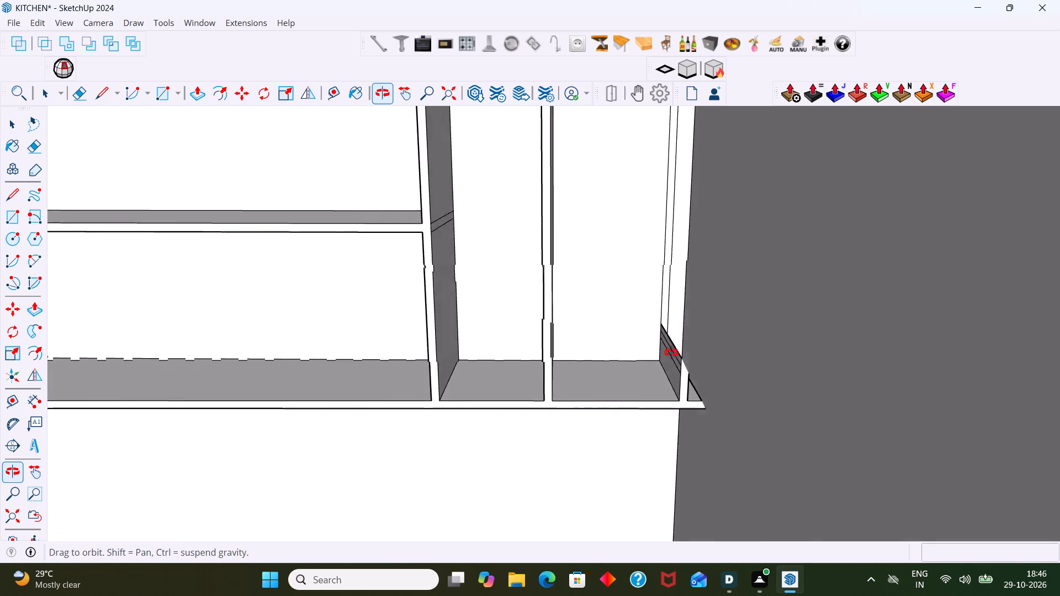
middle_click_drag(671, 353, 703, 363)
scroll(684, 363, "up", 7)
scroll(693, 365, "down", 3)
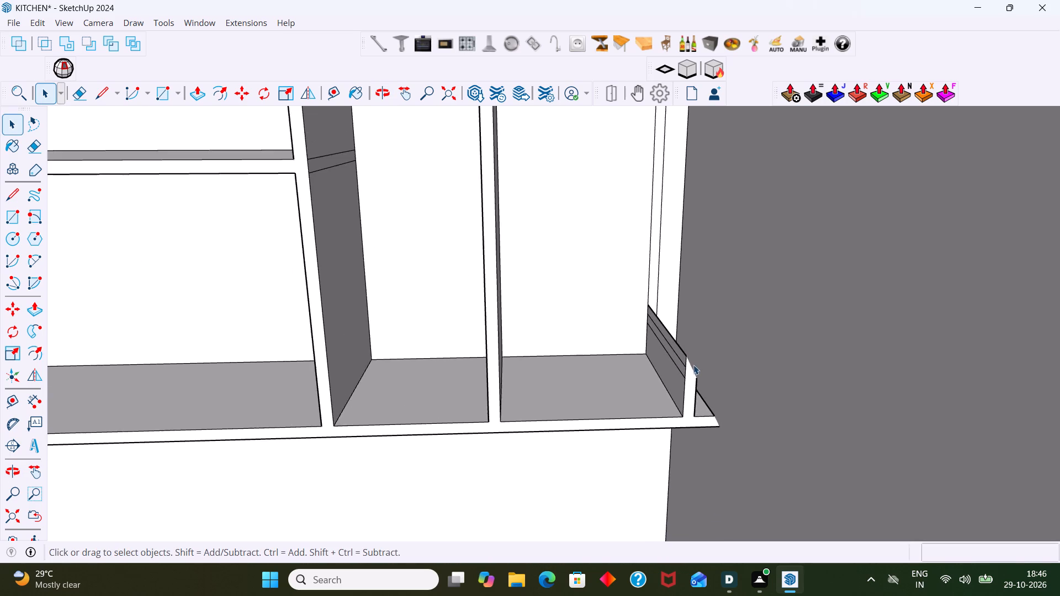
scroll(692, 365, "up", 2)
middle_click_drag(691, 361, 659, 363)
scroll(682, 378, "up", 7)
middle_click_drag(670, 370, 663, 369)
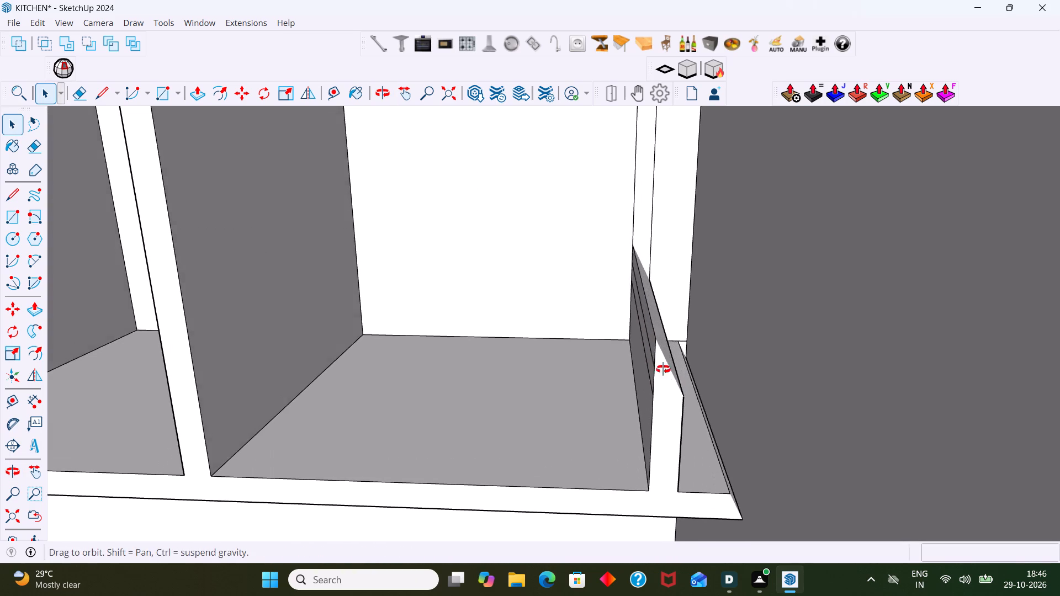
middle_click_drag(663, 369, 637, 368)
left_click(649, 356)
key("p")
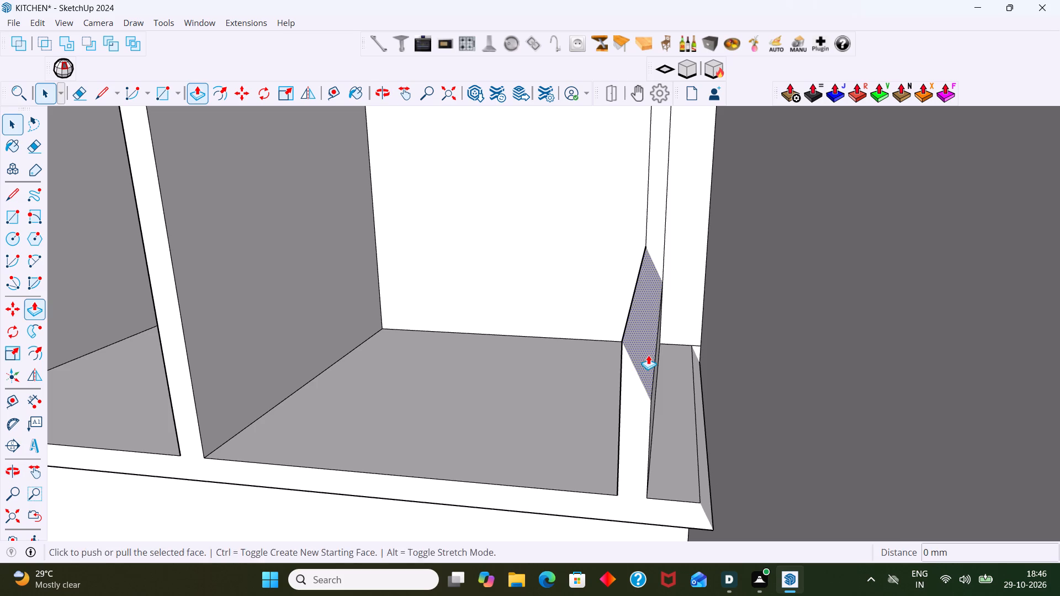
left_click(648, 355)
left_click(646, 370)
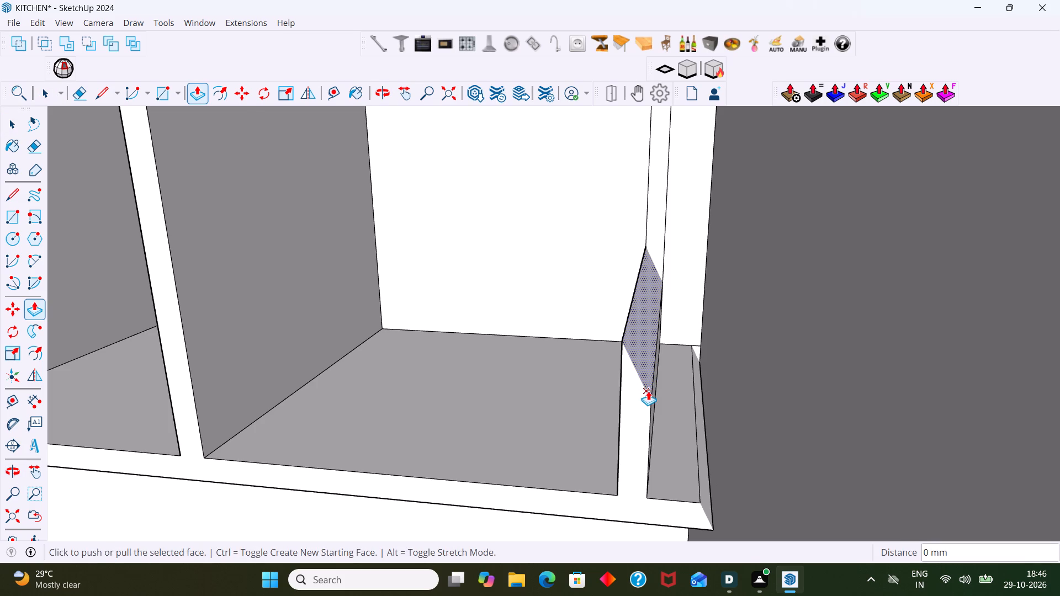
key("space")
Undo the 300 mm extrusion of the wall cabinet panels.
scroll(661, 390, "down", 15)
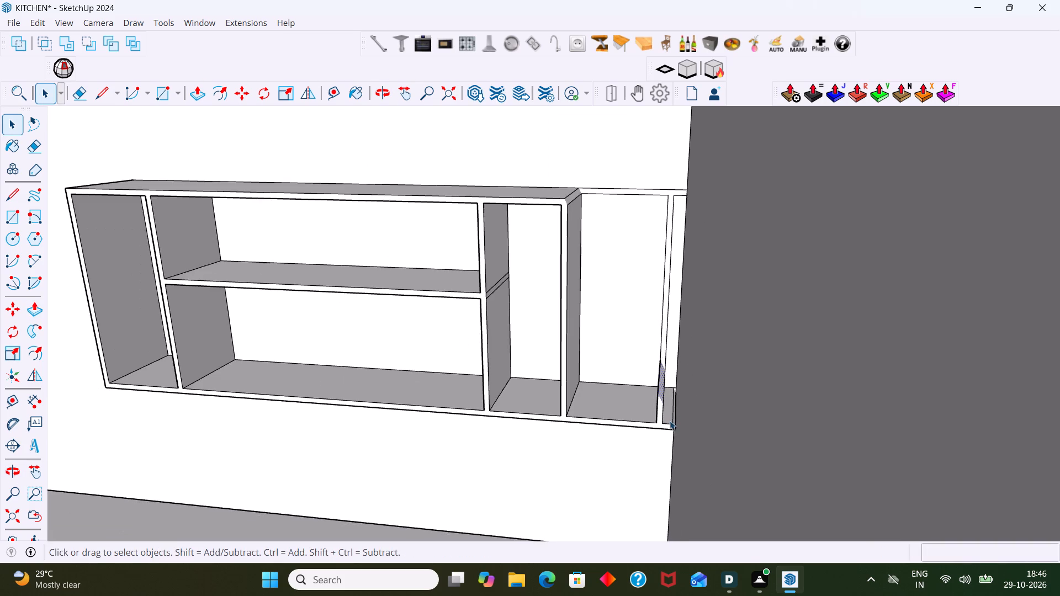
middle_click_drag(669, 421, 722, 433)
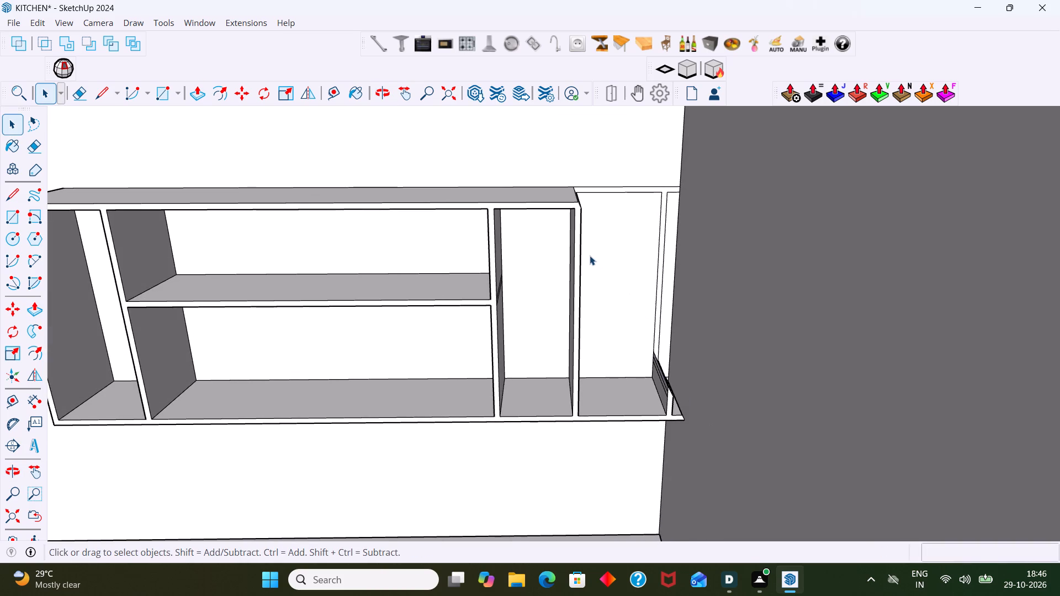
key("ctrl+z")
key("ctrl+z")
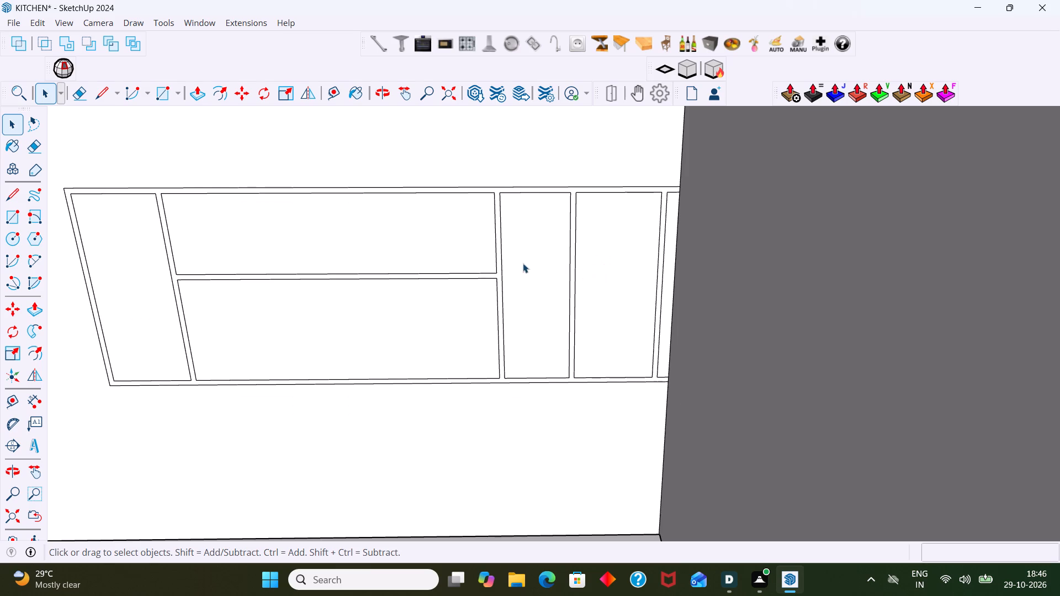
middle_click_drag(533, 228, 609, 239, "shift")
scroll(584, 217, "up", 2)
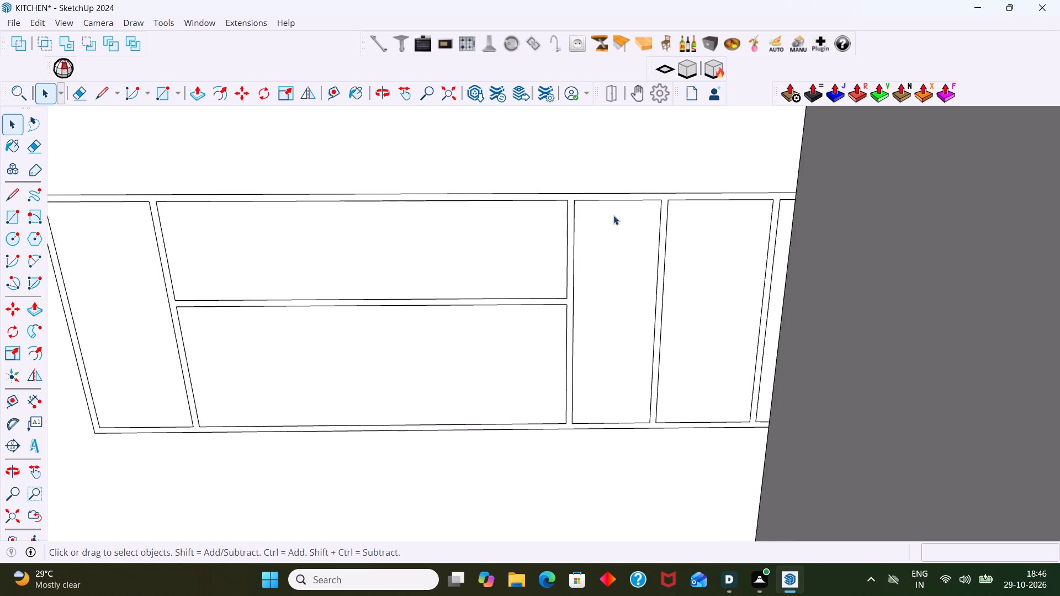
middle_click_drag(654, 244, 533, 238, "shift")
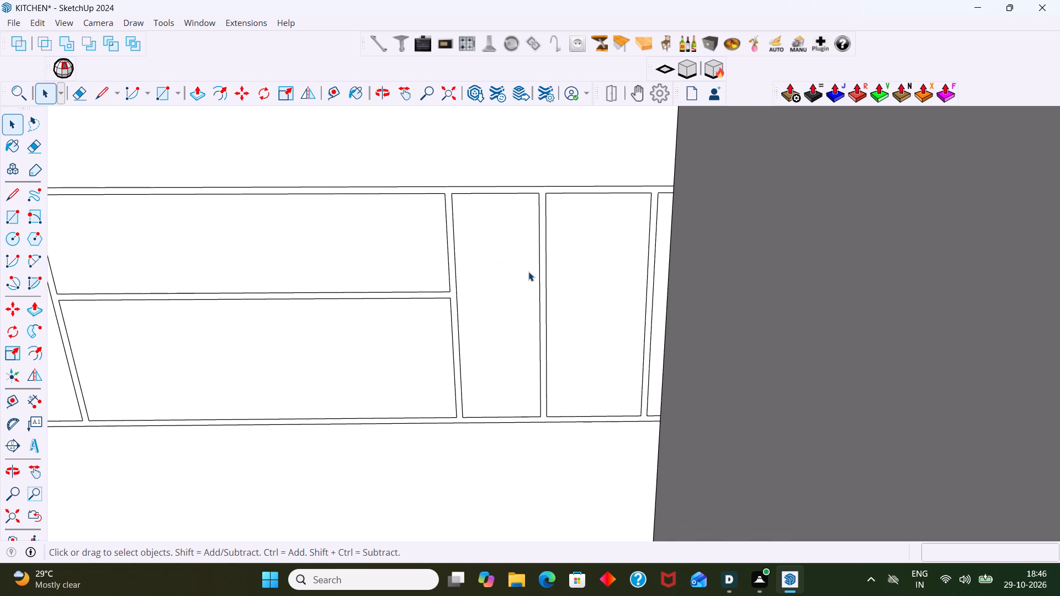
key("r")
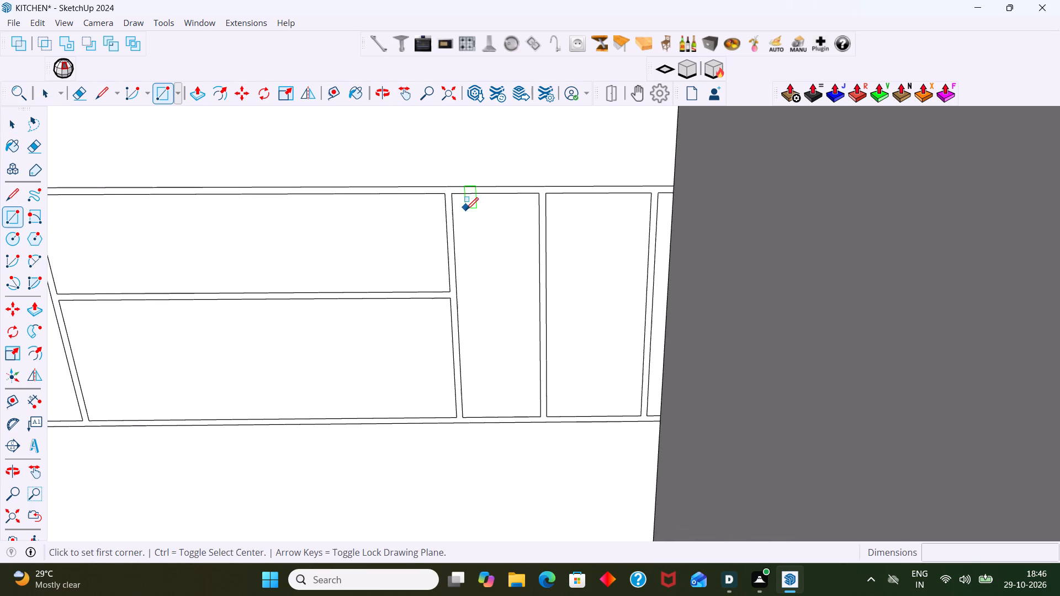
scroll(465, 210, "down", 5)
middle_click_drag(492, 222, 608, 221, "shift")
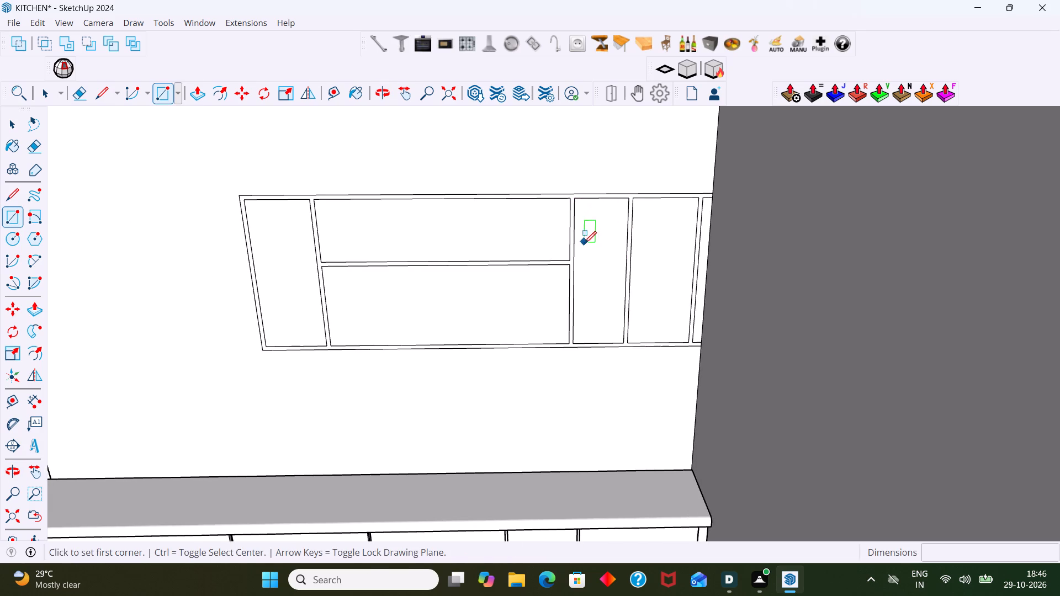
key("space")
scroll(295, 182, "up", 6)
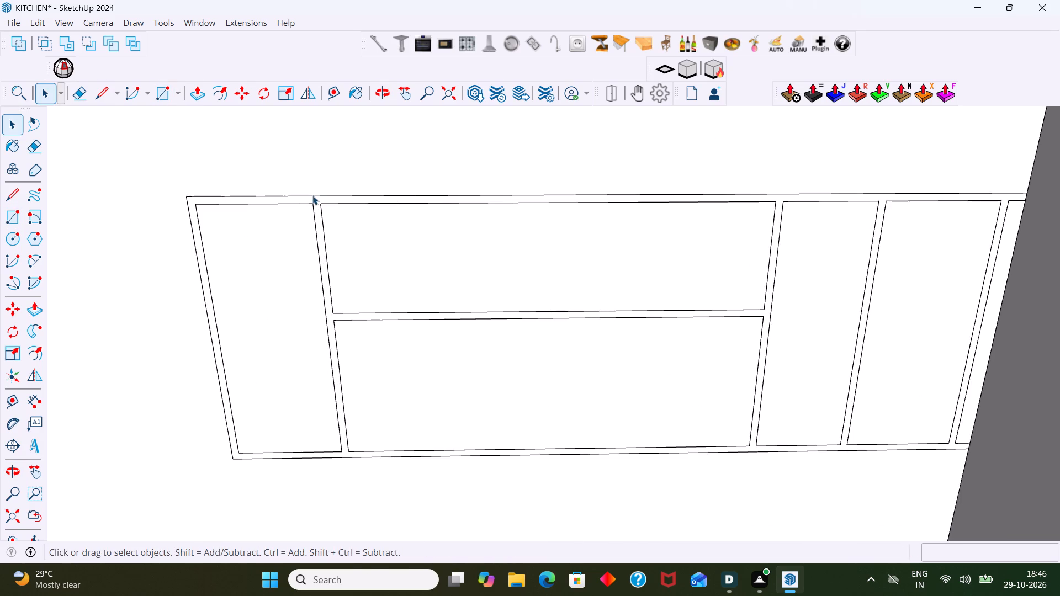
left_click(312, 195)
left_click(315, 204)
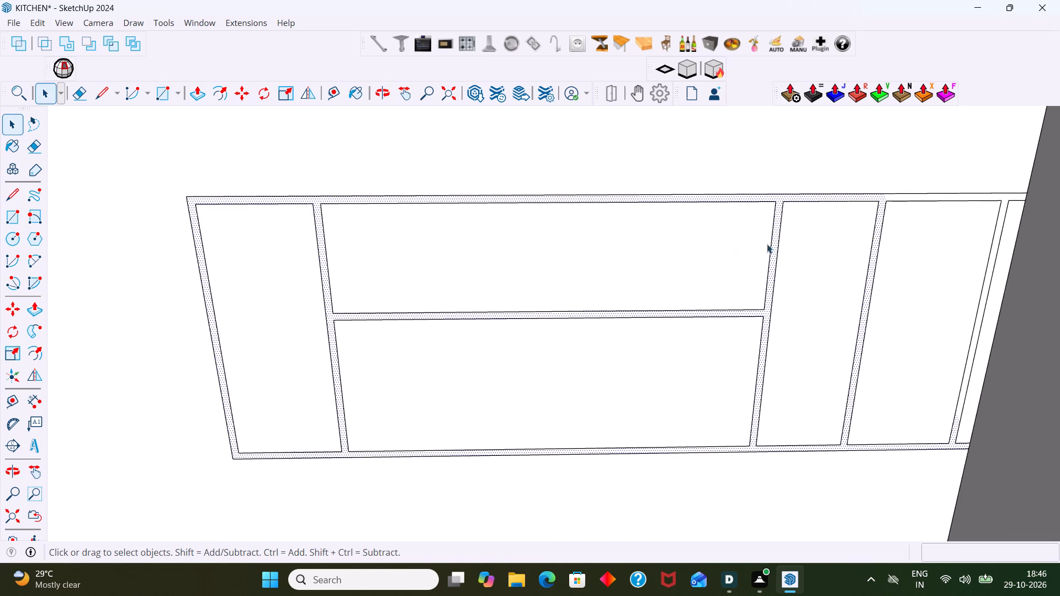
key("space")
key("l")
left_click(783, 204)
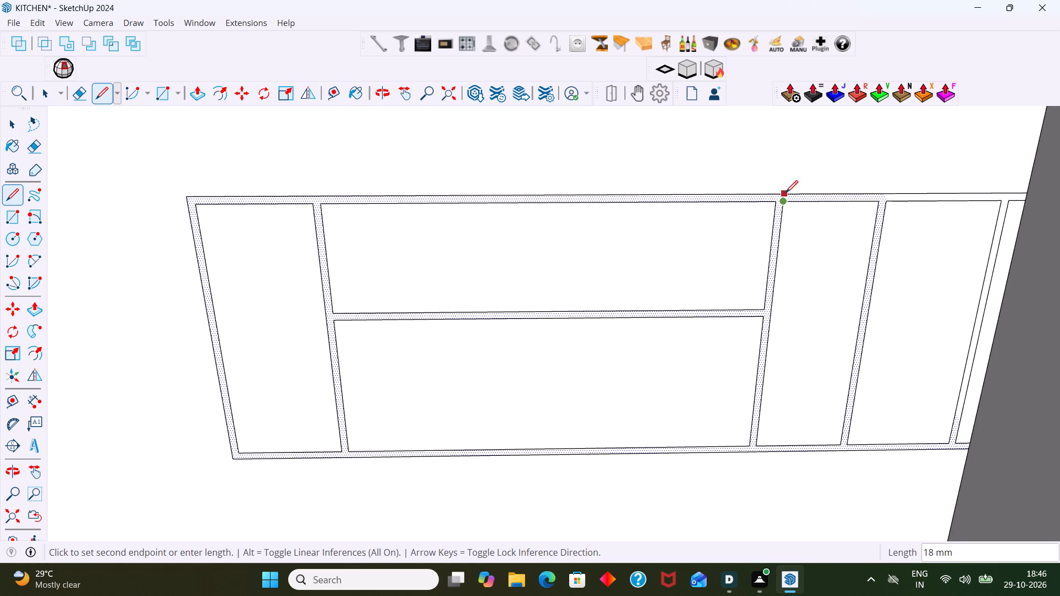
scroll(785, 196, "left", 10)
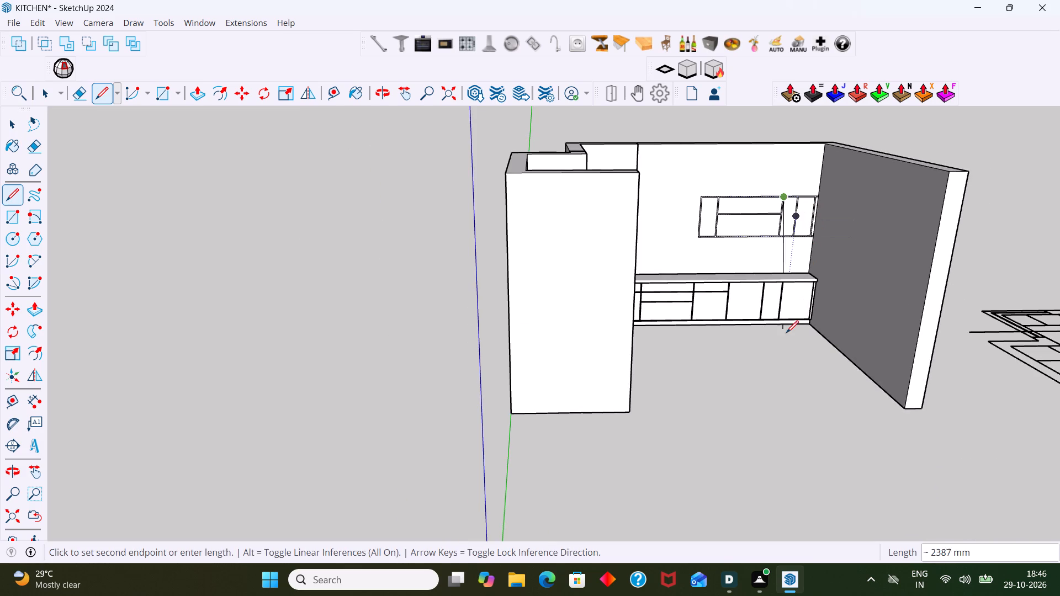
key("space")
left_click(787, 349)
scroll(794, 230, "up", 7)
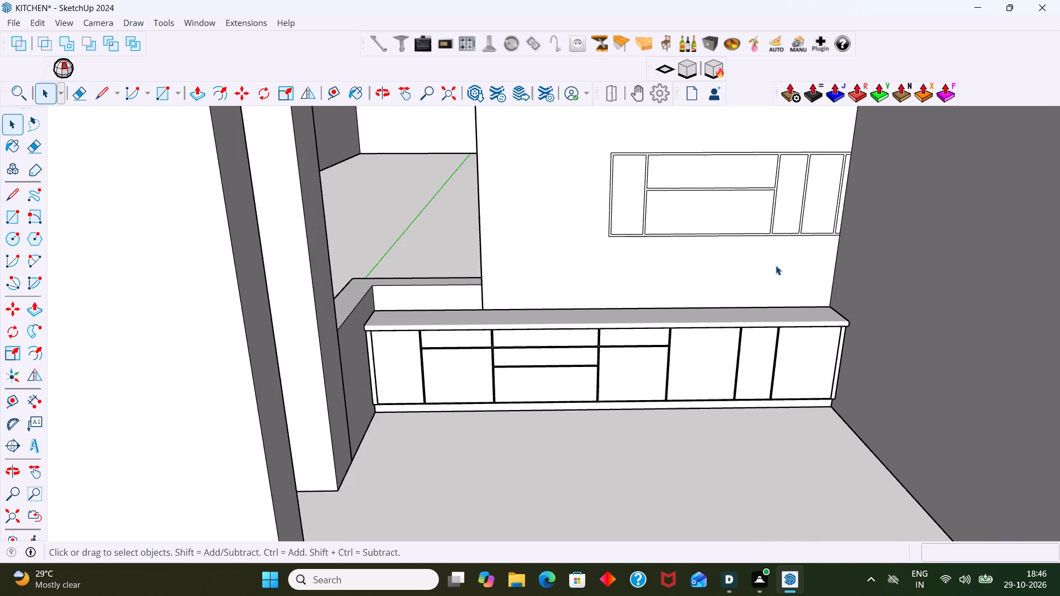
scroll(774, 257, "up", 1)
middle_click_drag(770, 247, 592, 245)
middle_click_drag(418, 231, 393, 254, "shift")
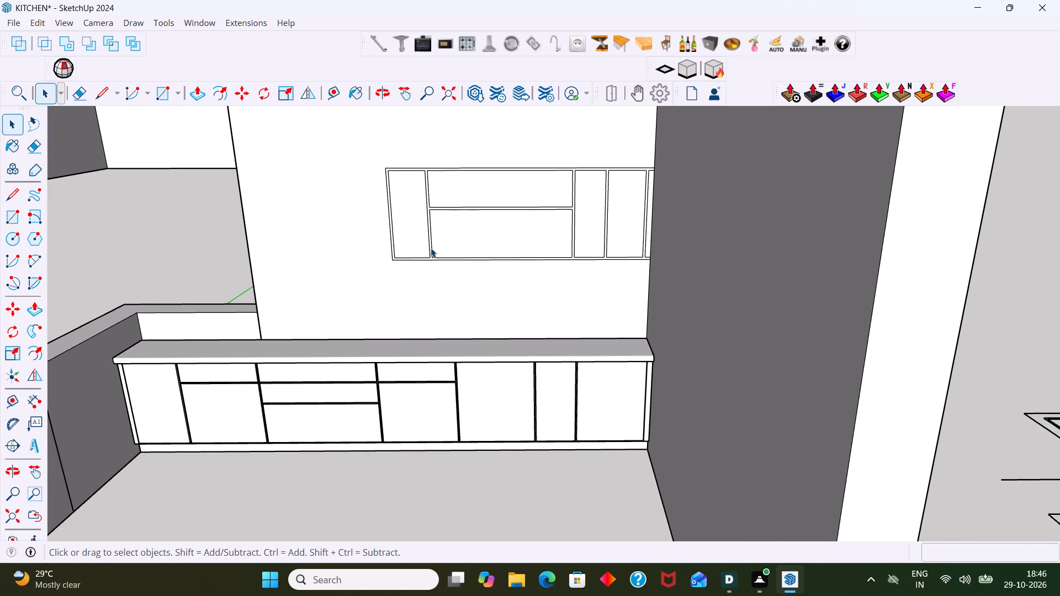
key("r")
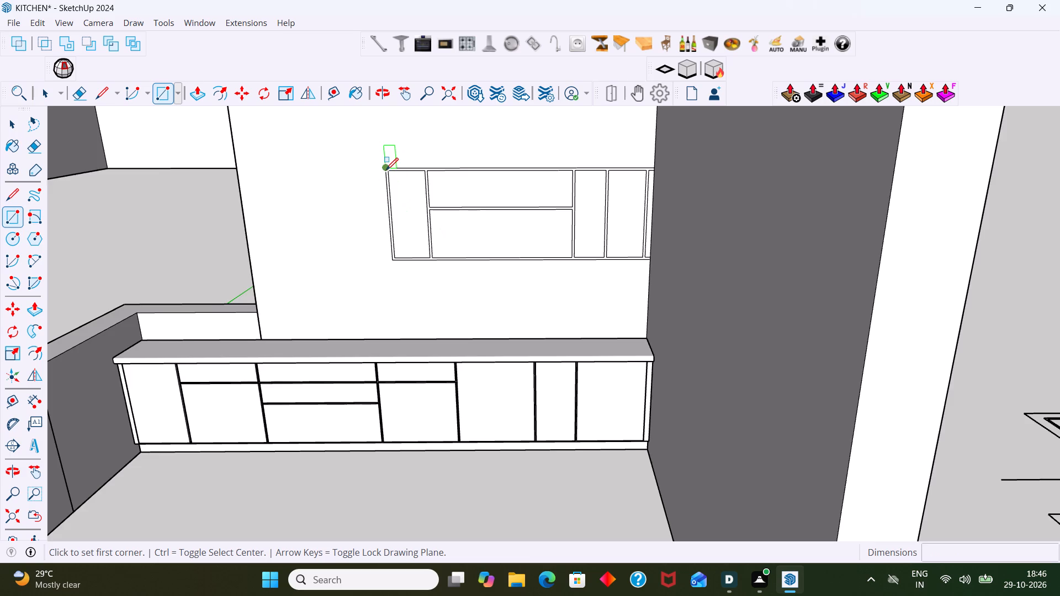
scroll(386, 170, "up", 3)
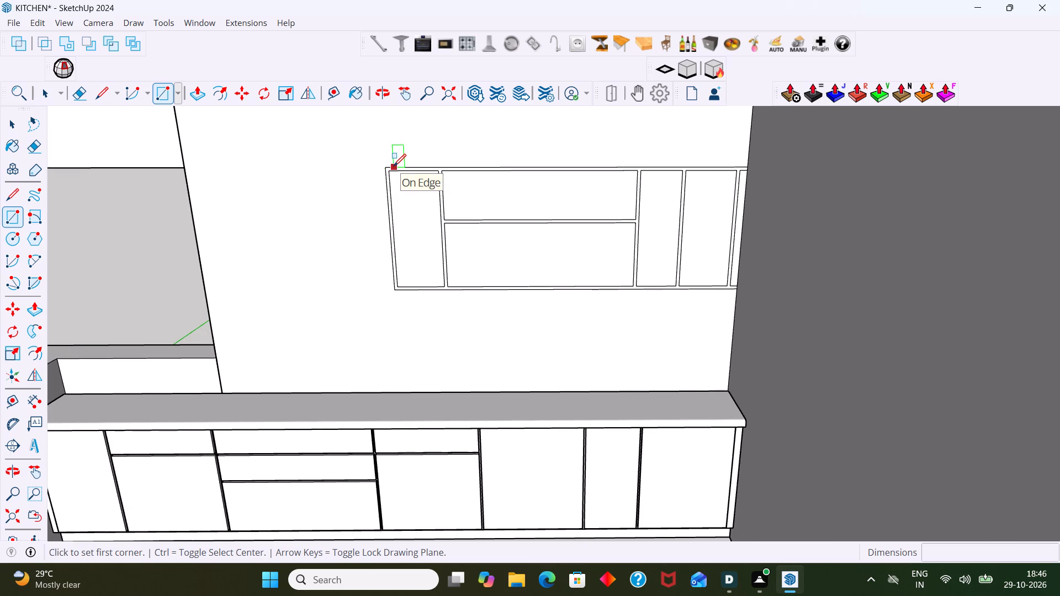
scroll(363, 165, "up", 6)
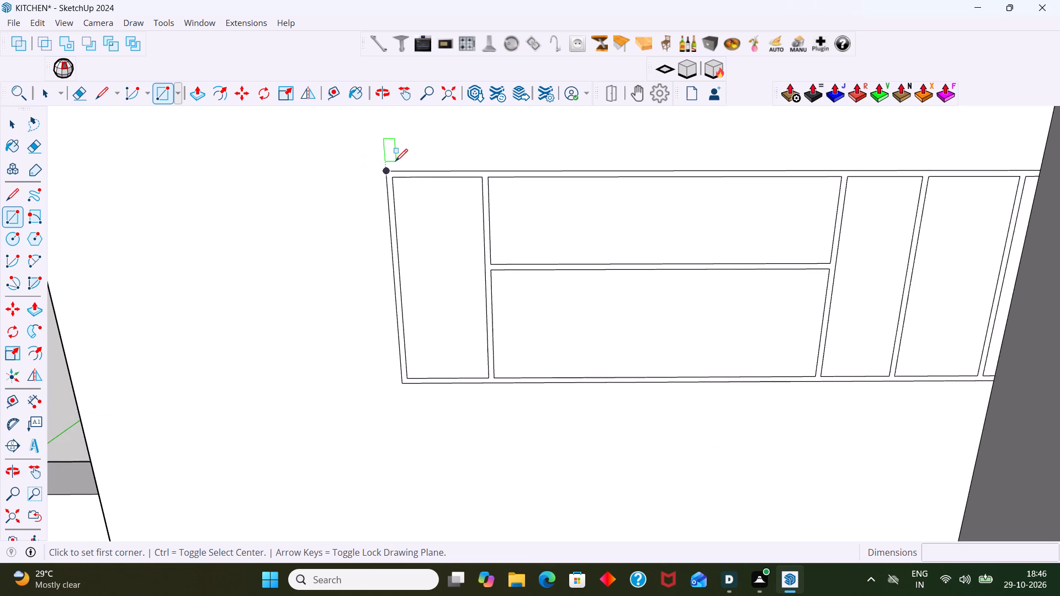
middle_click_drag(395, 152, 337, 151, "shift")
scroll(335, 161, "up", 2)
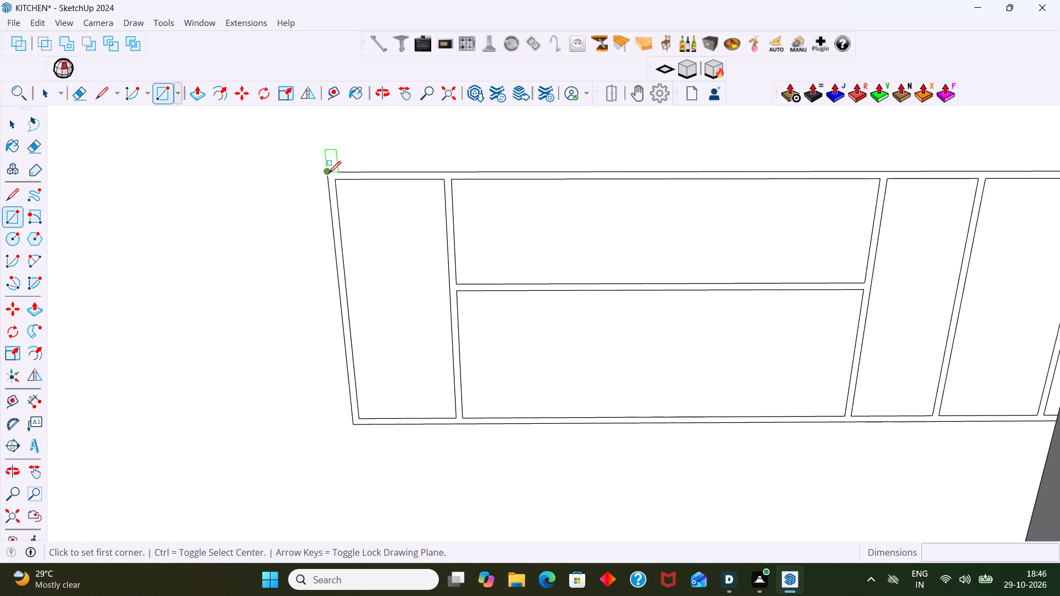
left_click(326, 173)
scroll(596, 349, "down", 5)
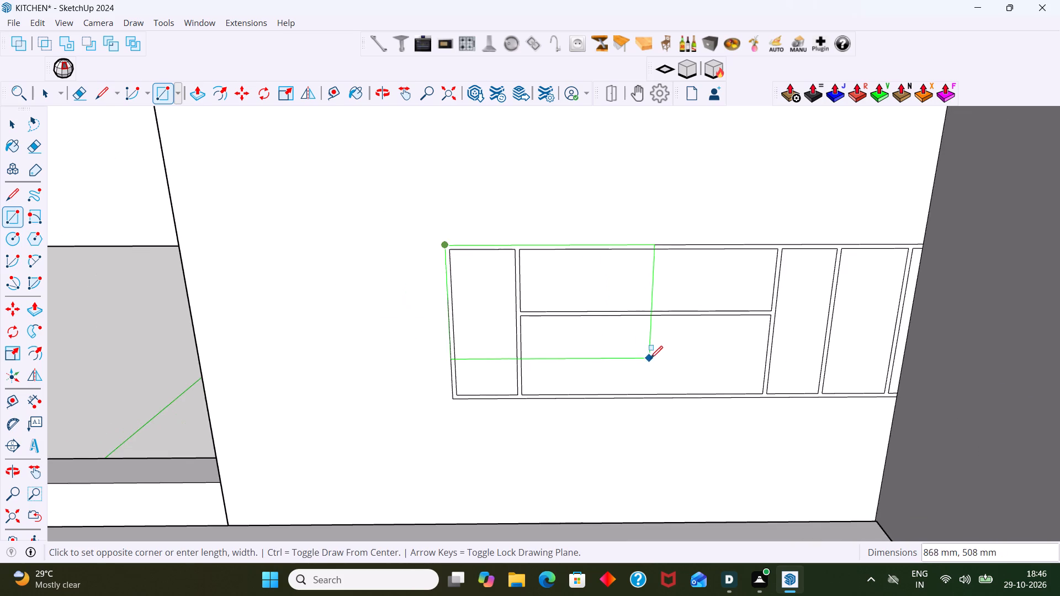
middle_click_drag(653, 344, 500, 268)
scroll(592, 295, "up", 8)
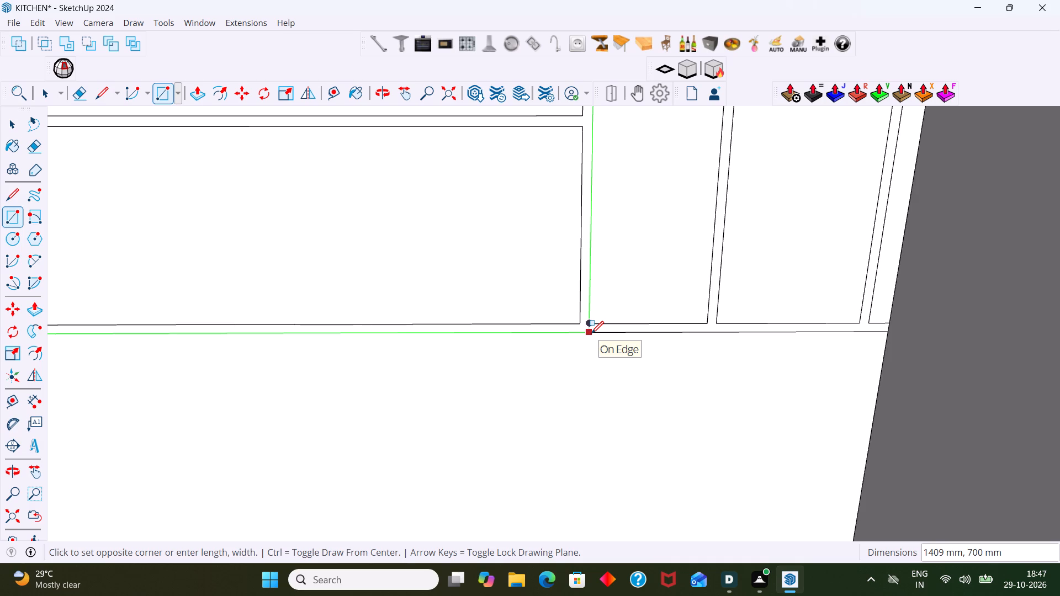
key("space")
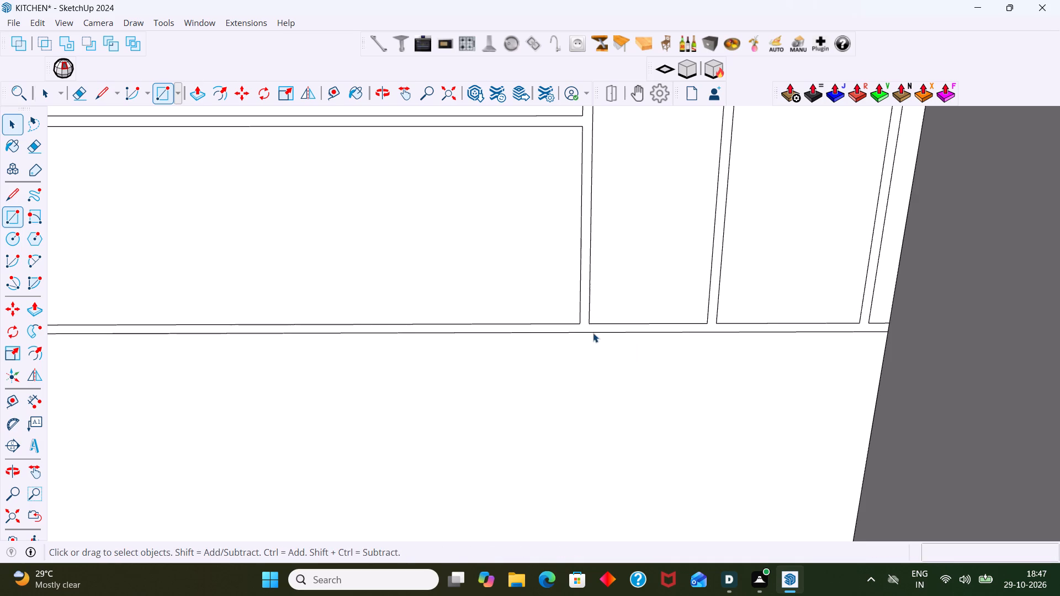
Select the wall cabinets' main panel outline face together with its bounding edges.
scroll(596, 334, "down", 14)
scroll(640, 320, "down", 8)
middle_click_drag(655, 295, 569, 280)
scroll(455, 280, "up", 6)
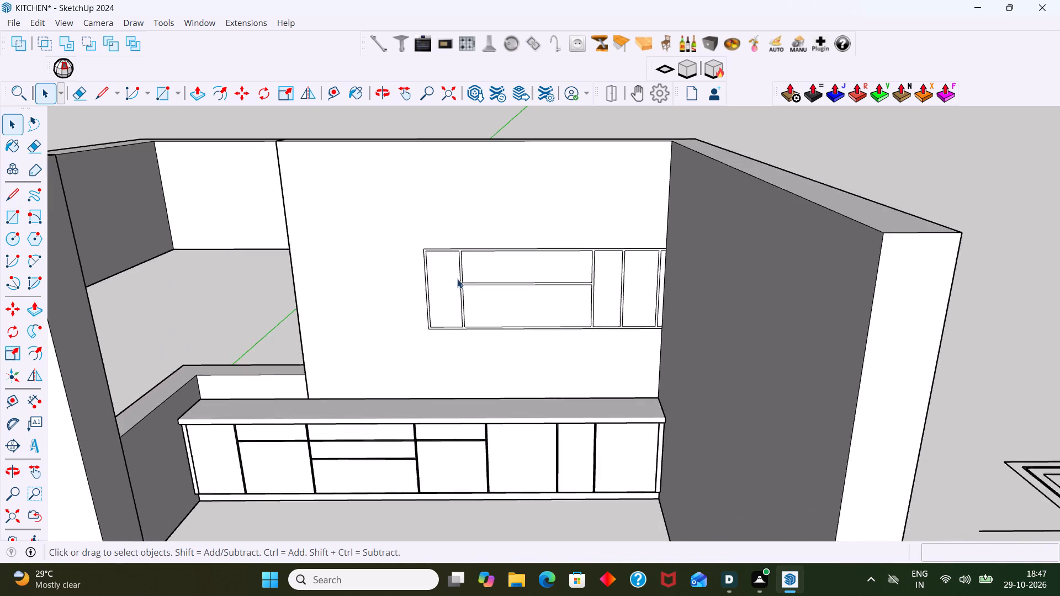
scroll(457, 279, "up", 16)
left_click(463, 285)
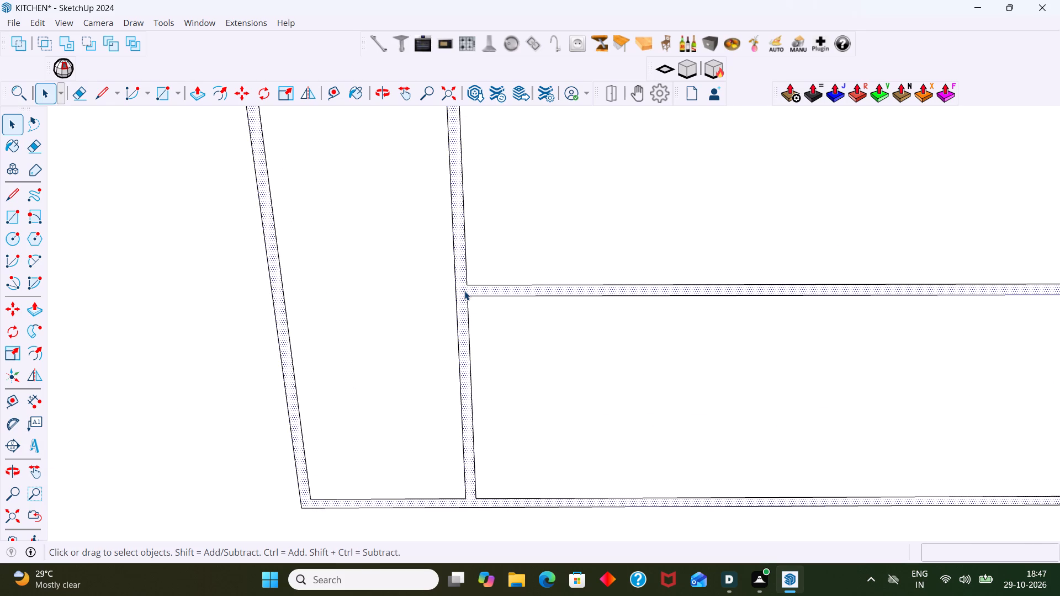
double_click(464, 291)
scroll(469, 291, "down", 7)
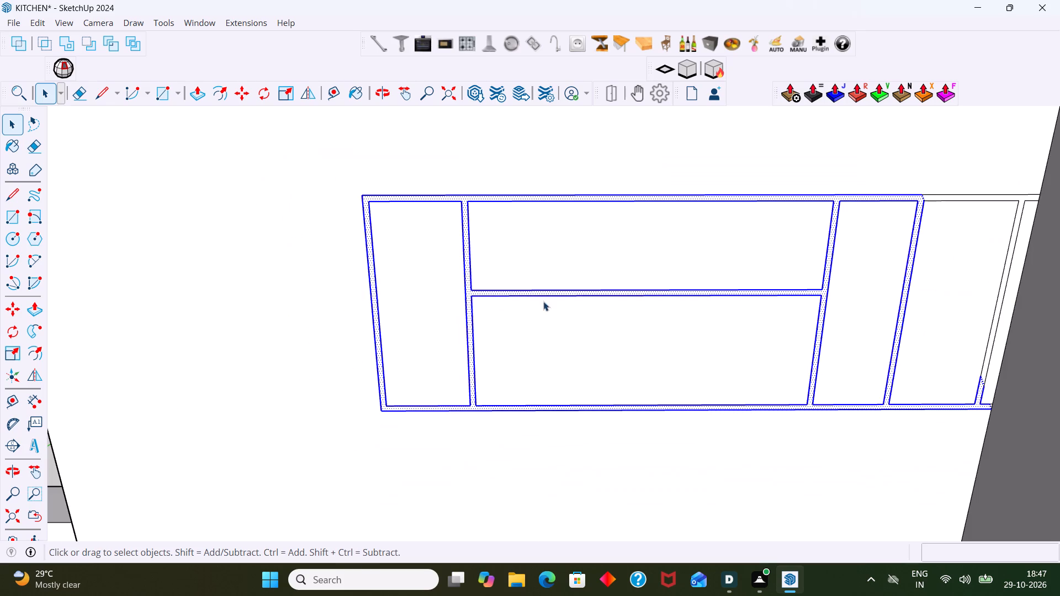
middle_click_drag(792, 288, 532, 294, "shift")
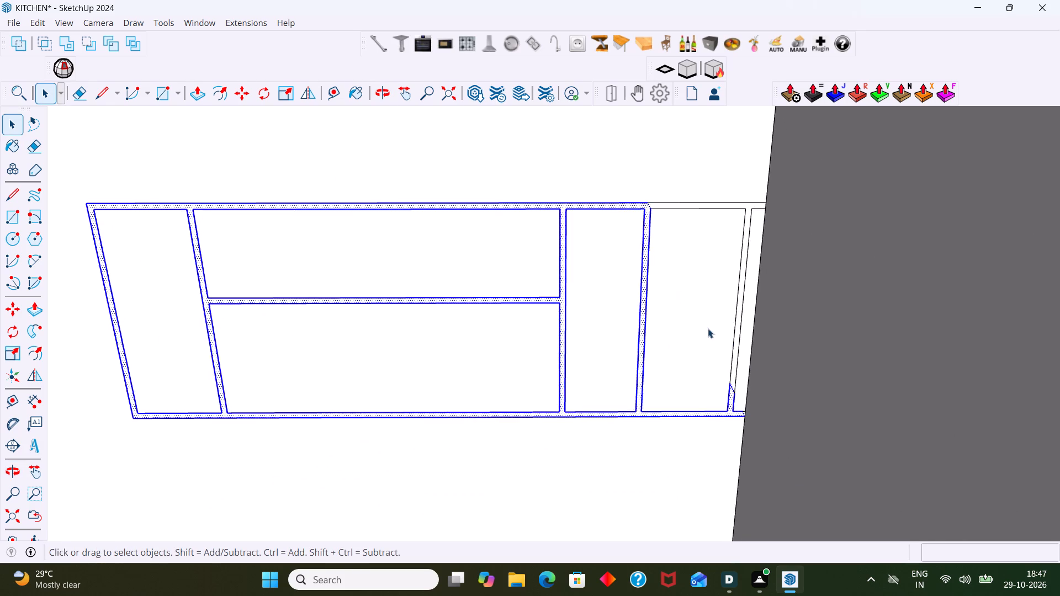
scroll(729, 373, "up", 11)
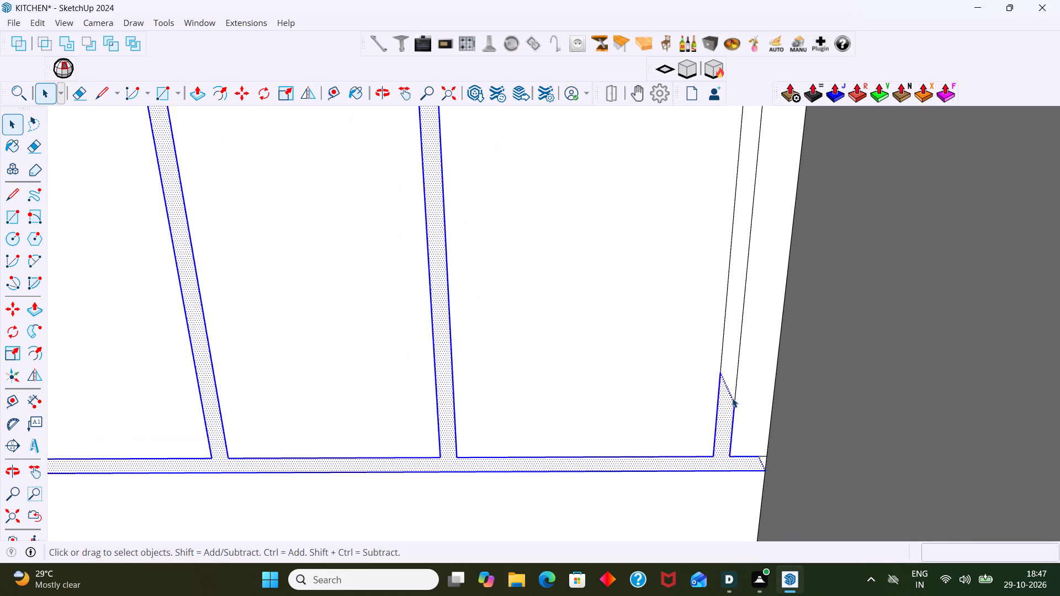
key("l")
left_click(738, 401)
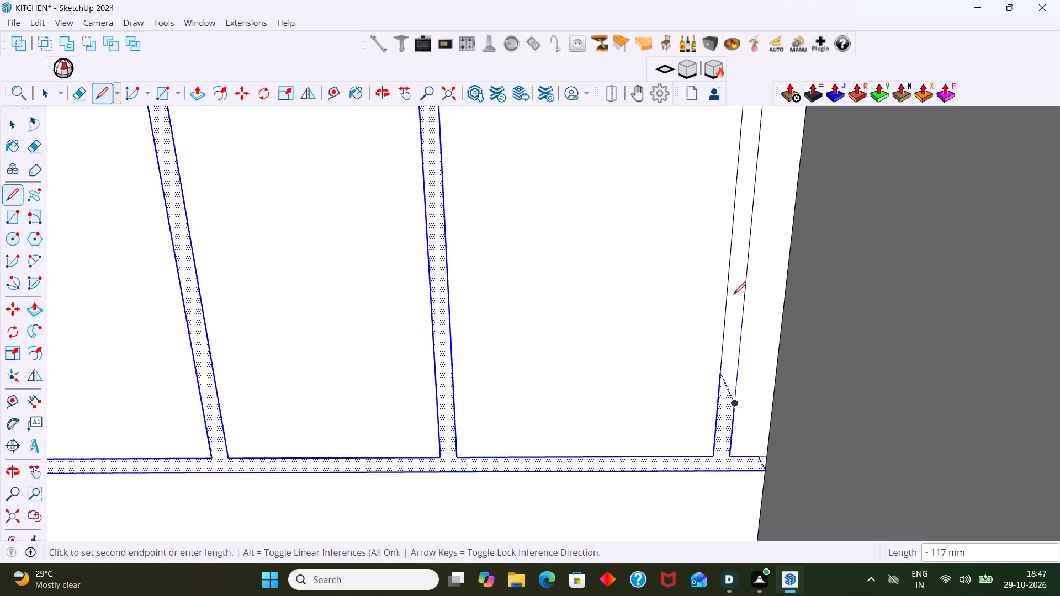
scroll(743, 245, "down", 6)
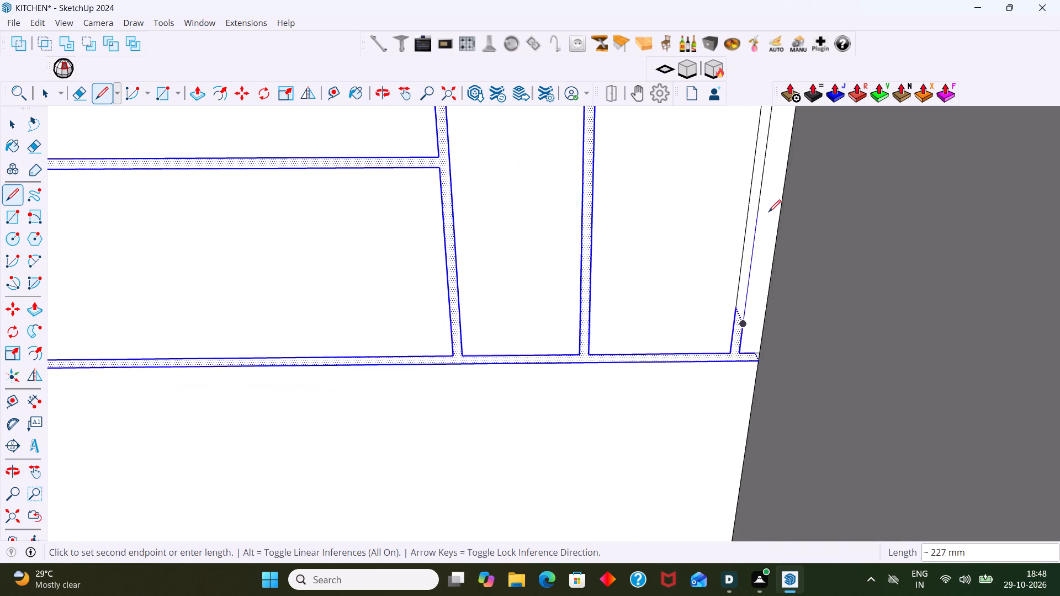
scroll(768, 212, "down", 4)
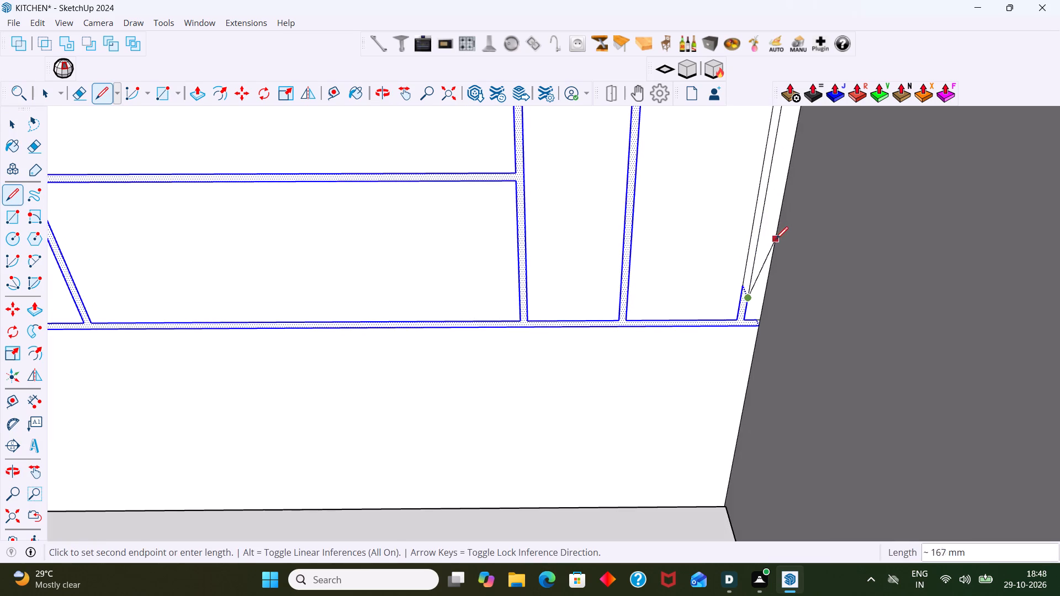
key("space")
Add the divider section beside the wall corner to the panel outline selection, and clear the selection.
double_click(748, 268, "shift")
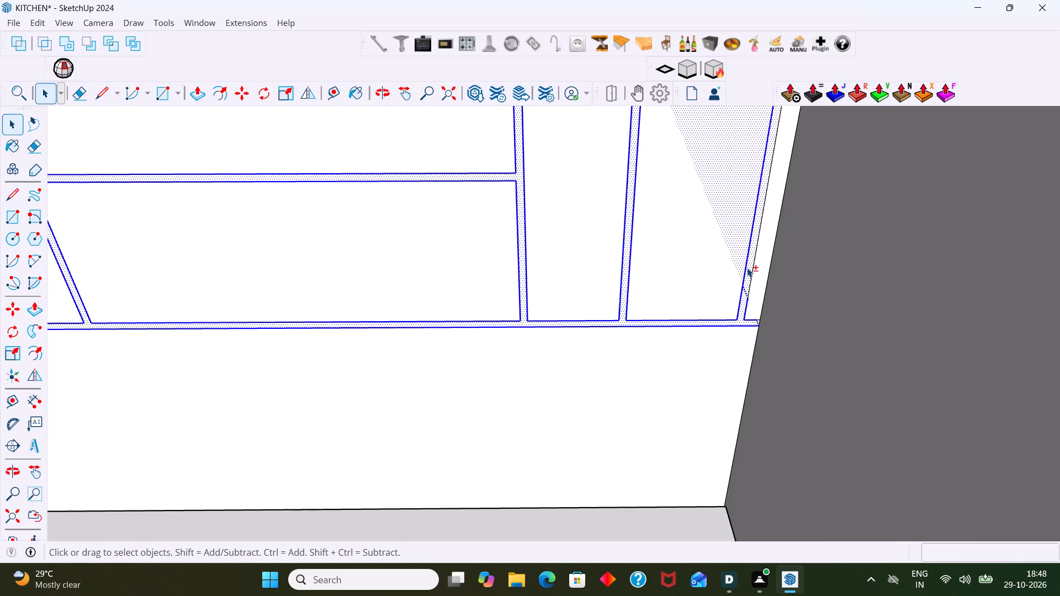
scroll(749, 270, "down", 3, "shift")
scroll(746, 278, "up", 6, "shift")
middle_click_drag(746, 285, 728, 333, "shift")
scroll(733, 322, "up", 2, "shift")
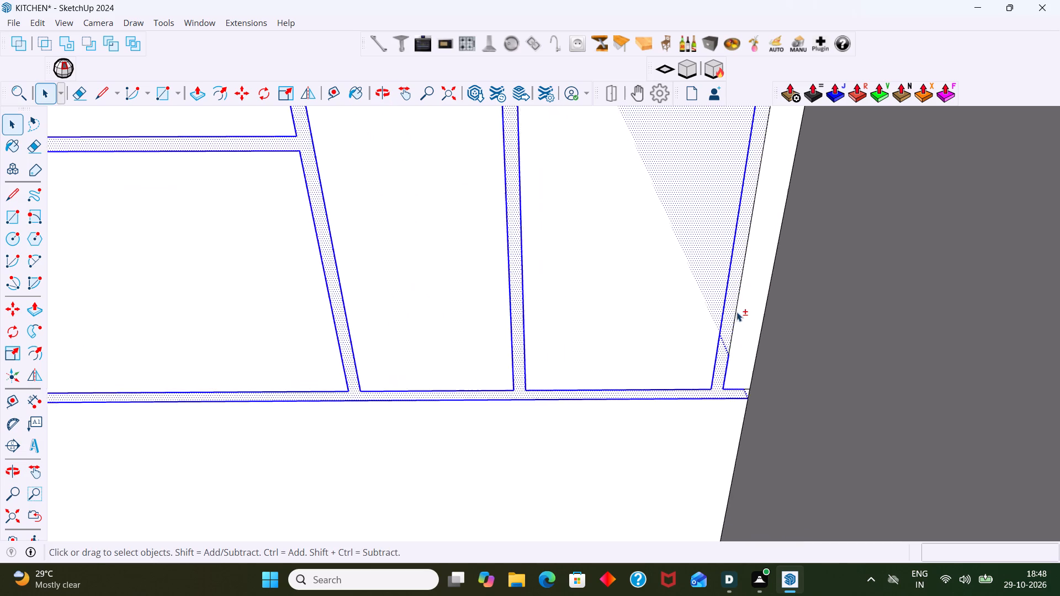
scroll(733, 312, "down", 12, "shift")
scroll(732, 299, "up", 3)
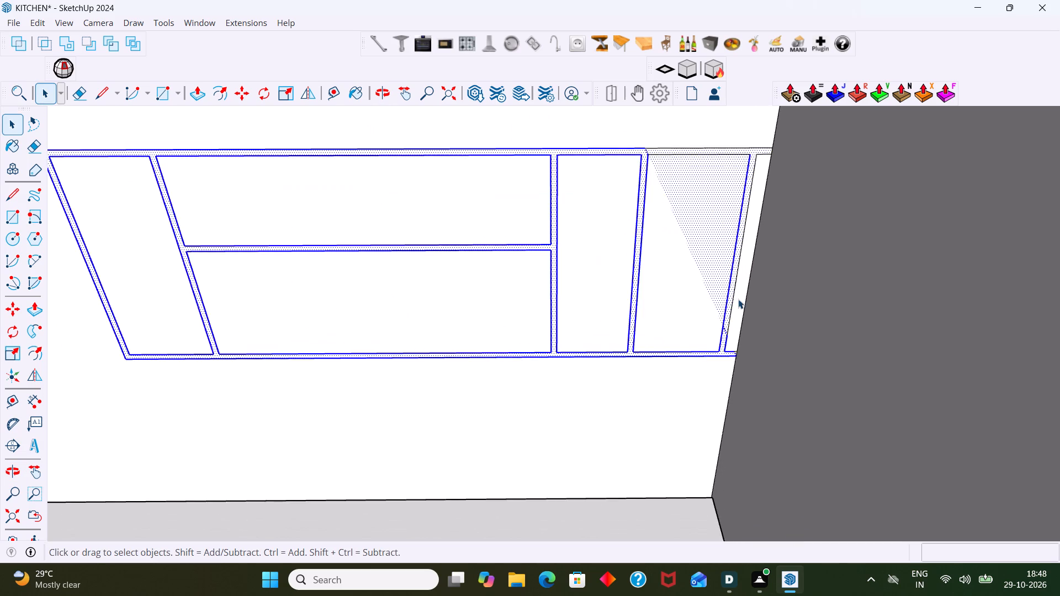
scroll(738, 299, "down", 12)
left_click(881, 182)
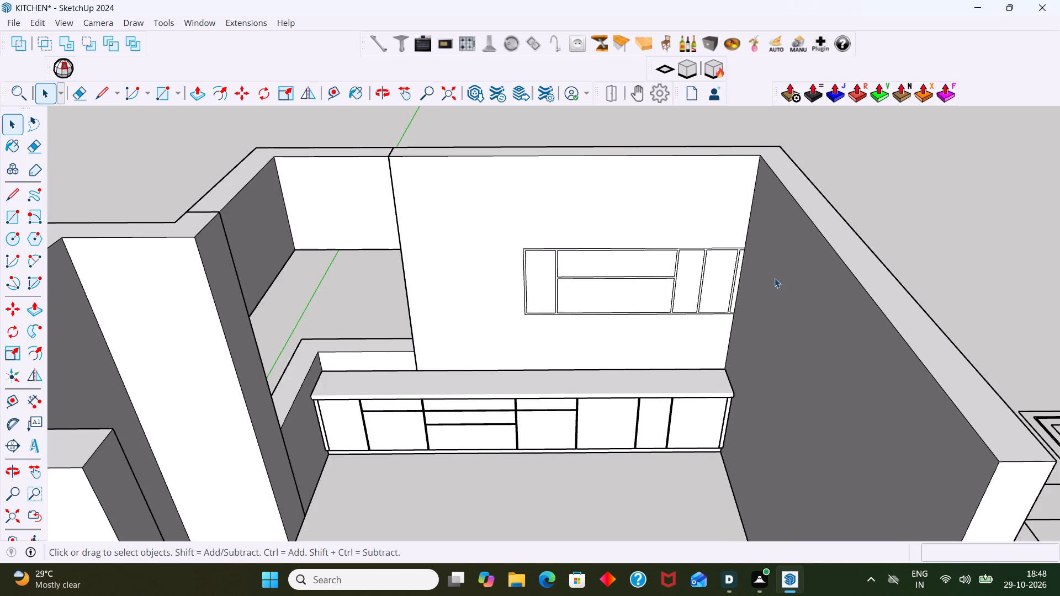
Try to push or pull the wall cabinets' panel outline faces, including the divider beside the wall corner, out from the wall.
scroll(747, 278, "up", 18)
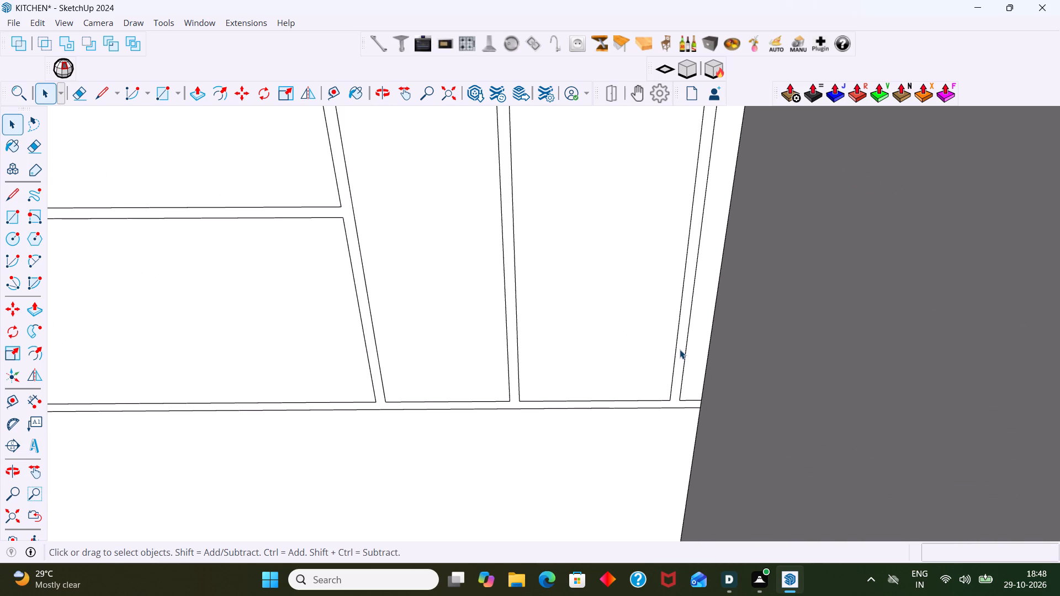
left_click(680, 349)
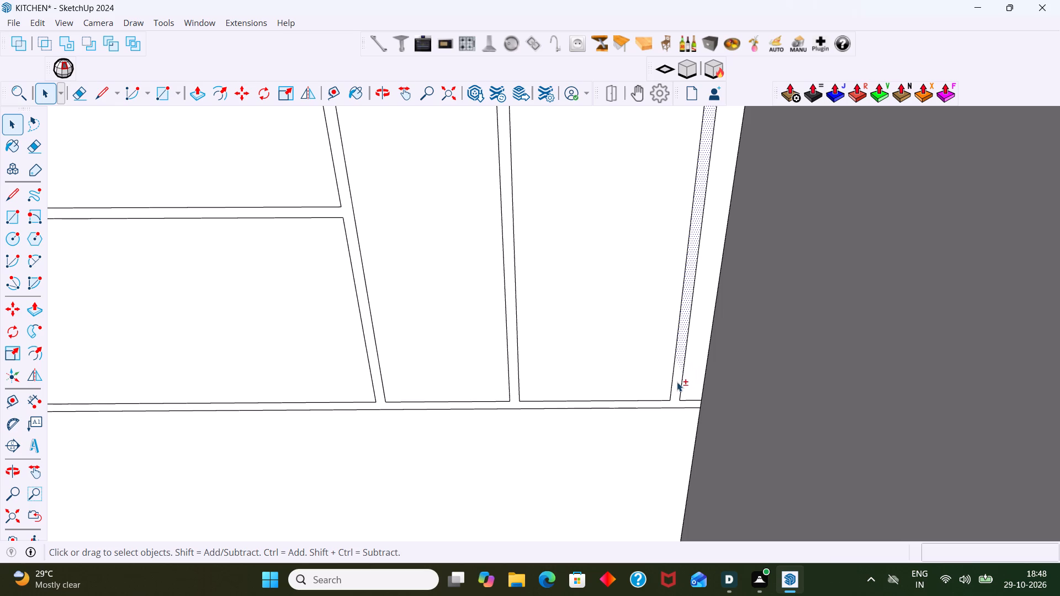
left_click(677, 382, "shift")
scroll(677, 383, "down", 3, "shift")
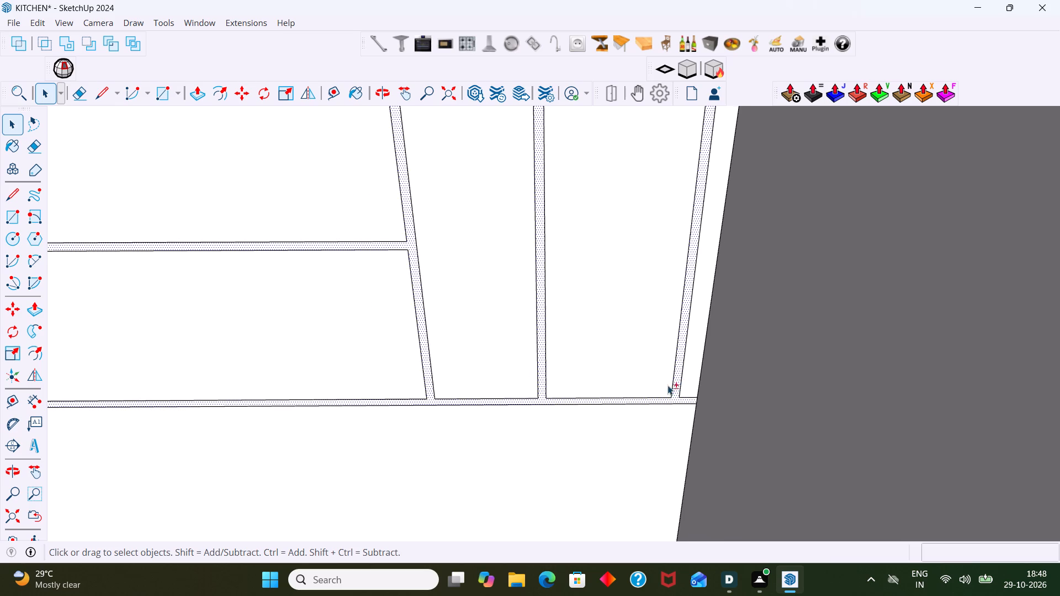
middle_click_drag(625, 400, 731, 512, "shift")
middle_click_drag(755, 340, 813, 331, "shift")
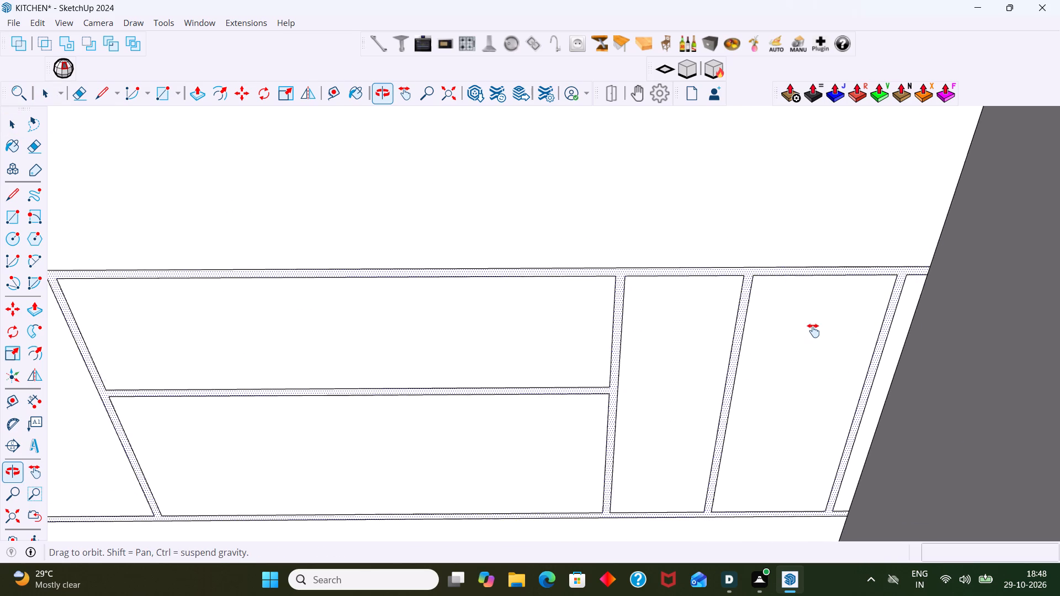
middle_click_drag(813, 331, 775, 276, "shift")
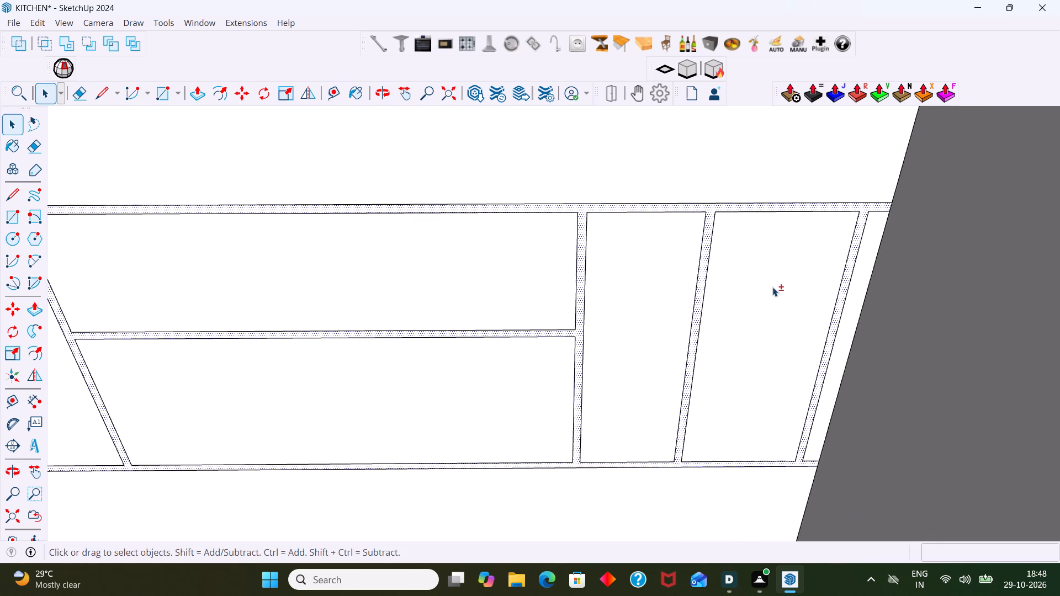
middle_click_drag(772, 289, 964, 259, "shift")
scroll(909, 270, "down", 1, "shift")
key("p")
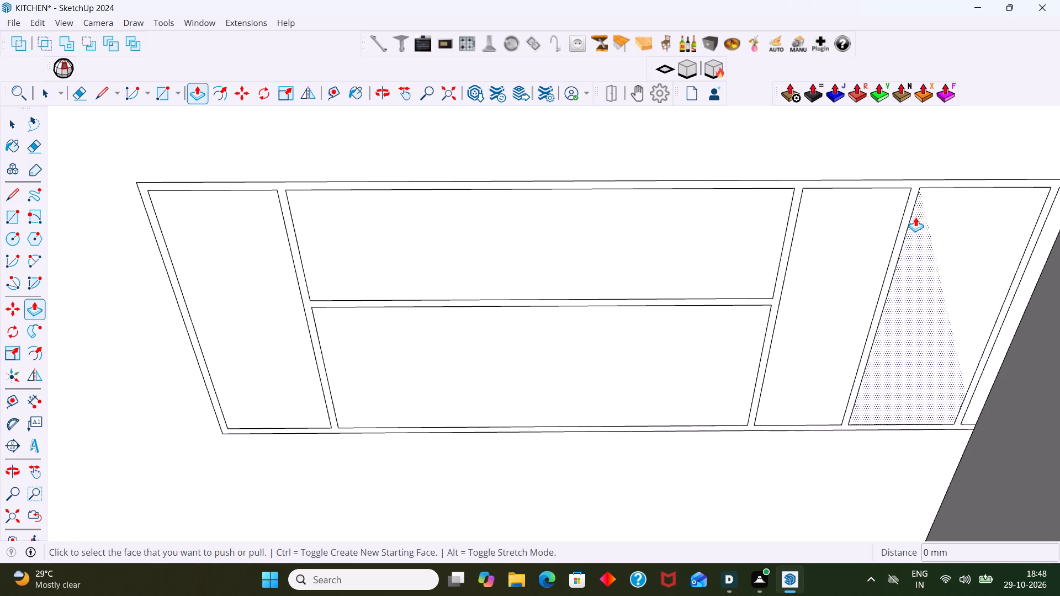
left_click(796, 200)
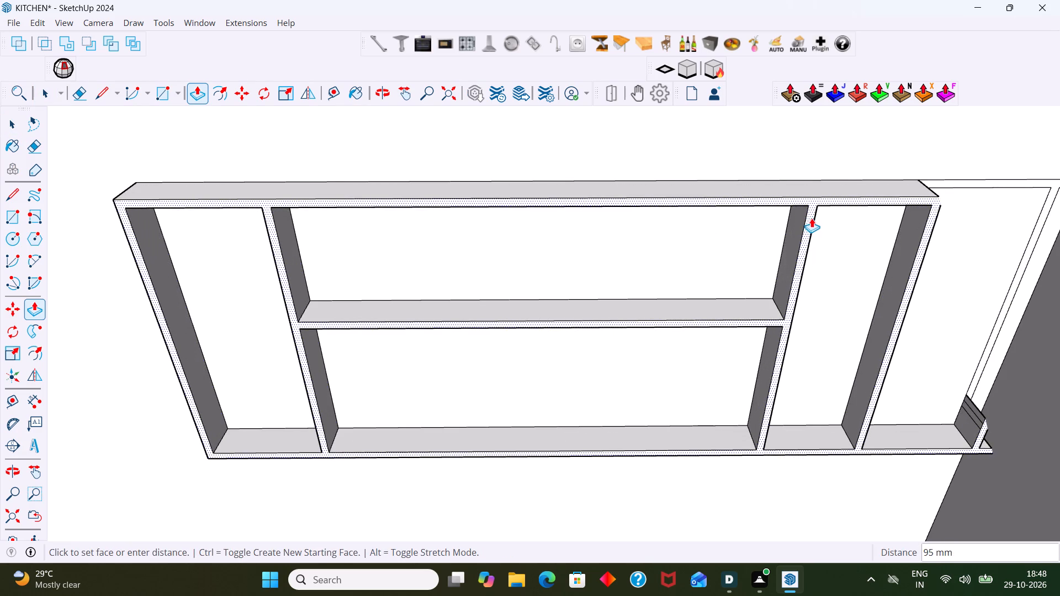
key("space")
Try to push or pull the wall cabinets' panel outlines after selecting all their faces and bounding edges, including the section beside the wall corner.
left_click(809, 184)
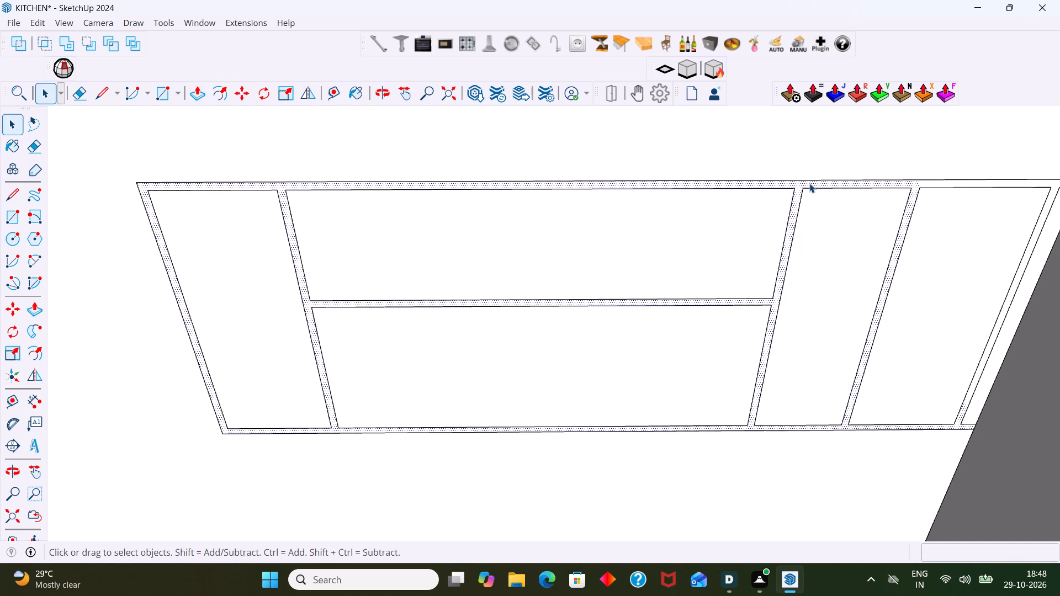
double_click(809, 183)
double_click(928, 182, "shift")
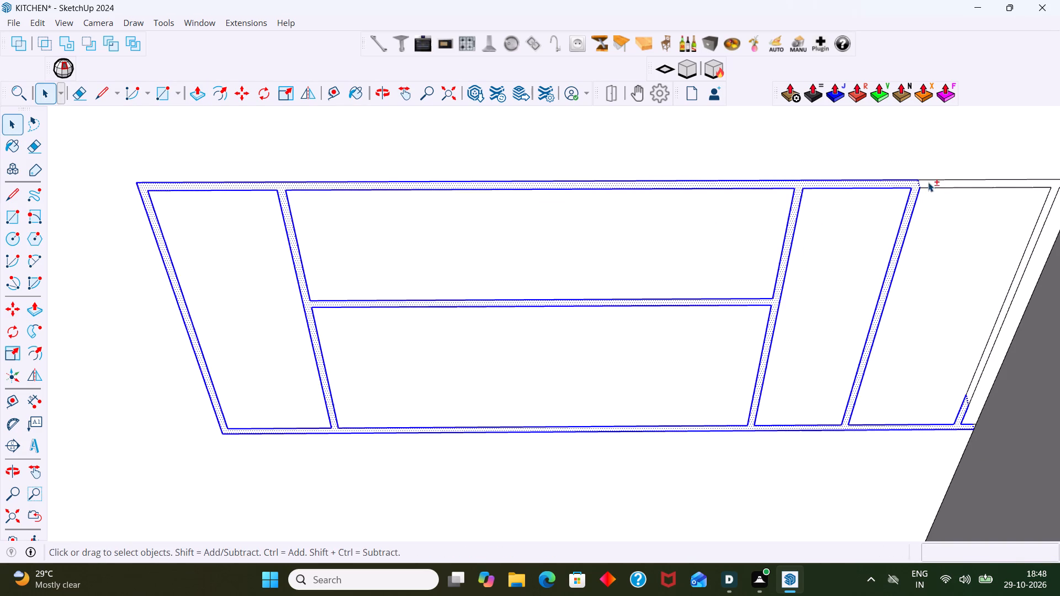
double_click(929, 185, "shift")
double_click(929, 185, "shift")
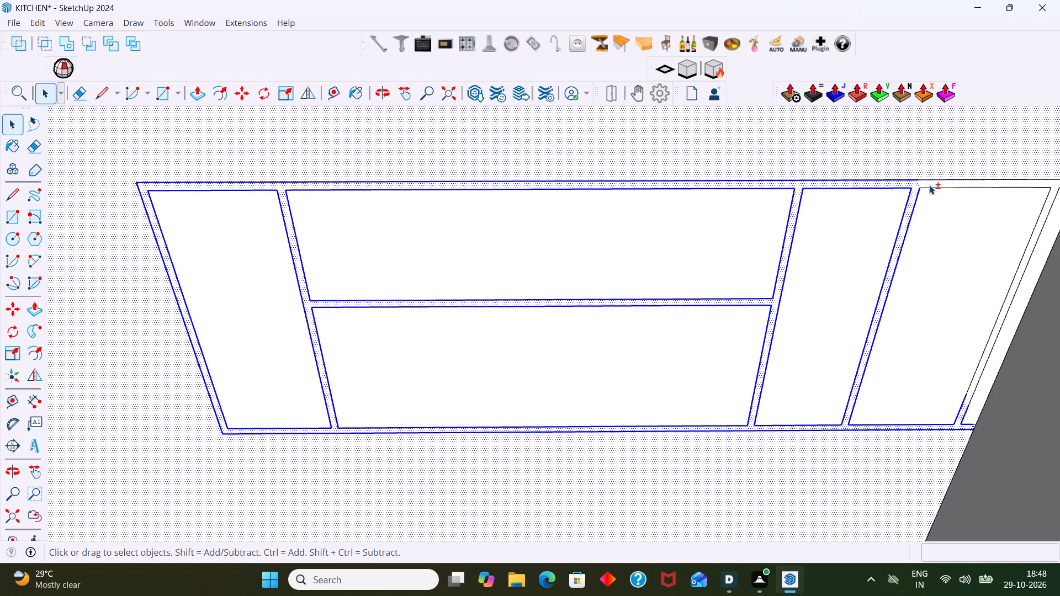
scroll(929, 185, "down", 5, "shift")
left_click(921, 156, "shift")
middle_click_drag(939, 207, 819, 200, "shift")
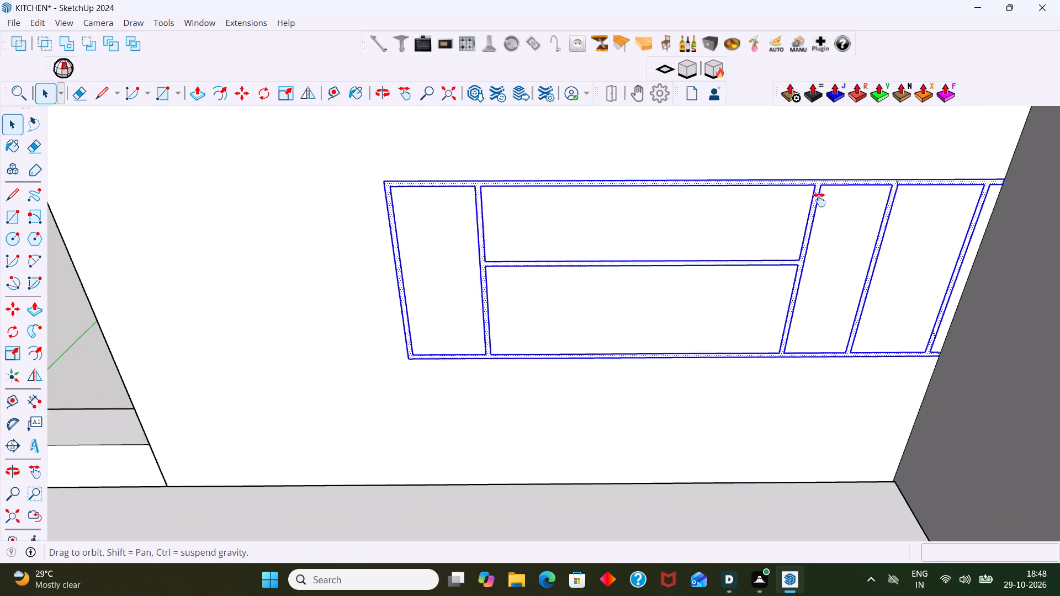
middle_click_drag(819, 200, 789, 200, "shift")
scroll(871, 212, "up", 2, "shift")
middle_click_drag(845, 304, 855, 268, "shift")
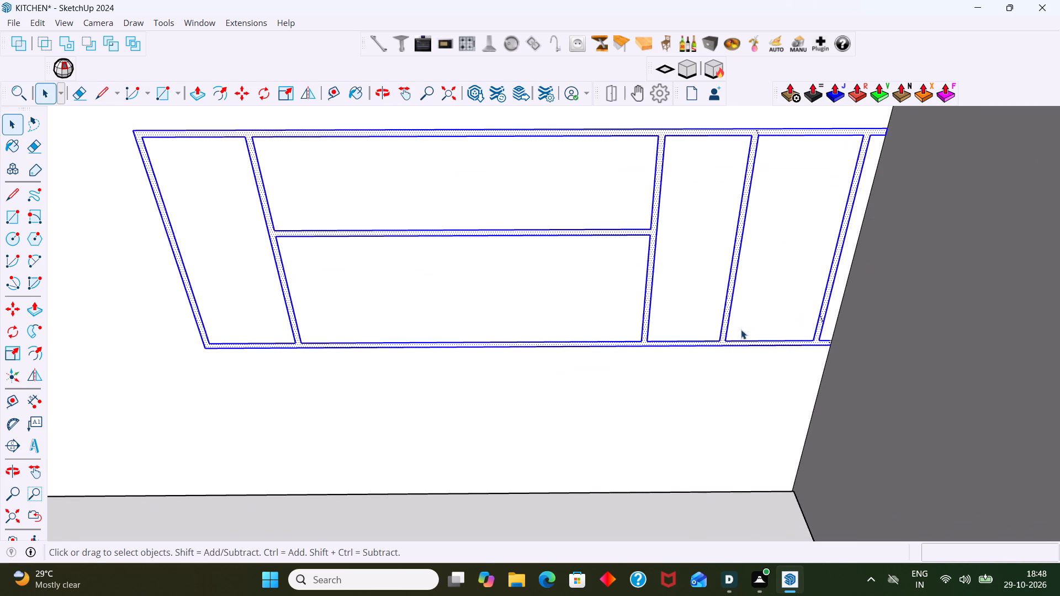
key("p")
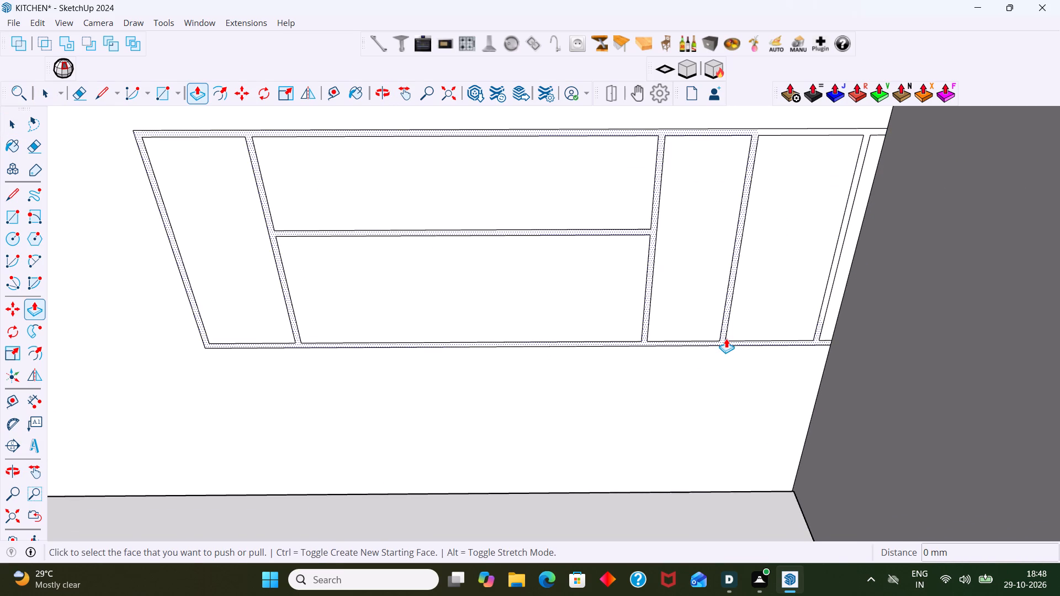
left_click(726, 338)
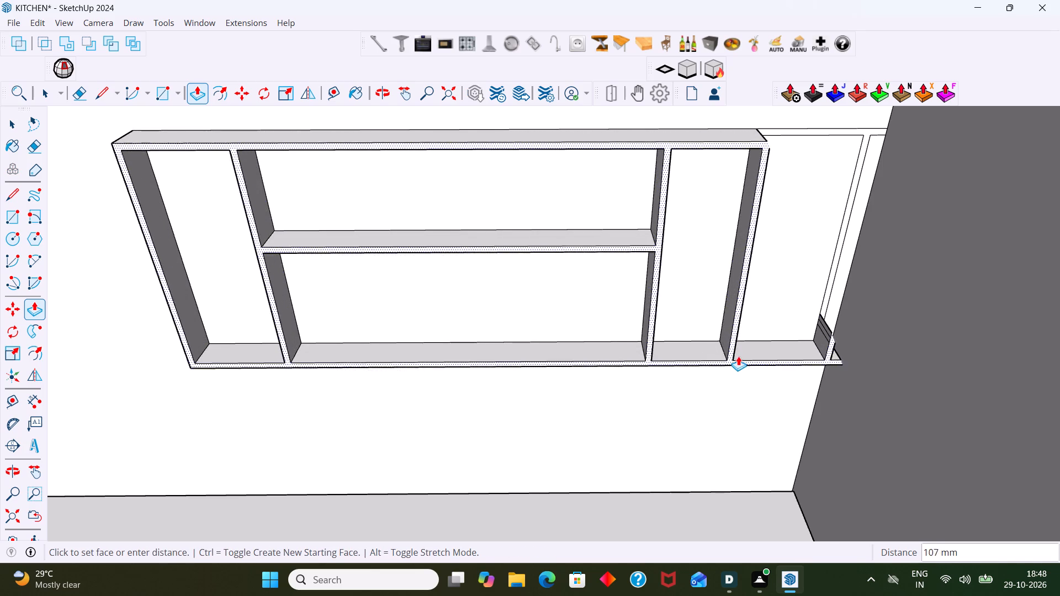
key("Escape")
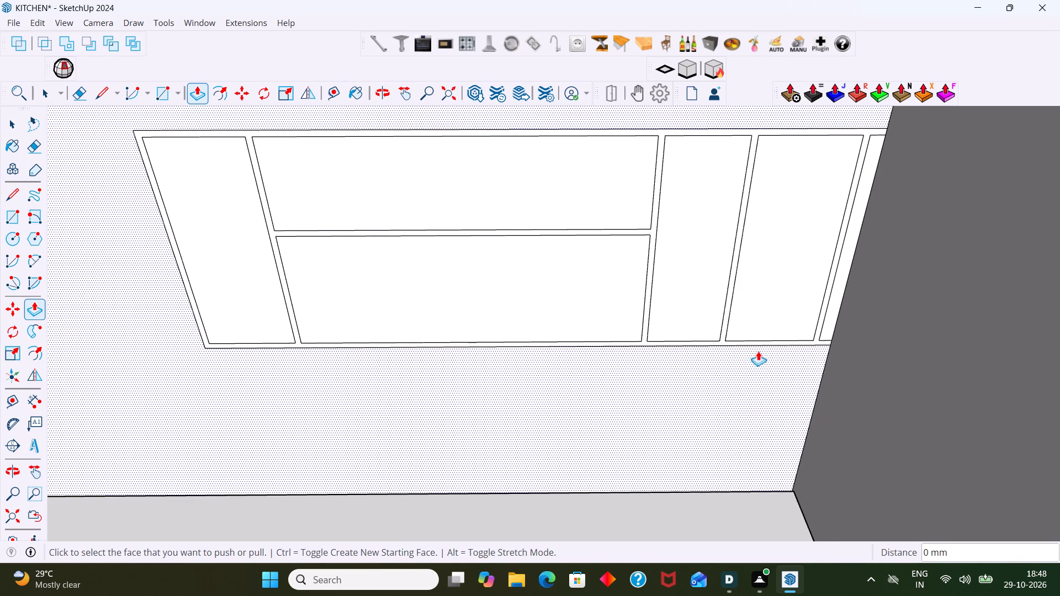
Push/pull the wall cabinets' outline section beside the wall corner, with its divider and upper panel strip, 300 mm out from the wall.
key("space")
left_click(725, 340)
left_click(724, 343)
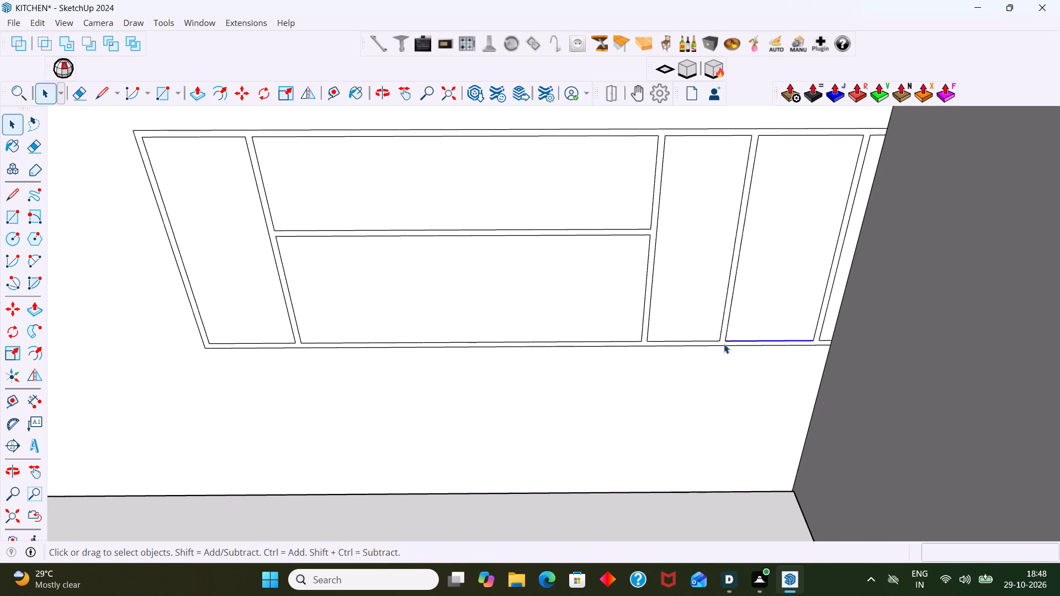
left_click(722, 343)
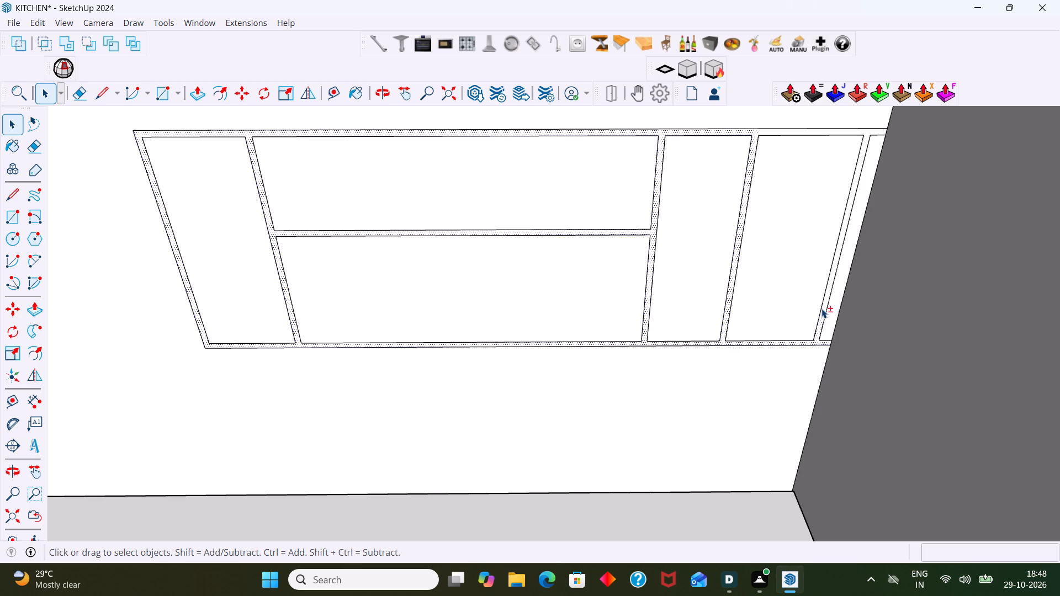
scroll(821, 308, "up", 7, "shift")
left_click(820, 310, "shift")
scroll(825, 307, "down", 6, "shift")
middle_click_drag(817, 308, 817, 440, "shift")
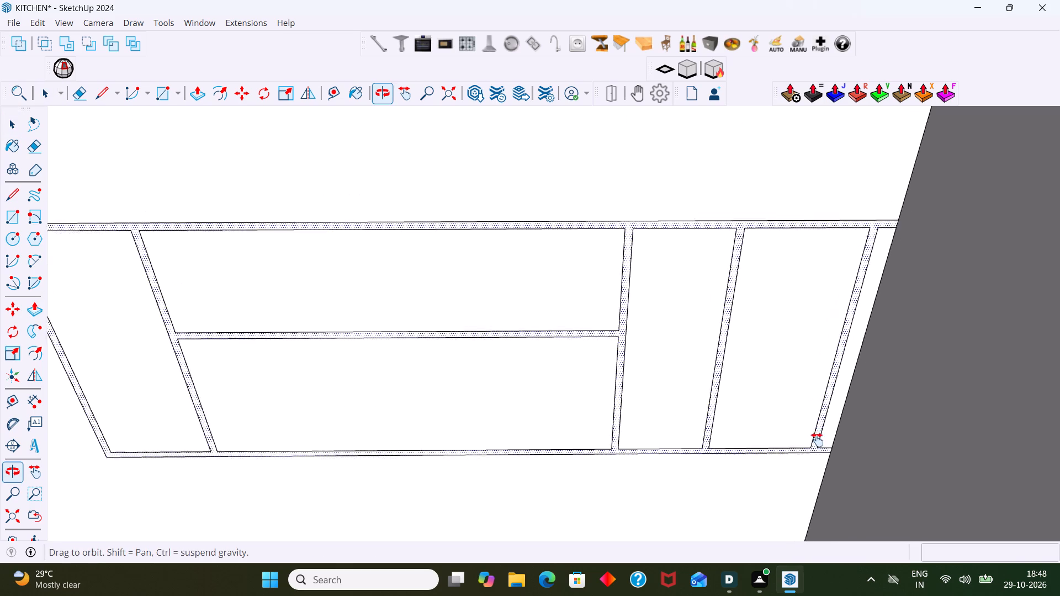
middle_click_drag(817, 440, 817, 427, "shift")
scroll(812, 271, "up", 3, "shift")
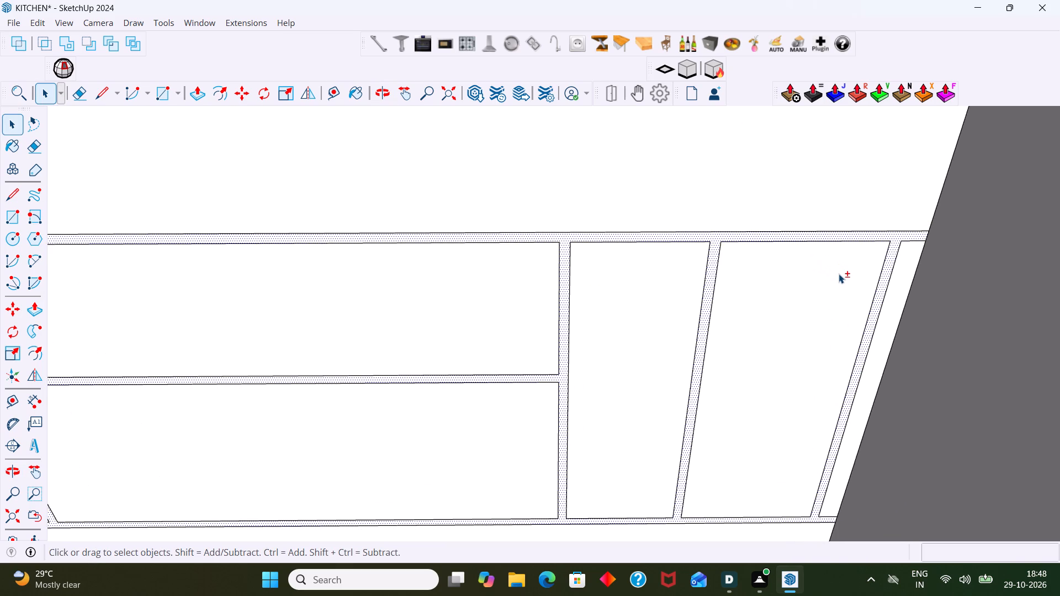
key("shift+p")
key("p")
left_click(882, 233)
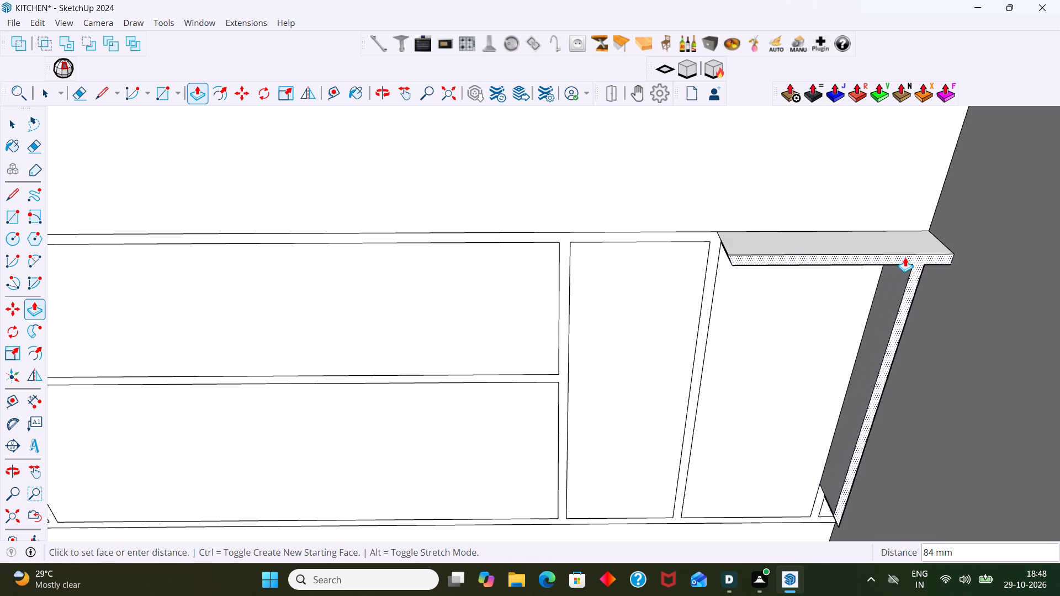
scroll(905, 256, "down", 3)
middle_click_drag(904, 262, 924, 188)
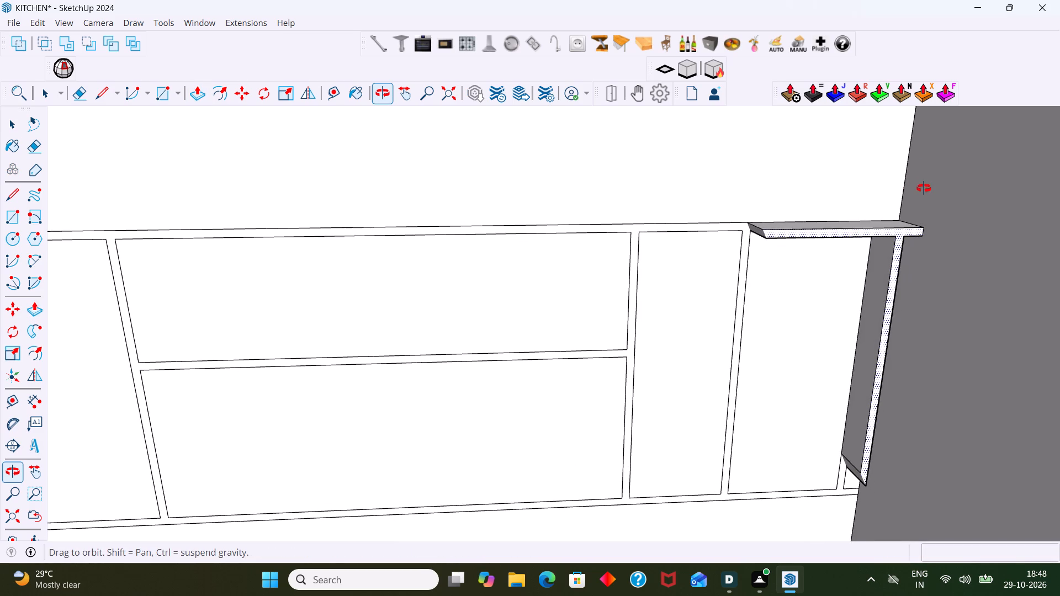
middle_click_drag(924, 188, 926, 104)
scroll(939, 185, "down", 2)
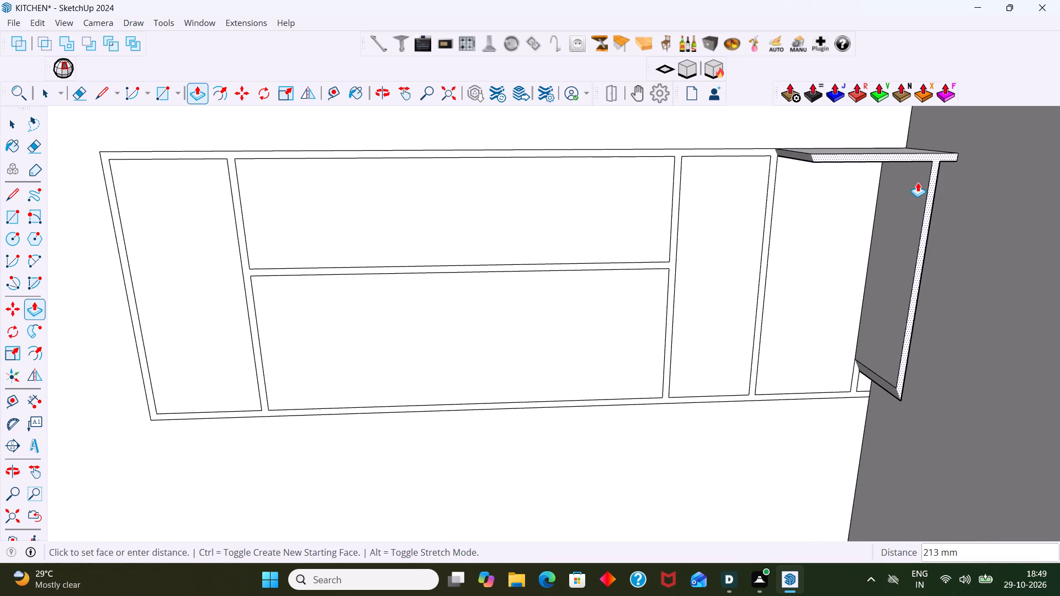
key("3")
type("00")
key("Return")
key("space")
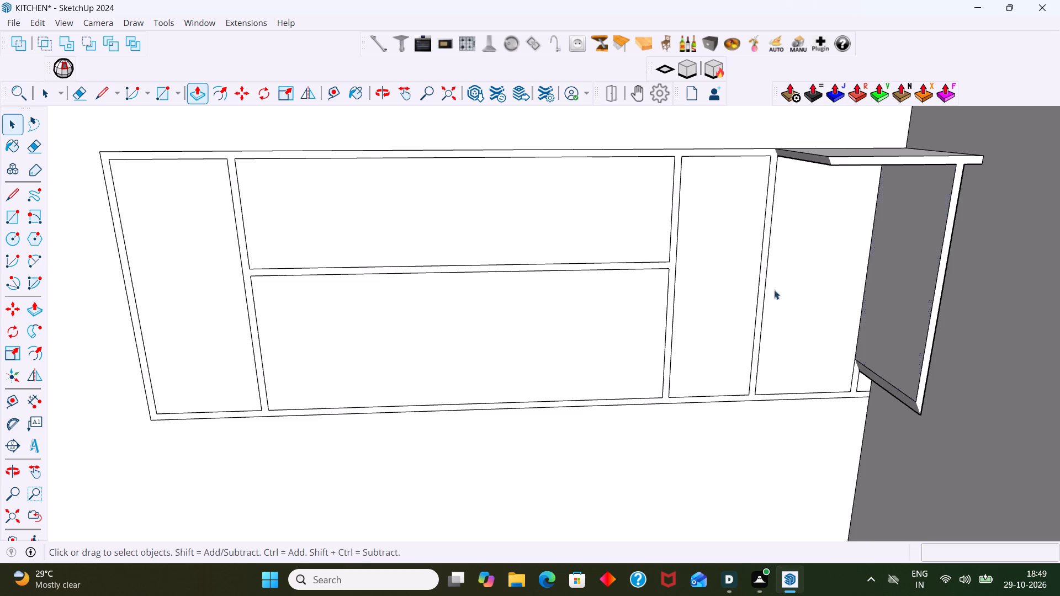
Push/pull the main wall cabinet outline face, covering the remaining panels, shelf and dividers, 300 mm out from the wall.
left_click(761, 299)
key("p")
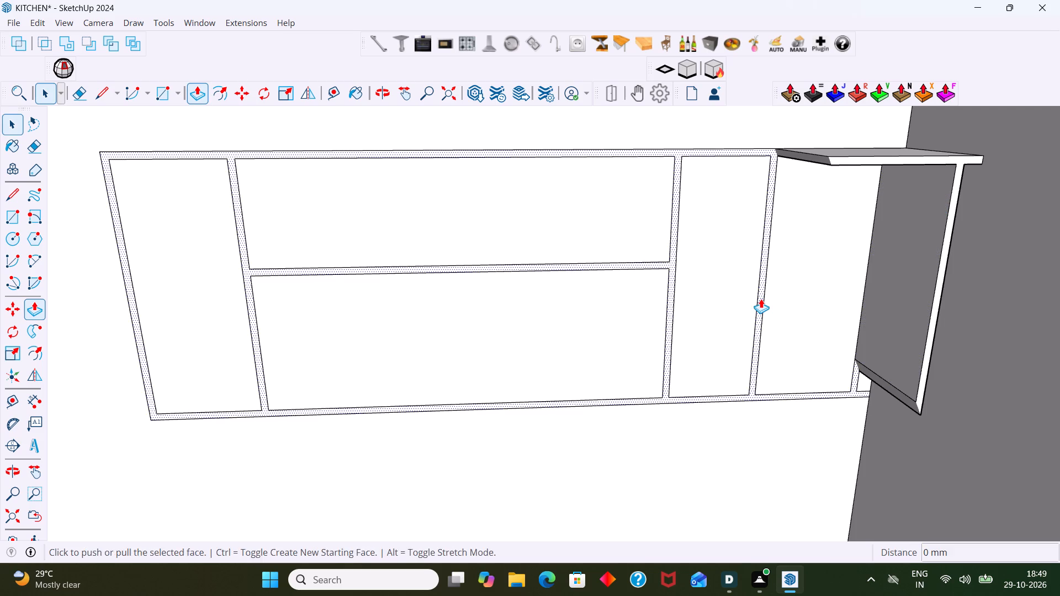
left_click(761, 299)
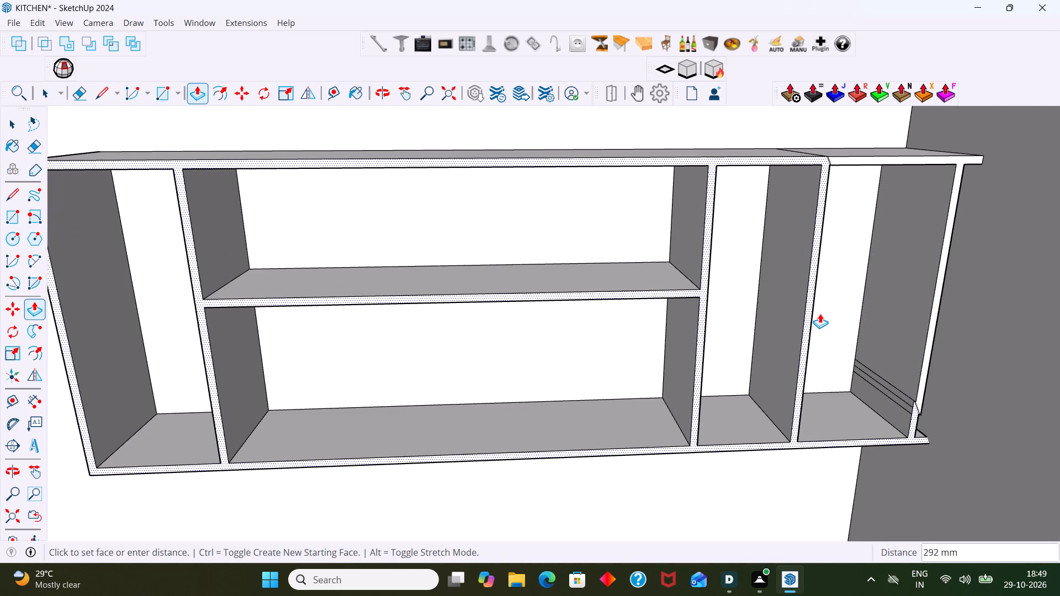
type("300")
key("Return")
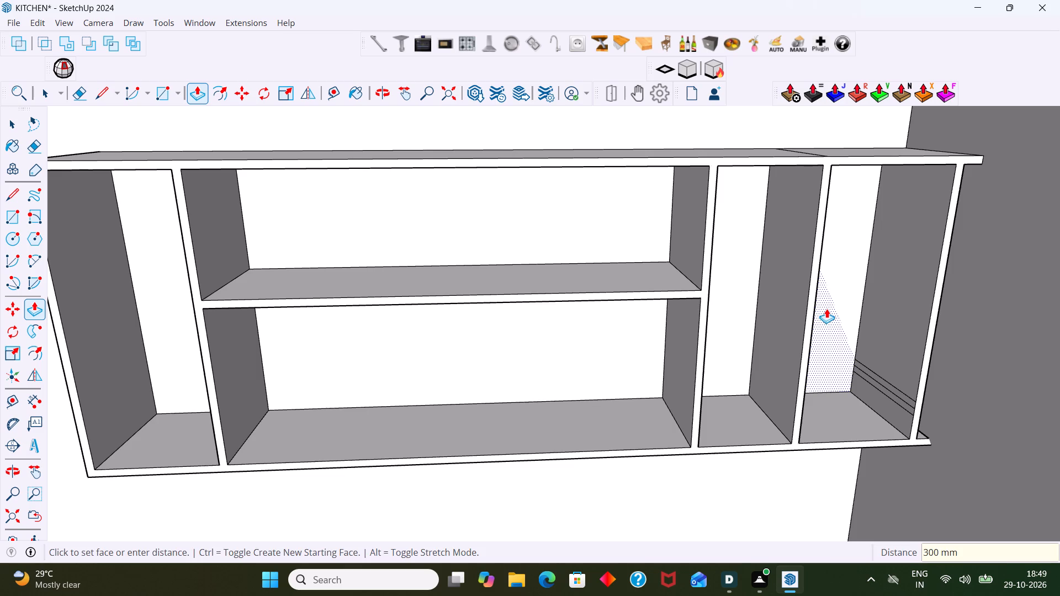
key("space")
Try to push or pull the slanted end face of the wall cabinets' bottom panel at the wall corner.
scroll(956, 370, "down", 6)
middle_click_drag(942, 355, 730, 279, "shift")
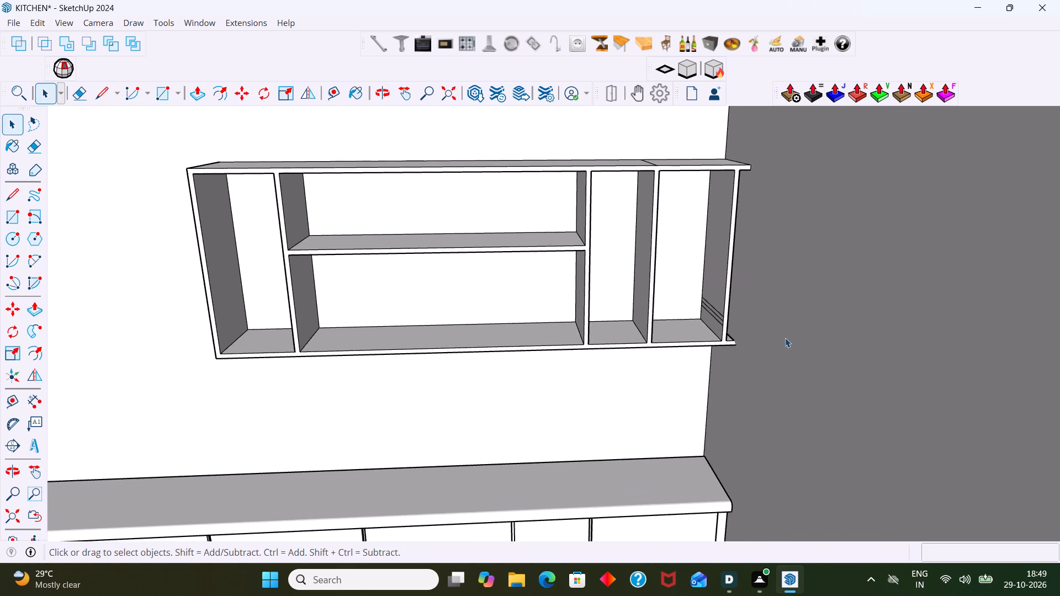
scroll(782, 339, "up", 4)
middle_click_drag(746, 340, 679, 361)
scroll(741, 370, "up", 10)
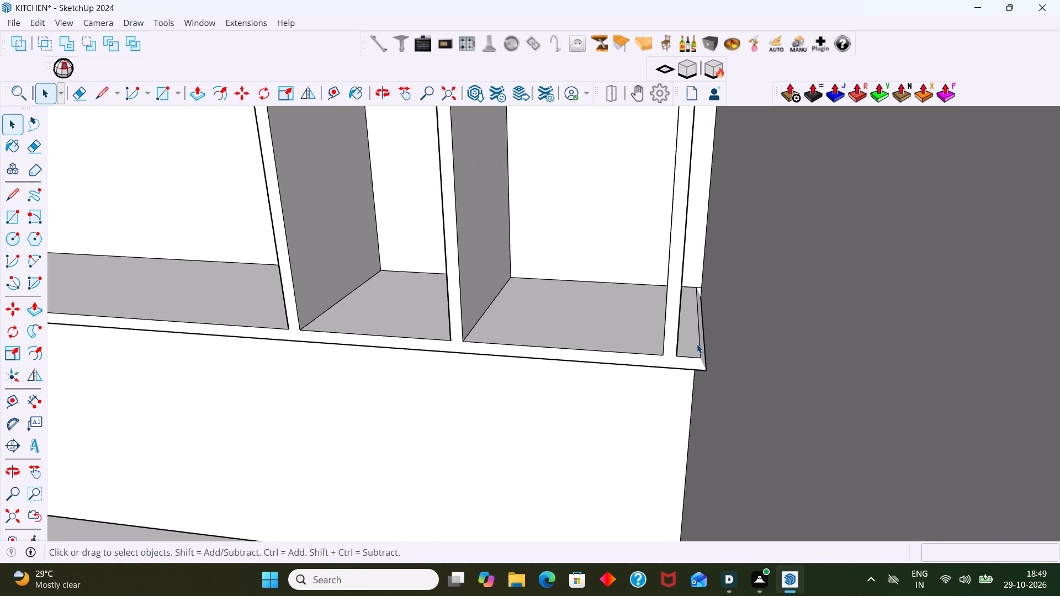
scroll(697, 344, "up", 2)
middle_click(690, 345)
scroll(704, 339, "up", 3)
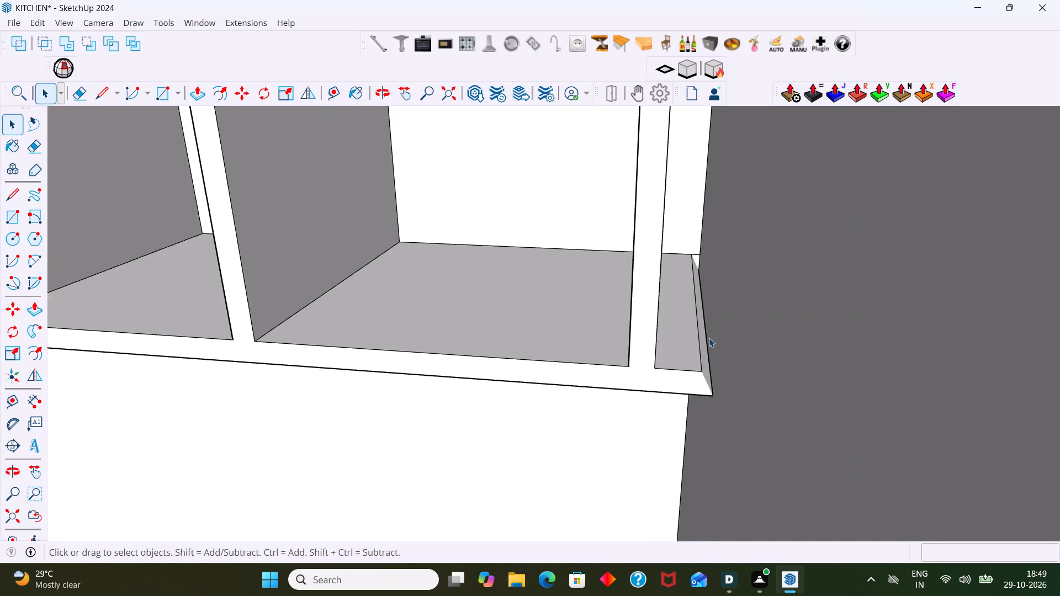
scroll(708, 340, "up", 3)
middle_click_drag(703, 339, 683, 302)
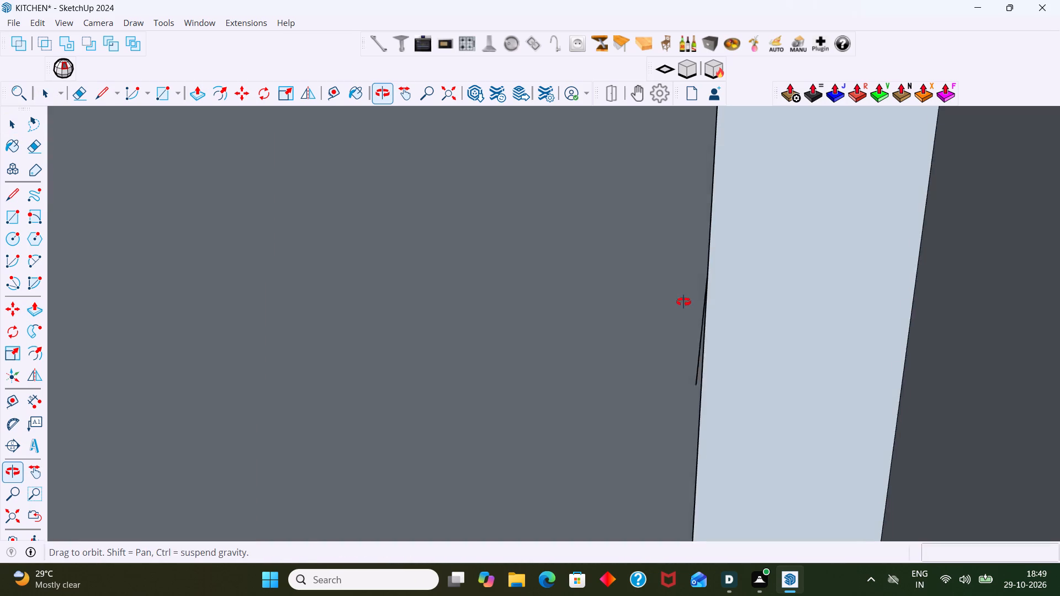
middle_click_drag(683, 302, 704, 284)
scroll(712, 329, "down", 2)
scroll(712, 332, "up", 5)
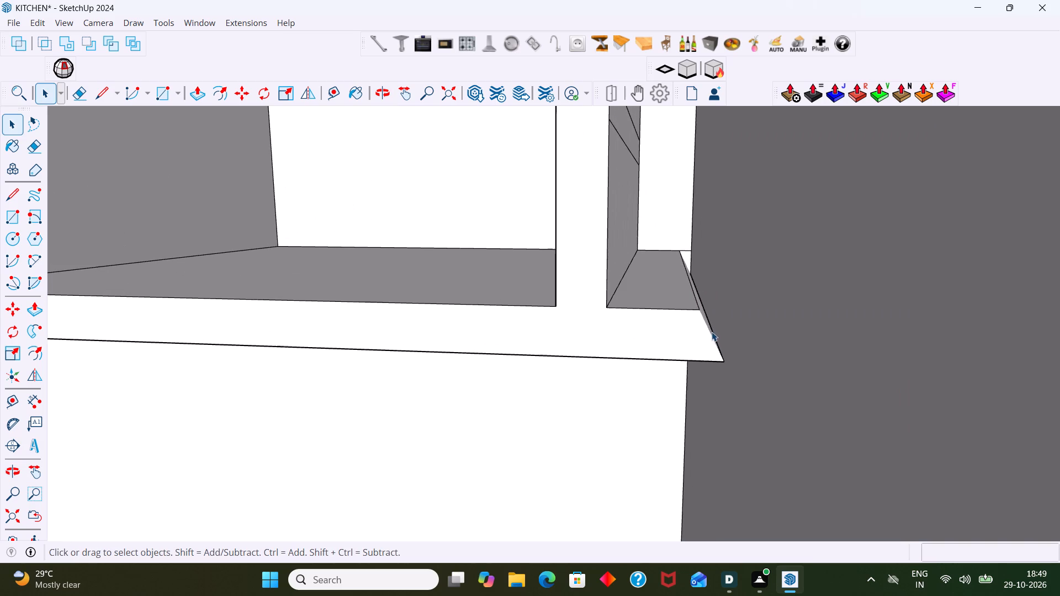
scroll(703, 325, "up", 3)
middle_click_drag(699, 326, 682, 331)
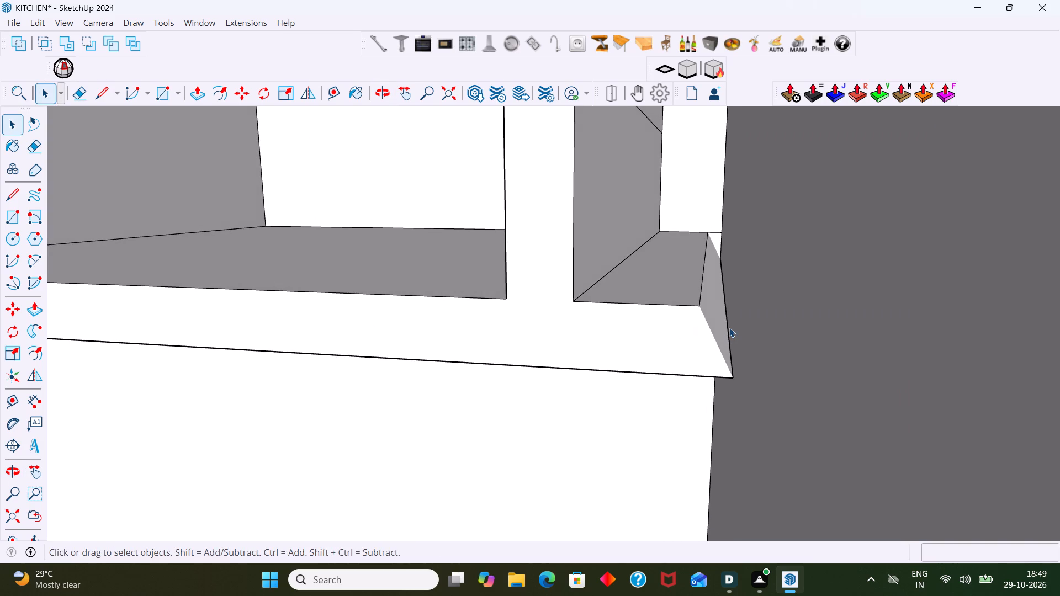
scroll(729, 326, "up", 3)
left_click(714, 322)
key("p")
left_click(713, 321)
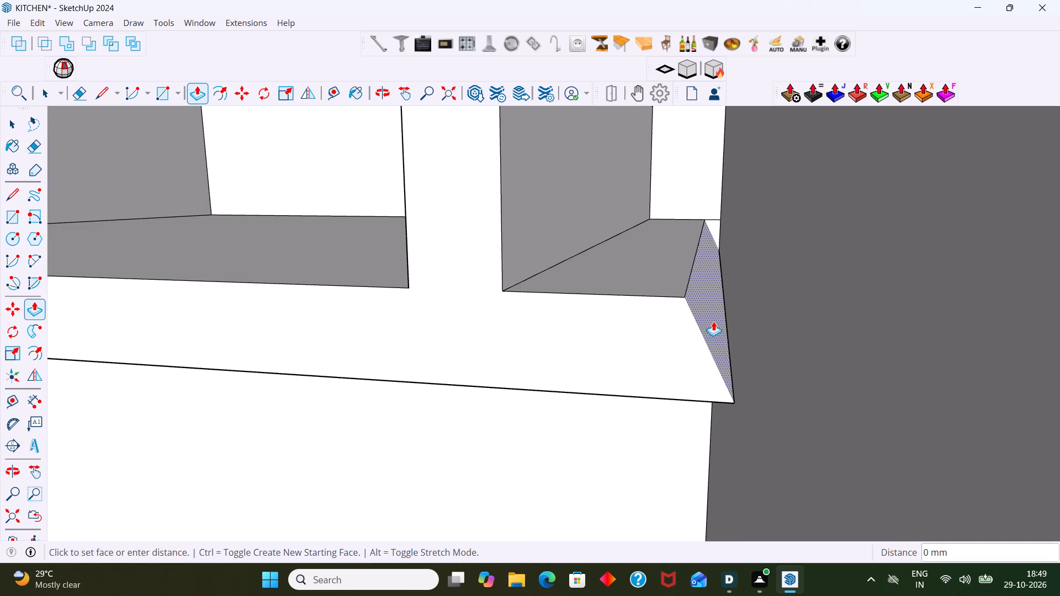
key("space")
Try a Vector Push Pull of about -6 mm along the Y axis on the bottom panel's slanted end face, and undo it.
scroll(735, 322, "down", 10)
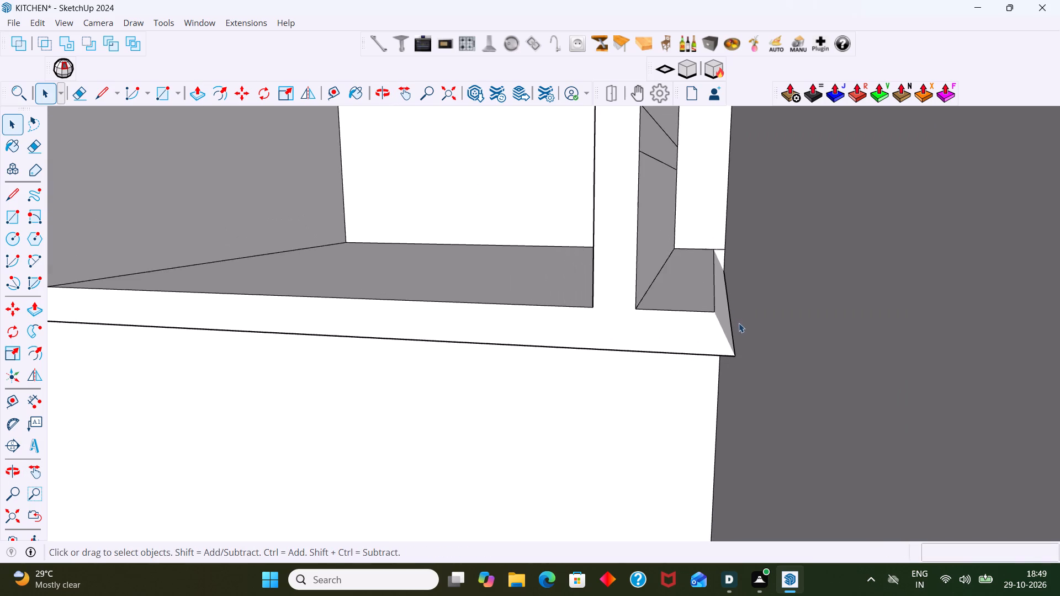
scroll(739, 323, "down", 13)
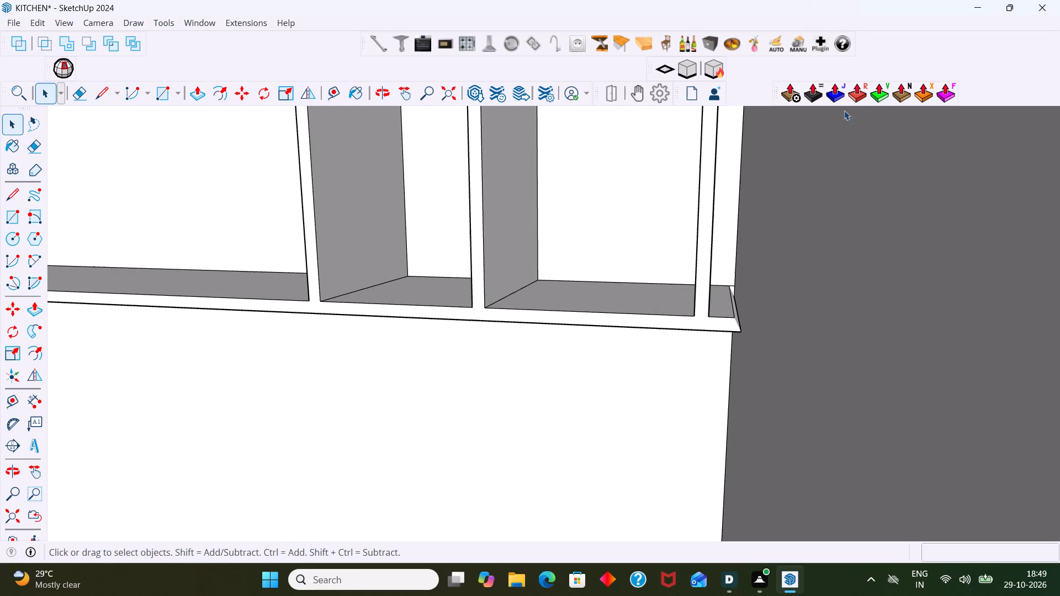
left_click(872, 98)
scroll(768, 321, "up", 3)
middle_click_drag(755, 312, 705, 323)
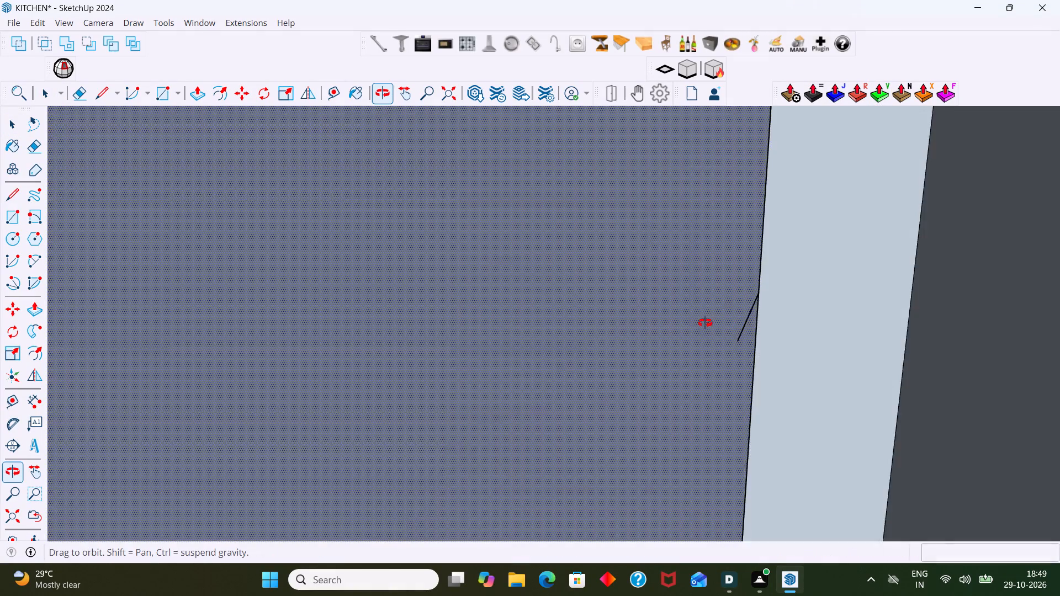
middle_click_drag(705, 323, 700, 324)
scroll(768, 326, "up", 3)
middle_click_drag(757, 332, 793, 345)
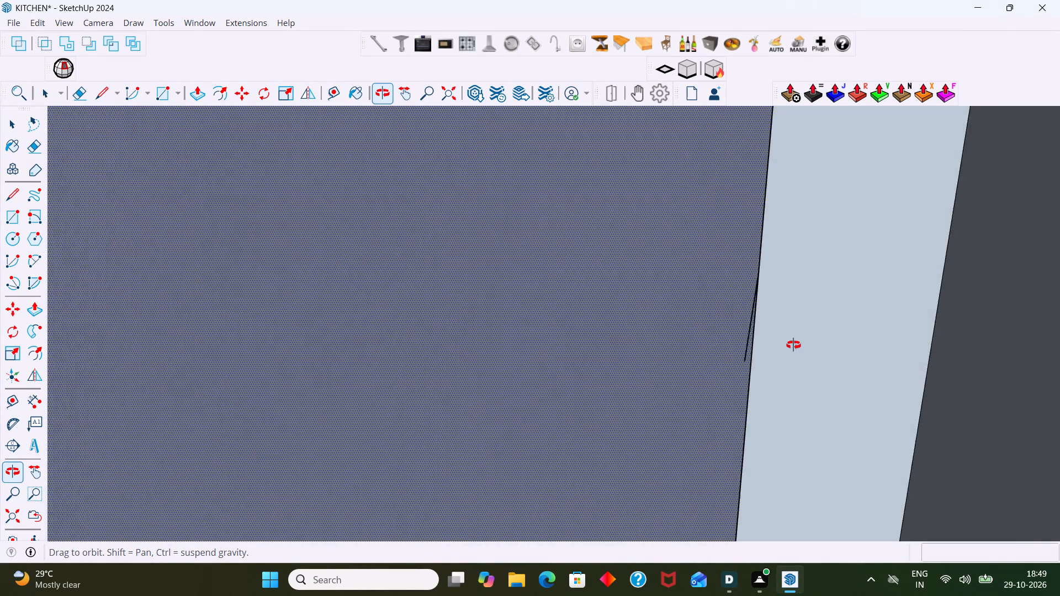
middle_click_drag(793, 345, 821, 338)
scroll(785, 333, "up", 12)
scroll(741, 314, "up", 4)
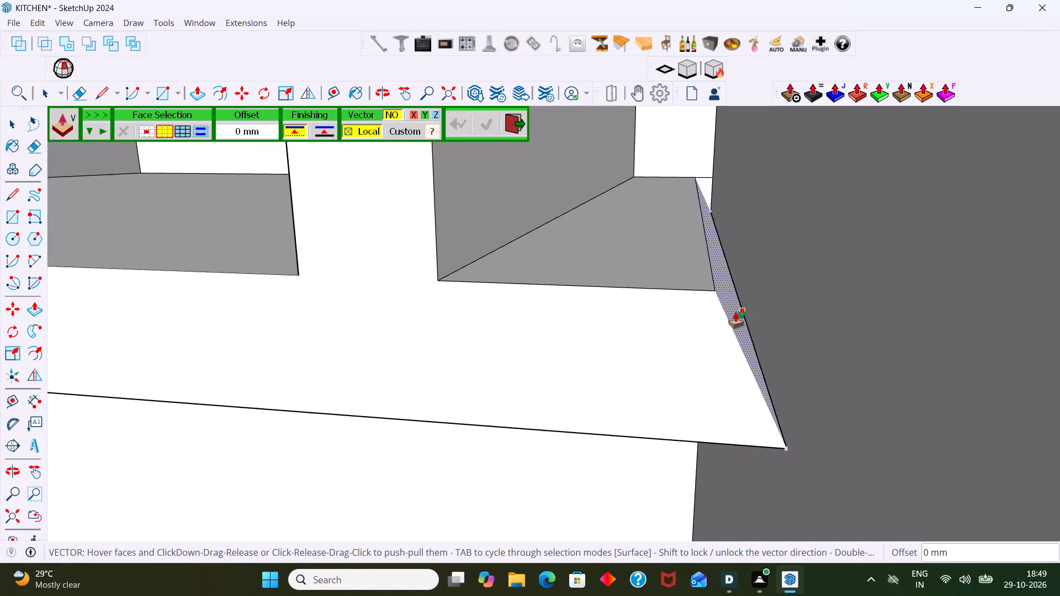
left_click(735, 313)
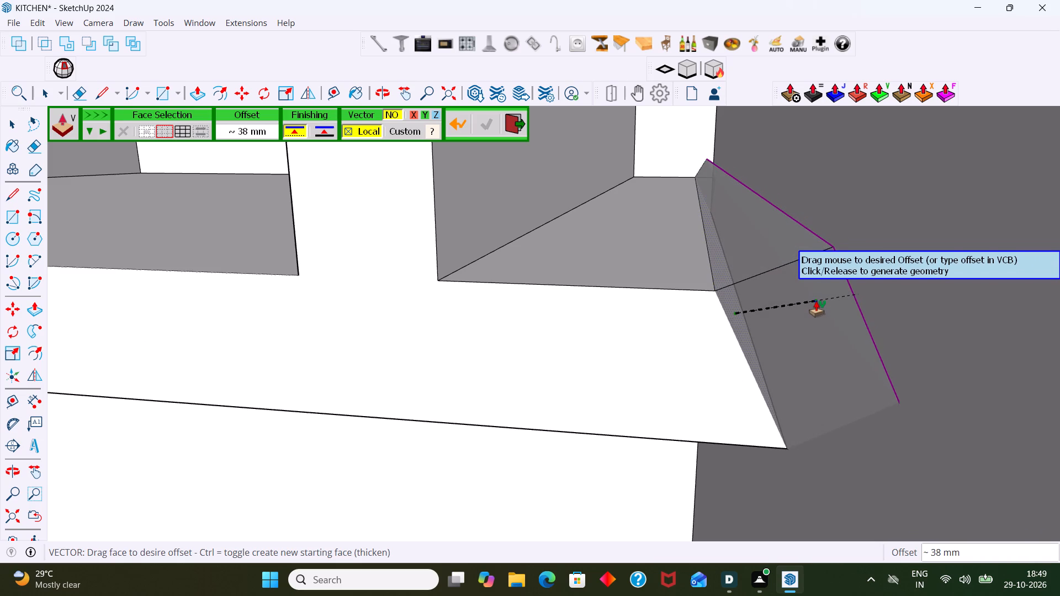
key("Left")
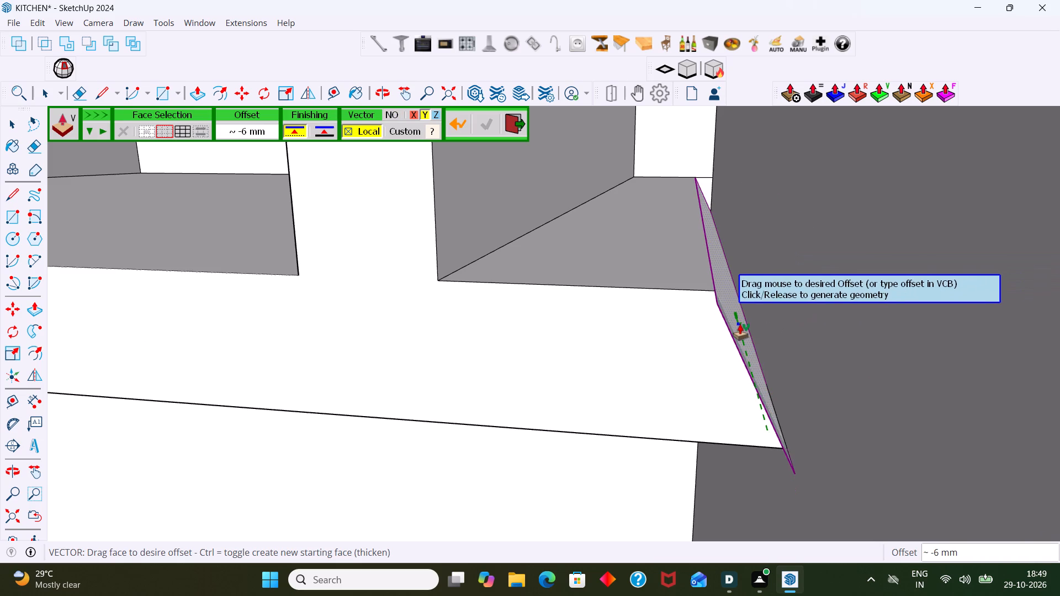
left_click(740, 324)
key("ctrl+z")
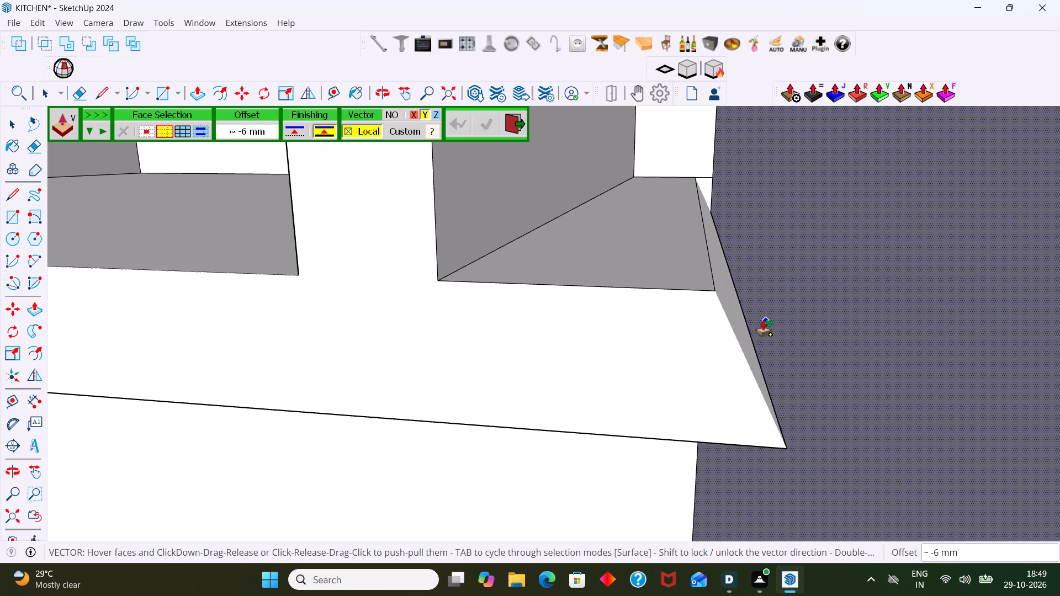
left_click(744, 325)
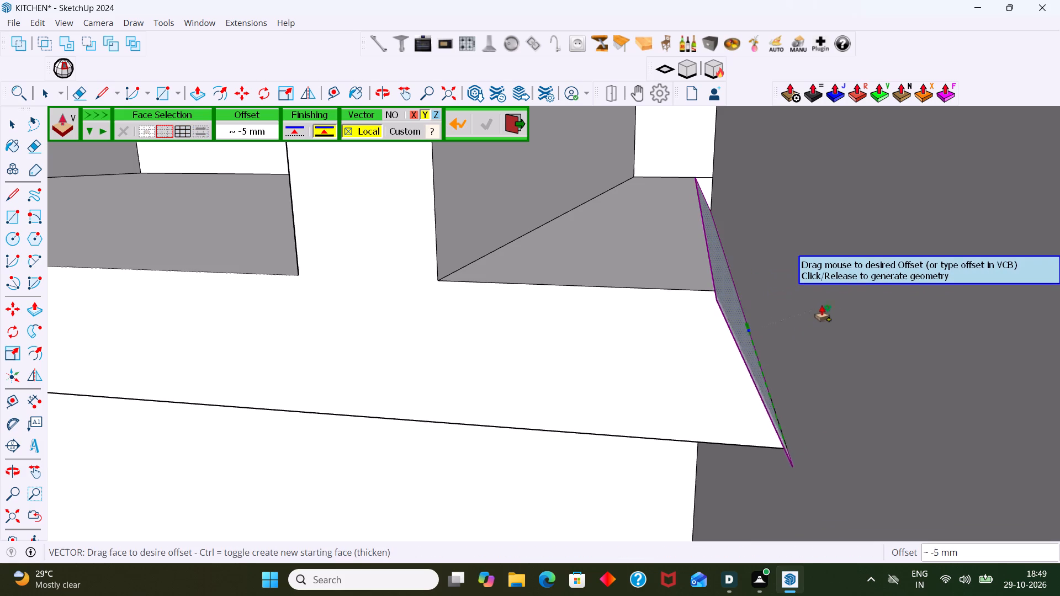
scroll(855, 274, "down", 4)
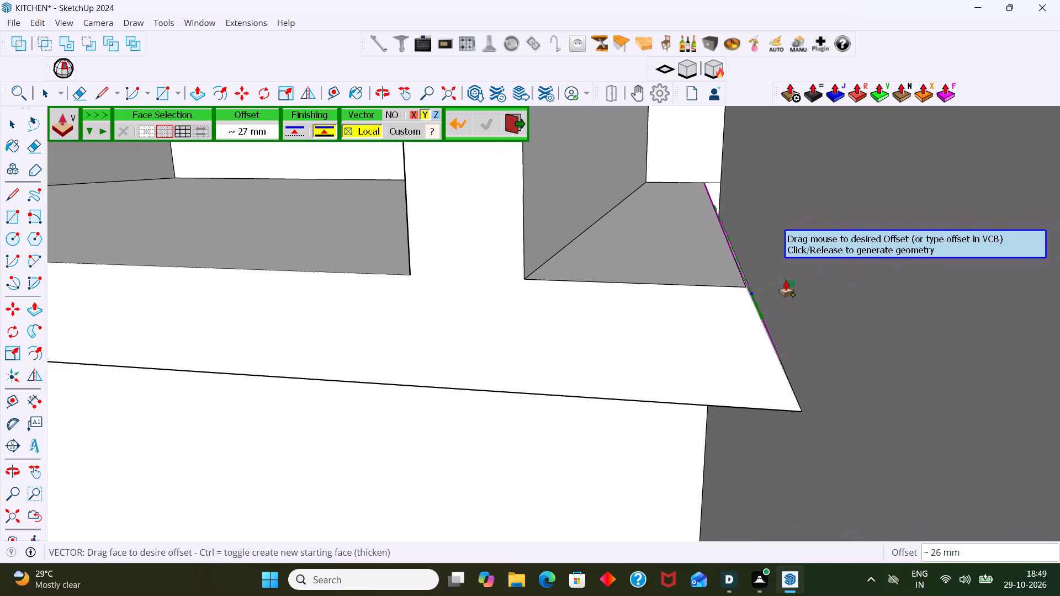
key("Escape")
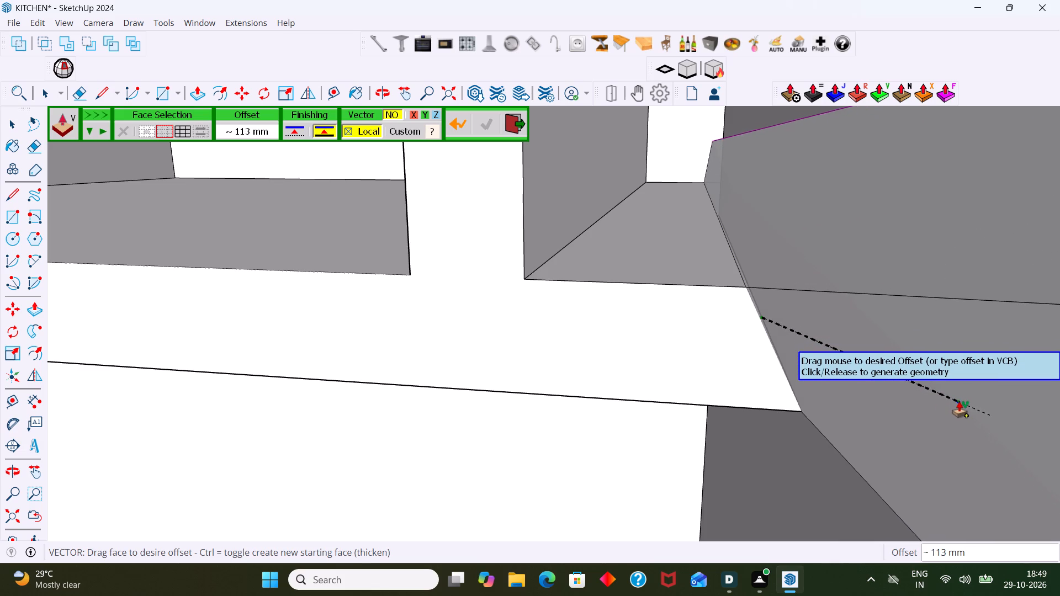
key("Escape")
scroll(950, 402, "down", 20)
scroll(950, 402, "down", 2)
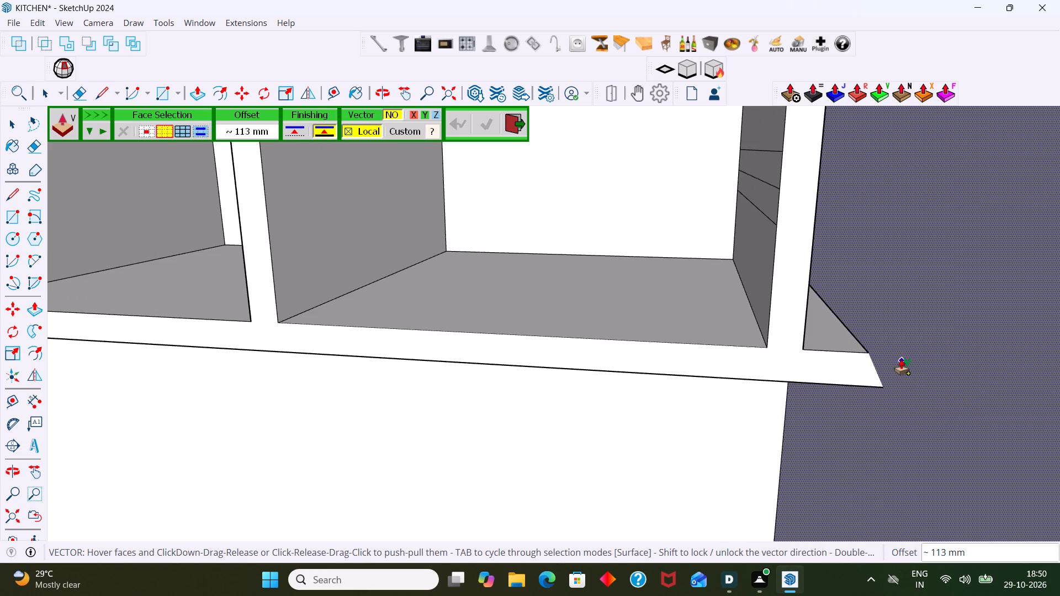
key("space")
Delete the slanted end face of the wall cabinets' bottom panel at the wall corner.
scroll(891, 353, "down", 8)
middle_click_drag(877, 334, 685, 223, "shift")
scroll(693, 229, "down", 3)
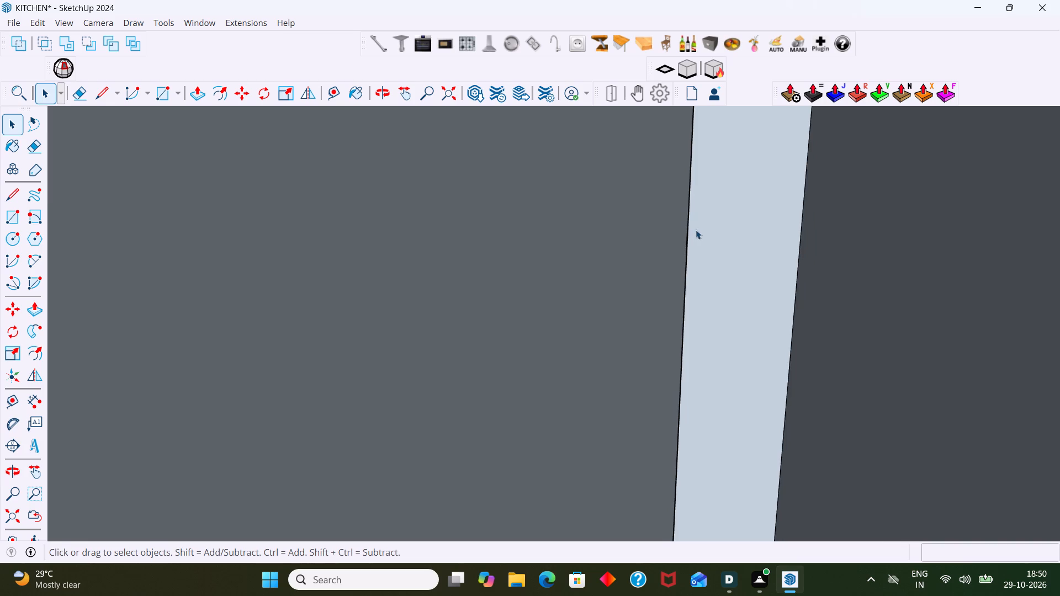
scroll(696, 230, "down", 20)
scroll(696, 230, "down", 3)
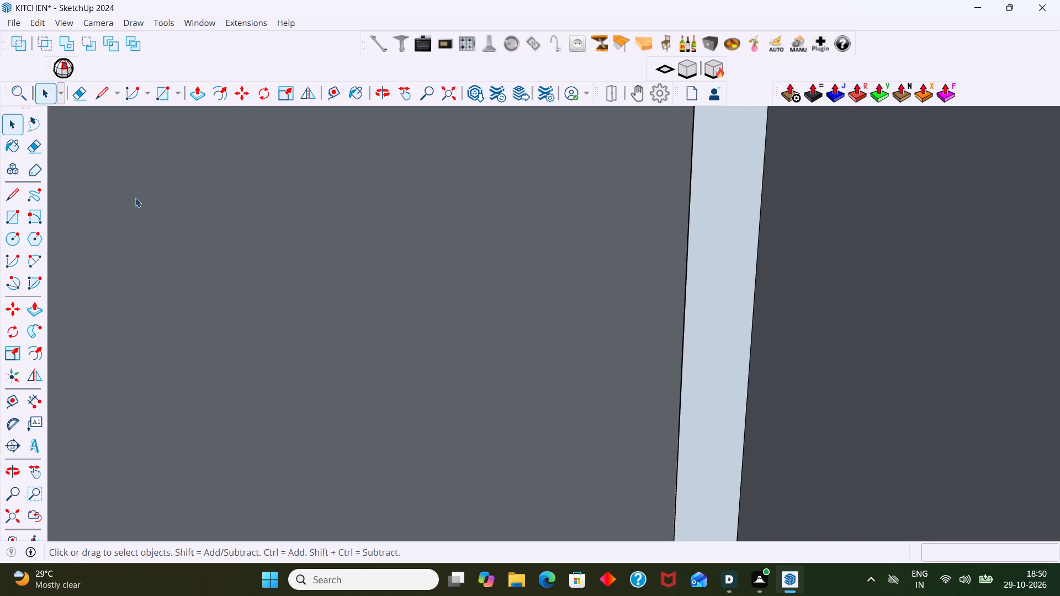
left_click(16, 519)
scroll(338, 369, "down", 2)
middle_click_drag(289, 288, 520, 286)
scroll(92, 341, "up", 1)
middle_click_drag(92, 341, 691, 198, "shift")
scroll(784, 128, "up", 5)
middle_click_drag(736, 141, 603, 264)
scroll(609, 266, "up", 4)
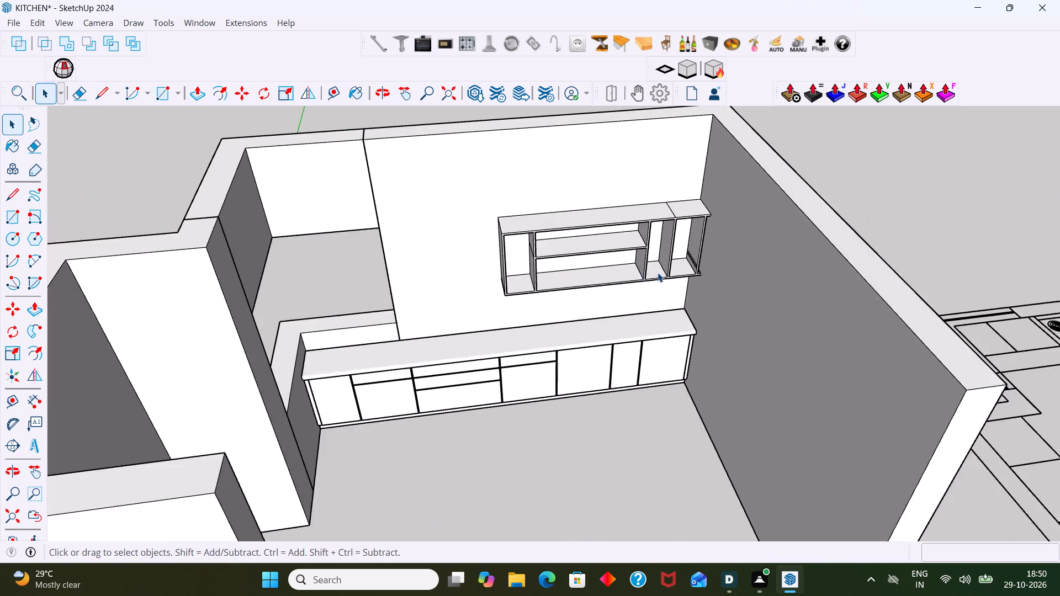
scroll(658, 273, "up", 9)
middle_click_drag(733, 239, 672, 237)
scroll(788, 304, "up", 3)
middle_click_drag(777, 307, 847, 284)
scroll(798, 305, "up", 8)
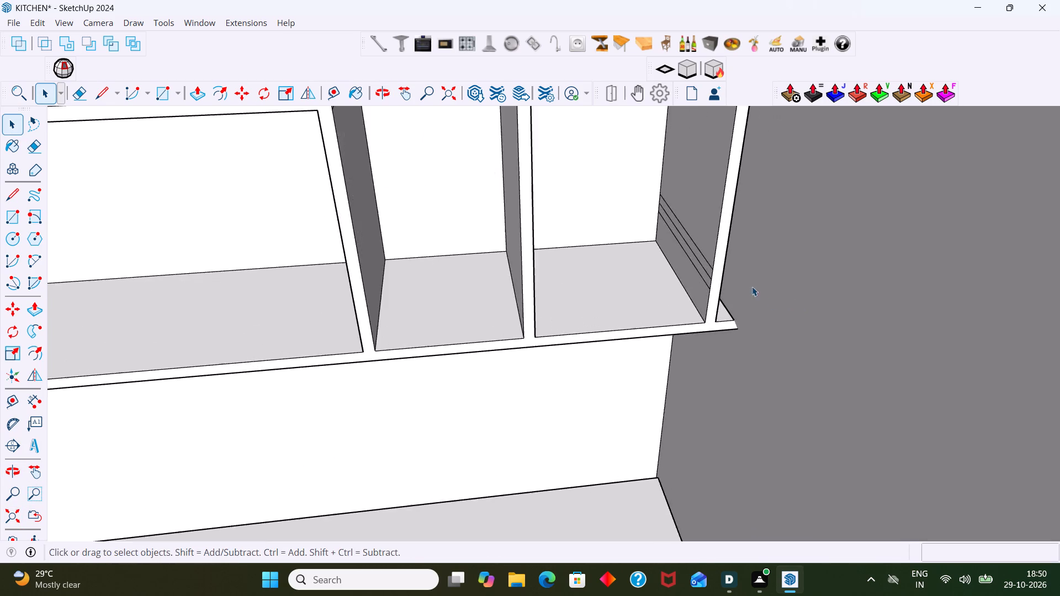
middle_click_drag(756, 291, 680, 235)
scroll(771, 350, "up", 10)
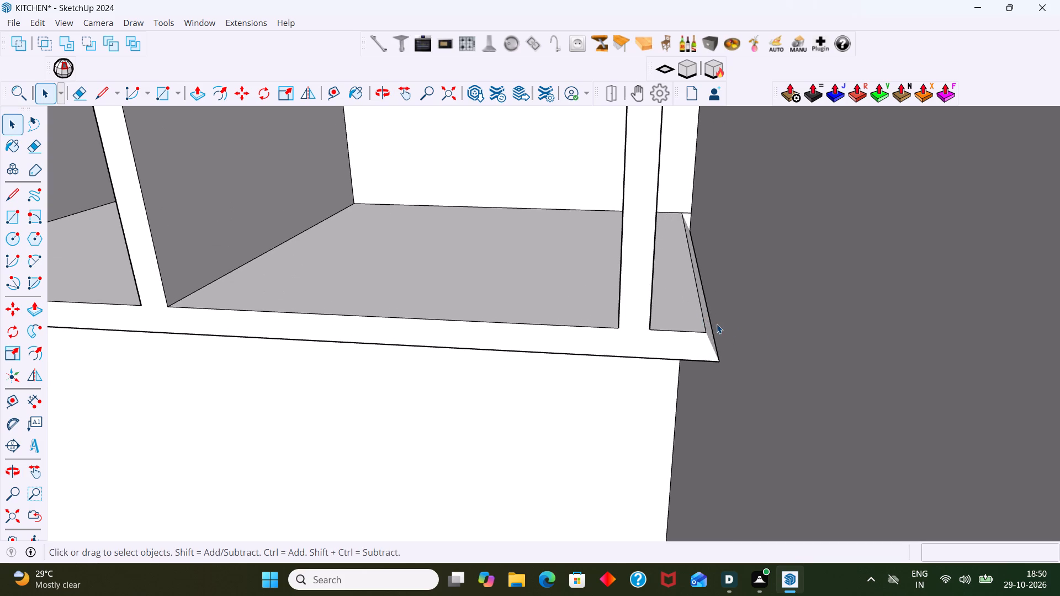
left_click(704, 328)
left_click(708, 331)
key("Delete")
Undo the end face deletion and the 300 mm push/pull of the main wall cabinet outline face.
middle_click_drag(696, 334, 644, 331)
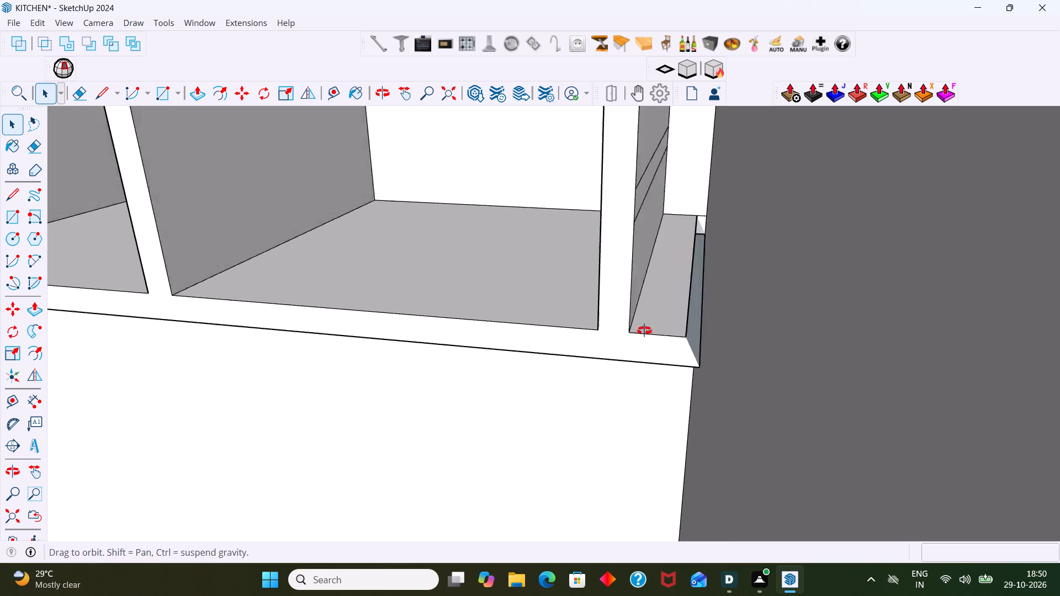
middle_click_drag(644, 331, 623, 324)
scroll(660, 327, "down", 1)
middle_click_drag(685, 331, 690, 331)
middle_click_drag(690, 331, 754, 331)
scroll(710, 352, "up", 3)
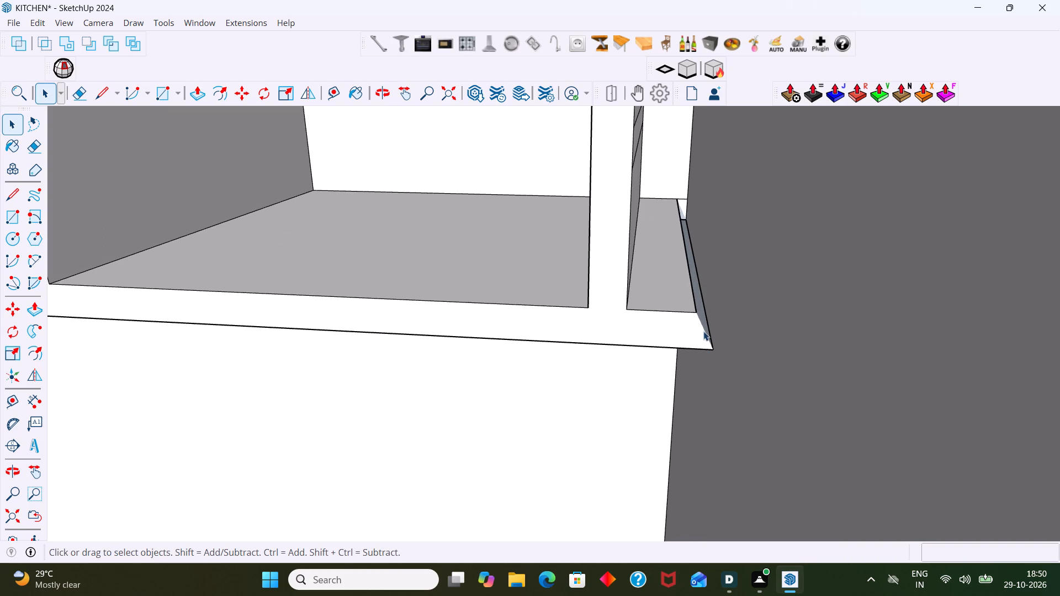
left_click(706, 328)
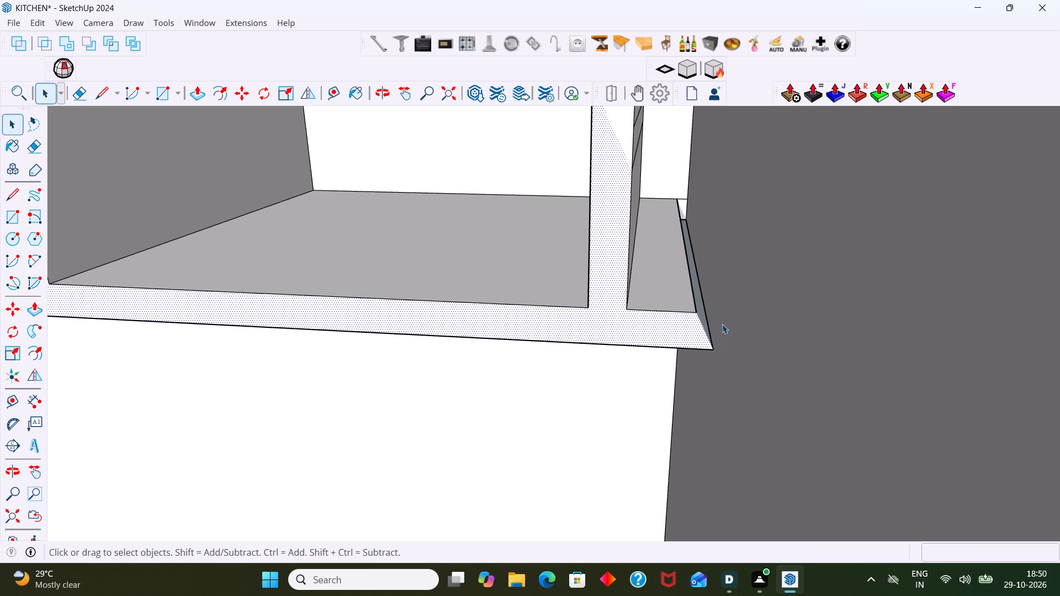
middle_click_drag(709, 324, 697, 307)
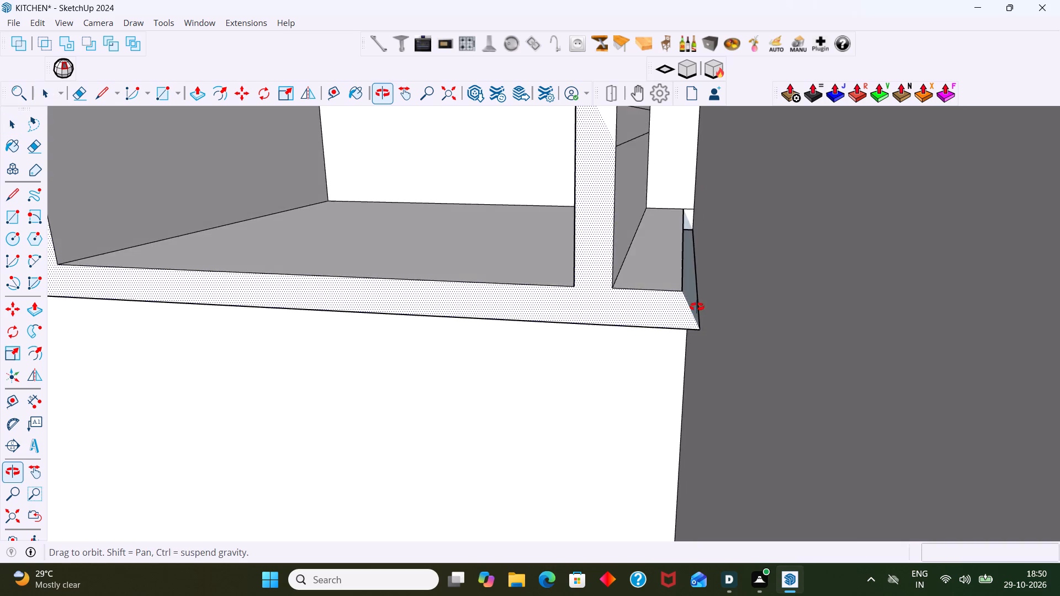
middle_click_drag(697, 307, 693, 307)
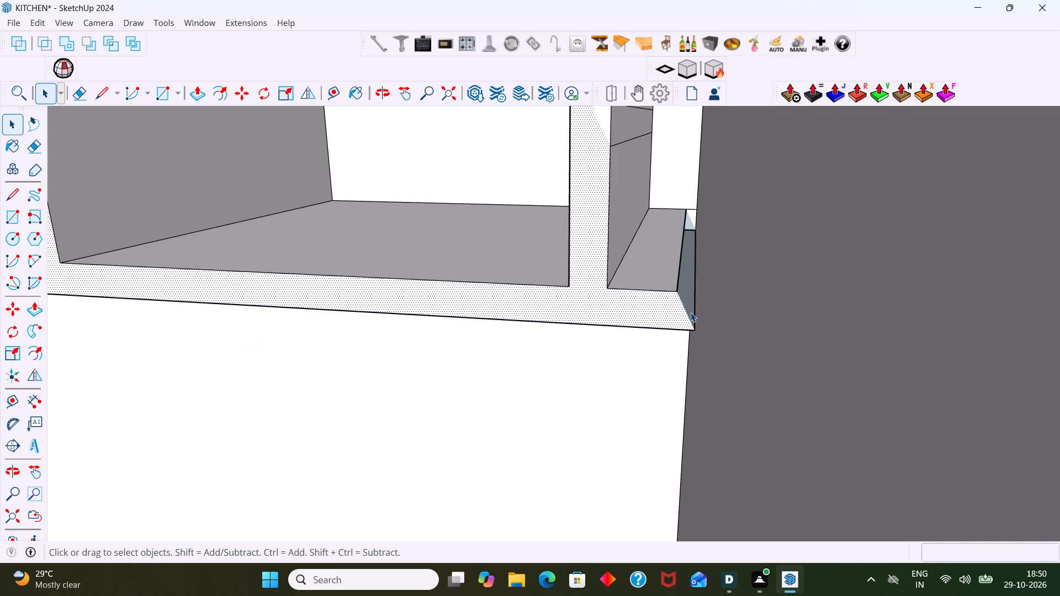
key("ctrl+z")
key("ctrl+z")
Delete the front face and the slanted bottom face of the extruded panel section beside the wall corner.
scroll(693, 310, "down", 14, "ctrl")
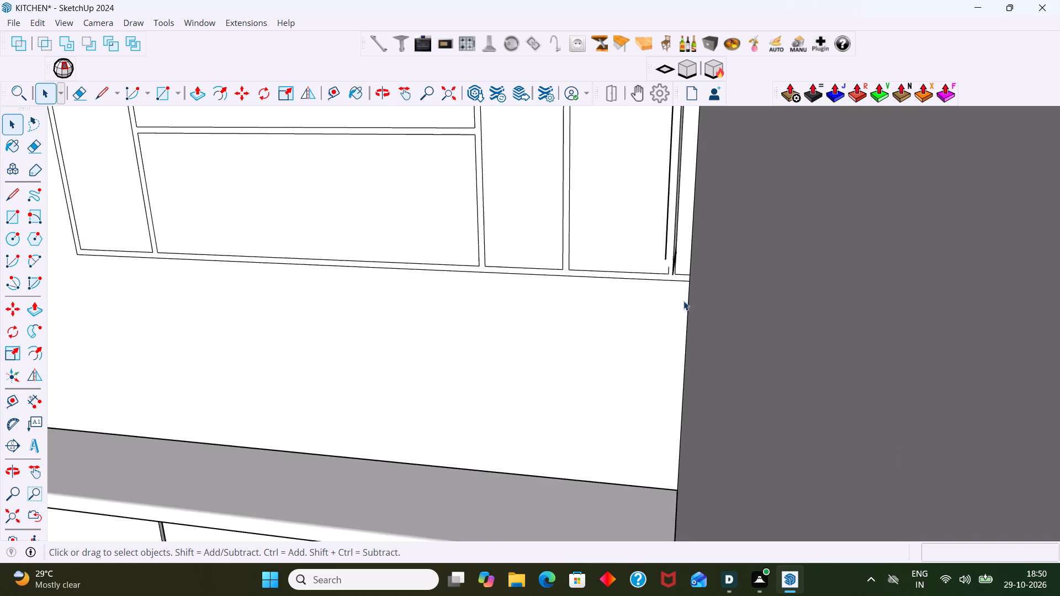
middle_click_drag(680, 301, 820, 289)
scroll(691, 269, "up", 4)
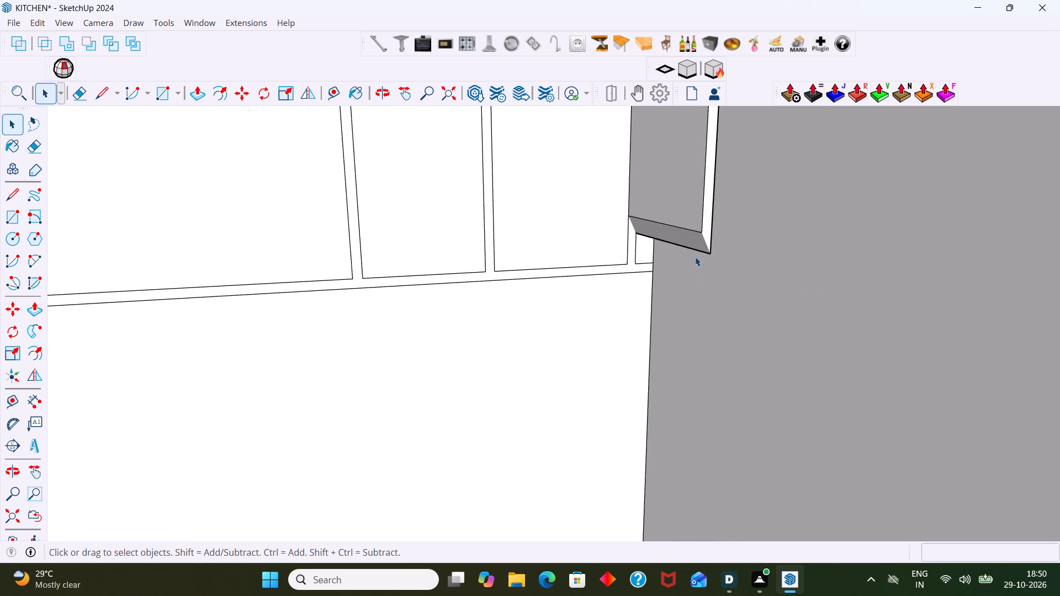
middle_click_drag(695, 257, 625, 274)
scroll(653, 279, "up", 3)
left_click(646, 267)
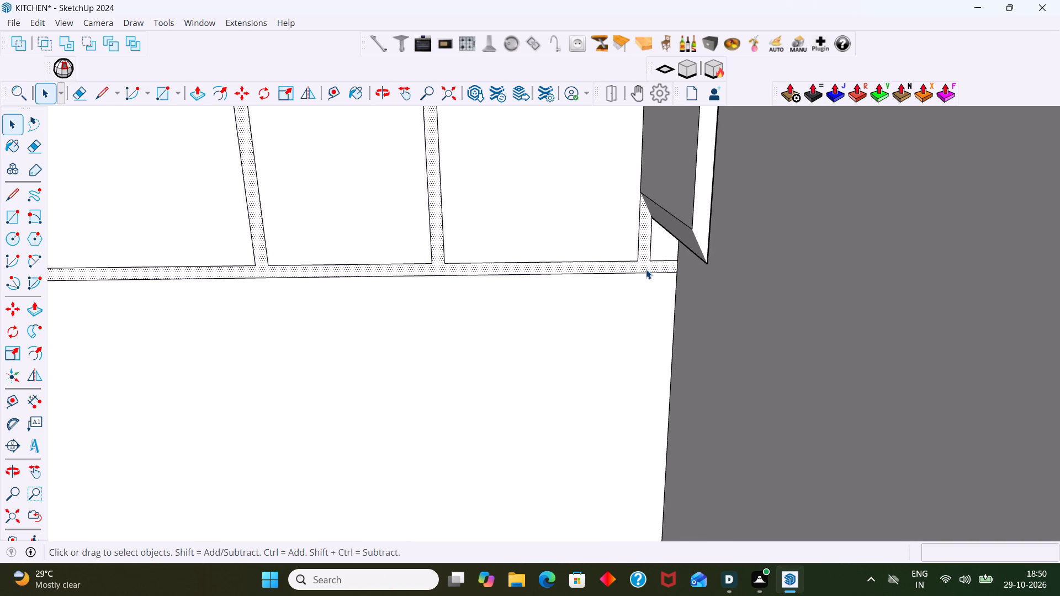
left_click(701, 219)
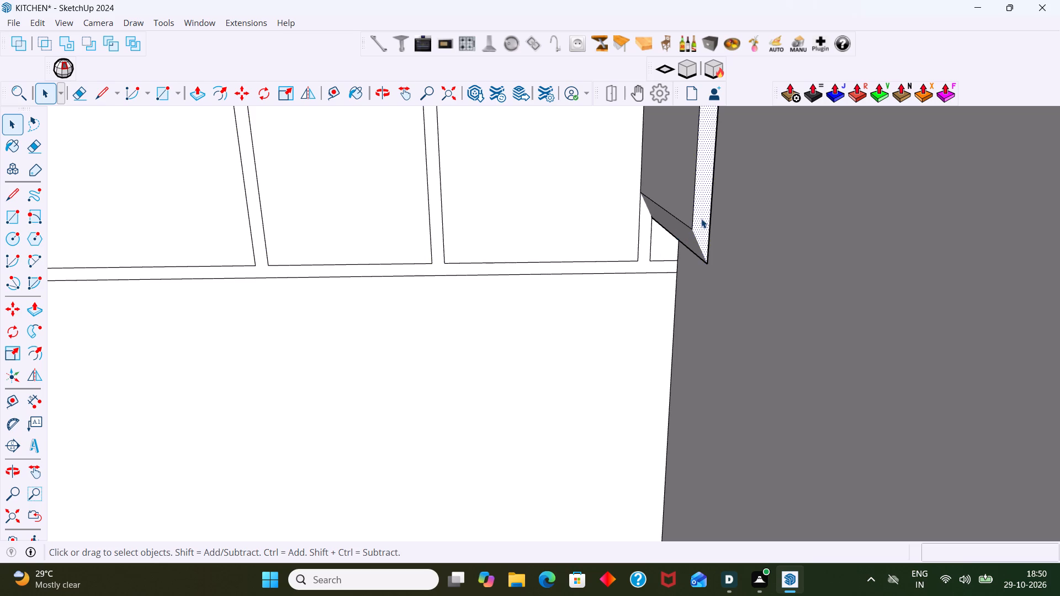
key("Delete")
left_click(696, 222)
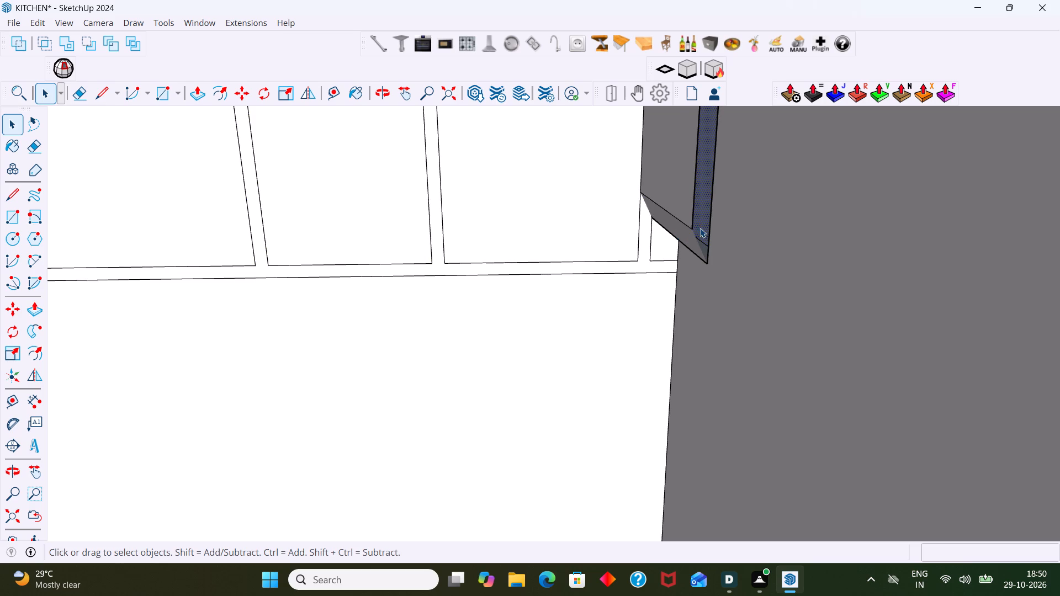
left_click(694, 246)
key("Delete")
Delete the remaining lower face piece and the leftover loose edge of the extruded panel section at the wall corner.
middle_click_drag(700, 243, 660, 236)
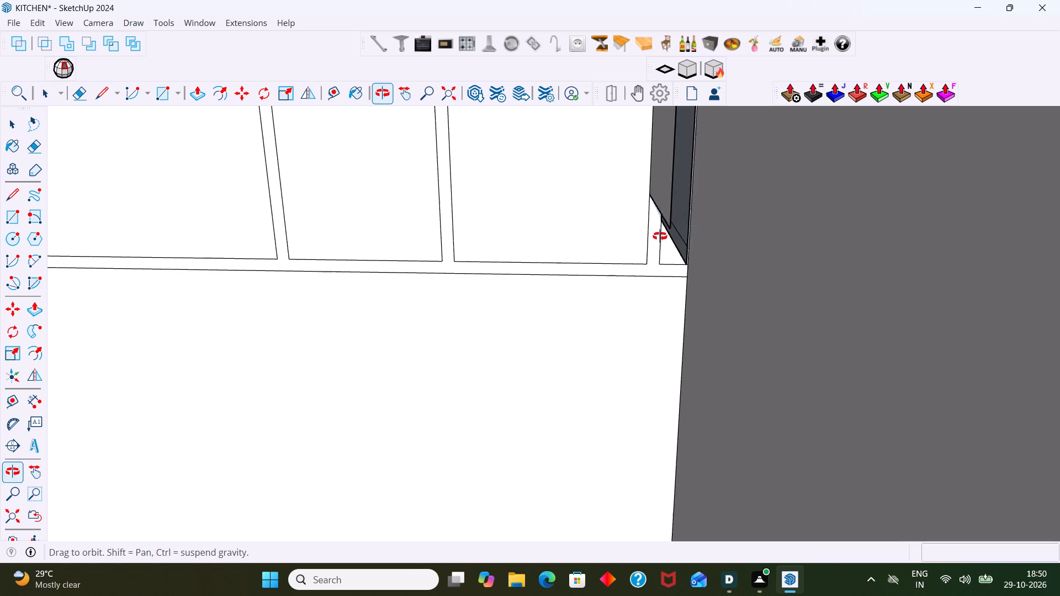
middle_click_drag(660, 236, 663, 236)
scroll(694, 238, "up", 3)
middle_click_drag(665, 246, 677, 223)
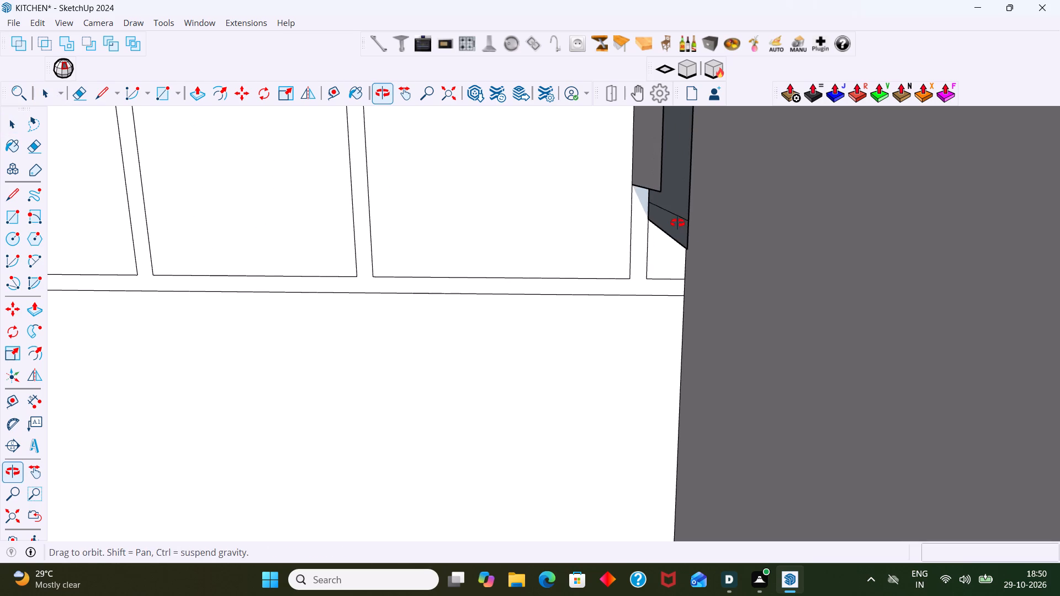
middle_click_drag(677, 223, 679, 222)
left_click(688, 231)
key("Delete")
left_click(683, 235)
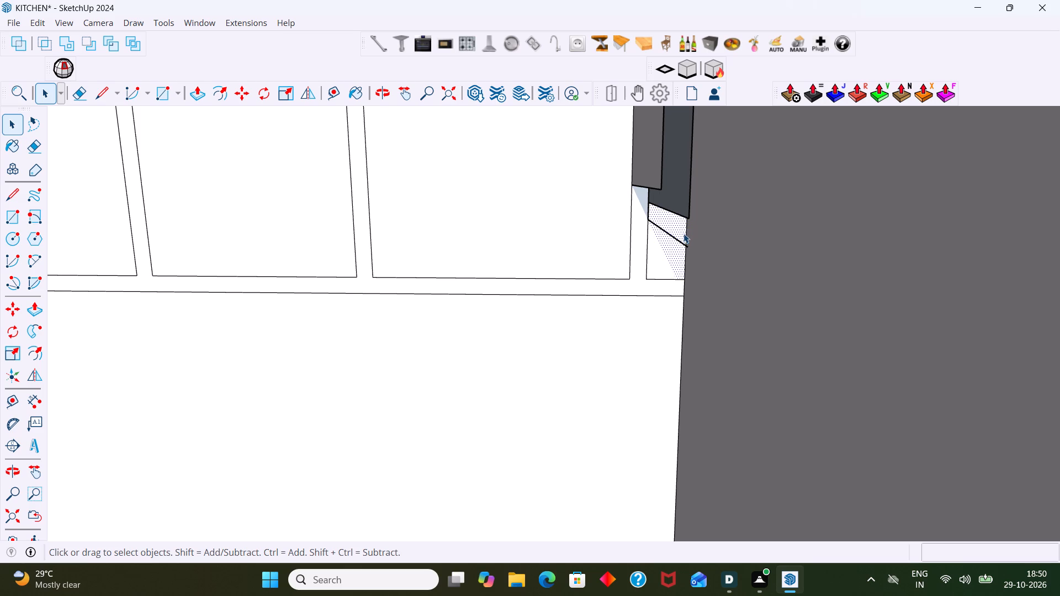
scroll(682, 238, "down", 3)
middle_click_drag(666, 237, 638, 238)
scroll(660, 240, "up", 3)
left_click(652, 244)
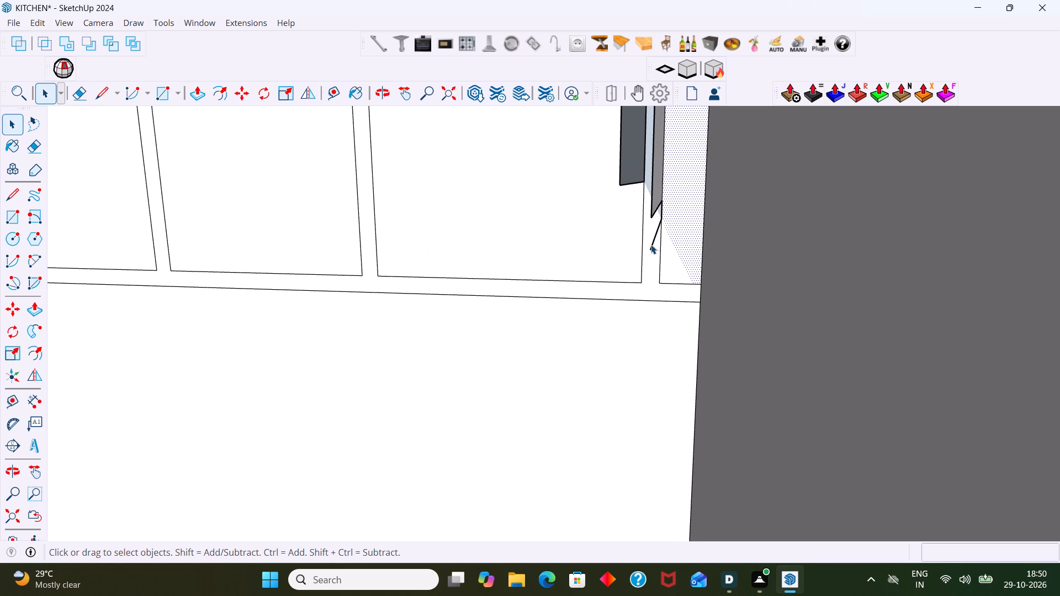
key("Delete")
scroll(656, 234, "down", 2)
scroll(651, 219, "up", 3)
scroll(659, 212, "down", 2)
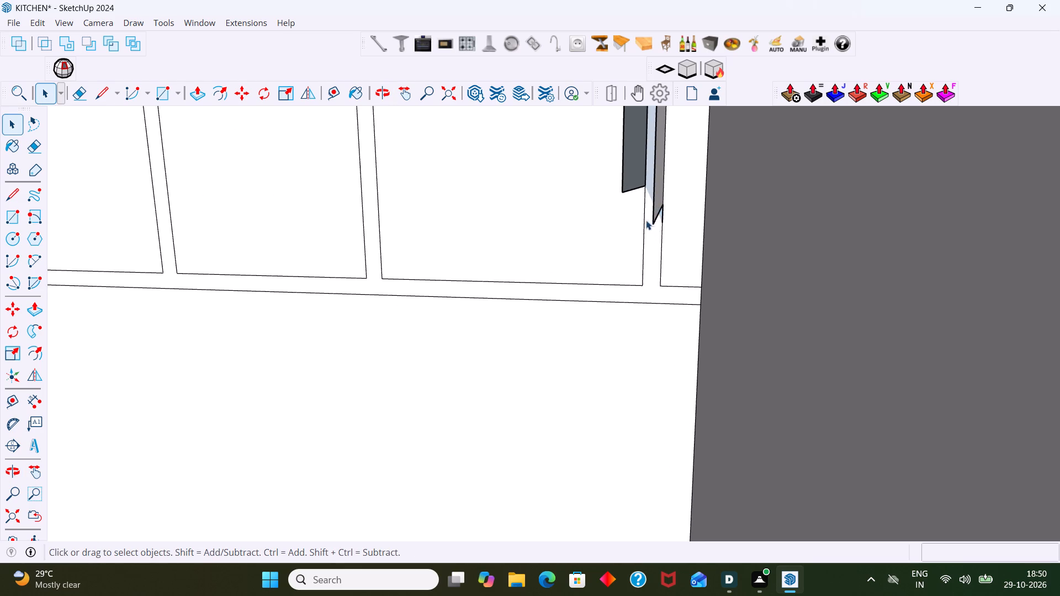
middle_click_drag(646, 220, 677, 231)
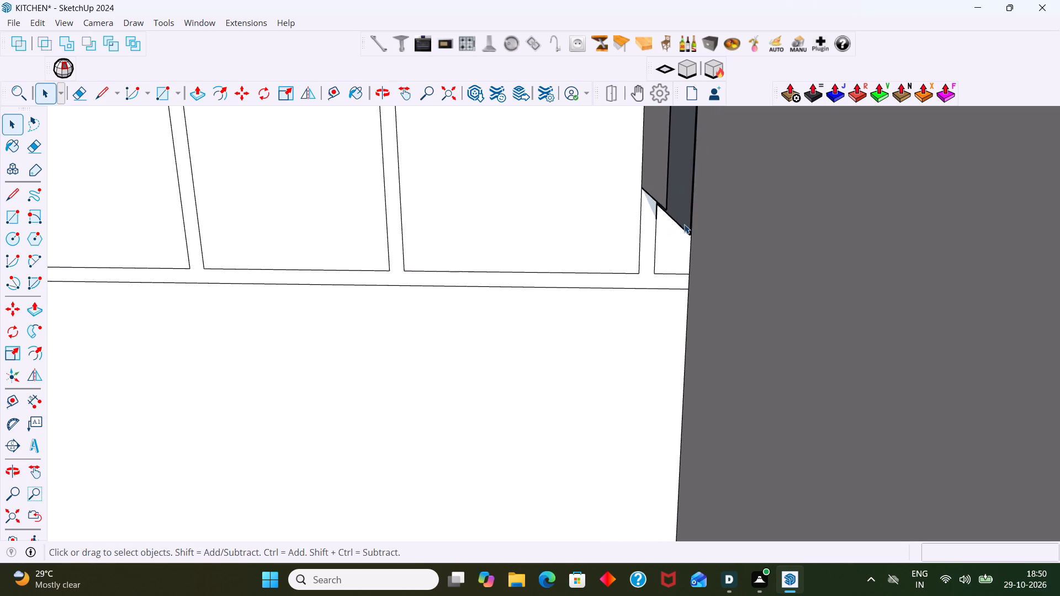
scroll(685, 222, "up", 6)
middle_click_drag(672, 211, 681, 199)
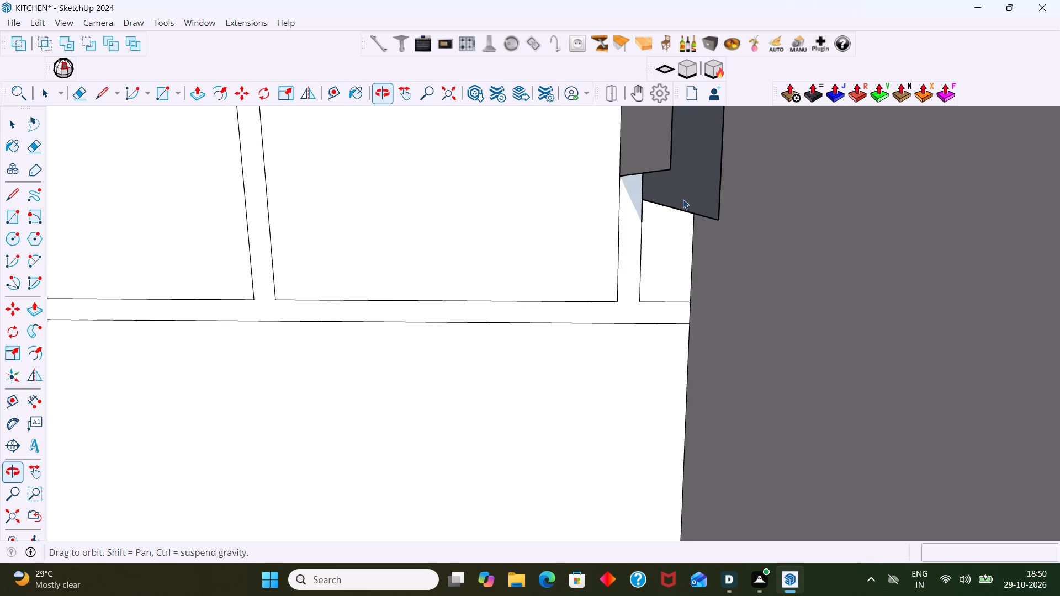
Undo the wall cabinet work back to the flat outline with single lines for its dividers and shelf.
key("r")
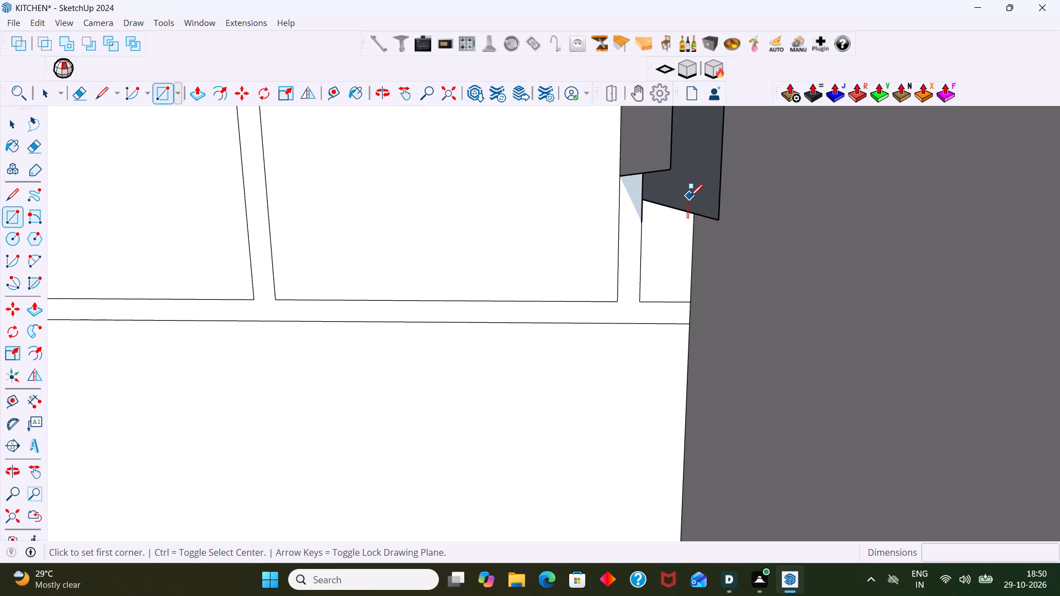
key("ctrl+z")
key("ctrl+z")
key("ctrl+z")
key("ctrl+z")
key("ctrl+z")
key("ctrl+z")
key("ctrl+z")
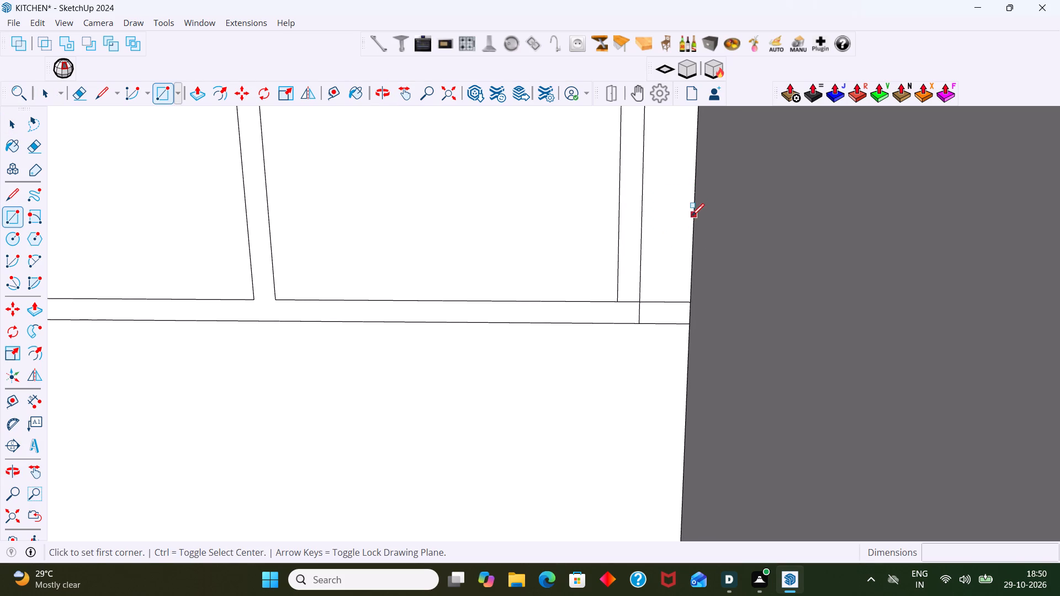
key("ctrl+z")
key("ctrl+z")
key("ctrl+z")
key("ctrl+z")
key("ctrl+z")
key("ctrl+z")
key("ctrl+z")
key("ctrl+z")
key("ctrl+z")
key("ctrl+z")
key("ctrl+z")
key("ctrl+z")
key("ctrl+z")
key("ctrl+z")
key("ctrl+z")
key("ctrl+z")
key("ctrl+z")
key("ctrl+z")
key("ctrl+z")
key("ctrl+z")
key("ctrl+z")
key("ctrl+z")
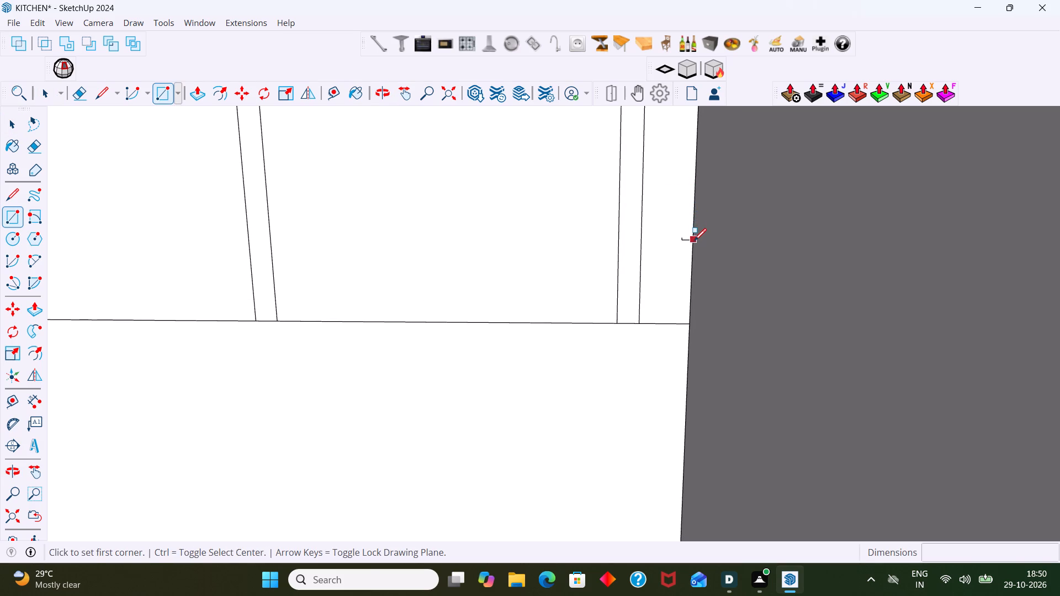
scroll(694, 242, "up", 1, "ctrl")
scroll(694, 249, "down", 20, "ctrl")
scroll(694, 249, "down", 10, "ctrl")
key("ctrl+z")
key("ctrl+z")
key("ctrl+z")
key("ctrl+z")
key("ctrl+z")
key("ctrl+z")
key("ctrl+z")
key("ctrl+z")
key("ctrl+z")
key("ctrl+z")
key("ctrl+z")
key("ctrl+z")
key("ctrl+z")
key("ctrl+z")
key("ctrl+z")
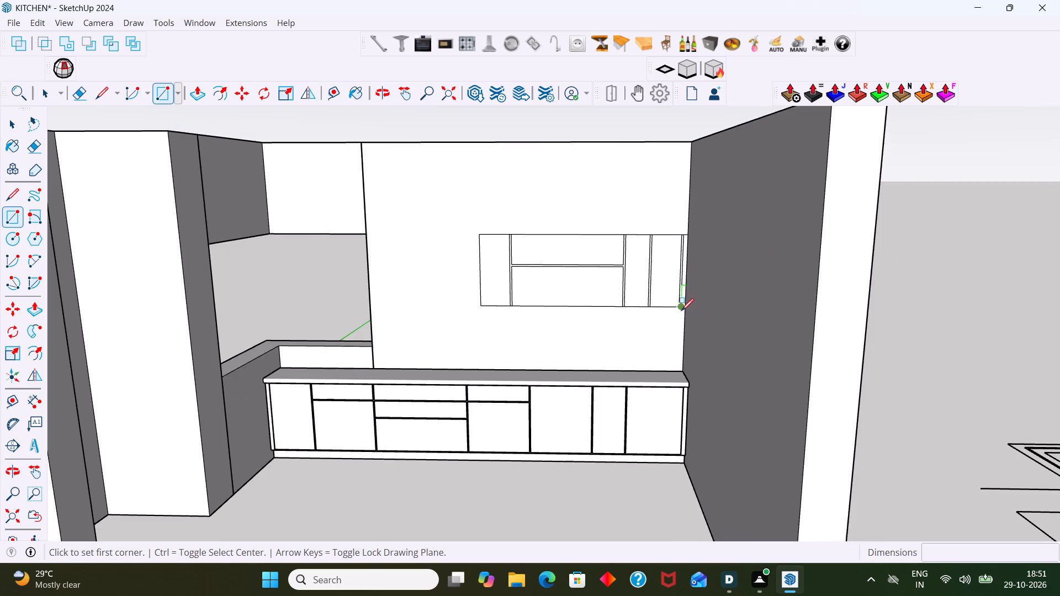
key("ctrl+z")
key("ctrl+z")
key("ctrl+z")
key("ctrl+z")
key("ctrl+z")
key("ctrl+z")
key("ctrl+z")
key("ctrl+z")
key("ctrl+z")
key("ctrl+z")
key("ctrl+z")
key("ctrl+z")
key("ctrl+z")
key("ctrl+z")
key("ctrl+z")
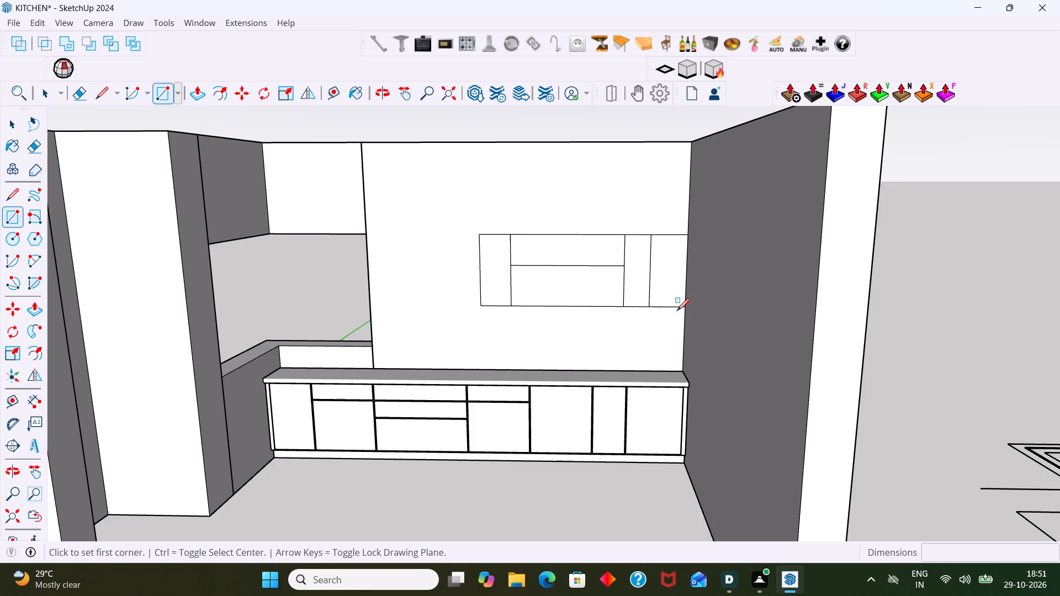
Draw a 2000 x 700 mm rectangle over the full wall cabinet outline, from its free upper corner to the wall corner.
key("space")
middle_click_drag(714, 316, 702, 374)
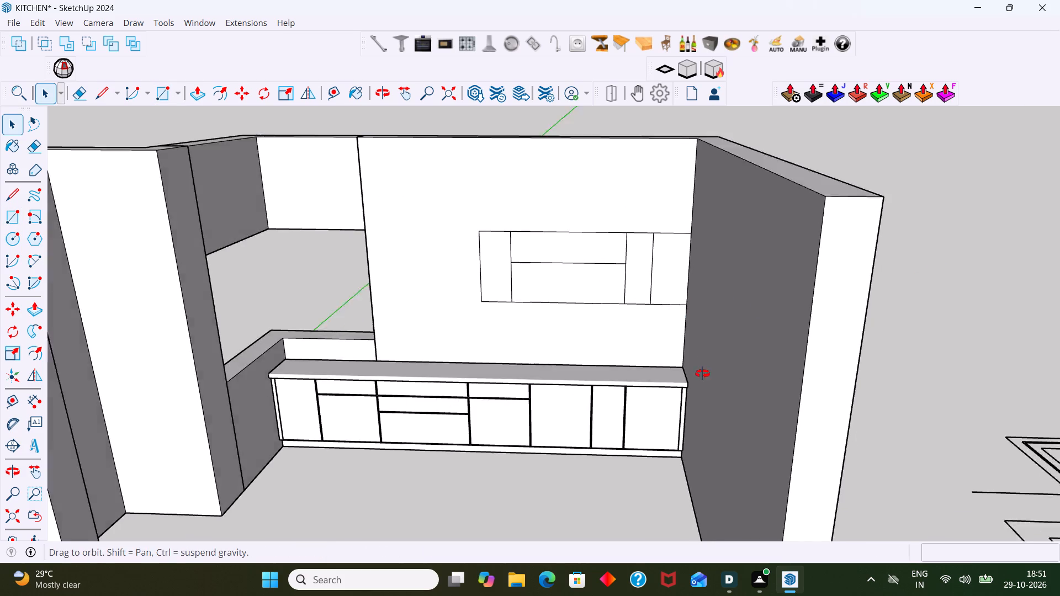
middle_click_drag(702, 374, 692, 365)
scroll(674, 313, "up", 5)
middle_click_drag(691, 305, 756, 318)
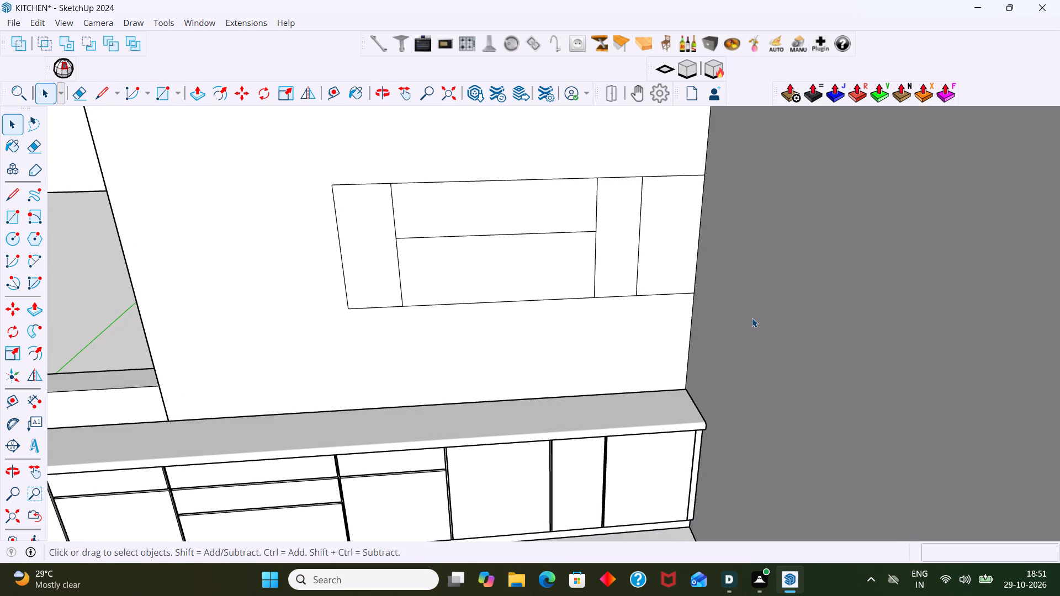
key("r")
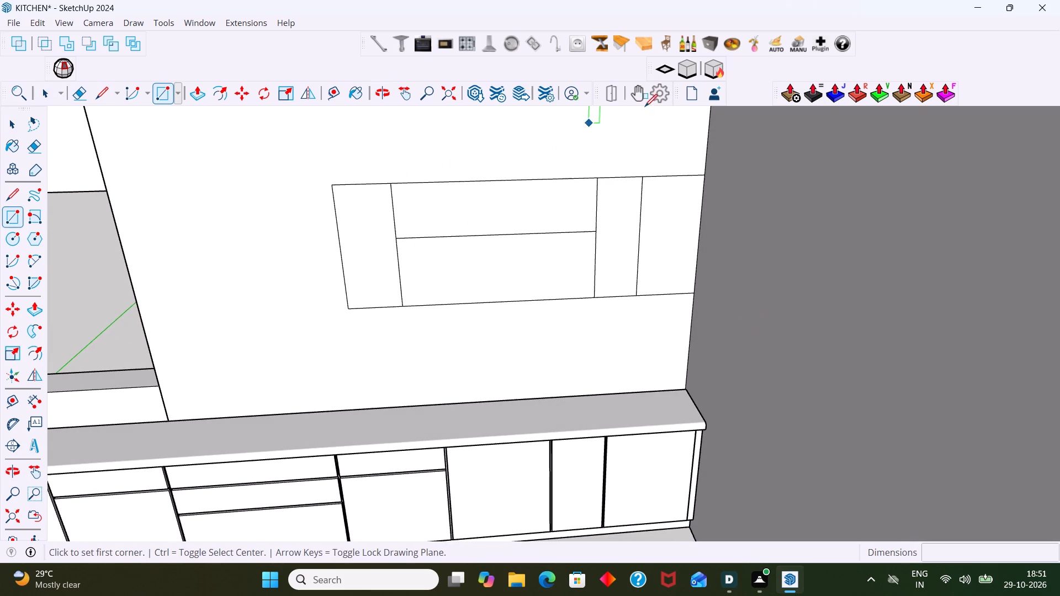
left_click(332, 185)
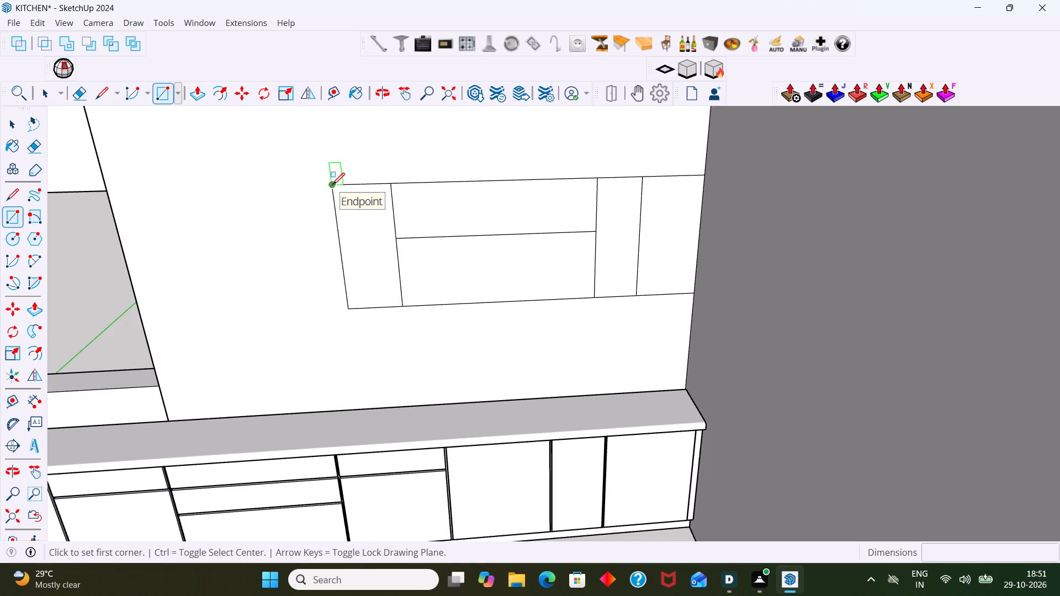
scroll(693, 293, "up", 3)
left_click(693, 293)
key("space")
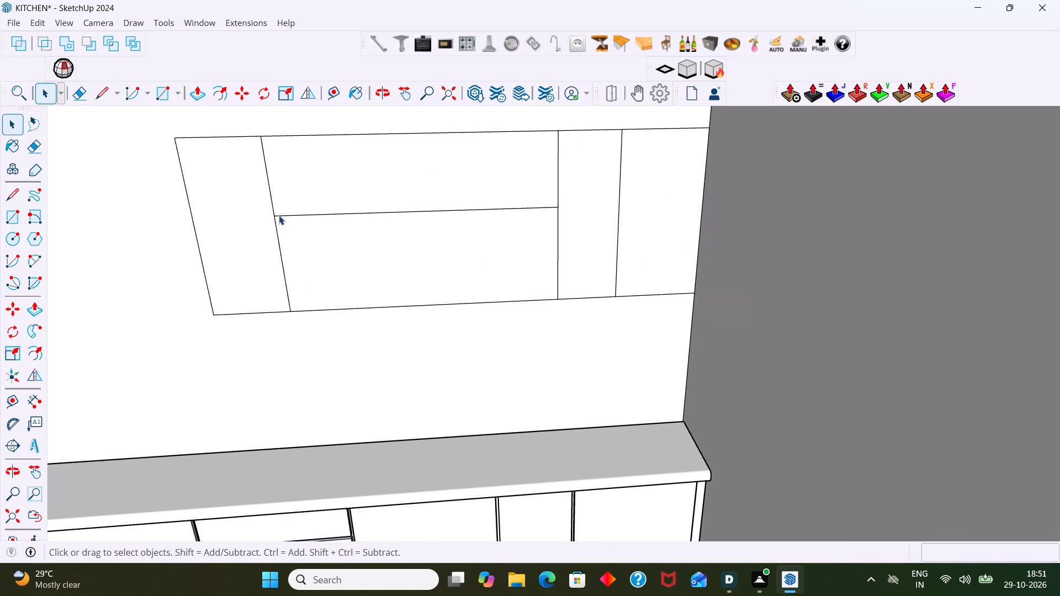
Trace rectangles over the five wall cabinet sections: 300 x 700, 1100 x 300, 1100 x 400, 250 x 700 and 350 x 700 mm.
key("r")
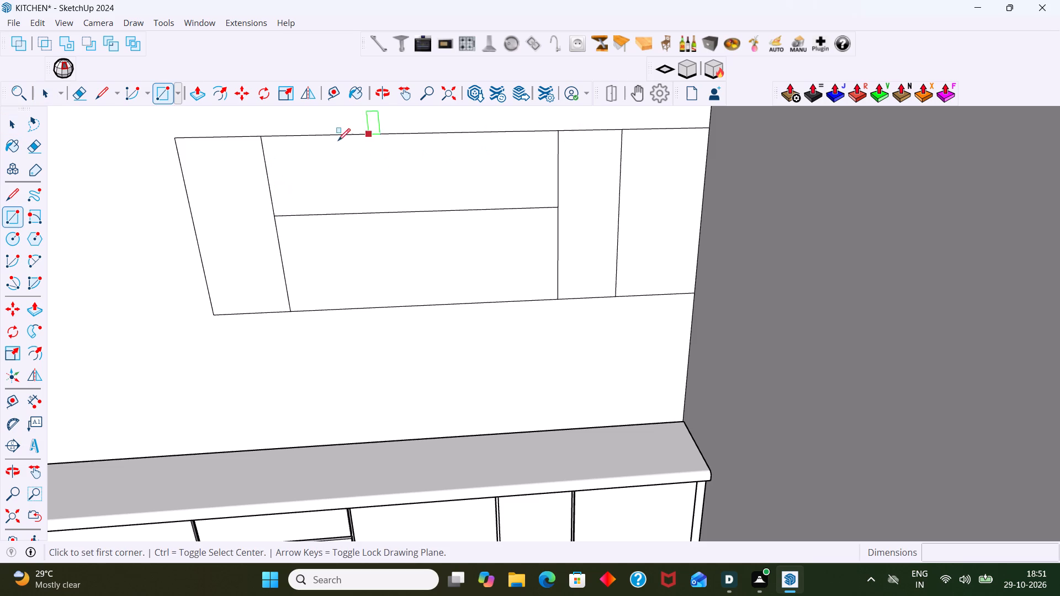
left_click(173, 140)
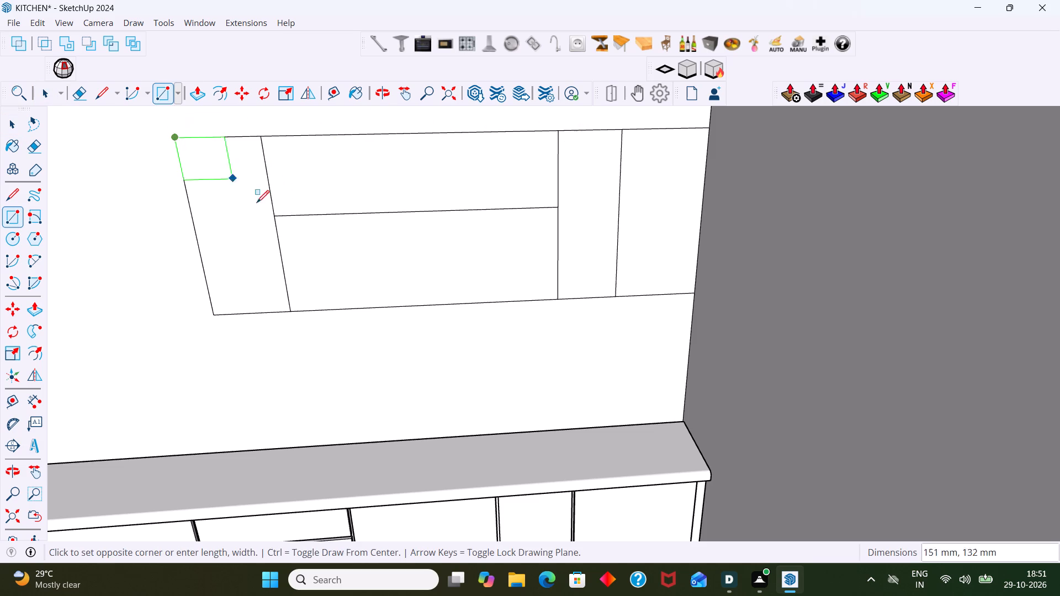
left_click(290, 313)
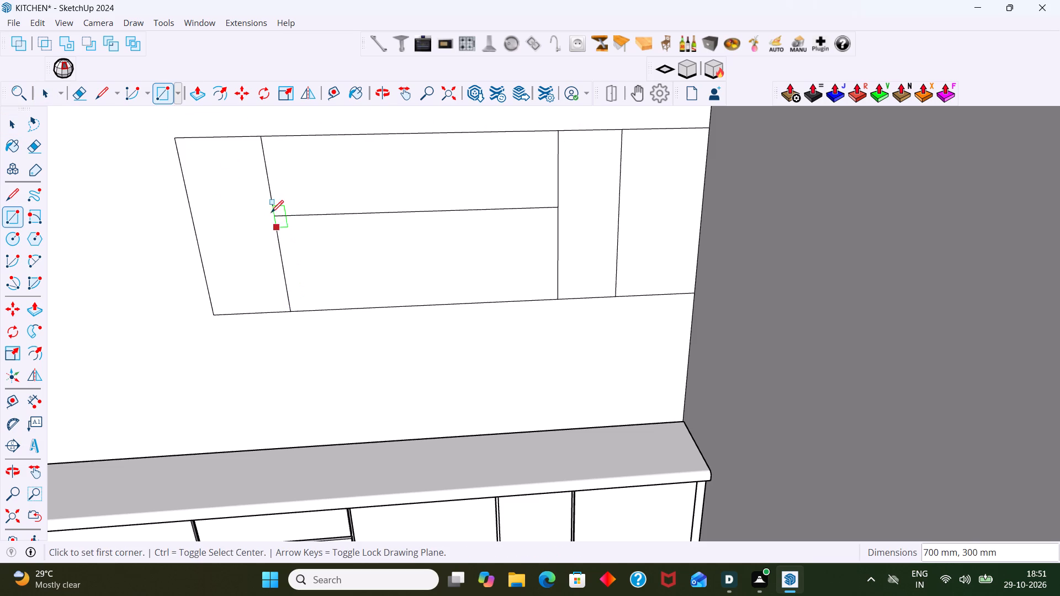
left_click(260, 137)
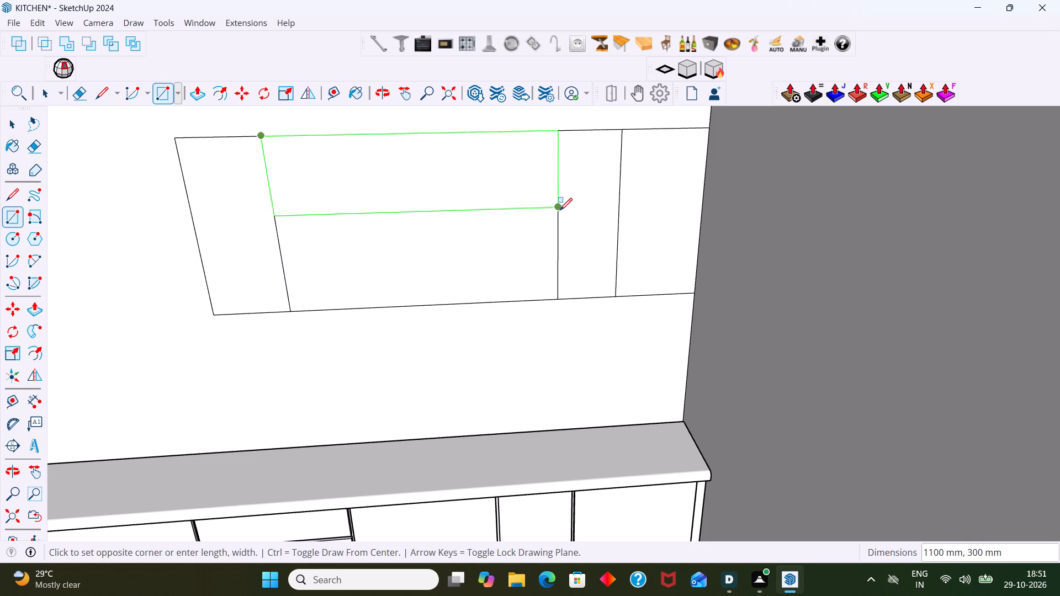
left_click(558, 210)
left_click(277, 217)
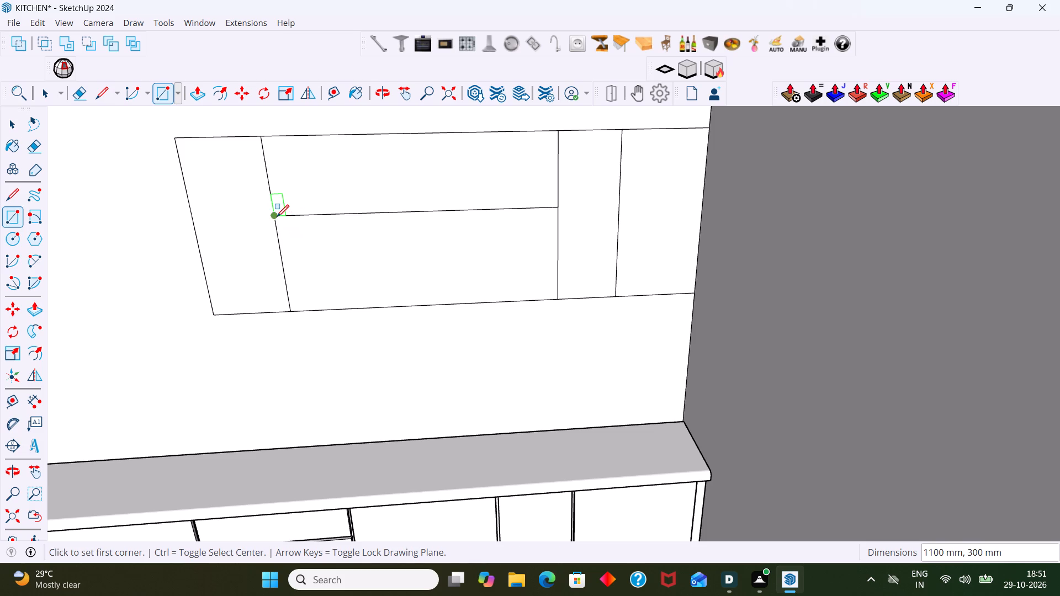
left_click(558, 299)
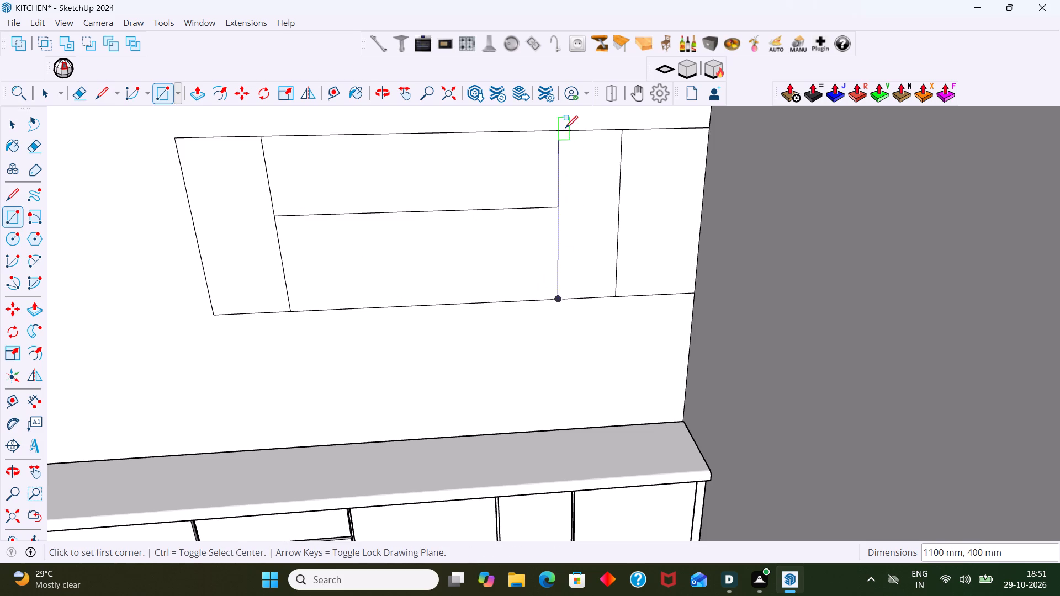
left_click(559, 134)
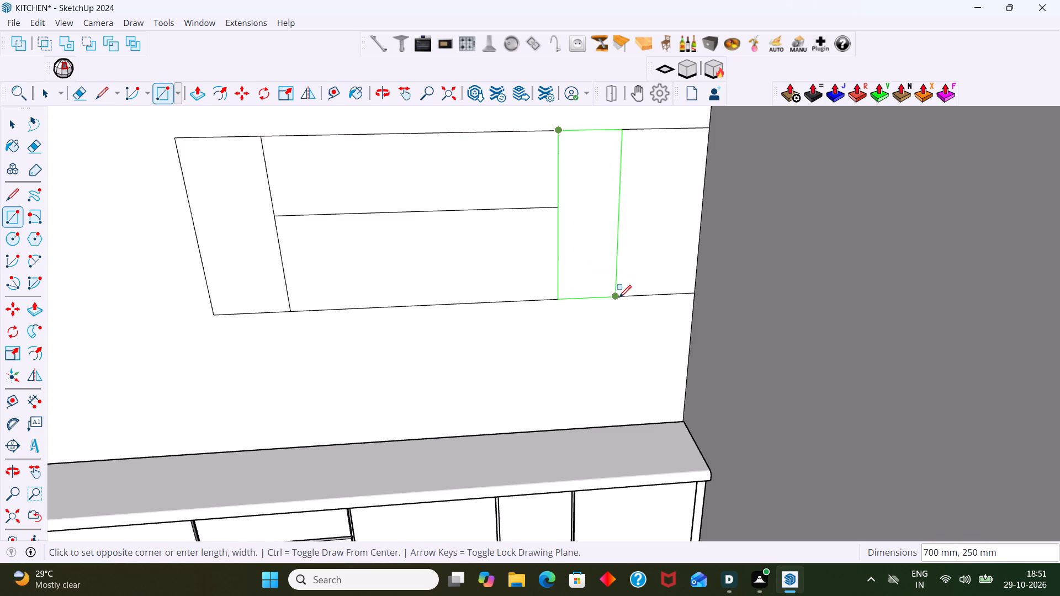
left_click(618, 297)
left_click(626, 130)
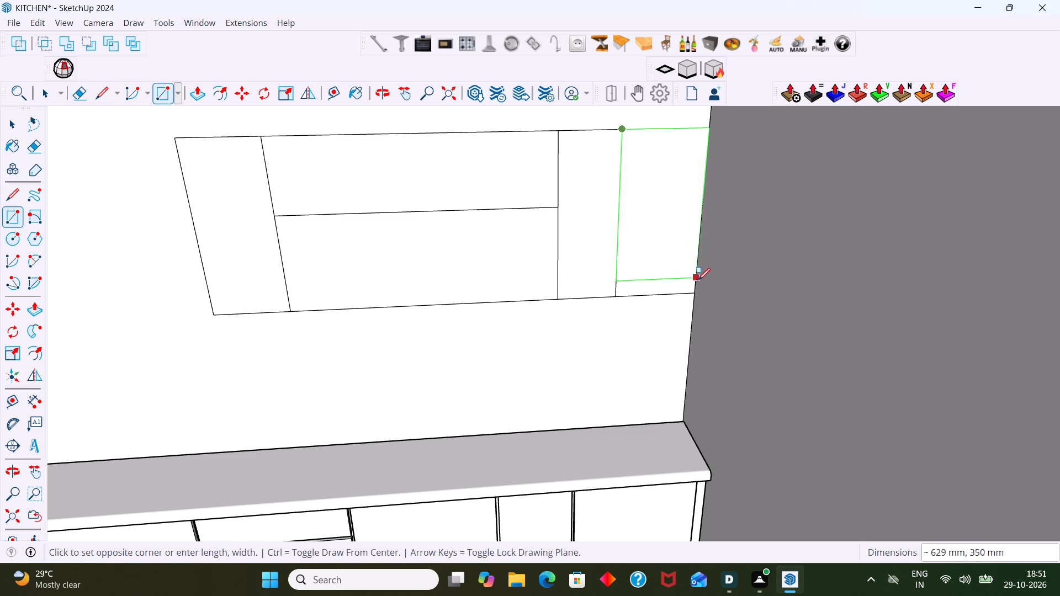
left_click(696, 293)
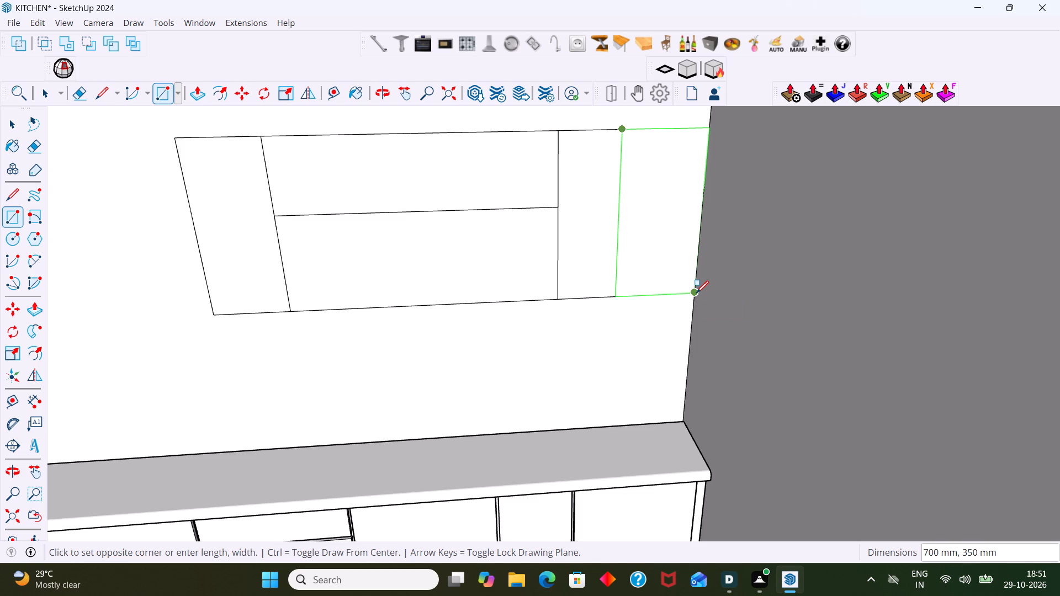
key("space")
Push/pull the 300 mm wide section at the free end of the wall cabinet outline out by 300 mm.
left_click(249, 210)
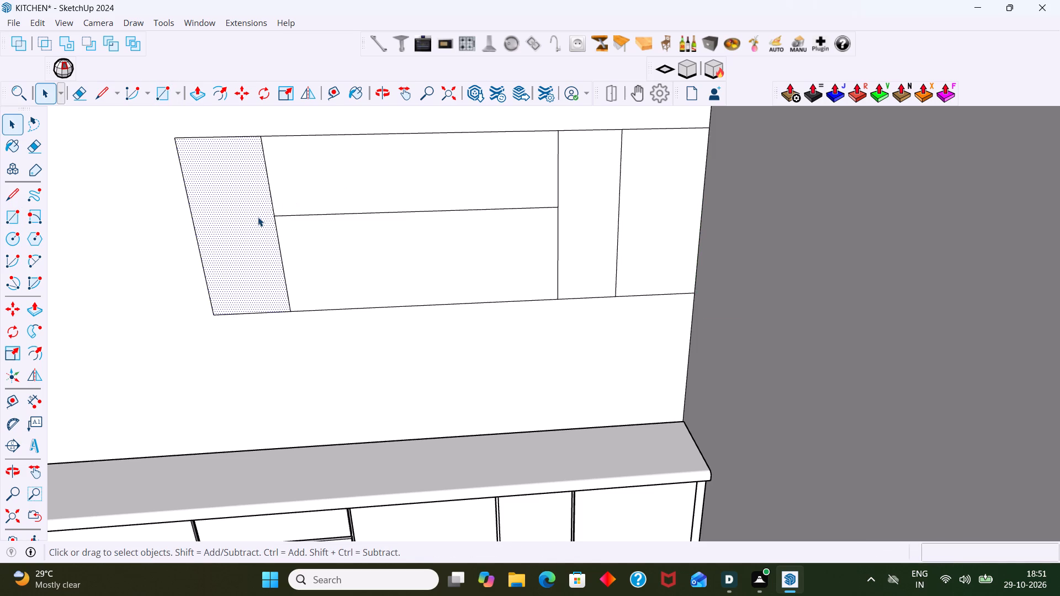
key("p")
left_click(258, 217)
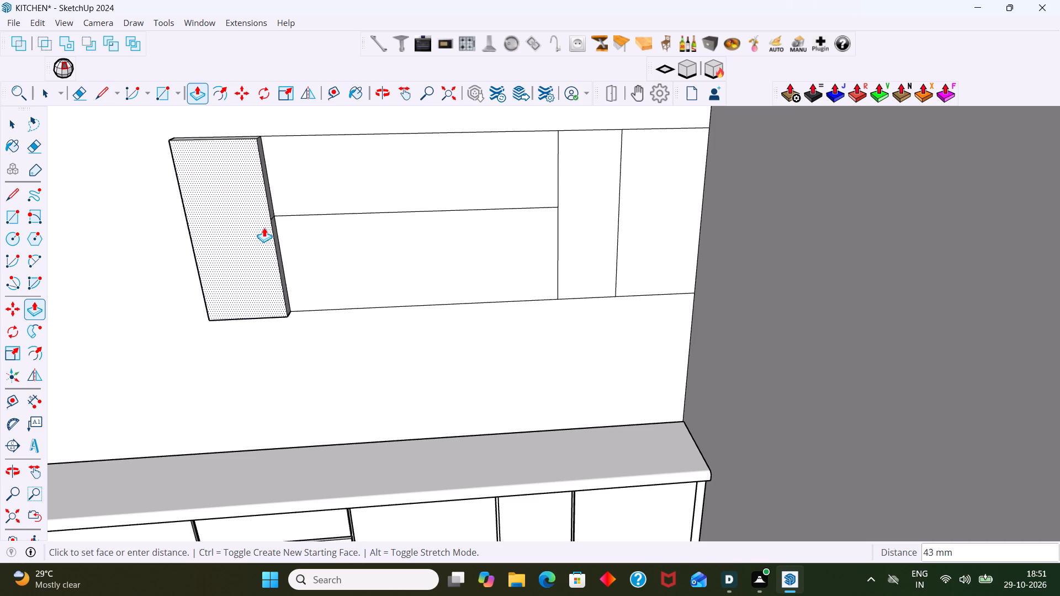
key("3")
key("0")
key("0")
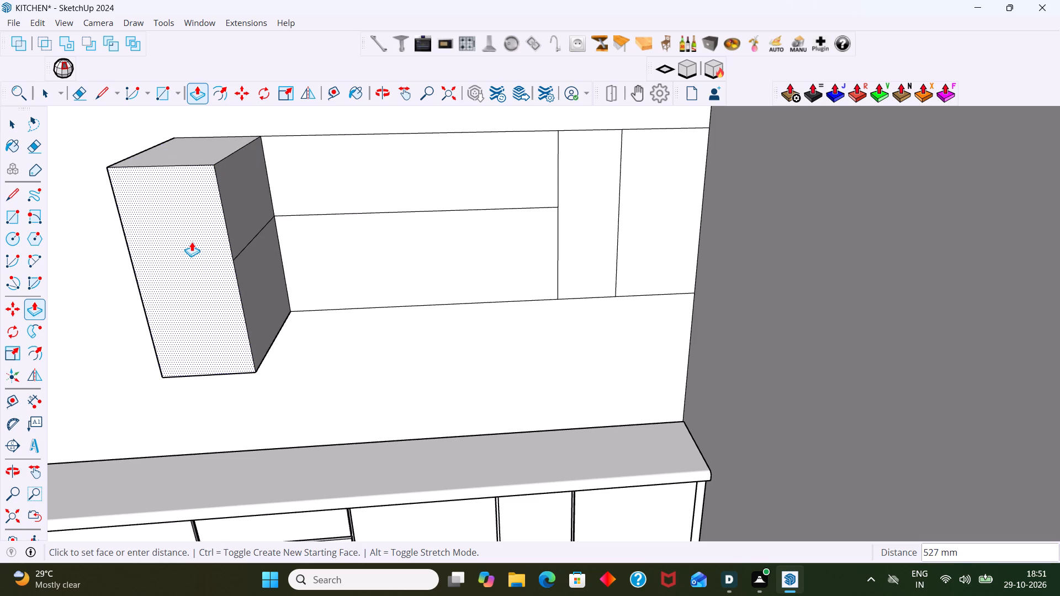
type("300")
key("Return")
key("space")
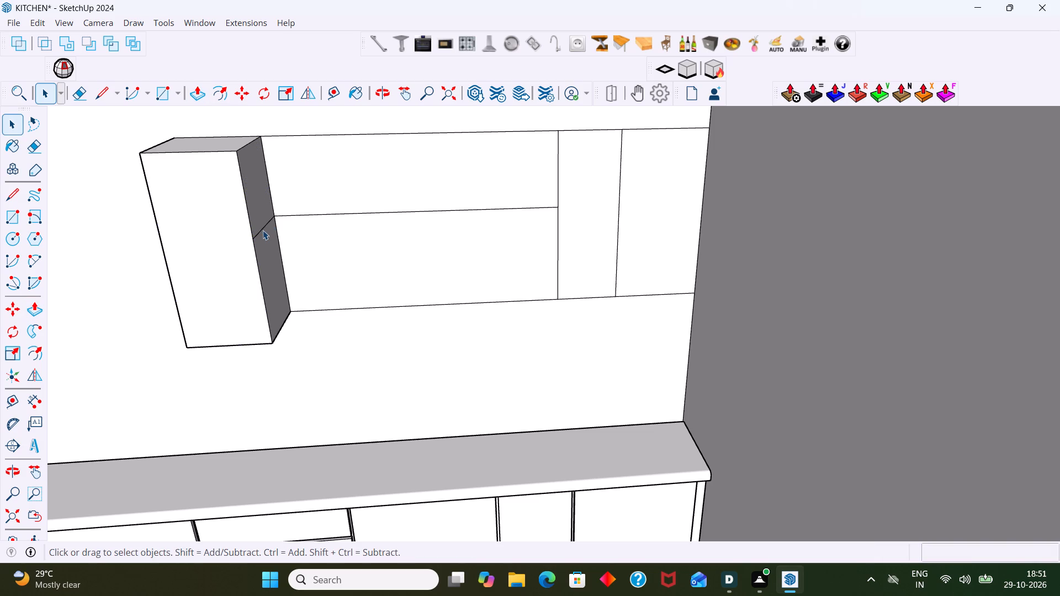
Delete the stray shelf edge across the inner side face of the extruded end section.
left_click(265, 233)
left_click(259, 226)
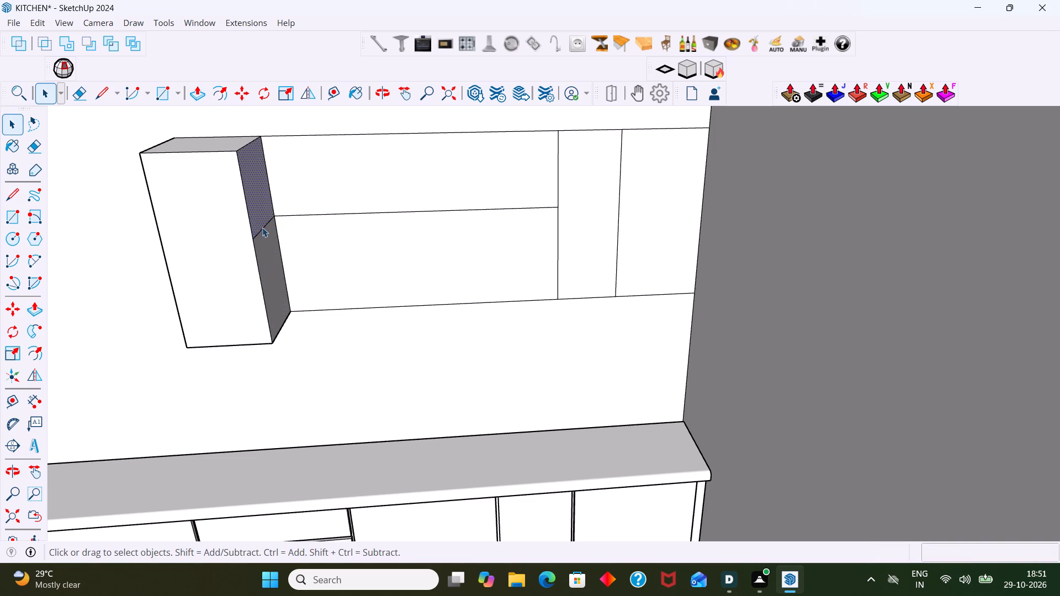
scroll(264, 229, "up", 1)
left_click(256, 234)
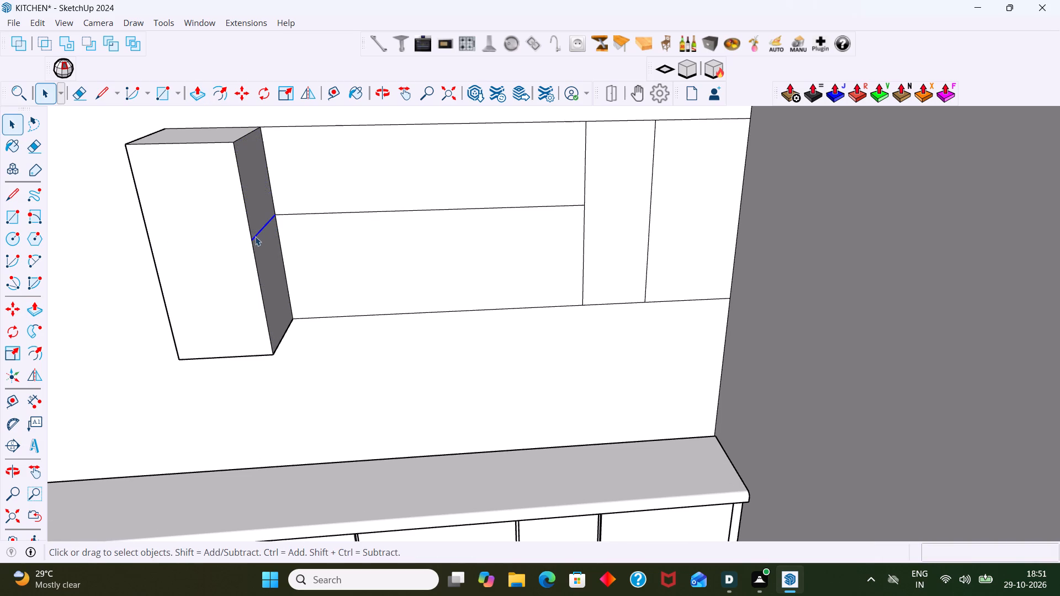
key("Delete")
Push/pull the upper and lower middle sections and the 250 mm wide section out 300 mm, matching the end section.
scroll(258, 234, "down", 3)
left_click(242, 240)
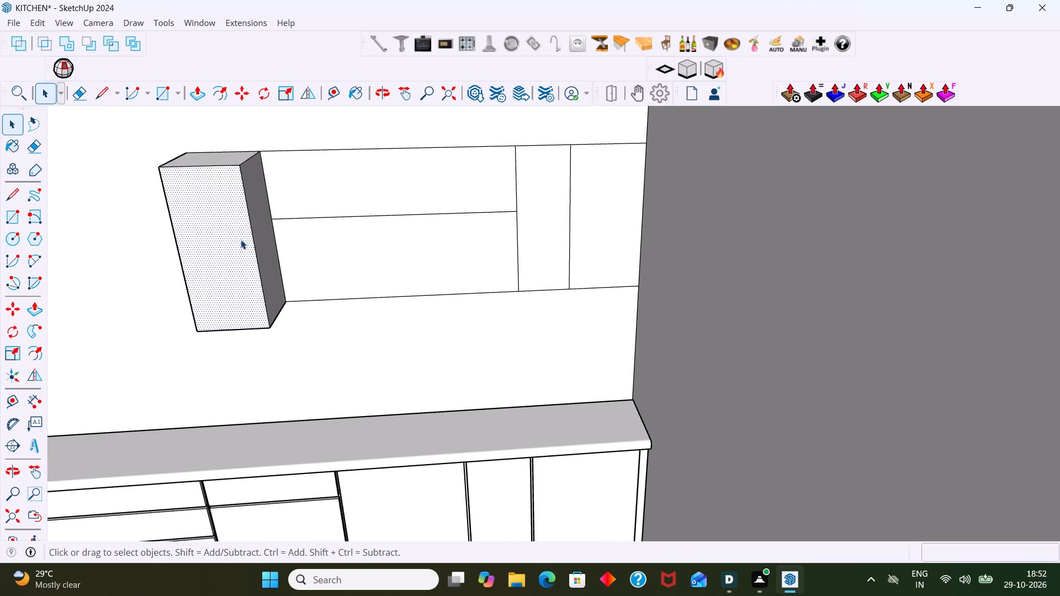
scroll(241, 240, "down", 2)
middle_click_drag(241, 240, 383, 232)
scroll(309, 248, "down", 4)
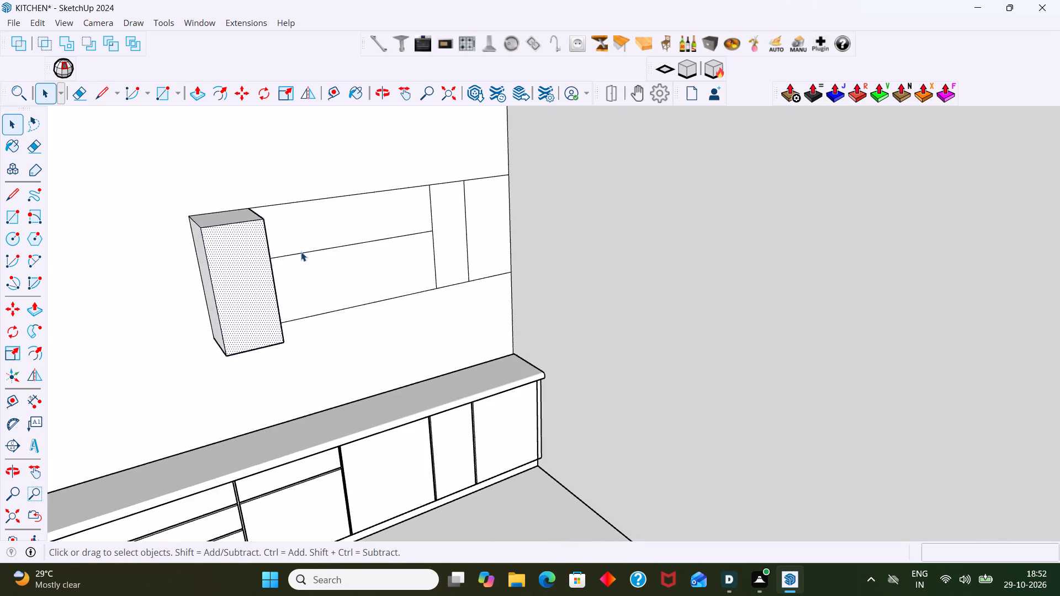
scroll(301, 252, "down", 2)
middle_click_drag(287, 264, 236, 272)
scroll(242, 267, "up", 4)
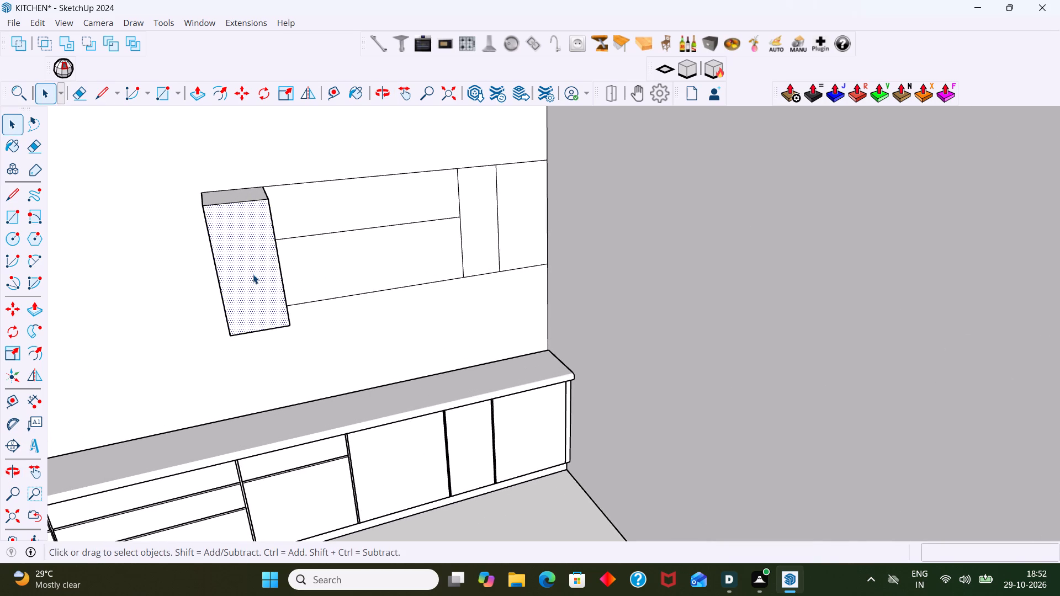
scroll(306, 252, "down", 2)
scroll(349, 273, "down", 4)
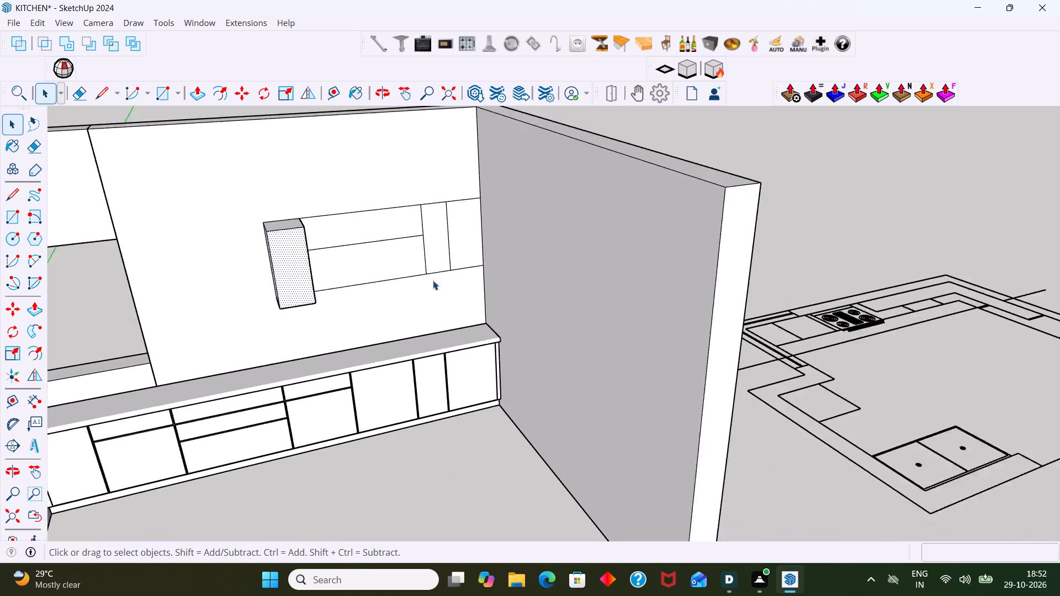
scroll(433, 280, "down", 1)
left_click(725, 196)
scroll(348, 260, "up", 4)
left_click(347, 239)
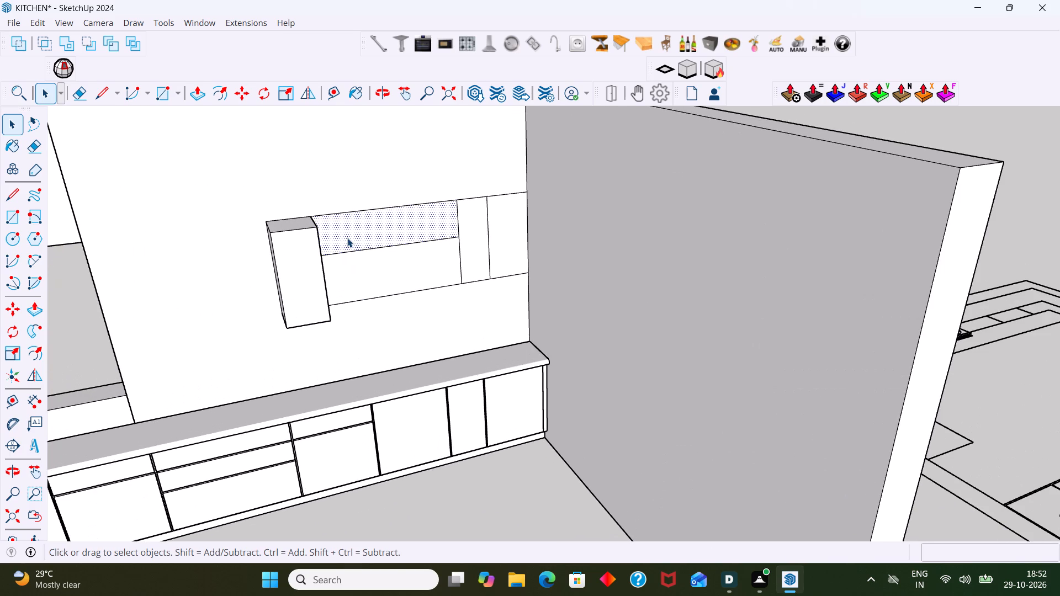
key("p")
left_click(347, 238)
left_click(347, 238)
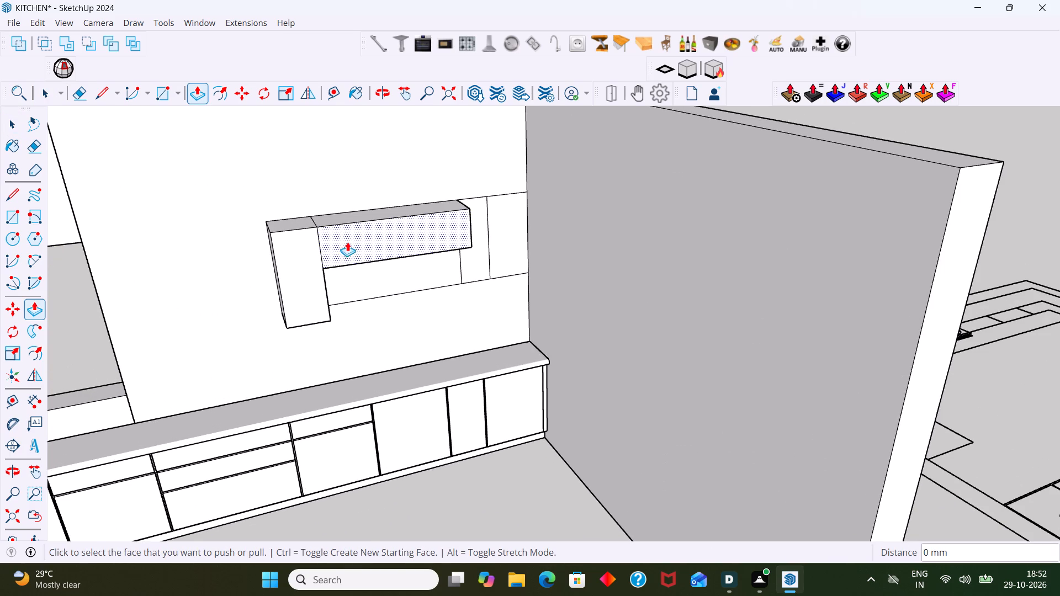
double_click(348, 275)
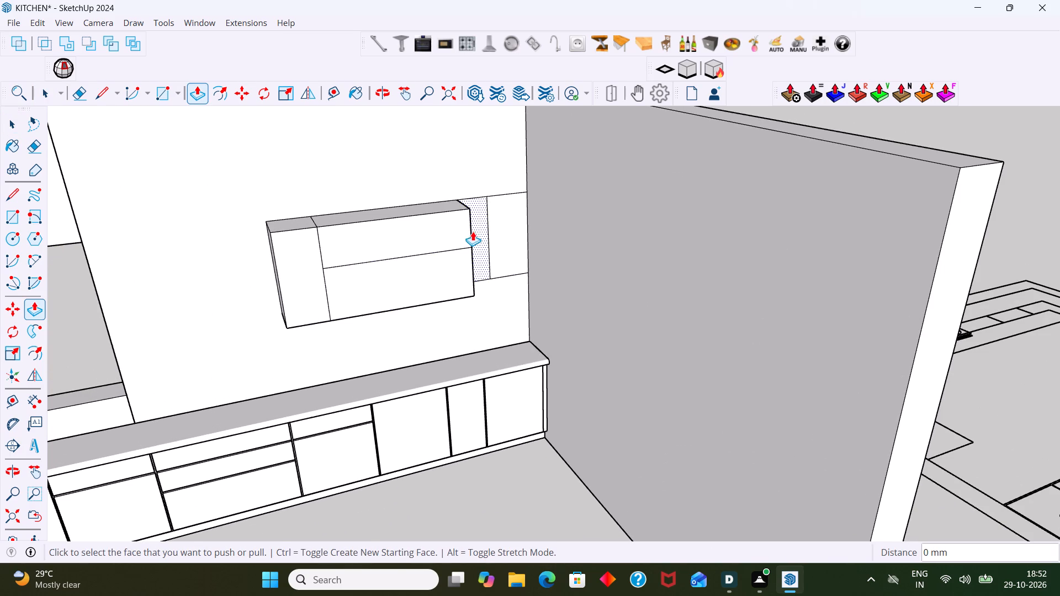
double_click(476, 233)
Push/pull both triangular halves of the 350 mm wide section at the wall corner out 300 mm.
double_click(507, 223)
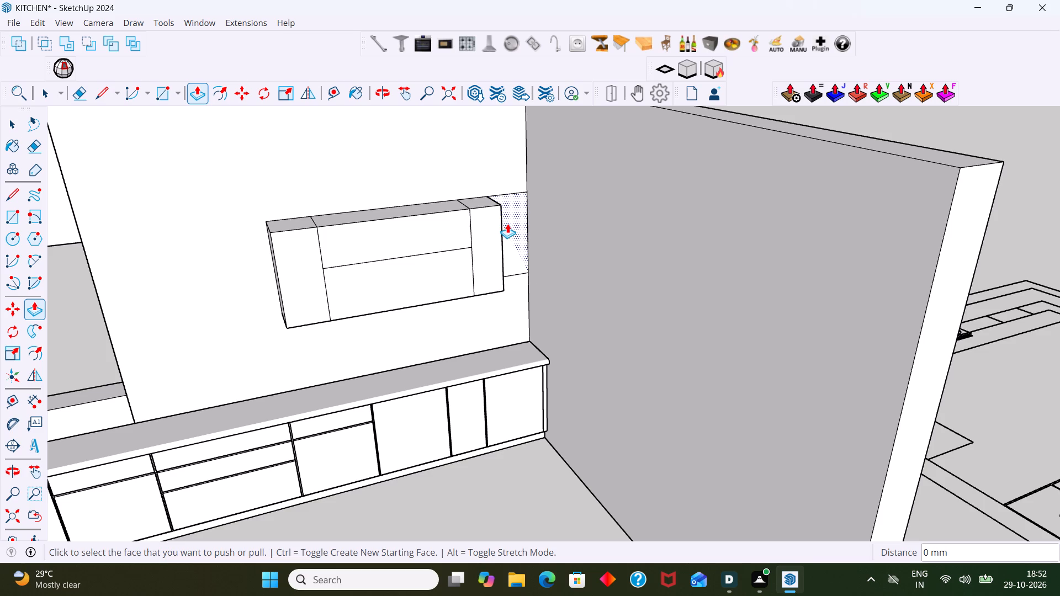
left_click(511, 249)
left_click(511, 249)
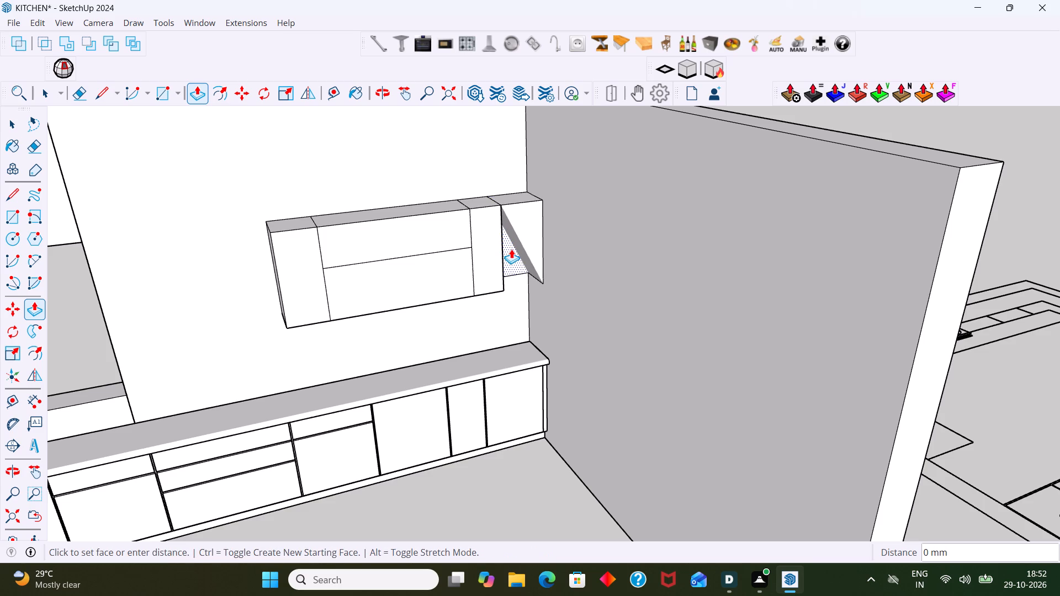
double_click(511, 249)
key("space")
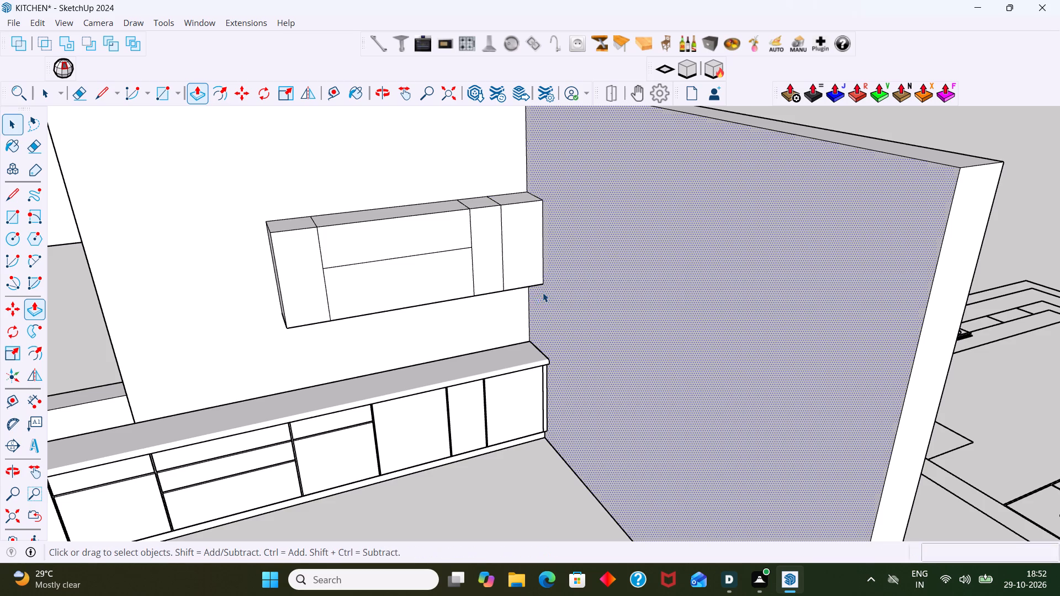
Delete the three divider edges across the wall cabinet's top face.
scroll(631, 270, "down", 1)
middle_click_drag(518, 271, 408, 277)
scroll(543, 262, "up", 1)
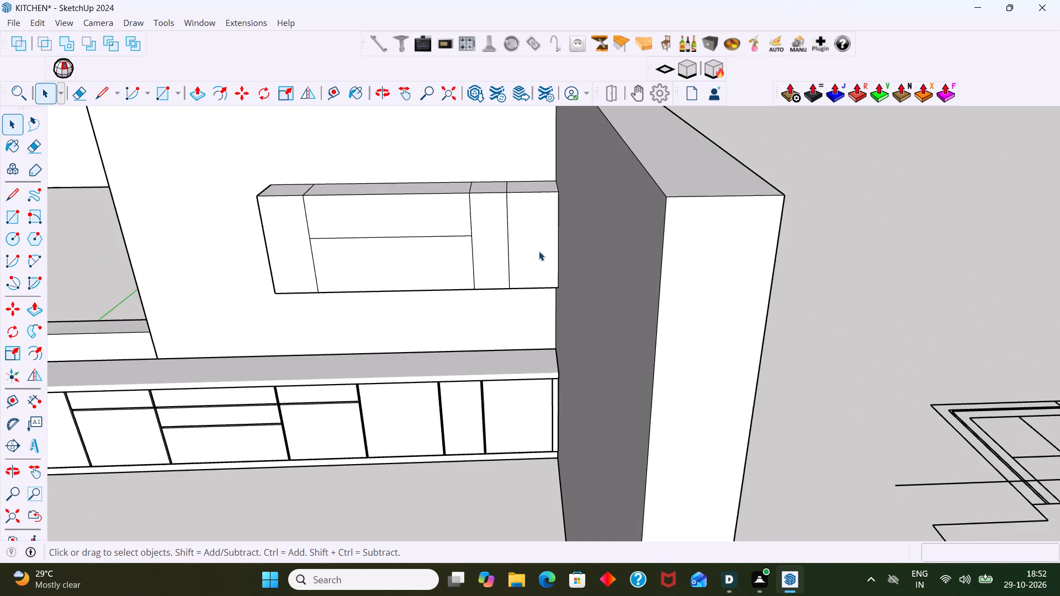
scroll(539, 251, "up", 2)
middle_click_drag(523, 251, 589, 263)
scroll(471, 235, "down", 2)
scroll(301, 201, "up", 4)
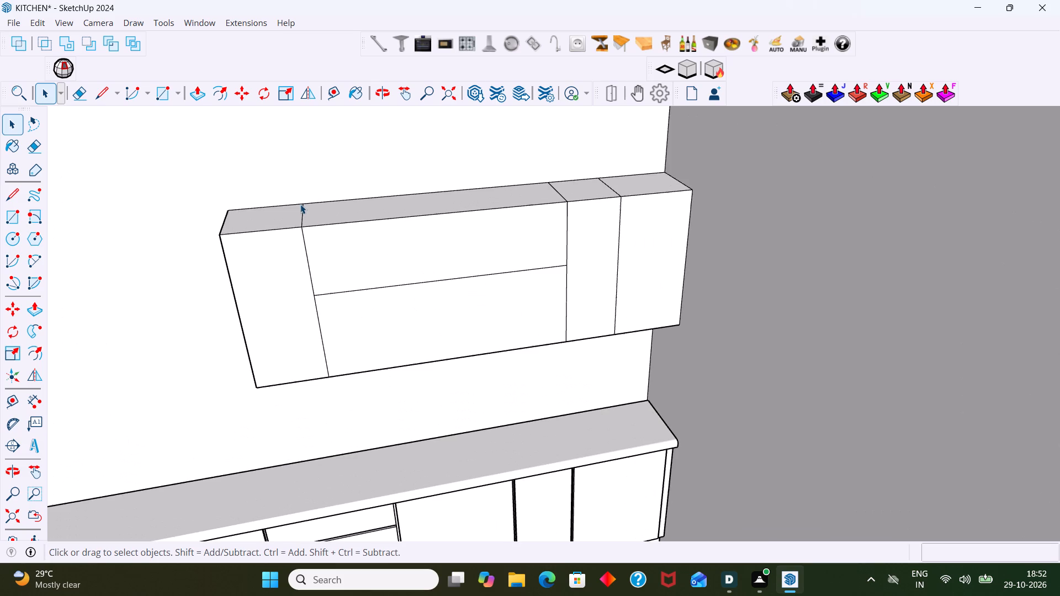
scroll(300, 204, "up", 1)
left_click(301, 214)
left_click(303, 215)
key("Delete")
left_click(563, 194)
key("Delete")
left_click(609, 189)
key("Delete")
scroll(608, 190, "down", 6)
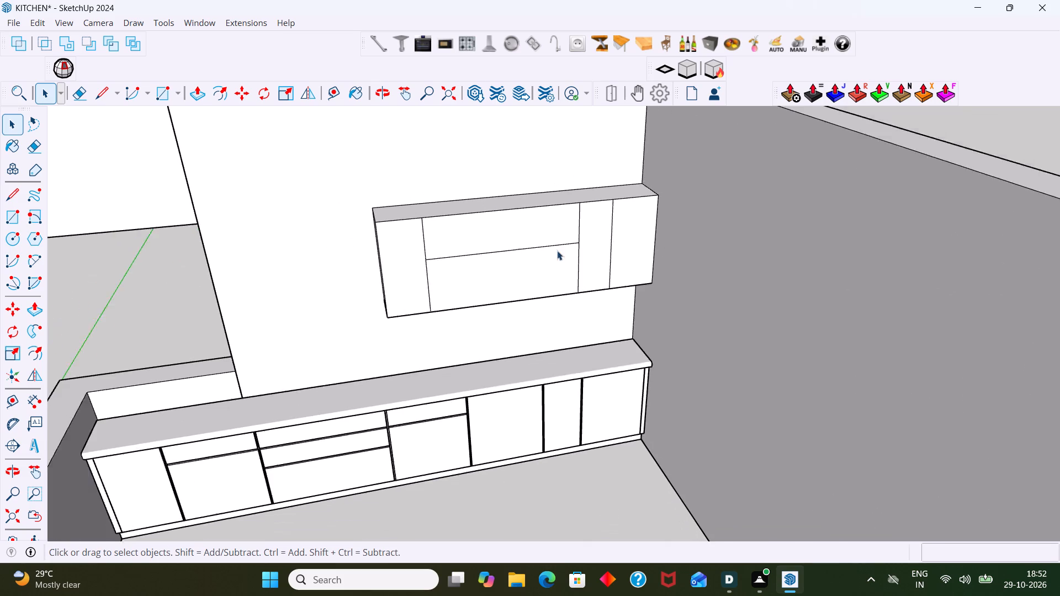
Delete the three divider edges across the wall cabinet's underside.
scroll(557, 251, "down", 2)
middle_click_drag(480, 235, 580, 183)
scroll(428, 302, "up", 2)
middle_click_drag(484, 285, 487, 280)
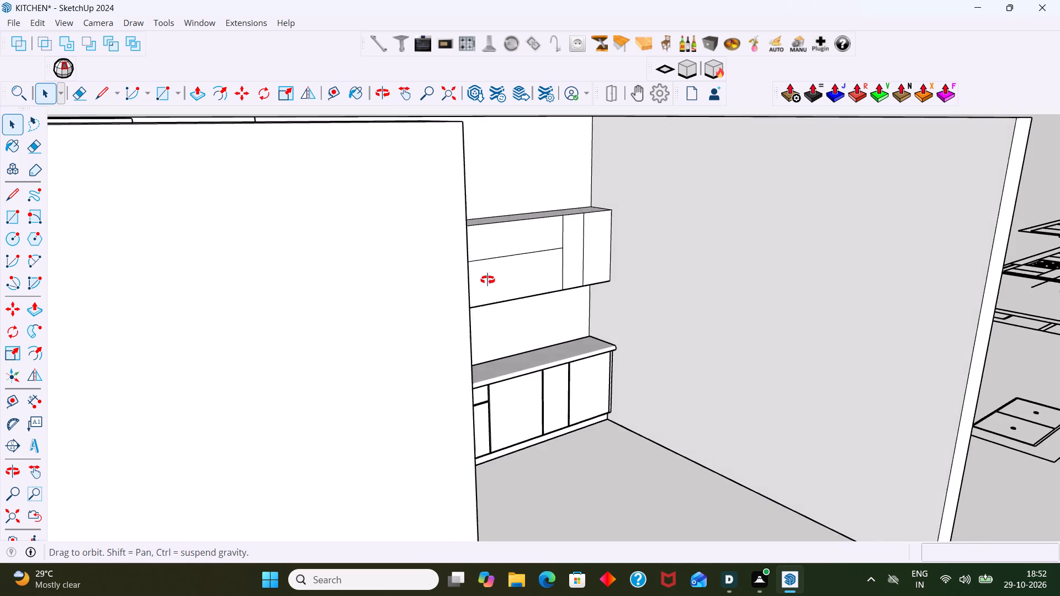
middle_click_drag(487, 280, 382, 137)
scroll(406, 241, "up", 7)
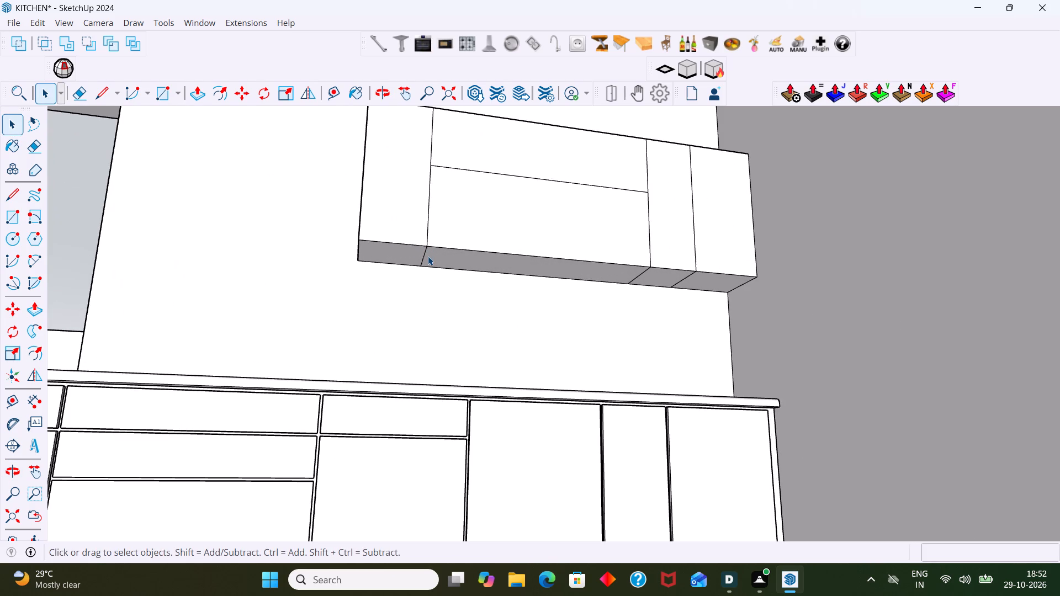
left_click(425, 259)
key("Delete")
left_click(637, 281)
key("Delete")
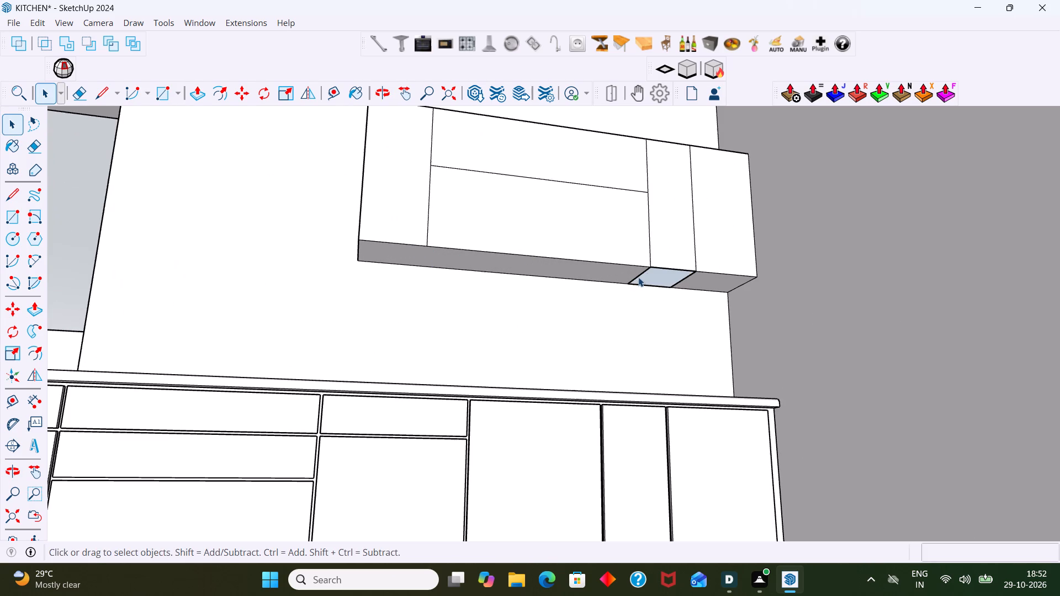
key("ctrl+z")
left_click(639, 275)
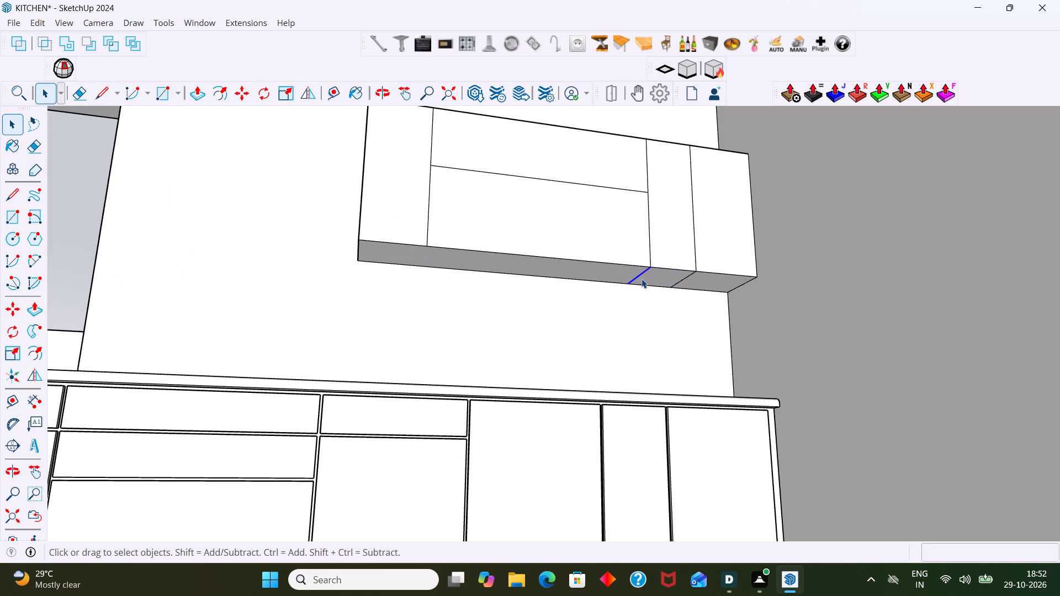
key("Delete")
left_click(677, 283)
key("Delete")
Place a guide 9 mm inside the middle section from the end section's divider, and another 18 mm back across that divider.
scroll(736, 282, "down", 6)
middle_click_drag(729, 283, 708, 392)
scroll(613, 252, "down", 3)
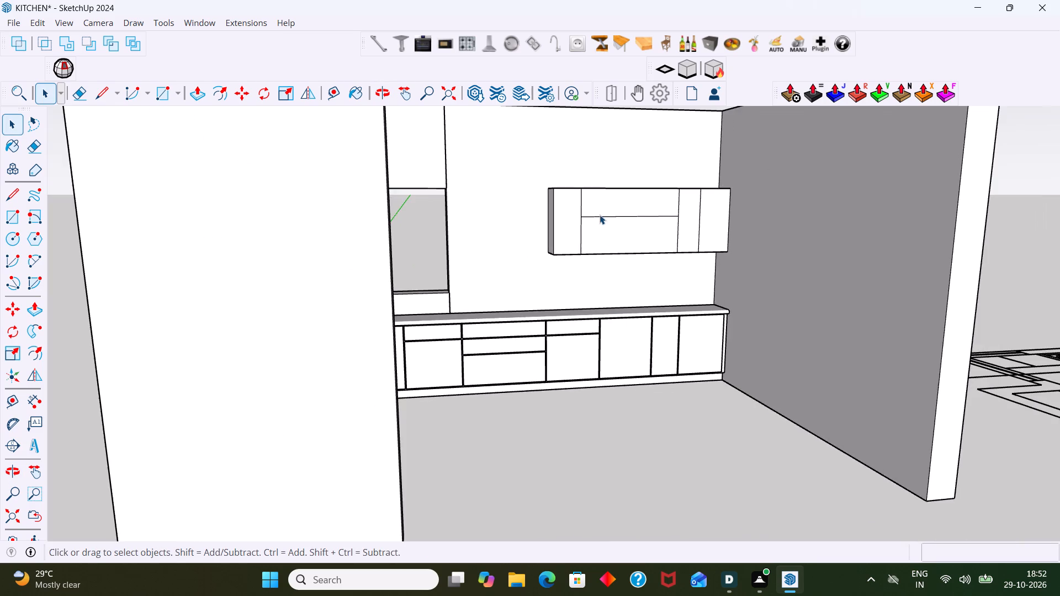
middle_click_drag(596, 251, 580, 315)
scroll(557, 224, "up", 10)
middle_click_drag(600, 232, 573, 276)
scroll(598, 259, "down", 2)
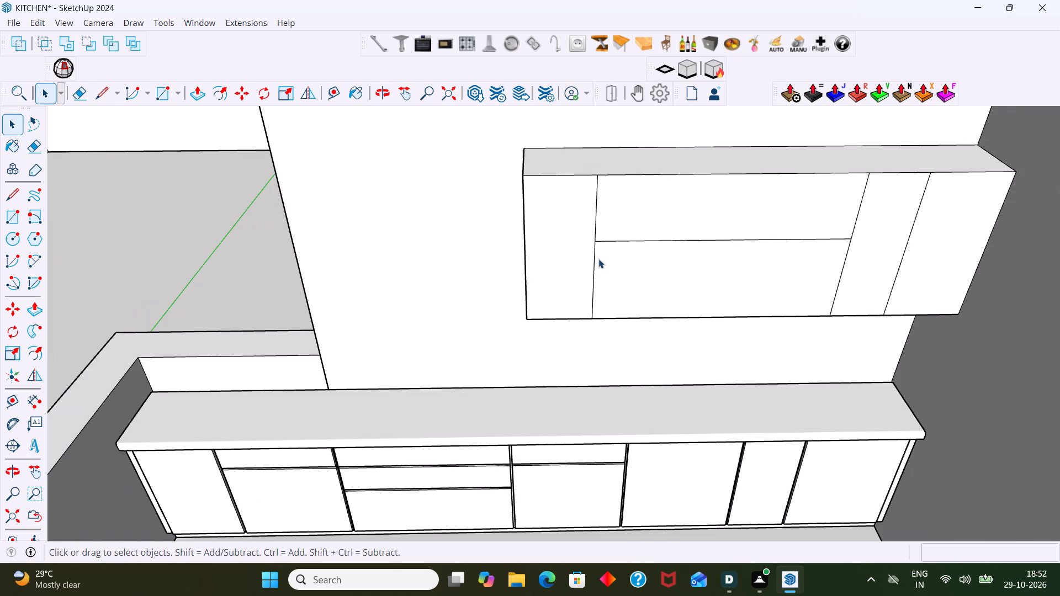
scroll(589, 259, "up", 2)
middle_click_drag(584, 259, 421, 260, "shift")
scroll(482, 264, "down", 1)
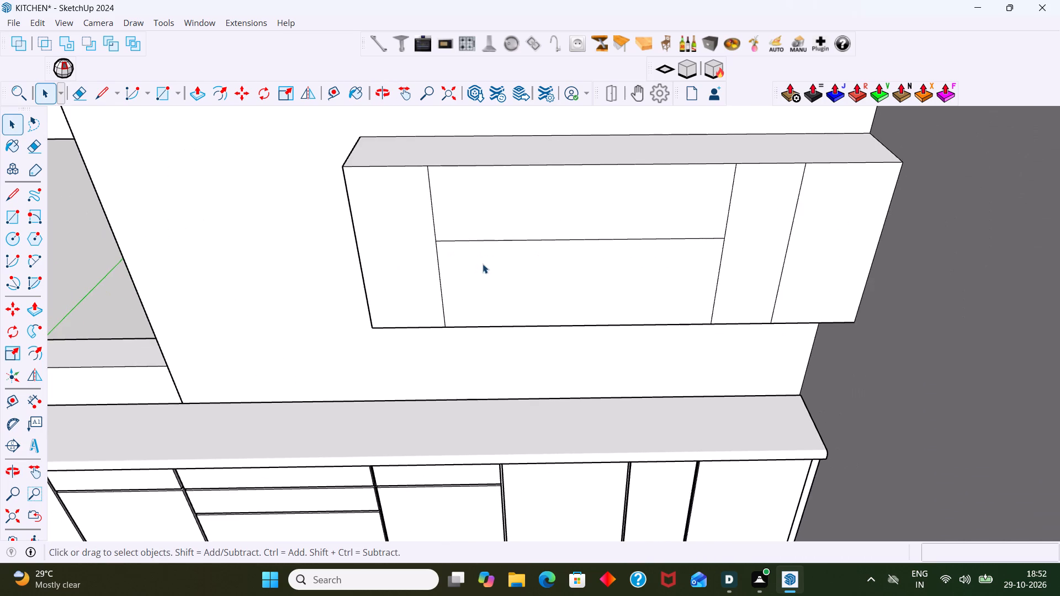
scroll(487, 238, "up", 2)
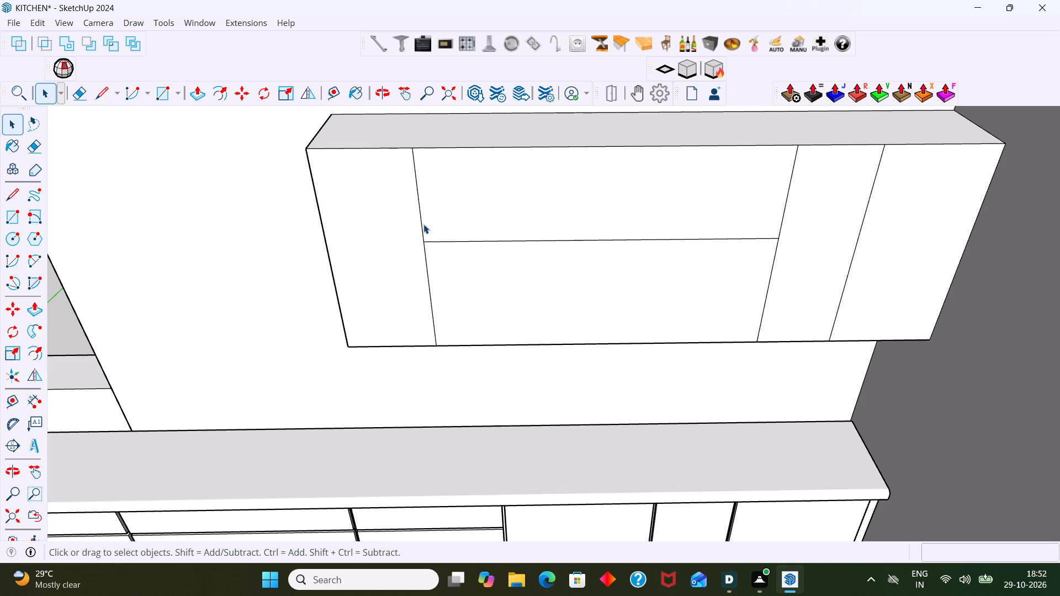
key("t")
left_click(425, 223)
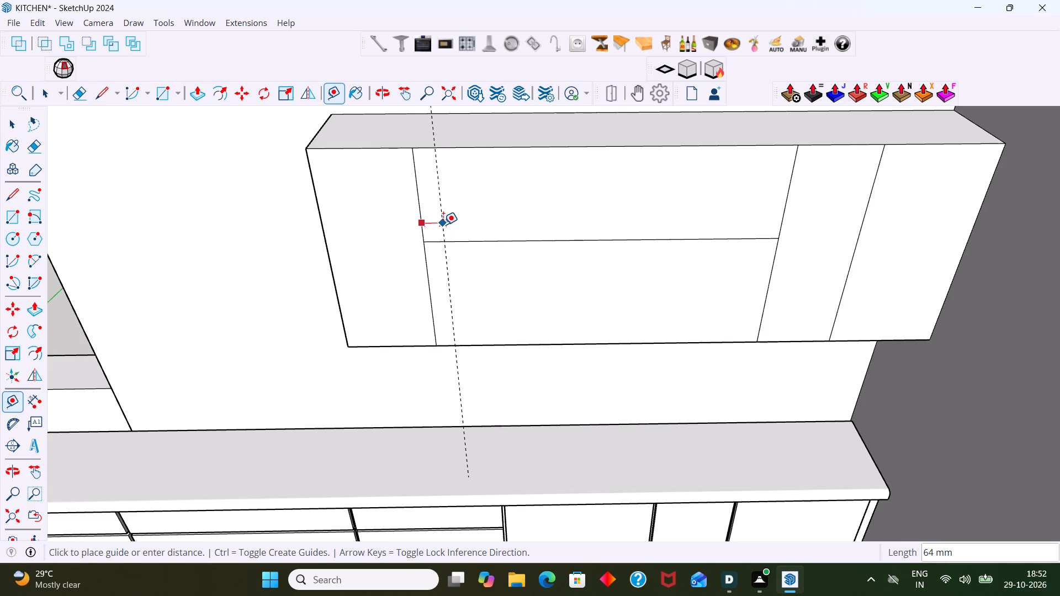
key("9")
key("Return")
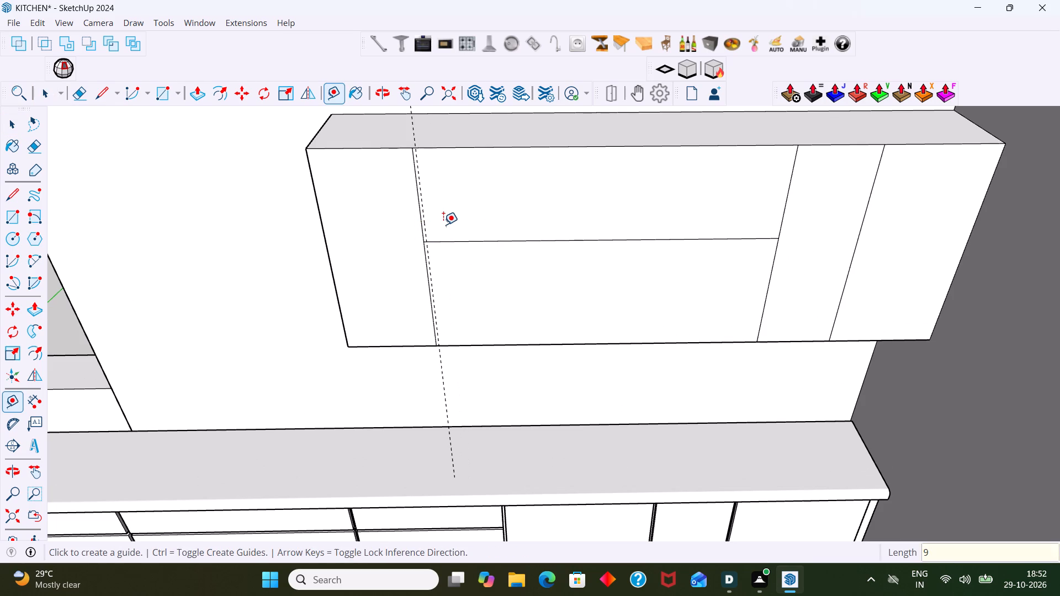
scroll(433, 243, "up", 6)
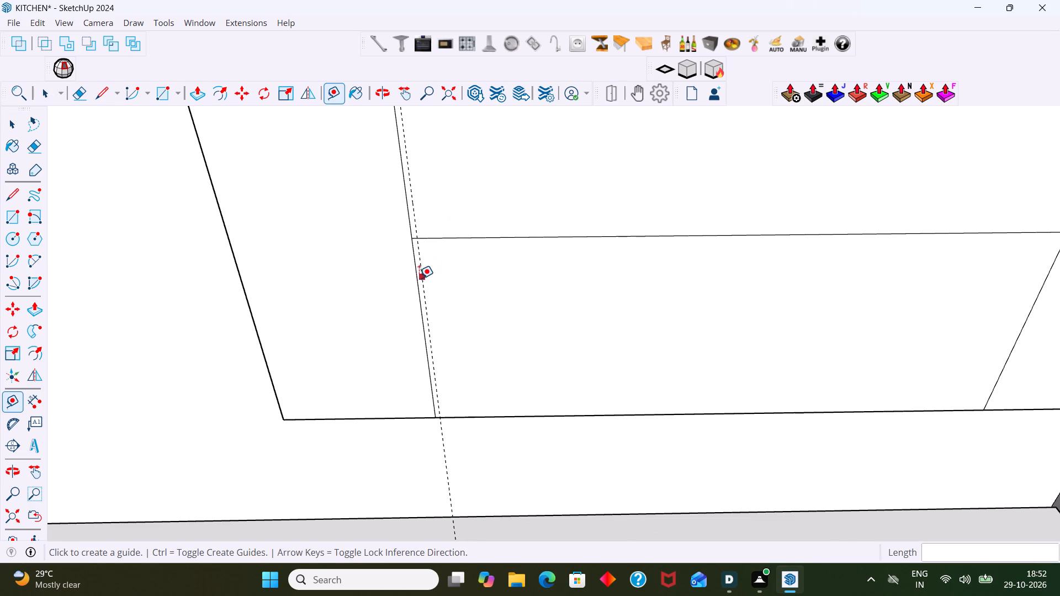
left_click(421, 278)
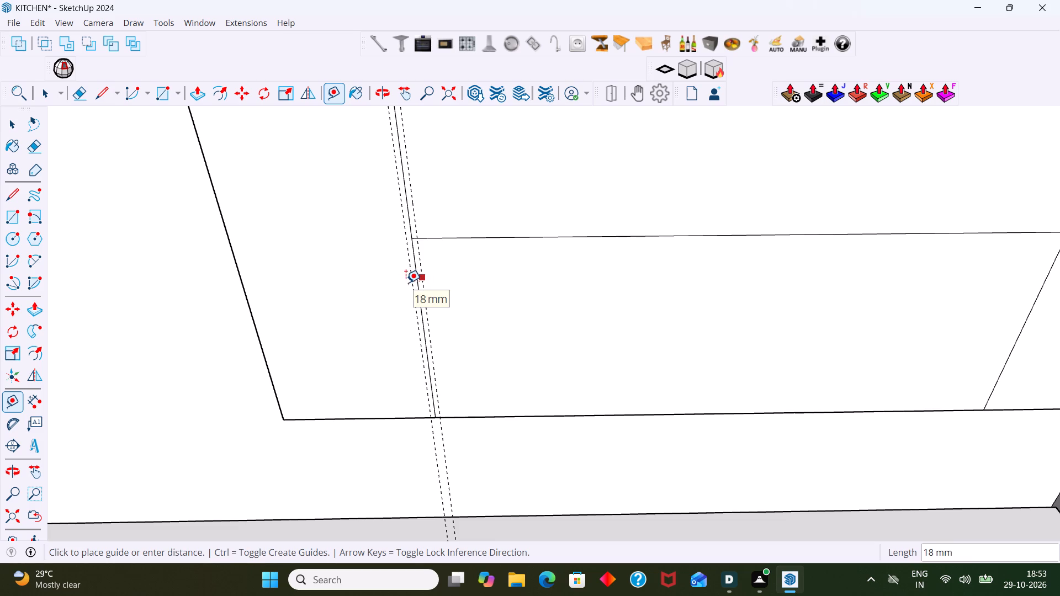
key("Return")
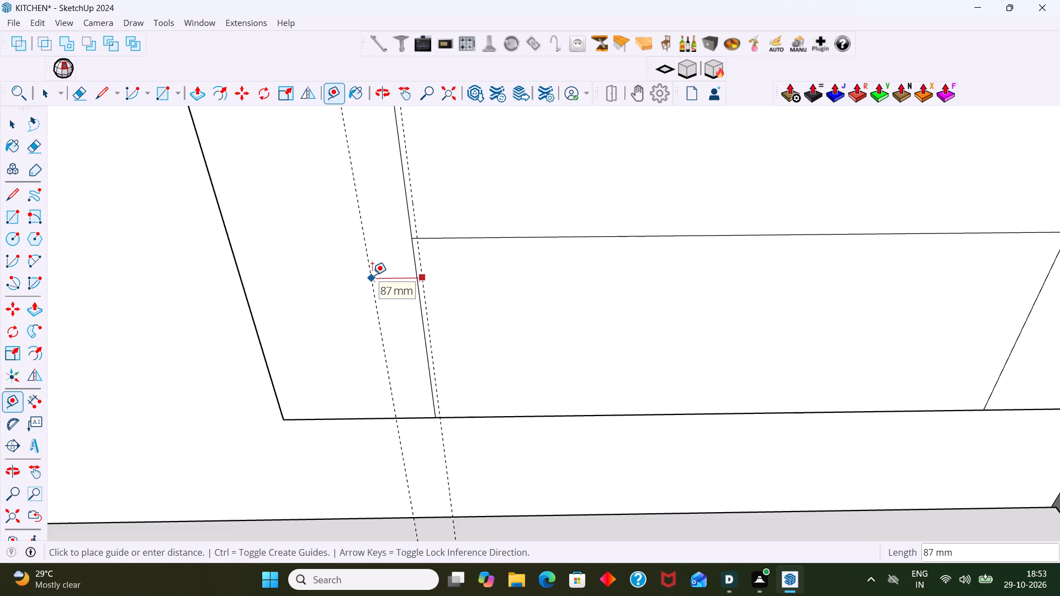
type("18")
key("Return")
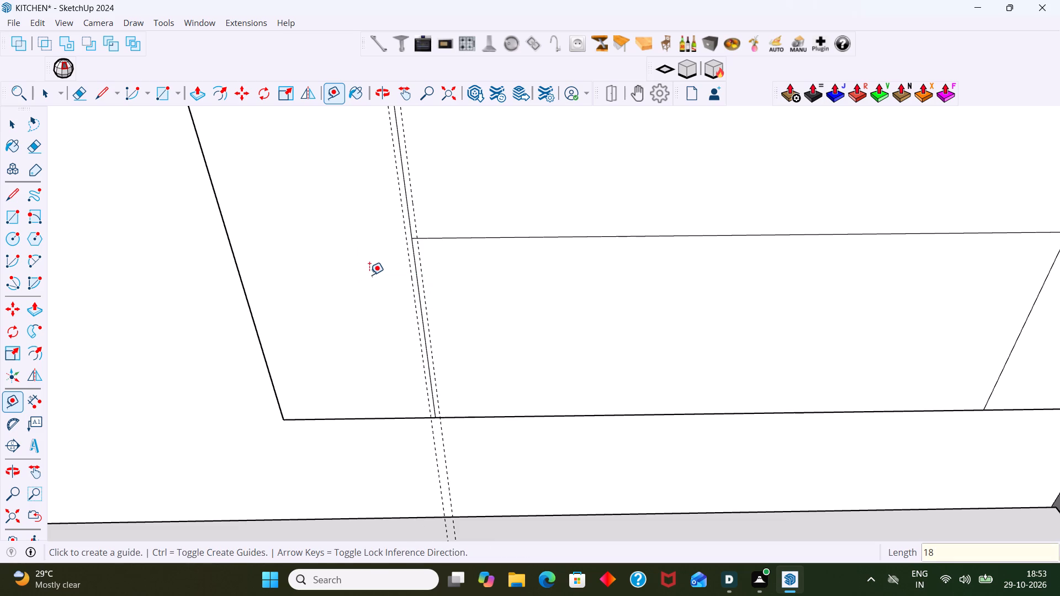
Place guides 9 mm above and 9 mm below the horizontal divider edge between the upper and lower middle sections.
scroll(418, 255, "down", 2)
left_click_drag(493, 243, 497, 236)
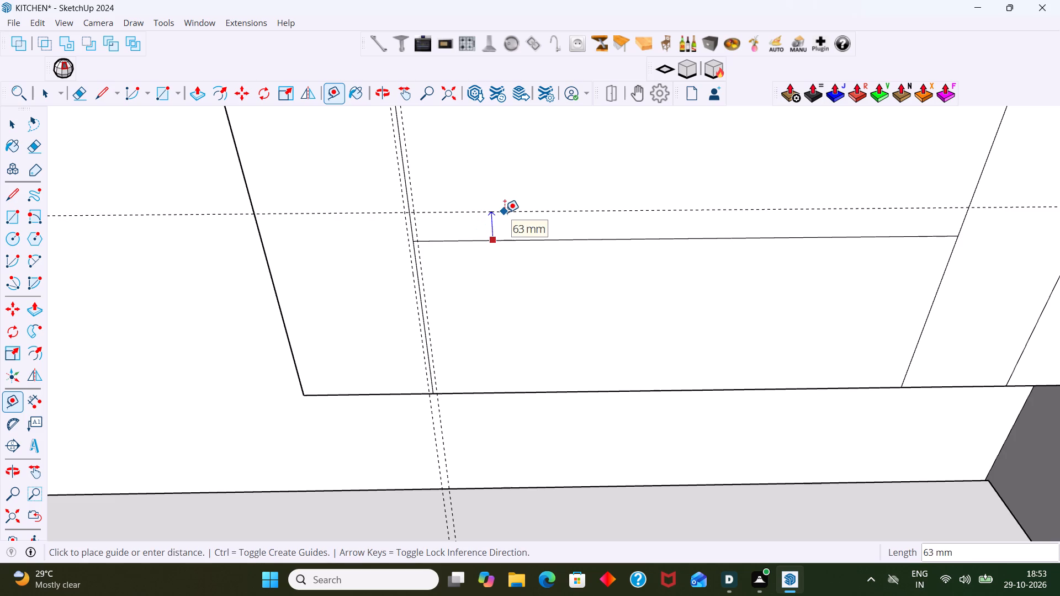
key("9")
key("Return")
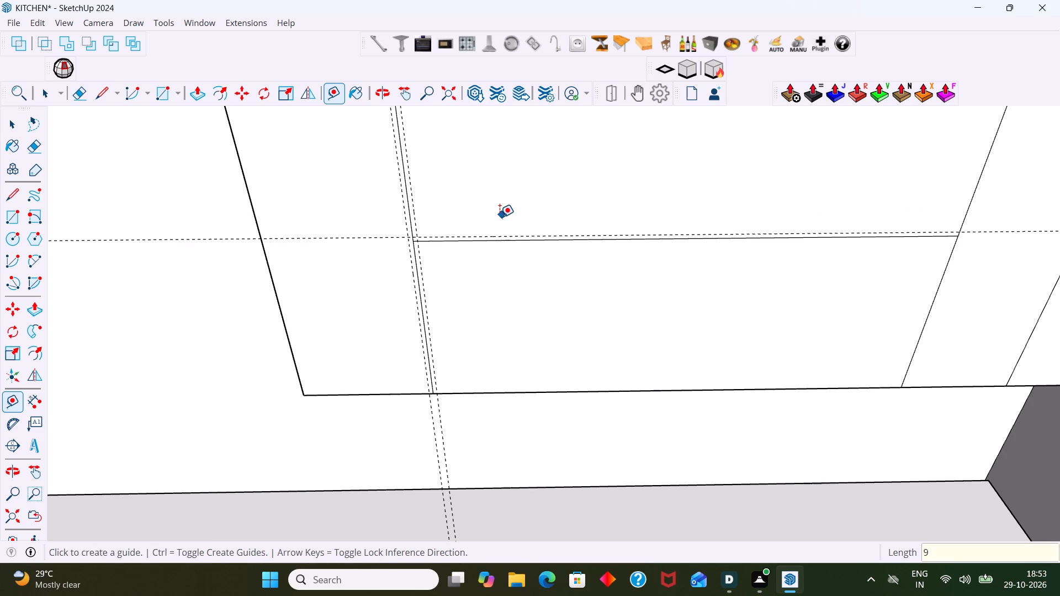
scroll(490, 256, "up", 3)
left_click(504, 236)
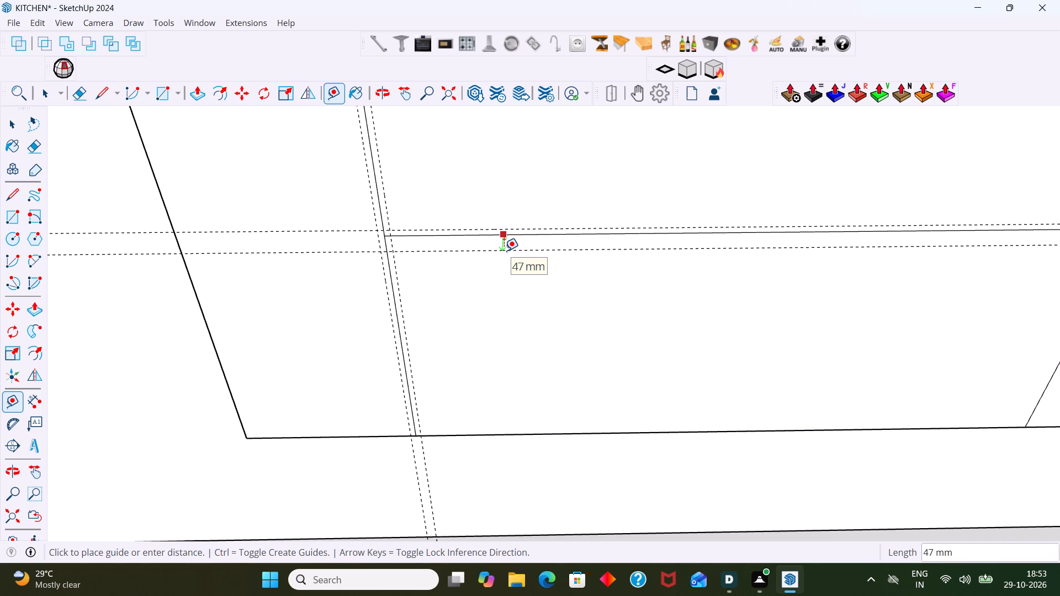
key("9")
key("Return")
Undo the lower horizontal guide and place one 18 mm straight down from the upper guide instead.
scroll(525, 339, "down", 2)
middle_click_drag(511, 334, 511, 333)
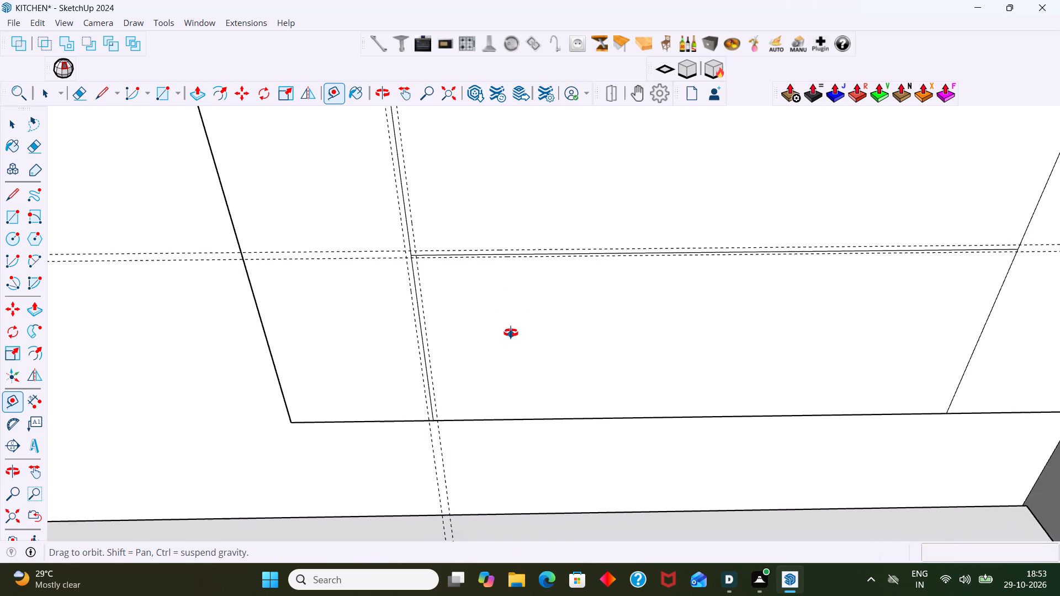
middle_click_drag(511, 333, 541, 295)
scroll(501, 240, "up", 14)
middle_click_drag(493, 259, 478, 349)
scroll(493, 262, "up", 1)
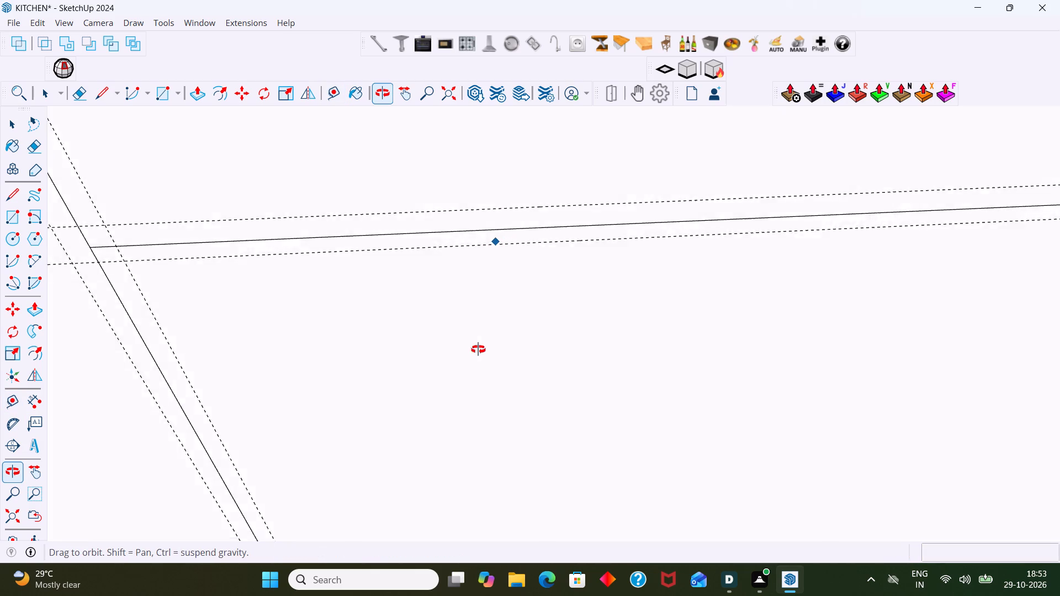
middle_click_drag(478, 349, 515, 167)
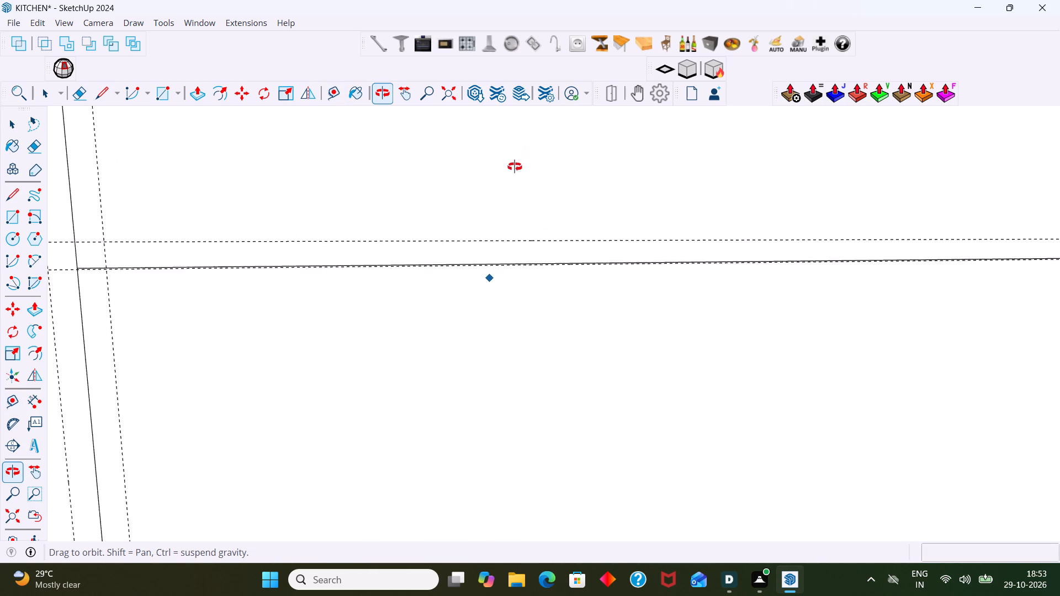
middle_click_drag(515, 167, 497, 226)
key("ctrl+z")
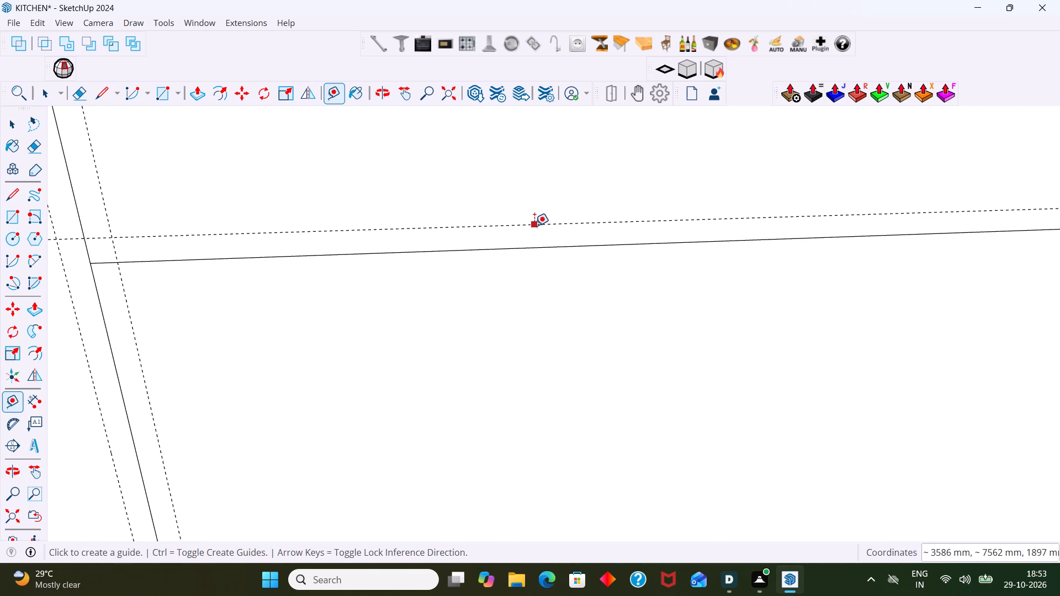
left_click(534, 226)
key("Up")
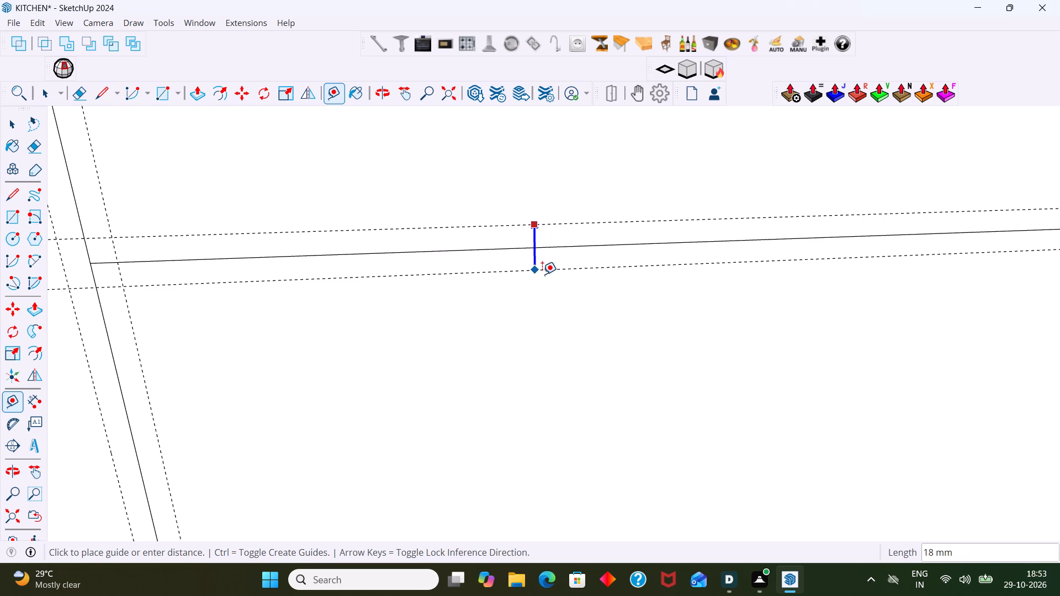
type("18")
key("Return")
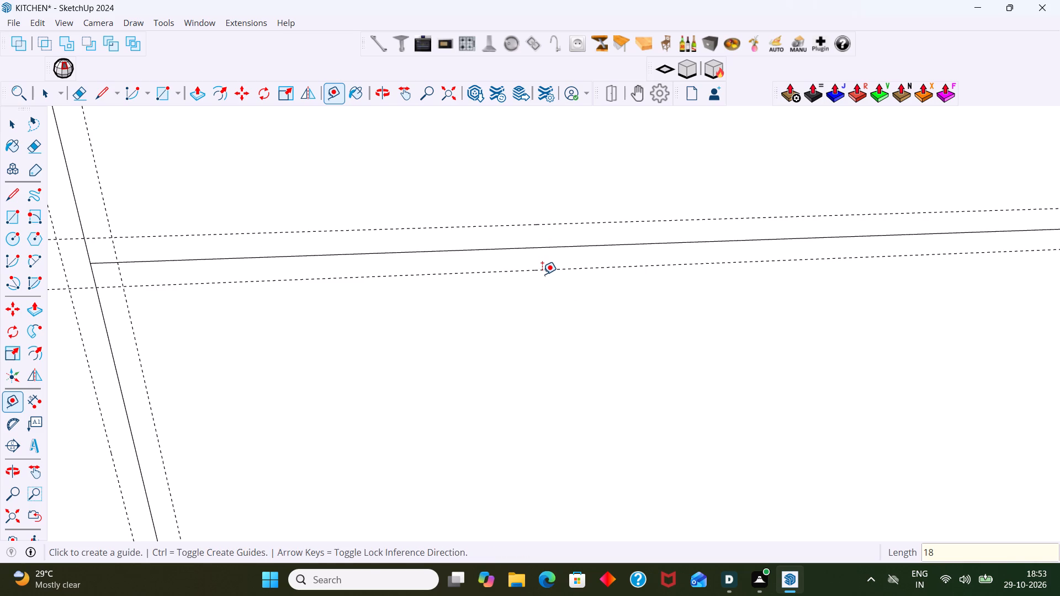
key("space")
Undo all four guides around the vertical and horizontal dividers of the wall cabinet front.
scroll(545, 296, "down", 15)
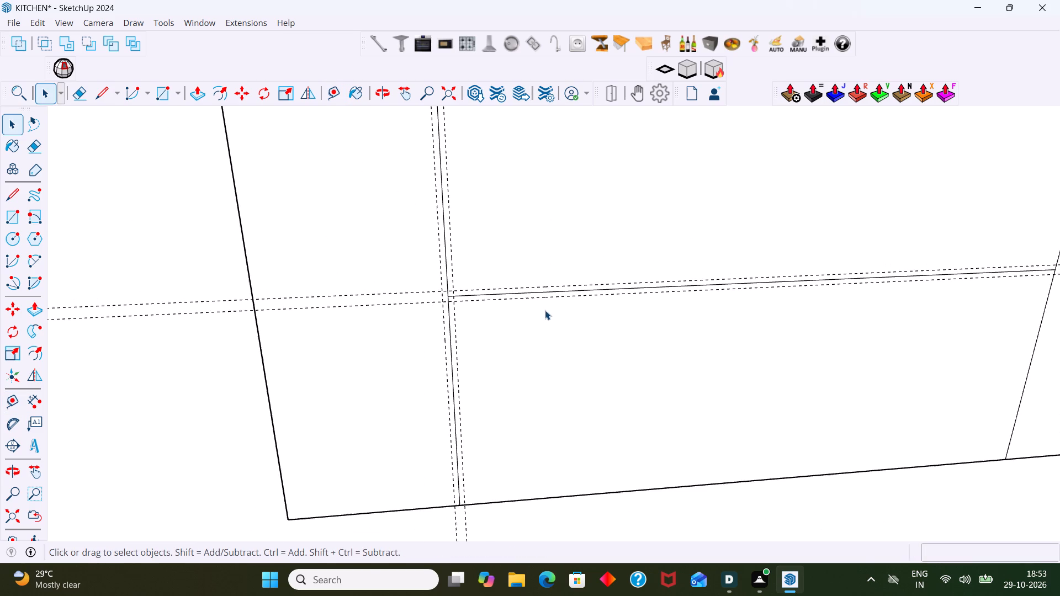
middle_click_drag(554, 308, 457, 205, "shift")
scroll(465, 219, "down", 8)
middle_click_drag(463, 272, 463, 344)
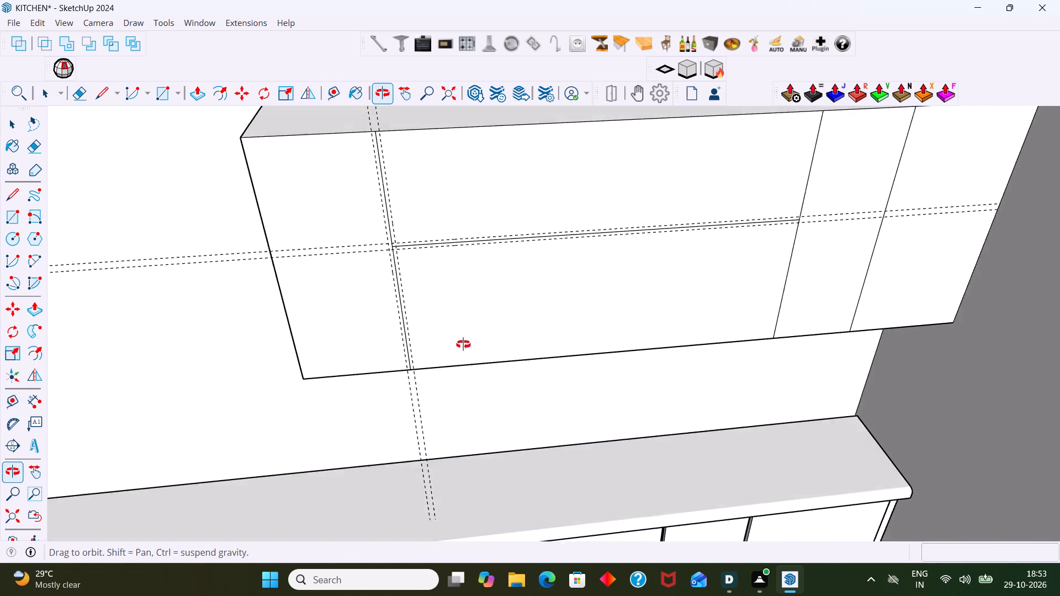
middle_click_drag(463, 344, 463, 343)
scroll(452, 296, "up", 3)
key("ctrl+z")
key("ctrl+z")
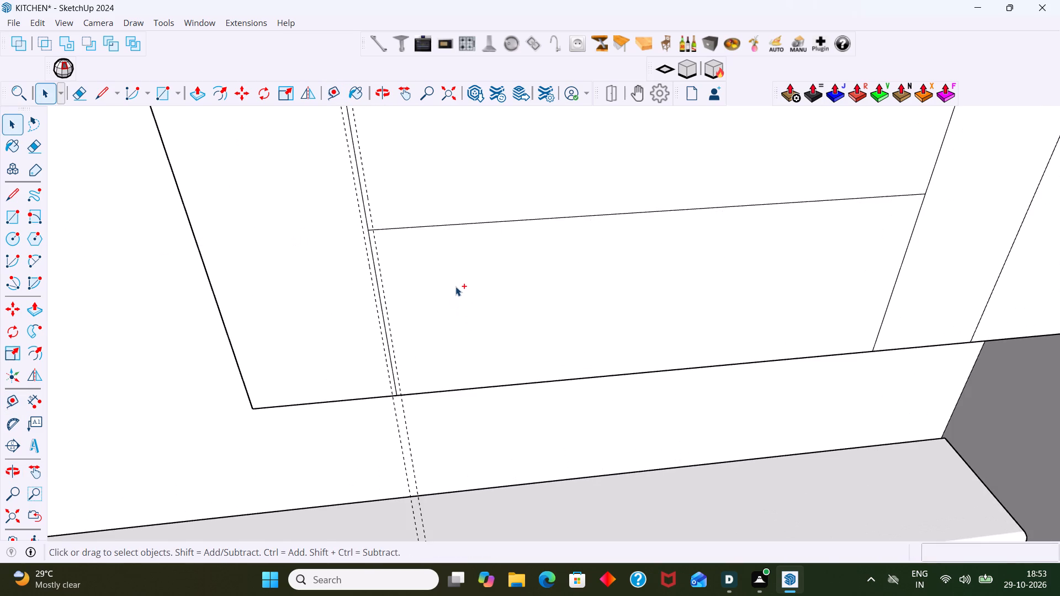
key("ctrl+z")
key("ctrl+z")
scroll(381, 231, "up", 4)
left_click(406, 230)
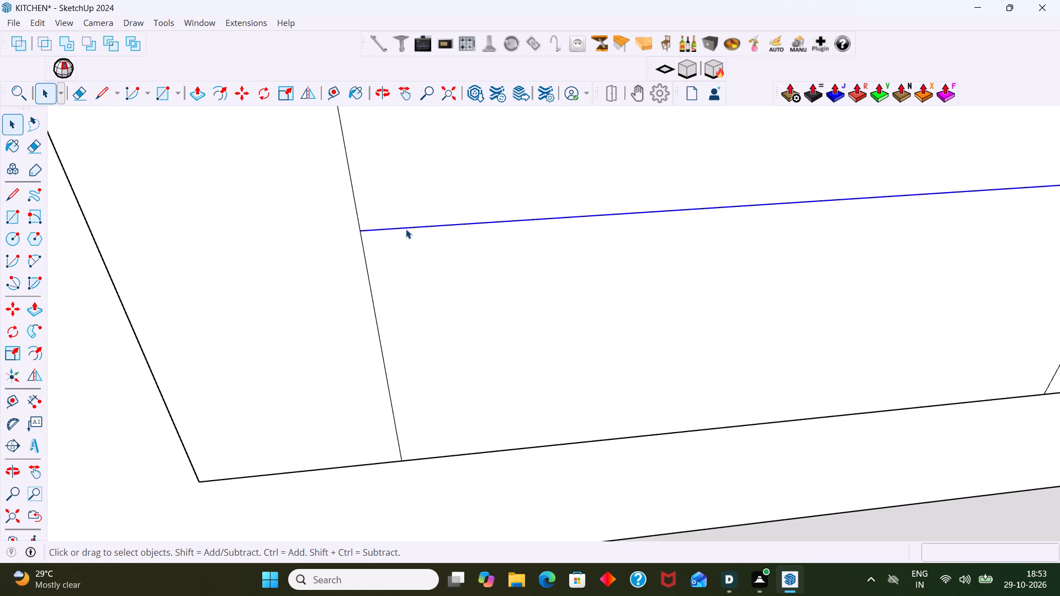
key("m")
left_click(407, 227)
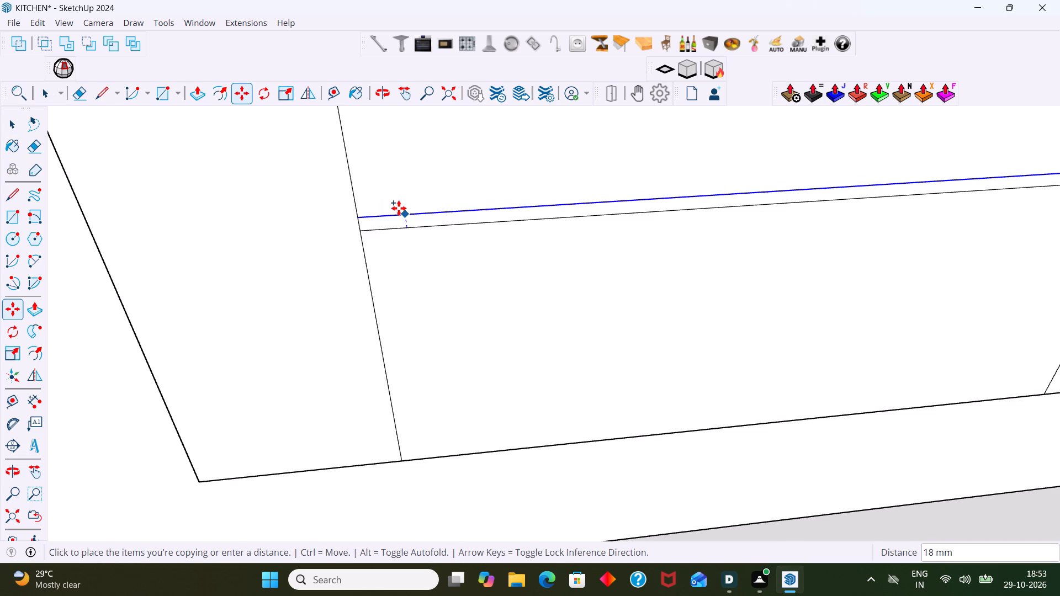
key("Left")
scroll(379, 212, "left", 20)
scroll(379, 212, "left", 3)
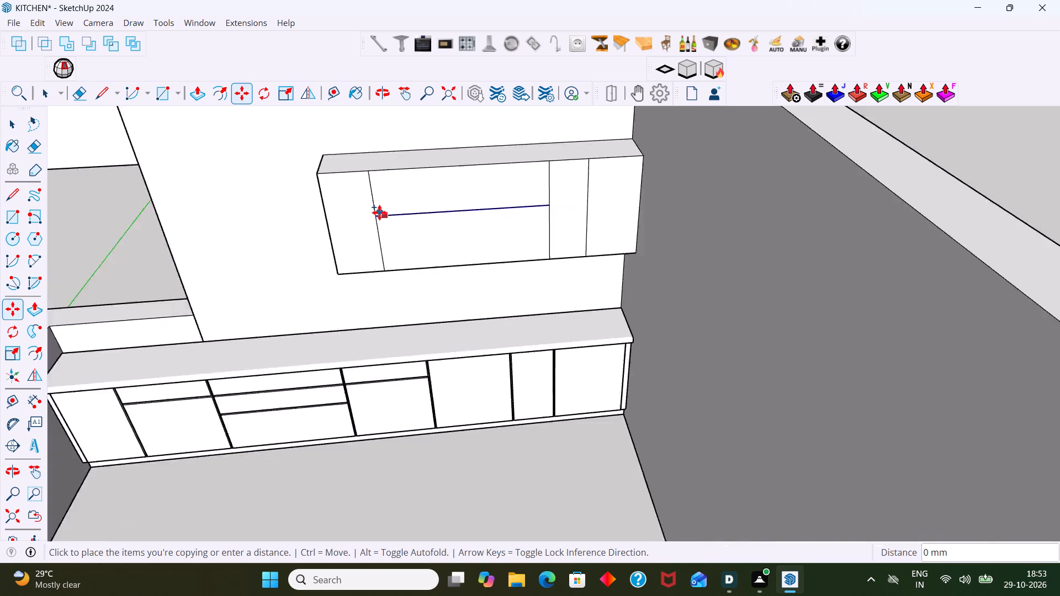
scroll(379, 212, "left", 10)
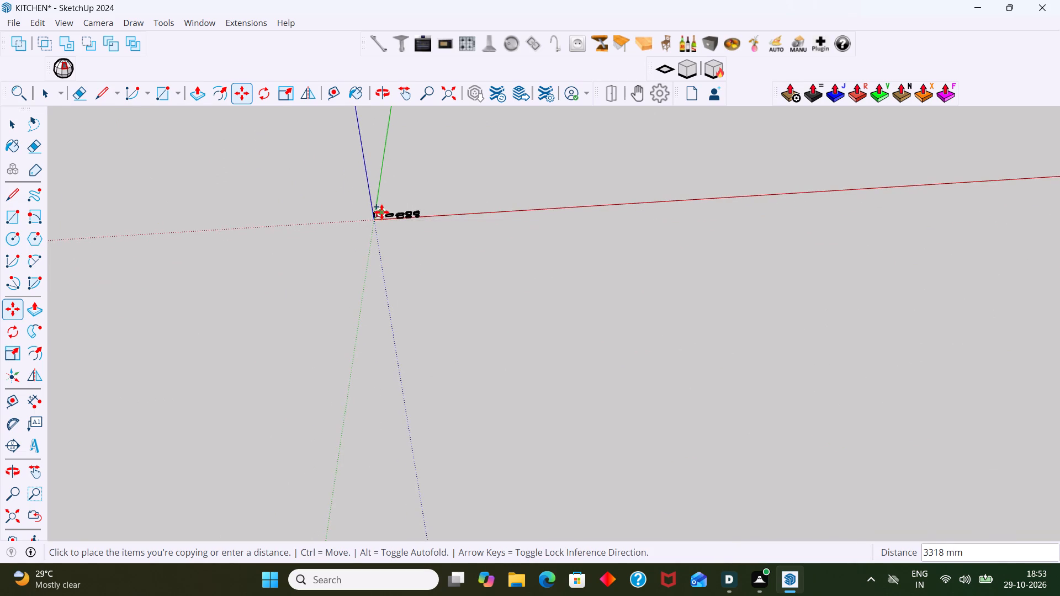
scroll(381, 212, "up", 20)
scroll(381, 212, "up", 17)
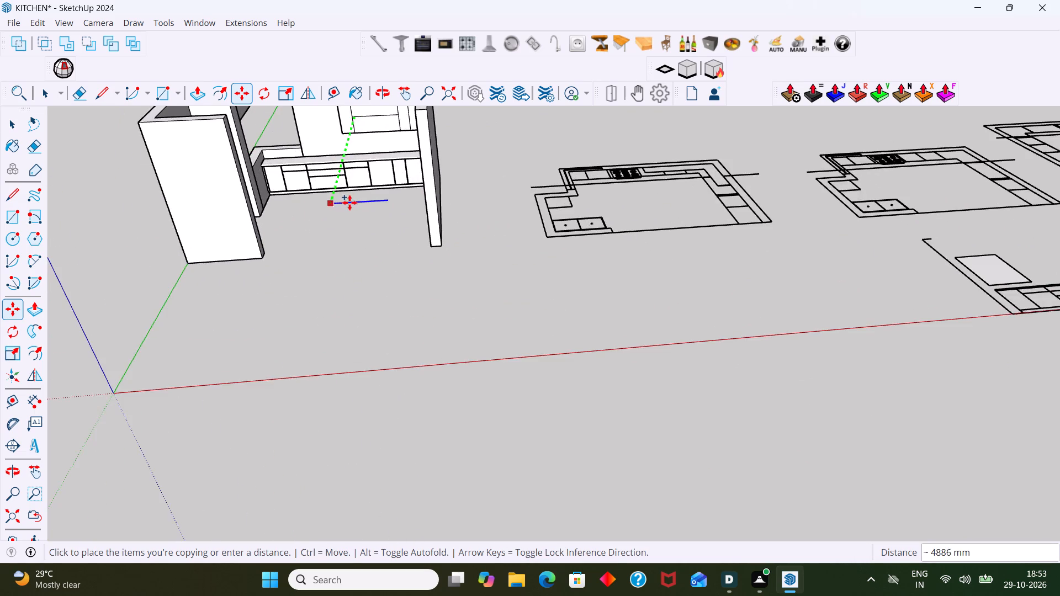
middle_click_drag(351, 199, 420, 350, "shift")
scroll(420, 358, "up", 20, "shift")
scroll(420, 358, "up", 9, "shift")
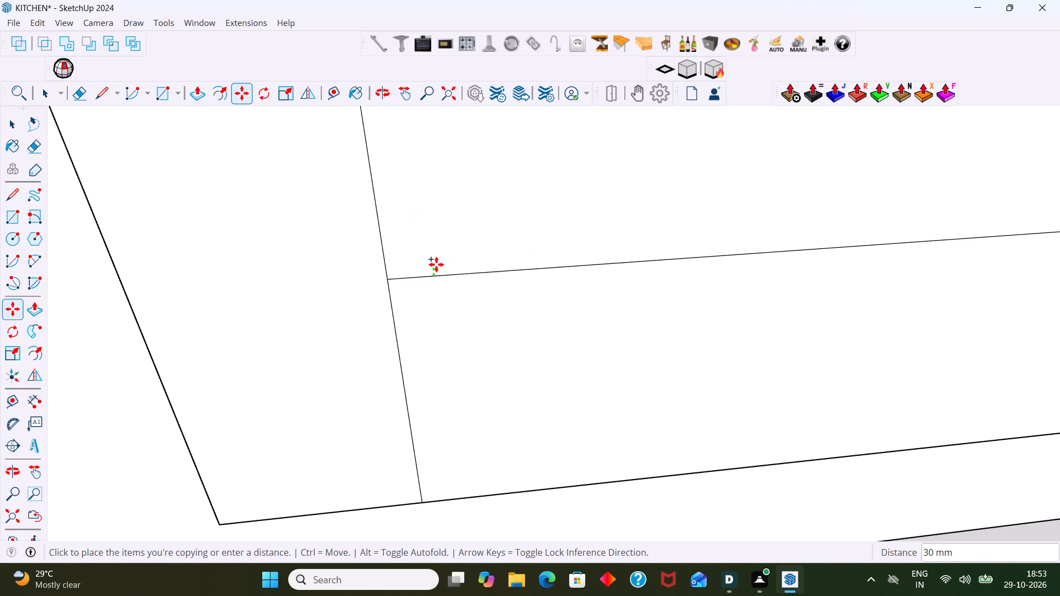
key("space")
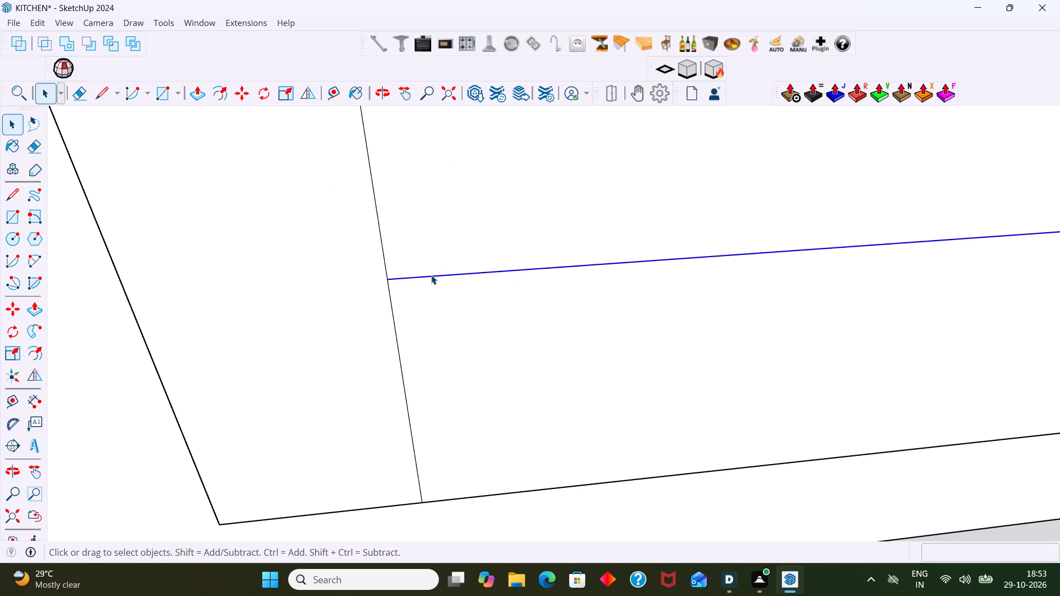
Replace the horizontal divider between the middle sections with two edges: copy it 9 mm up, copy that 18 mm down, and delete the original.
key("m")
left_click(431, 275)
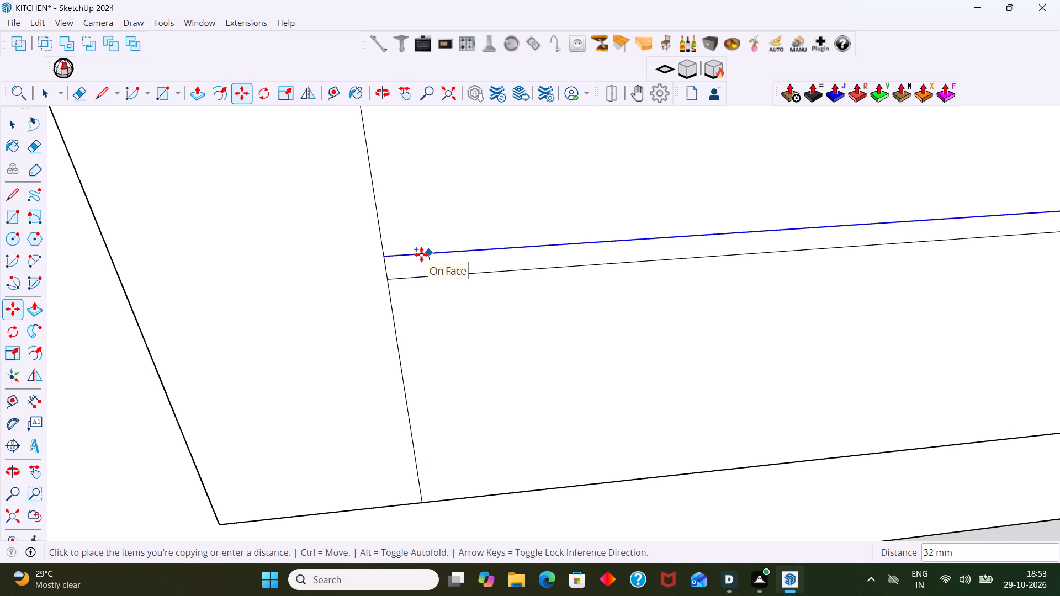
key("Up")
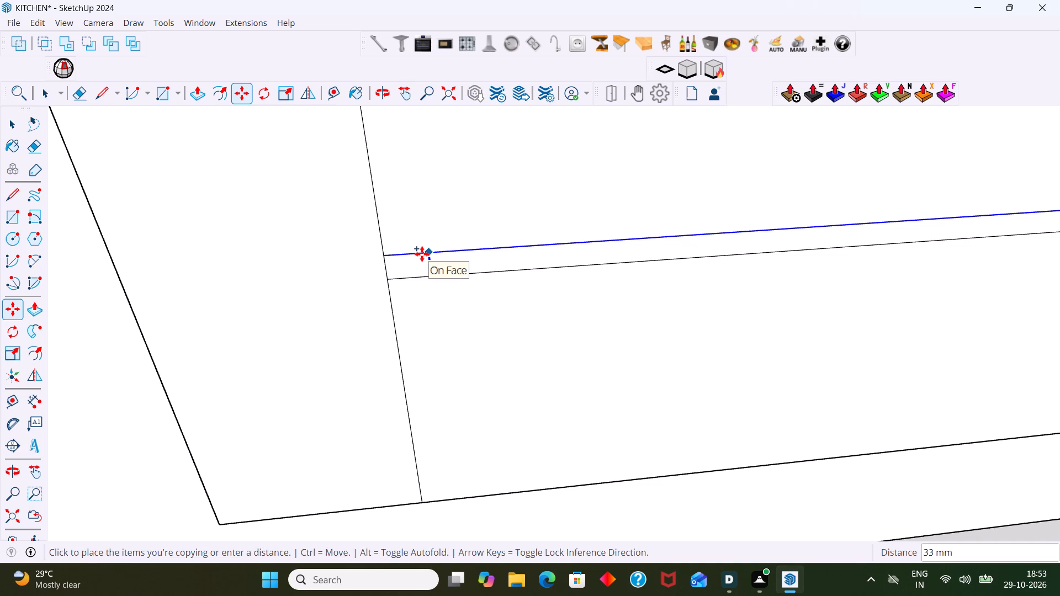
key("9")
key("Return")
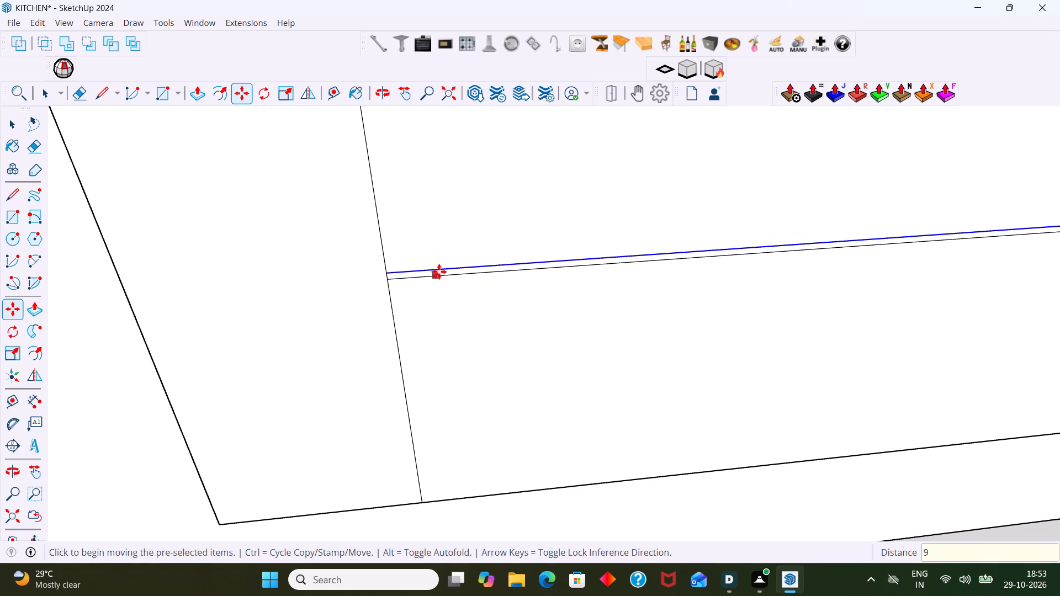
left_click(441, 269)
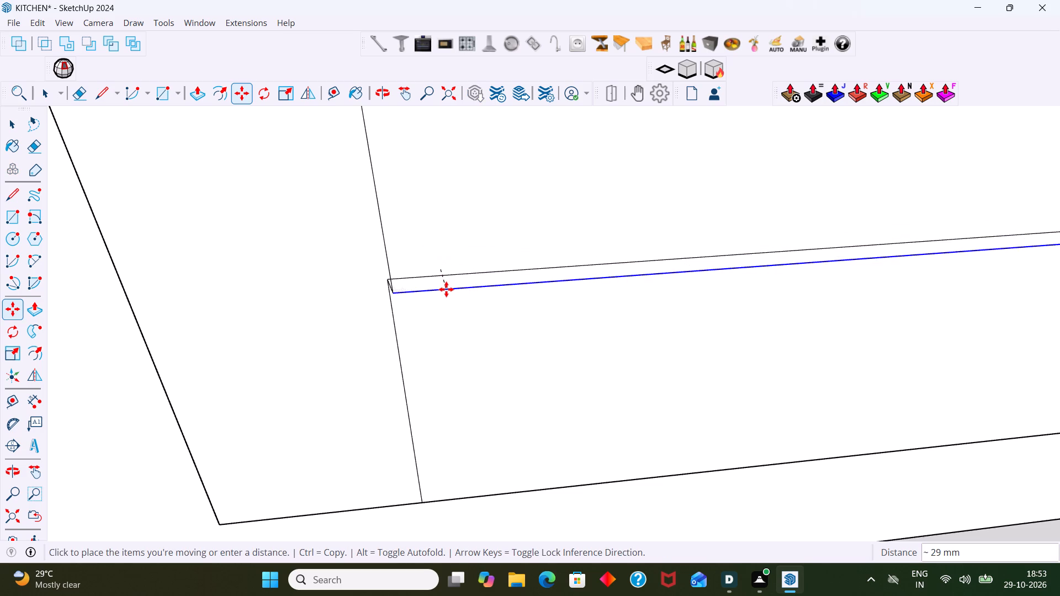
key("Up")
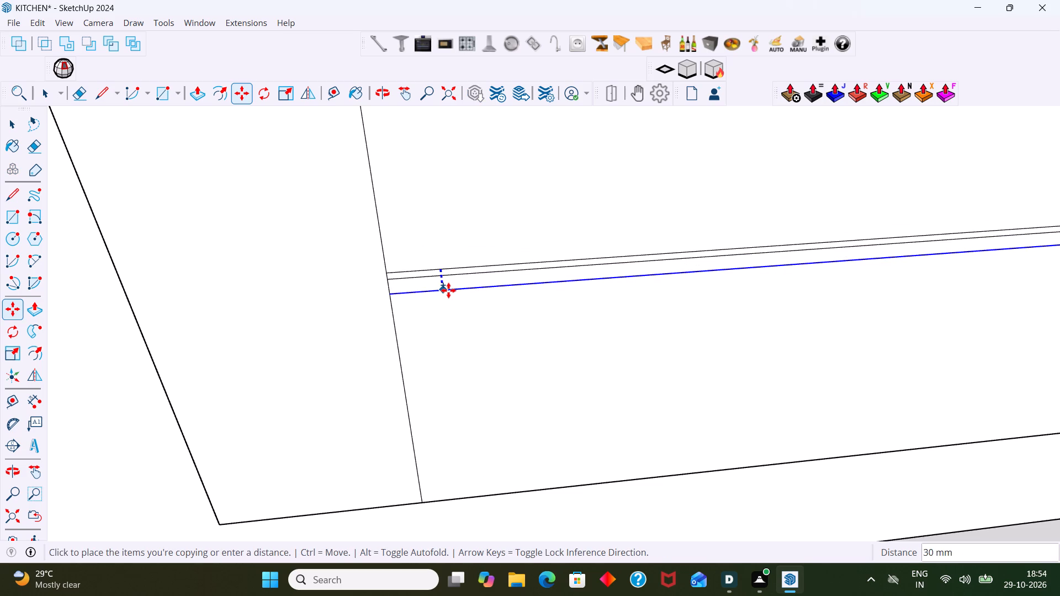
type("18")
key("Return")
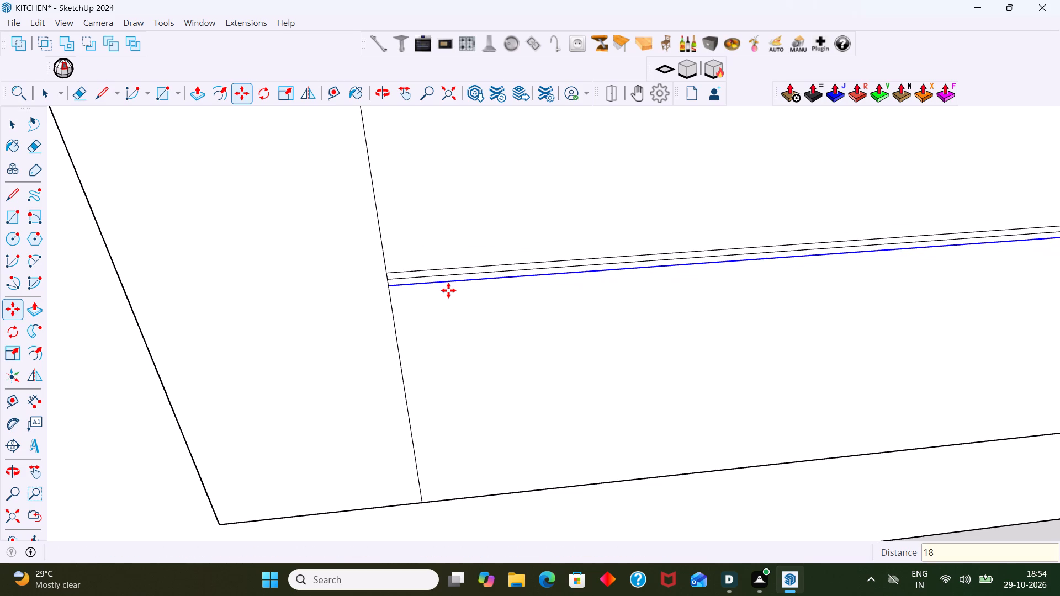
key("space")
left_click(467, 274)
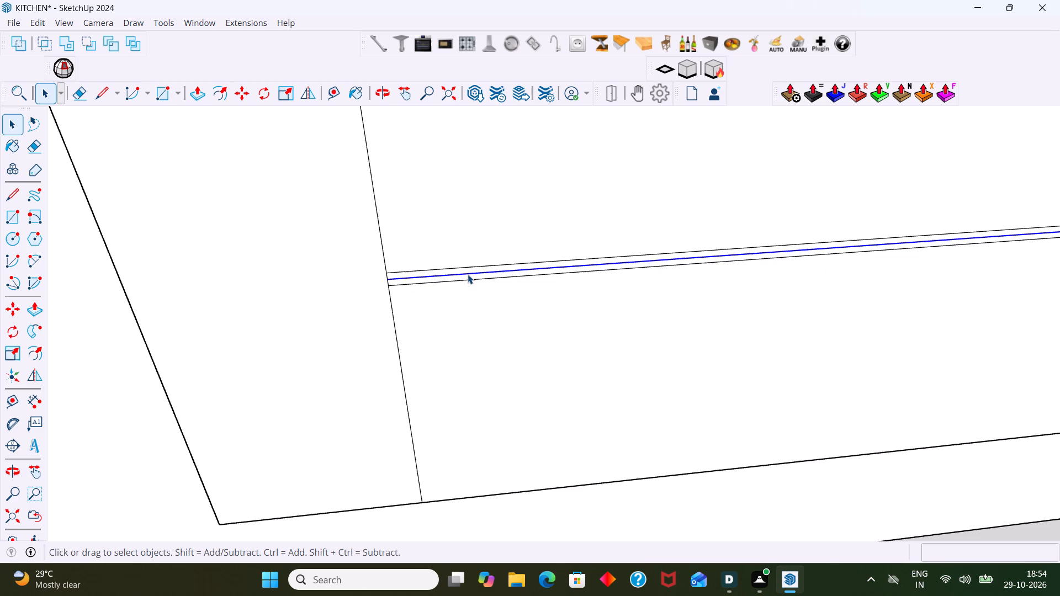
key("Delete")
Copy the full vertical divider between the middle and narrow sections 9 mm into the narrow section, and that copy 18 mm back across it.
scroll(480, 264, "down", 12)
scroll(807, 279, "down", 2)
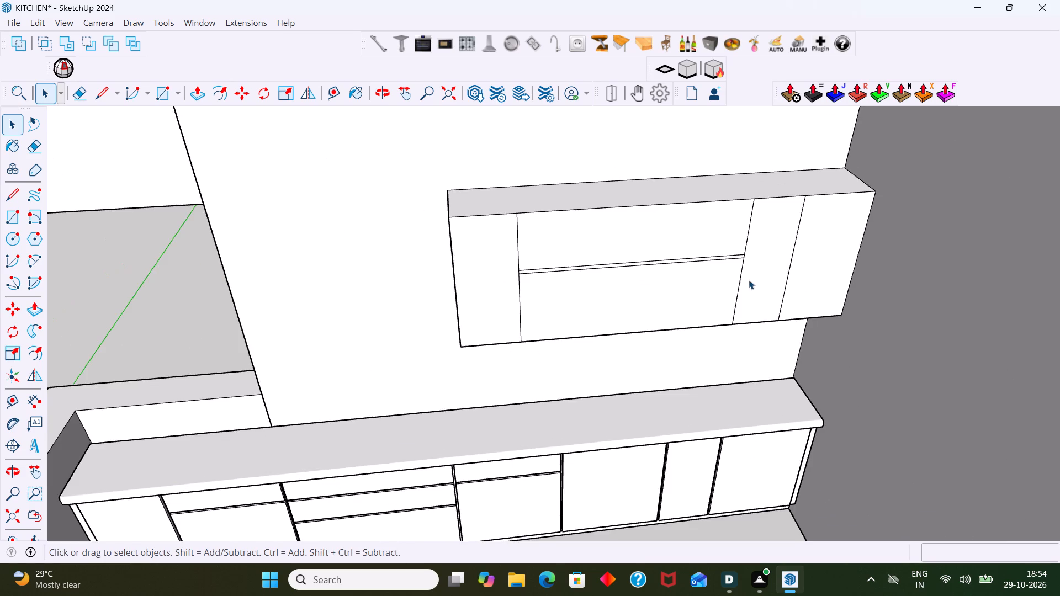
scroll(747, 281, "up", 2)
left_click(738, 291)
scroll(744, 274, "up", 3)
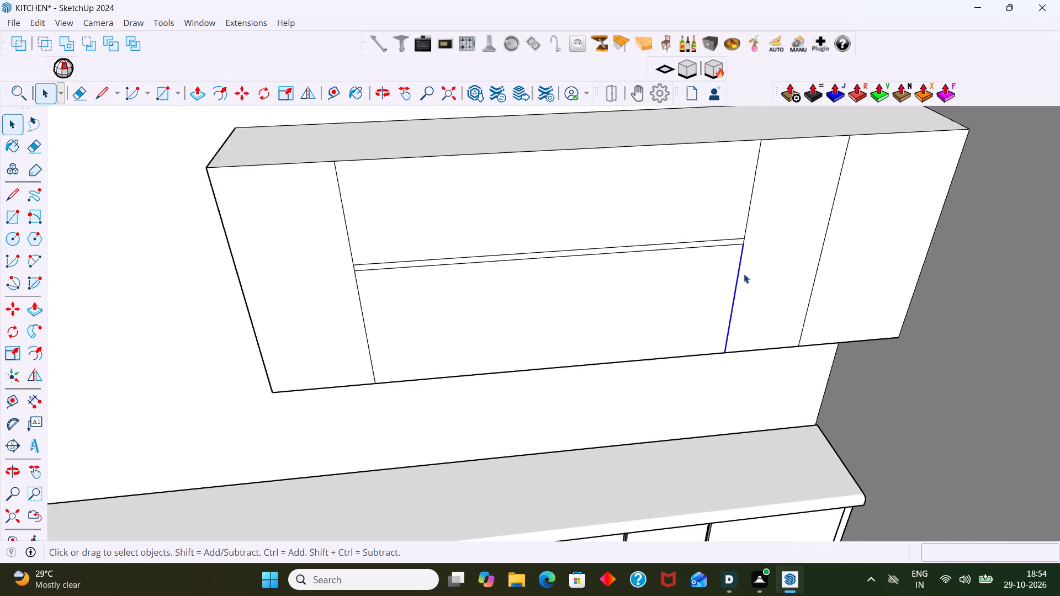
scroll(744, 274, "up", 10)
left_click(760, 201, "shift")
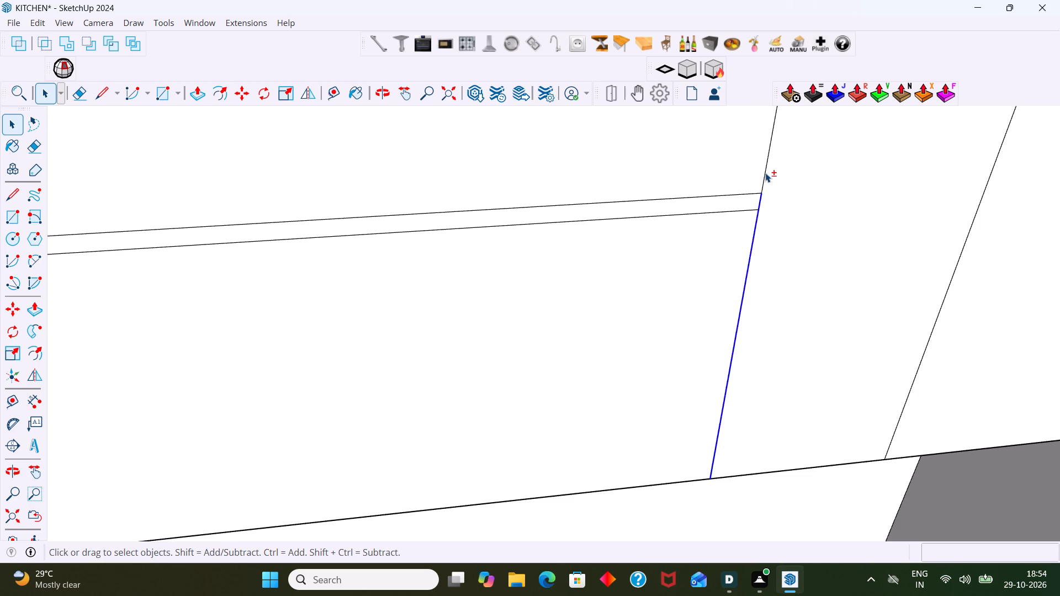
left_click(765, 173, "shift")
scroll(761, 175, "down", 6, "shift")
middle_click_drag(752, 196, 608, 242, "shift")
scroll(620, 240, "down", 5, "shift")
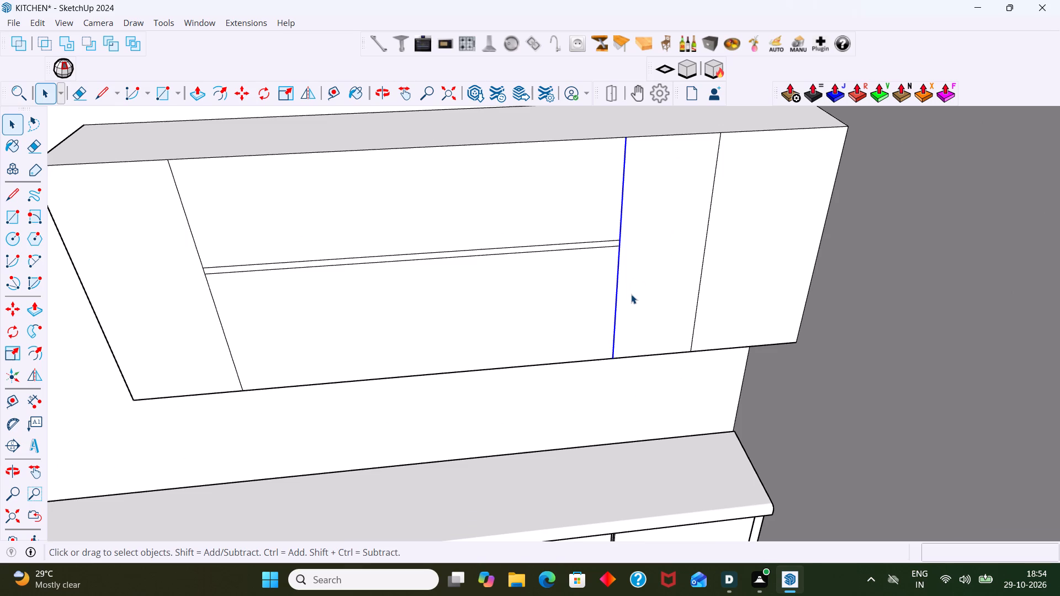
key("m")
left_click(617, 322)
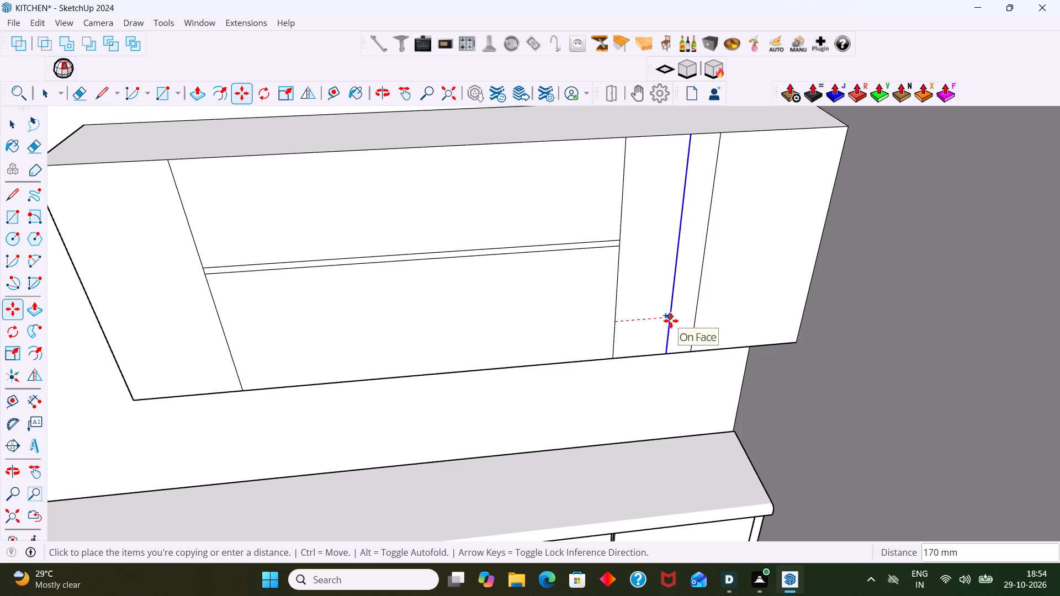
key("9")
key("Return")
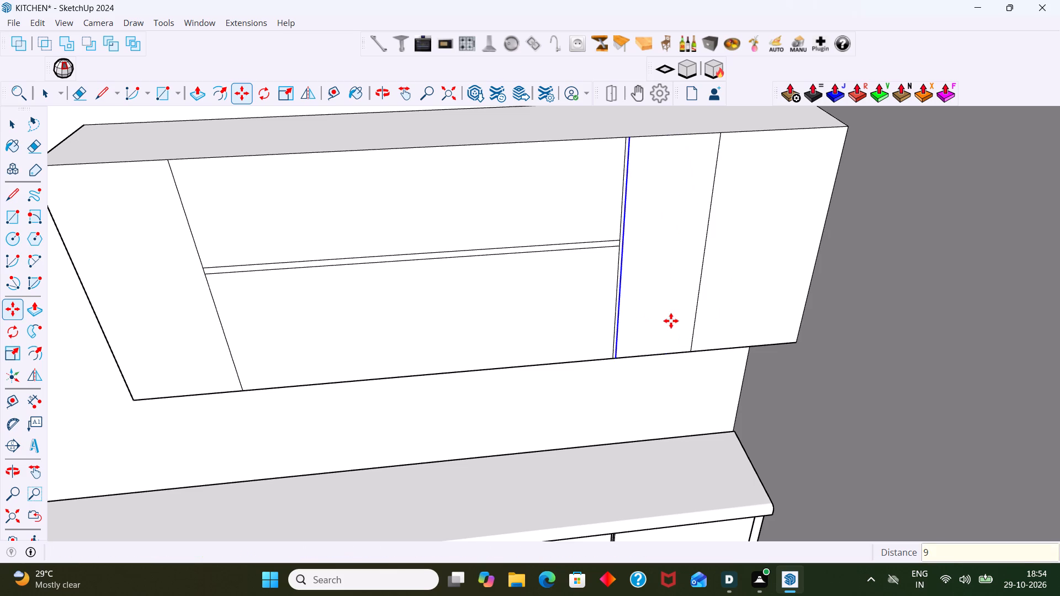
scroll(609, 352, "up", 6)
left_click(619, 354)
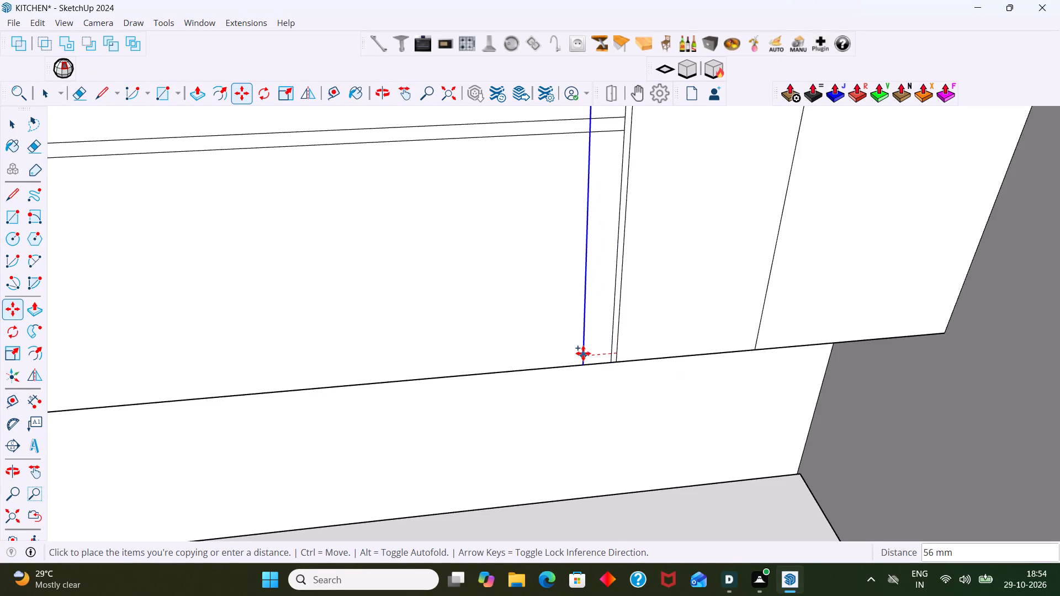
type("18")
key("Return")
Delete all segments of the original vertical divider between its two new copies beside the narrow section.
key("space")
left_click(611, 354)
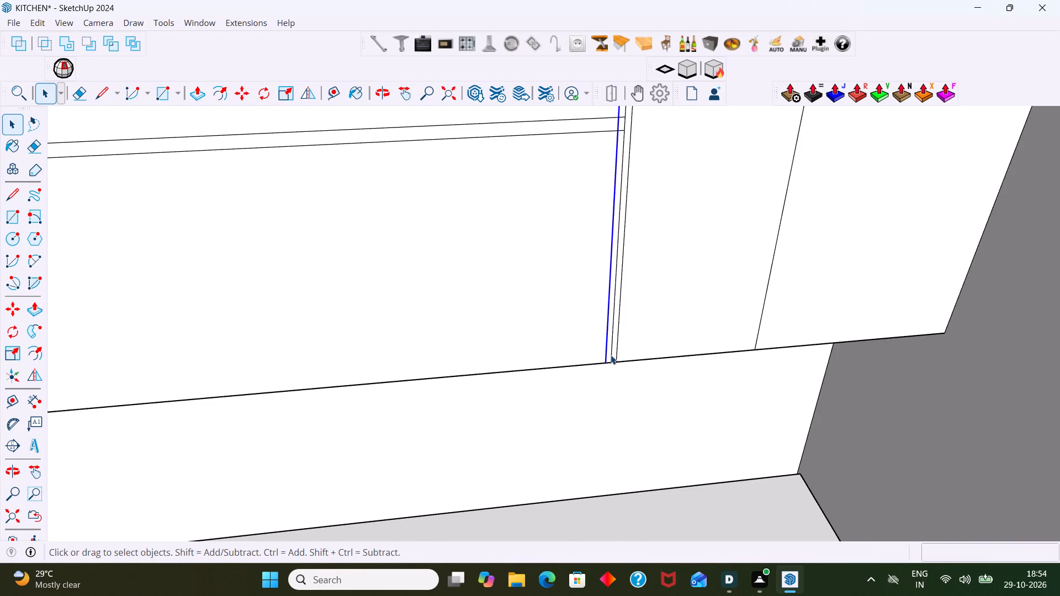
key("Delete")
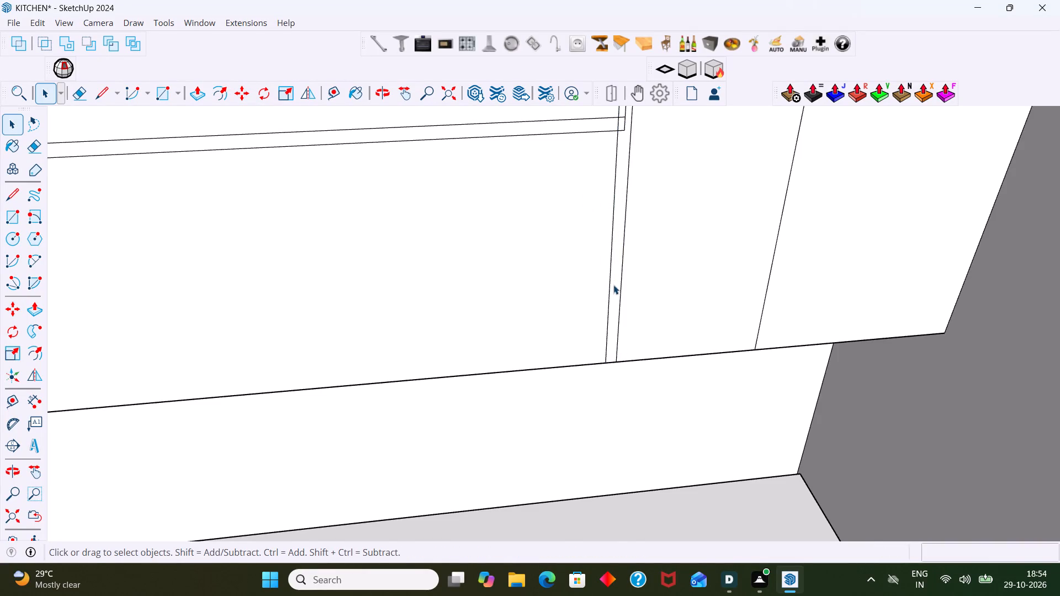
middle_click_drag(636, 288, 614, 462, "shift")
scroll(604, 328, "up", 3)
left_click(592, 342)
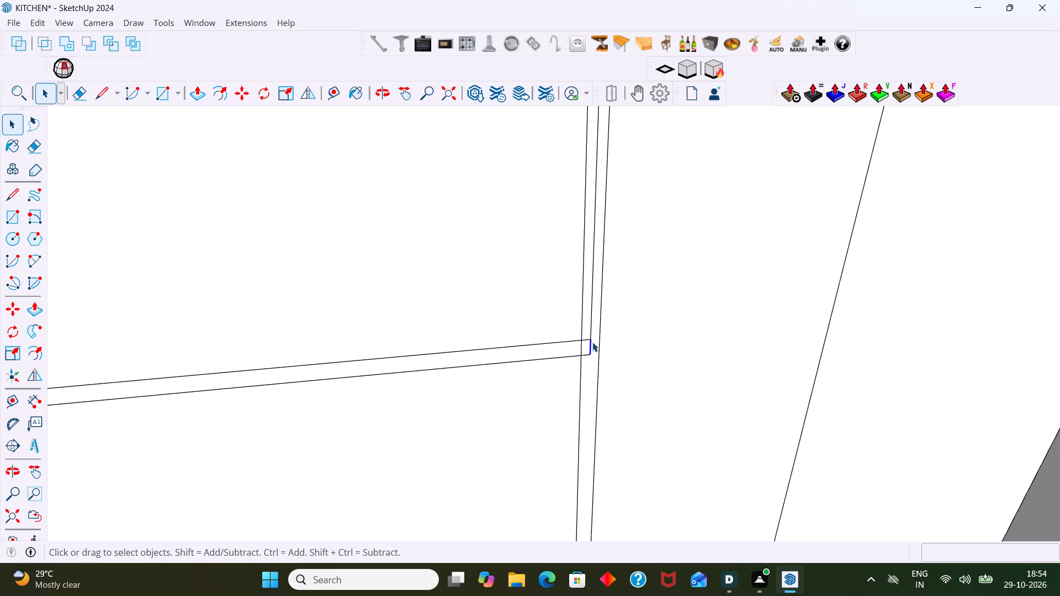
key("Delete")
left_click(592, 329)
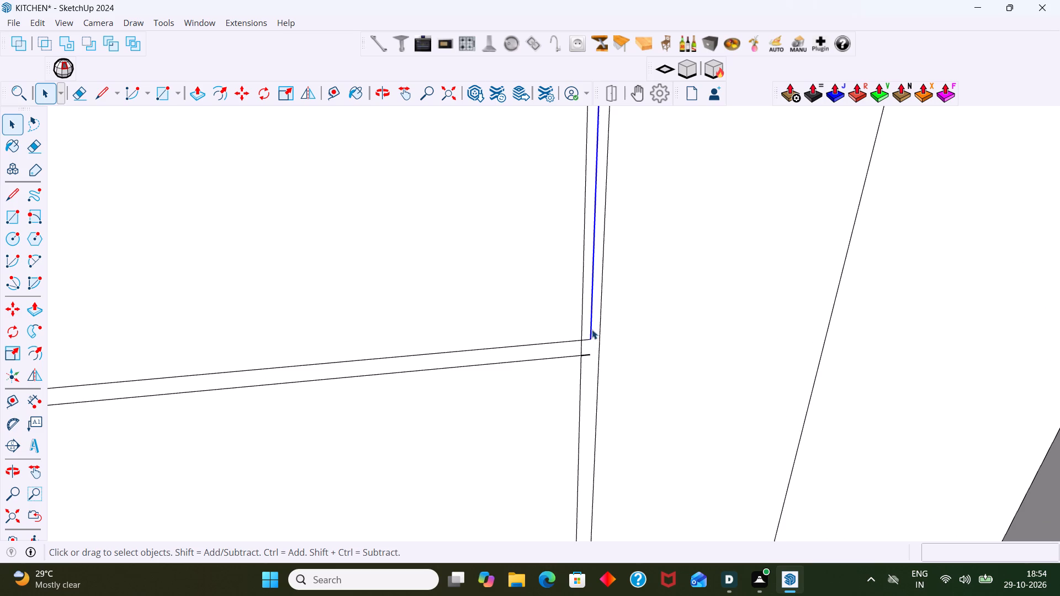
key("Delete")
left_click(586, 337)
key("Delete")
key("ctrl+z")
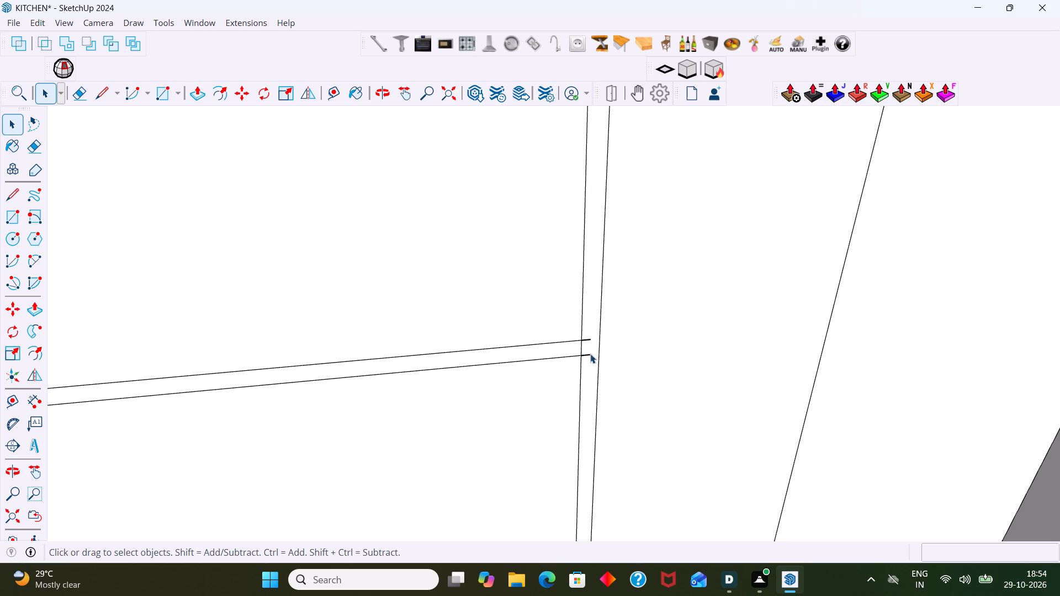
Erase the horizontal edge stubs inside the vertical strip and the short segment closing off the horizontal strip beside the narrow section.
key("e")
left_click(589, 340)
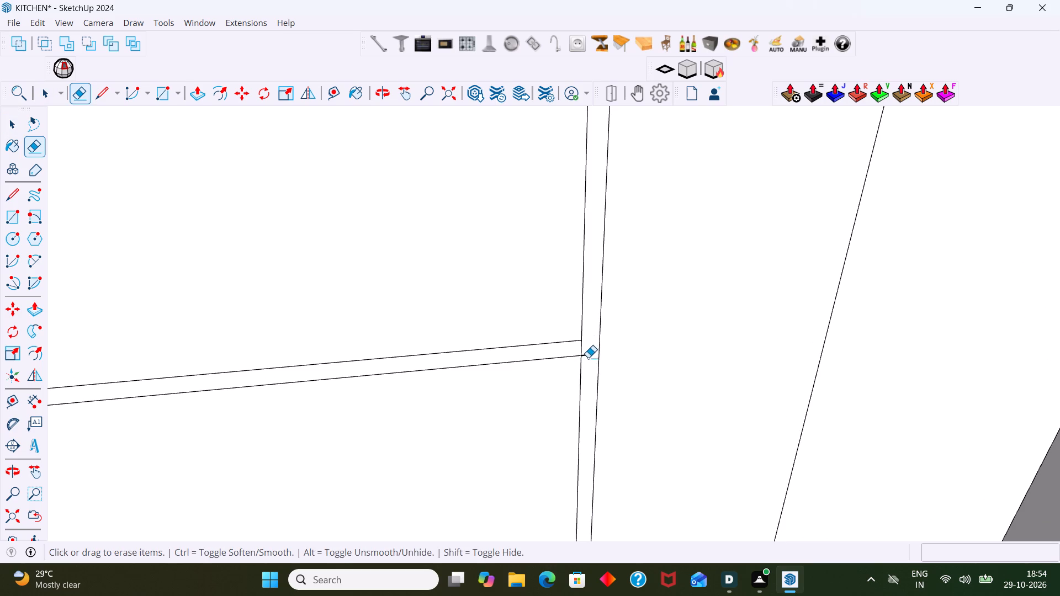
left_click(588, 358)
left_click(587, 355)
left_click(583, 351)
Copy the full vertical divider beside the cabinet's left end section 9 mm into that section, and that copy 18 mm back across it.
scroll(584, 351, "down", 10)
middle_click_drag(440, 350, 738, 309, "shift")
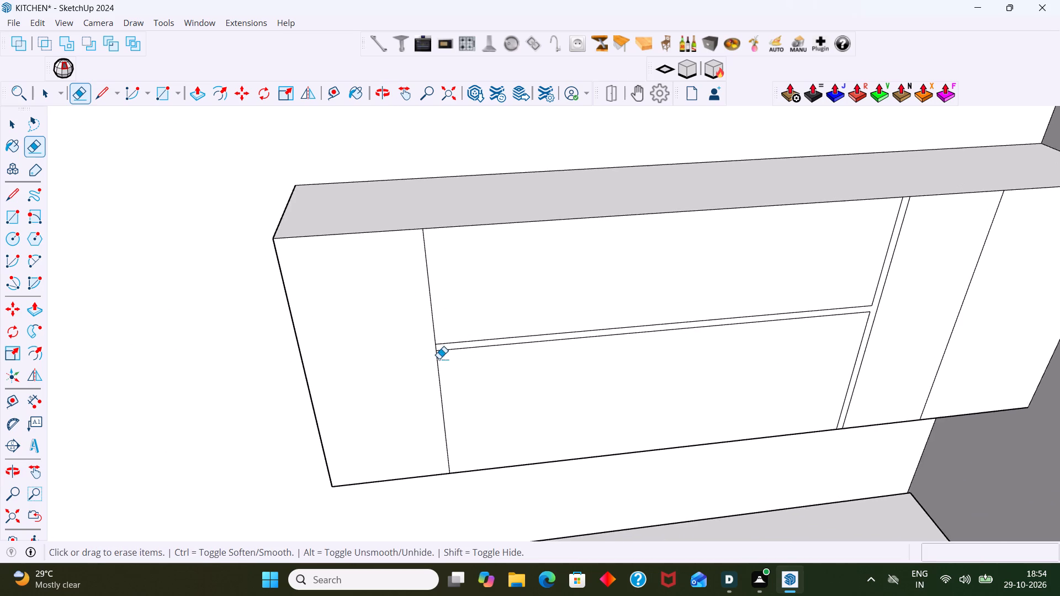
scroll(431, 359, "up", 7)
key("space")
left_click(442, 368)
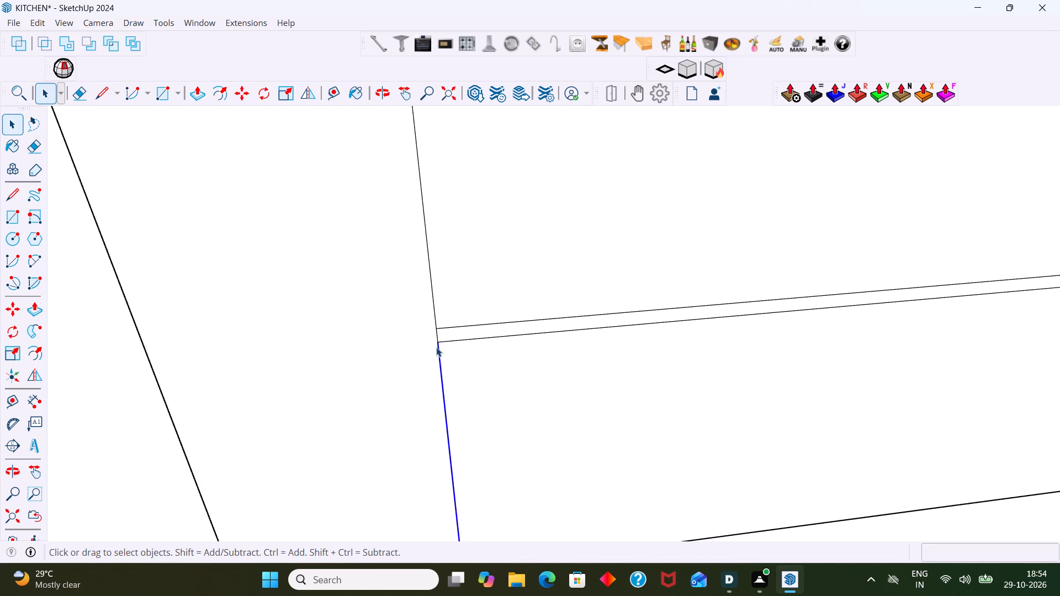
scroll(436, 343, "up", 8)
left_click(438, 328, "shift")
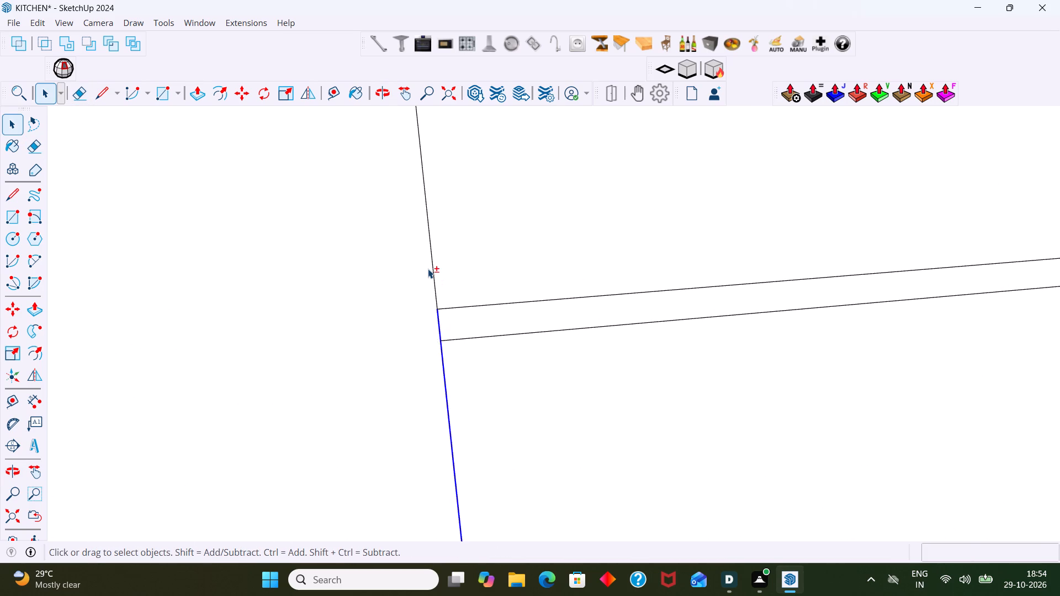
left_click(431, 269, "shift")
scroll(436, 273, "down", 16, "shift")
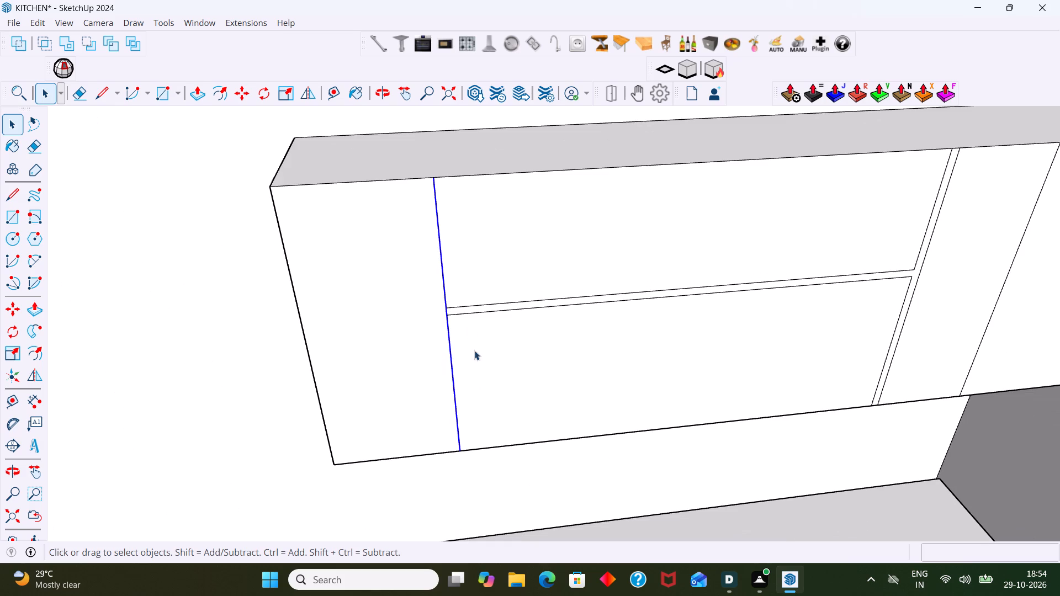
key("m")
left_click(457, 412)
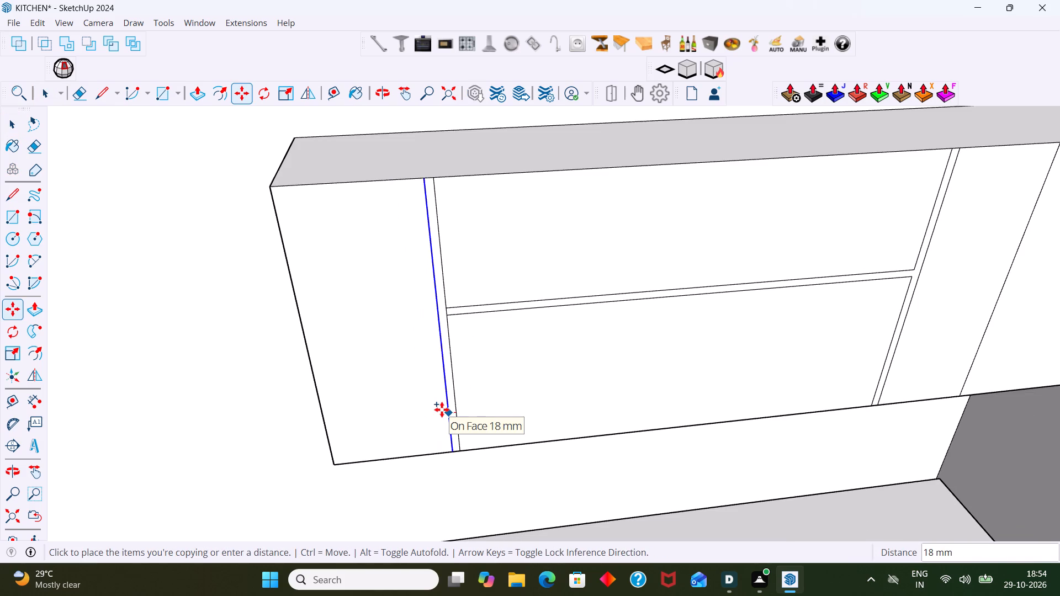
key("9")
key("Return")
scroll(427, 411, "up", 3)
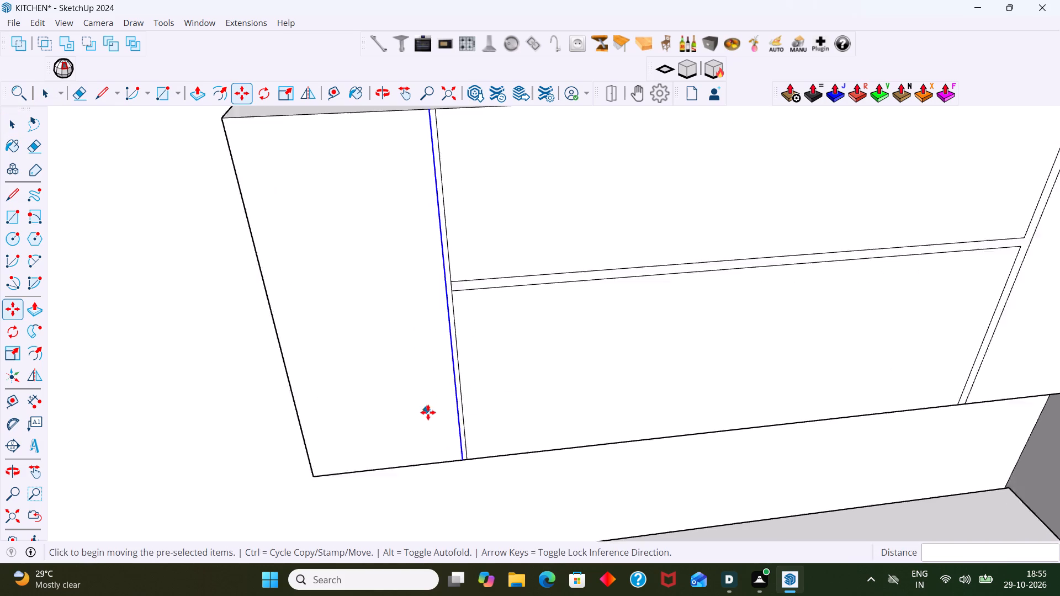
scroll(428, 412, "up", 1)
left_click(463, 417)
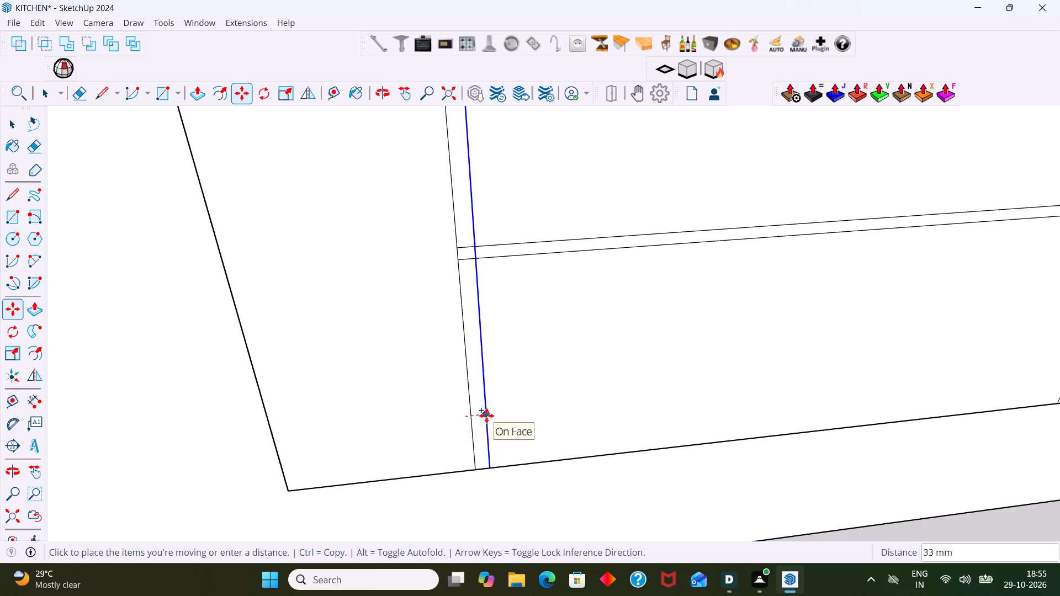
type("18")
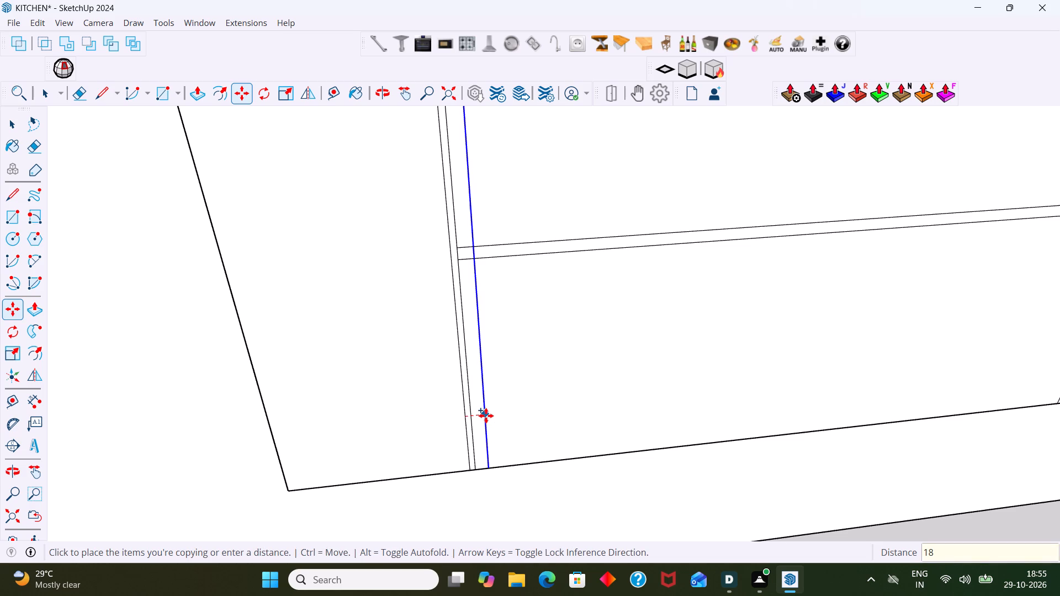
key("Return")
Erase the original divider beside the left end section, plus the horizontal stubs and short segment where the 18 mm strips meet.
key("space")
key("e")
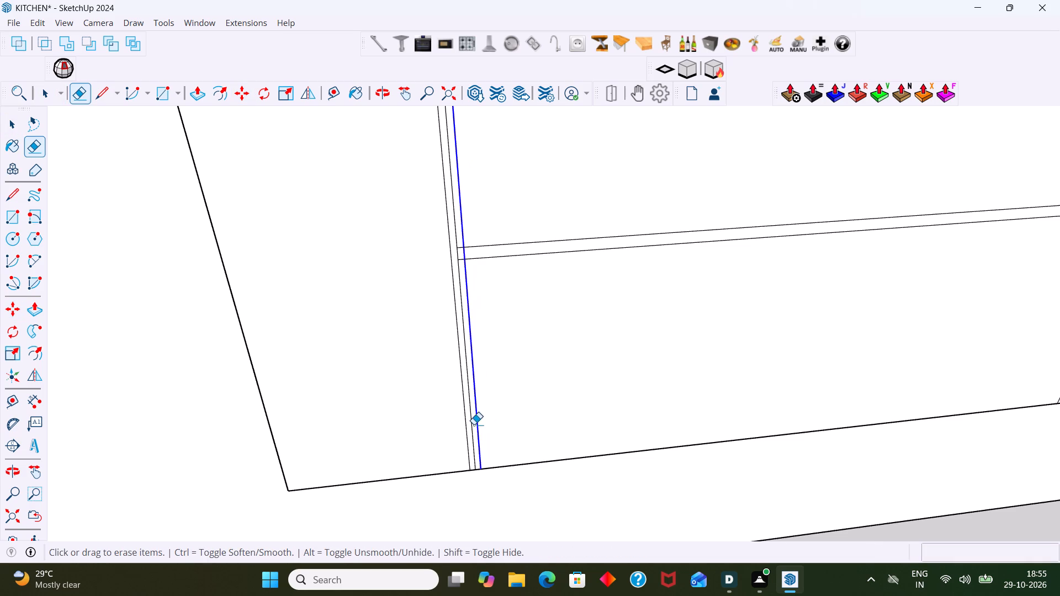
left_click(474, 426)
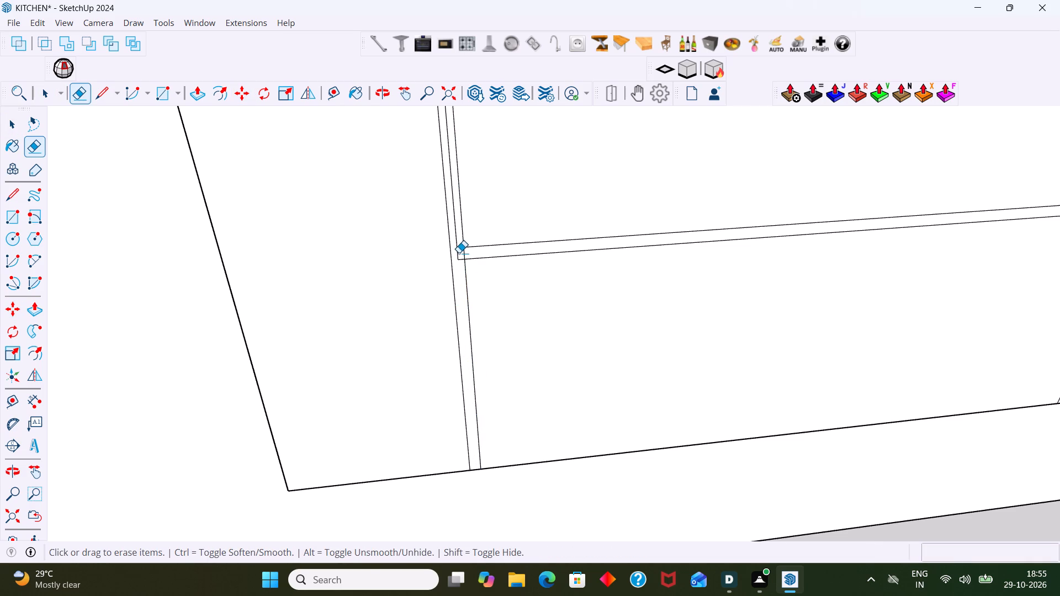
left_click(459, 253)
left_click(457, 235)
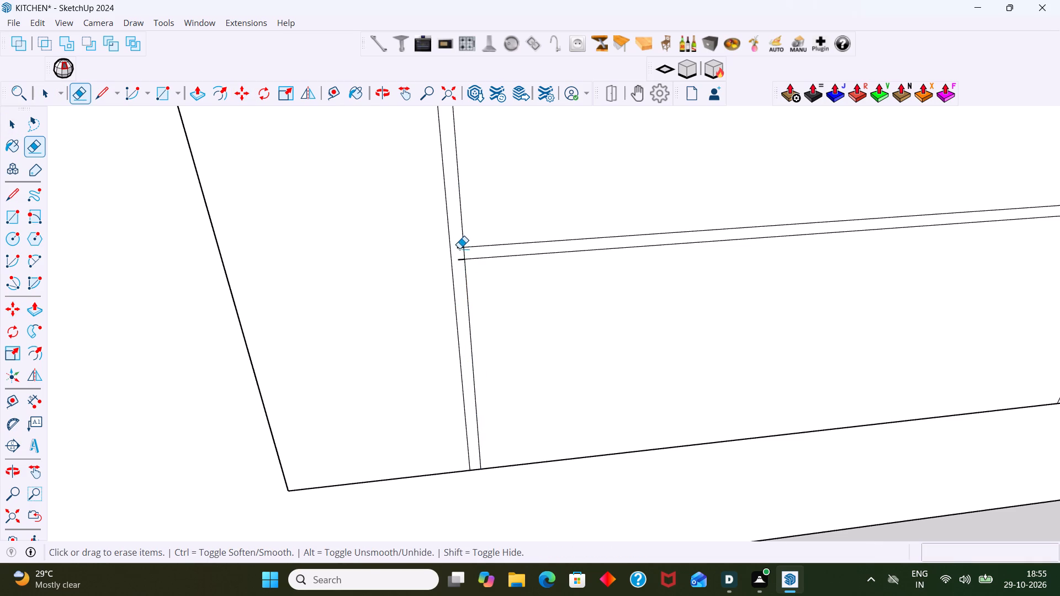
left_click(459, 248)
left_click(463, 253)
left_click(460, 259)
scroll(469, 260, "down", 2)
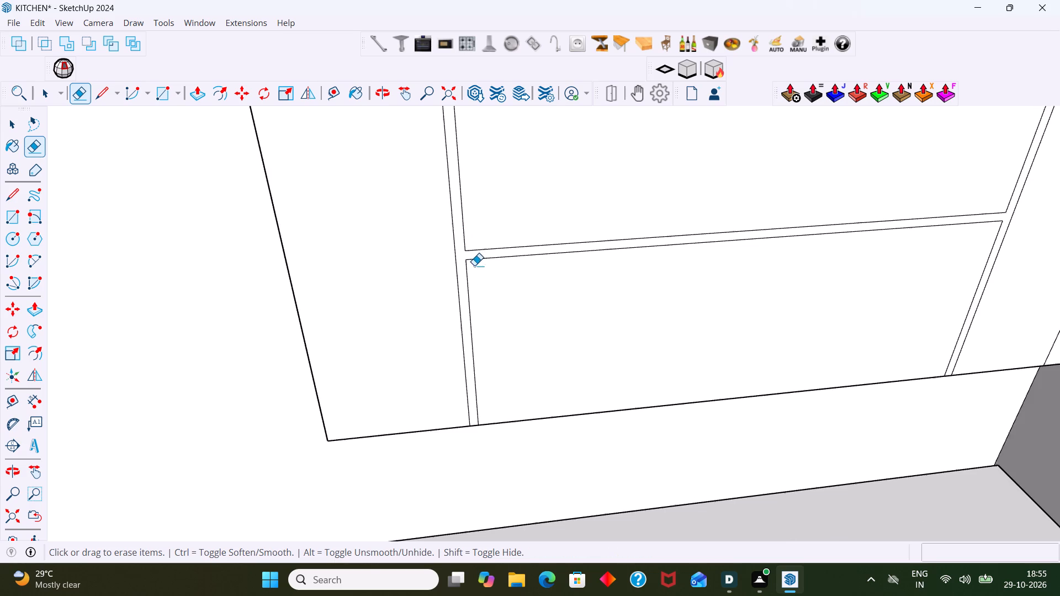
scroll(474, 265, "down", 8)
middle_click_drag(724, 313, 582, 331, "shift")
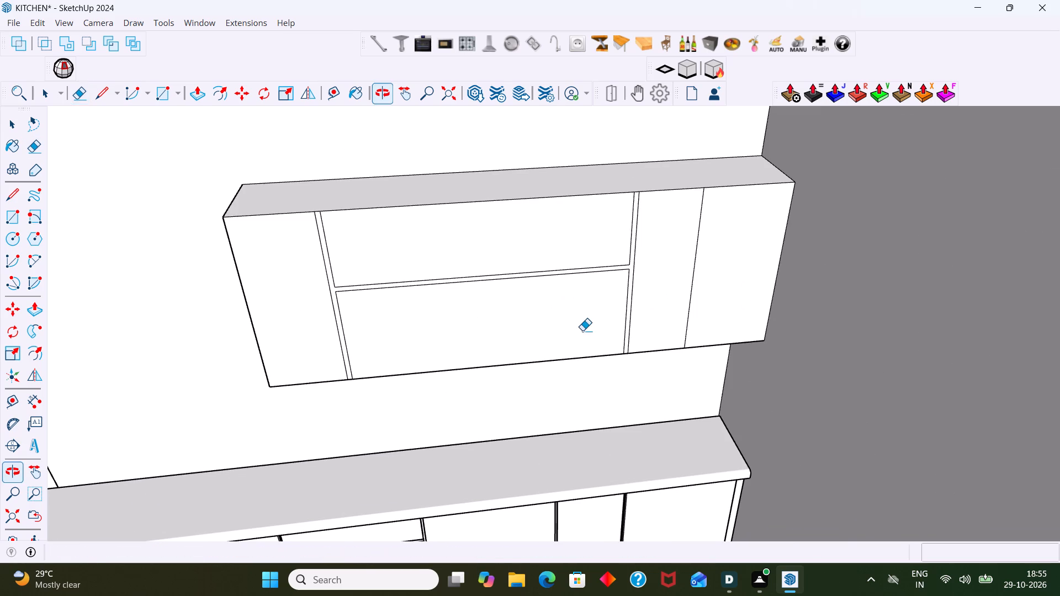
Copy the vertical divider beside the wall cabinet's right end section 9 mm into that section, and that copy 18 mm back across it.
key("space")
left_click(688, 309)
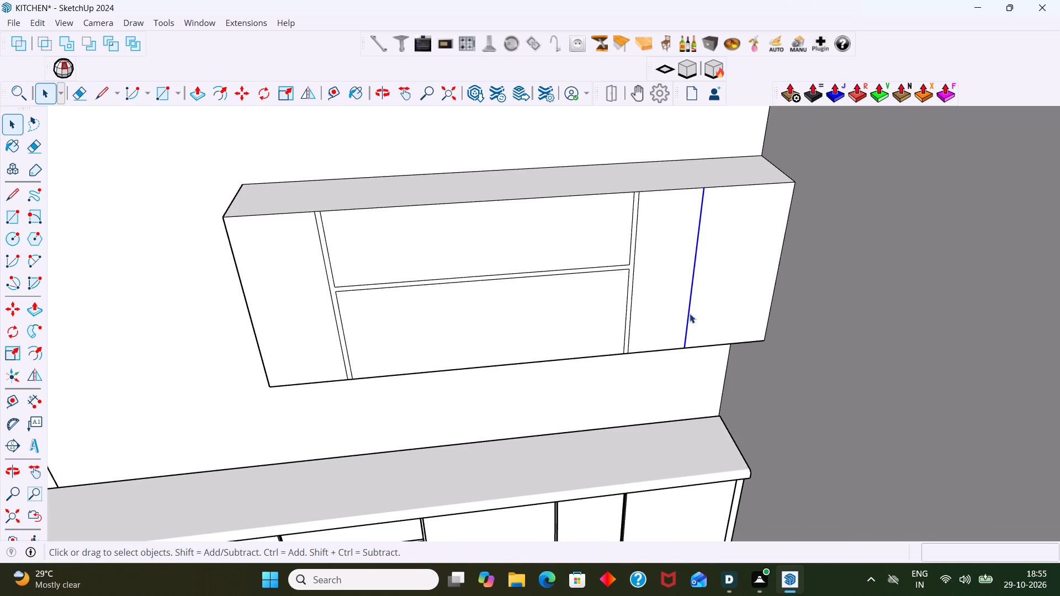
key("m")
left_click(690, 315)
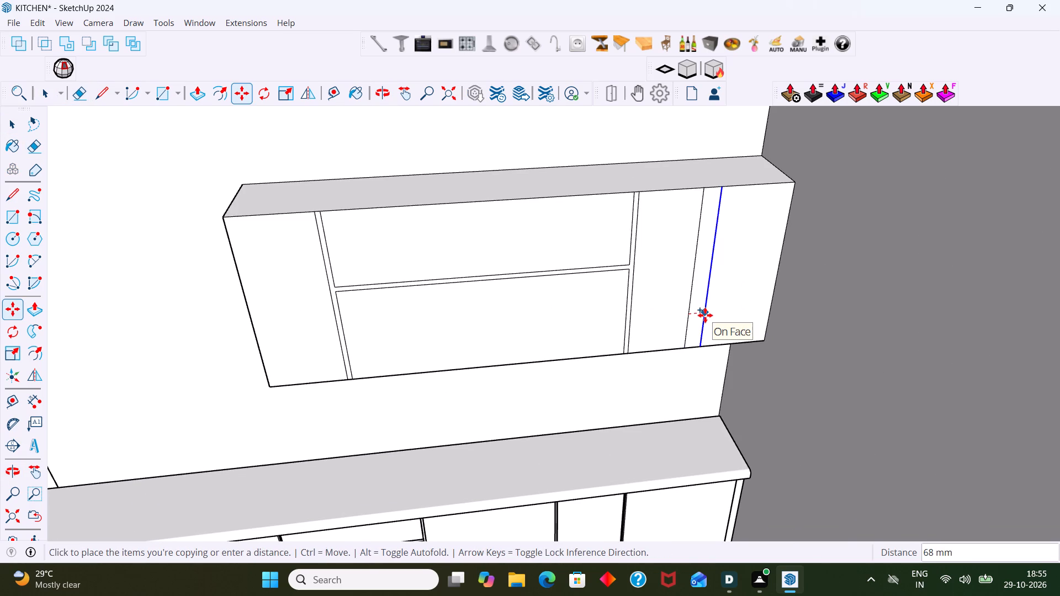
key("9")
key("Return")
scroll(702, 324, "up", 3)
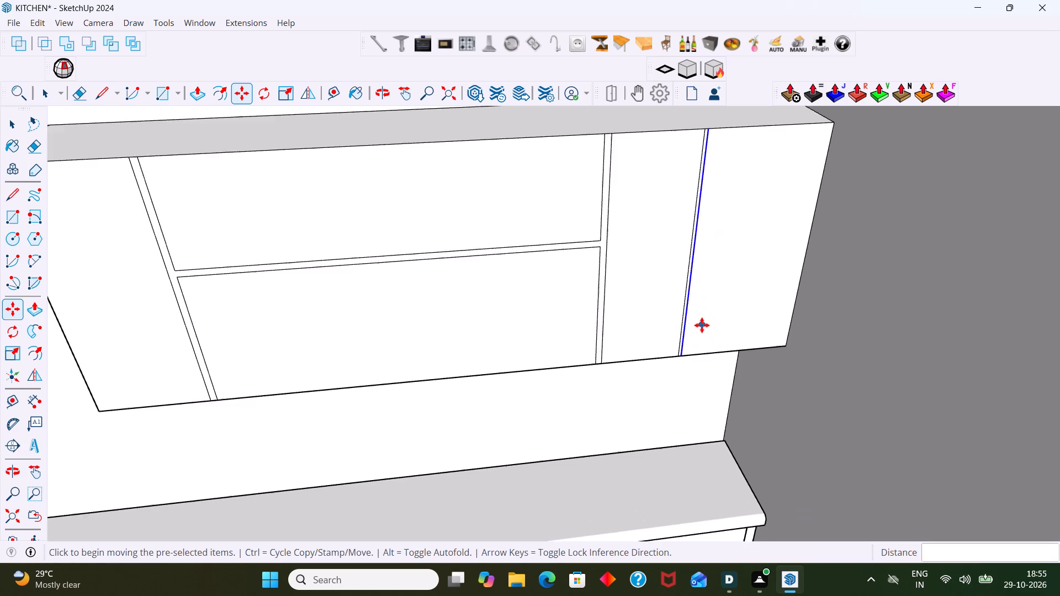
scroll(702, 325, "up", 4)
left_click(676, 355)
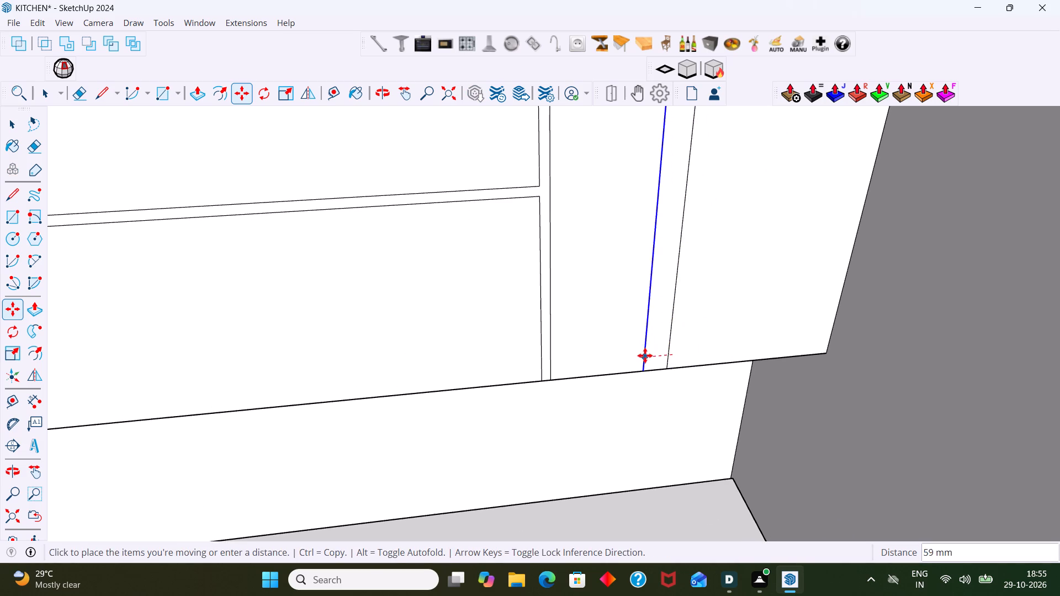
type("18")
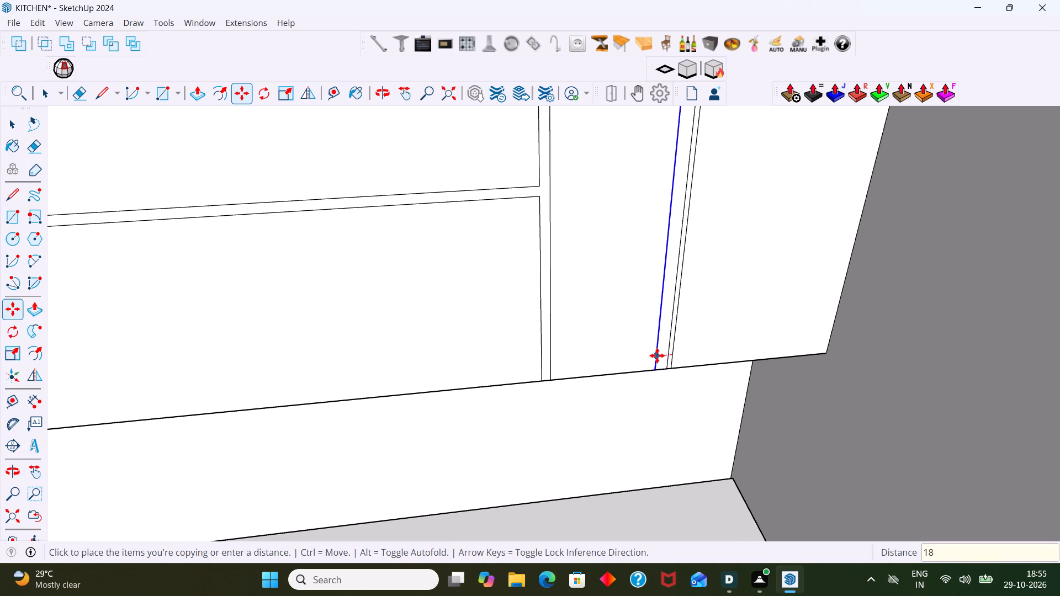
key("Return")
Delete the original vertical divider between its two new copies beside the right end section.
key("space")
left_click(667, 356)
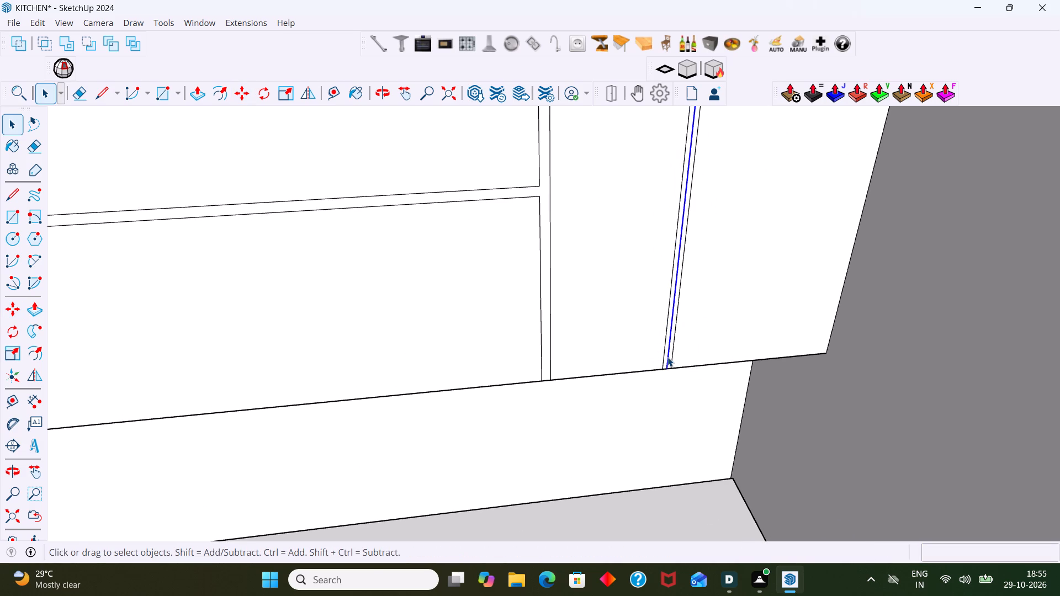
key("Delete")
Examine the wall cabinet's front and left end together with the base cabinets and adjoining walls from several angles.
scroll(673, 358, "down", 8)
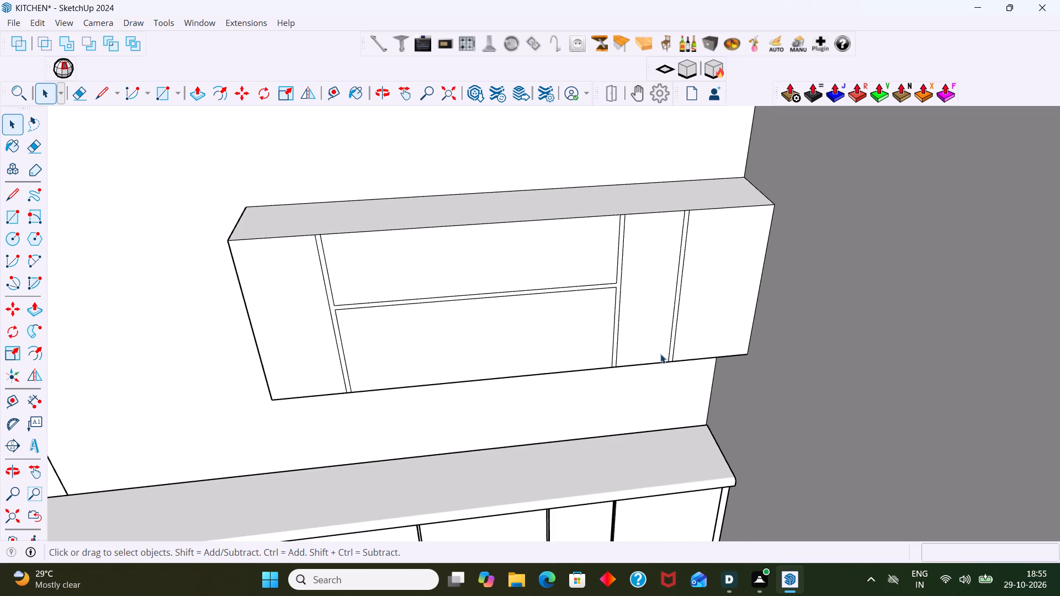
middle_click_drag(658, 355, 668, 407, "shift")
scroll(658, 390, "up", 3)
scroll(659, 369, "down", 9)
middle_click_drag(654, 366, 776, 304, "shift")
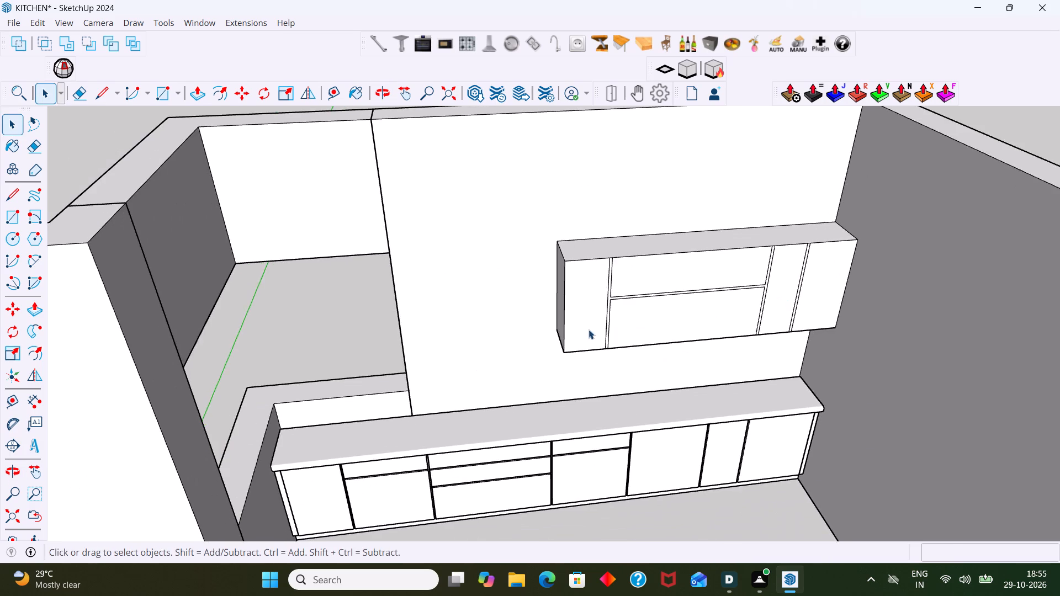
scroll(579, 326, "up", 6)
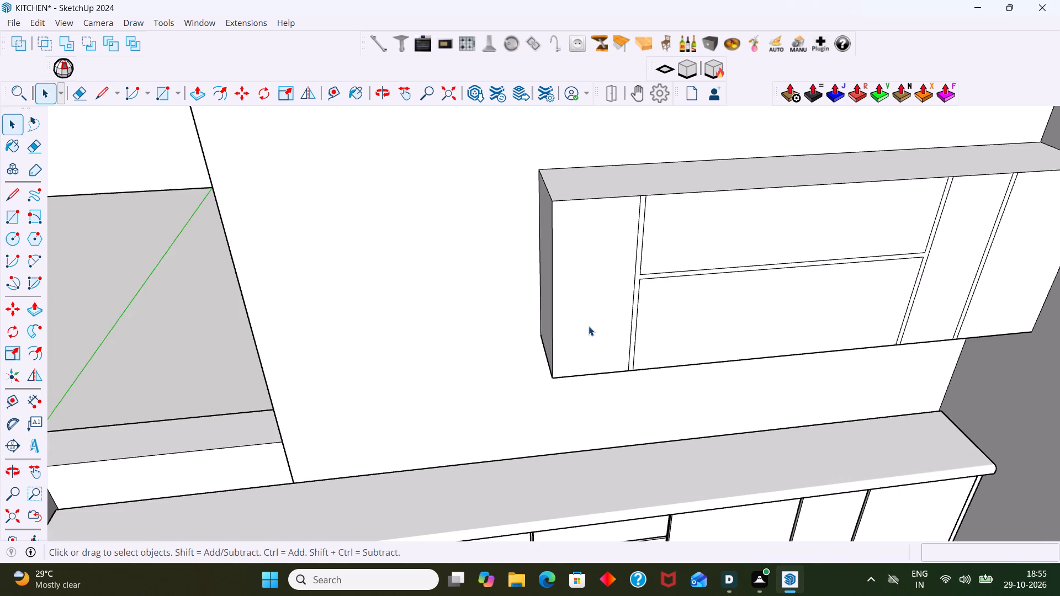
scroll(577, 320, "down", 5)
middle_click_drag(573, 321, 771, 322)
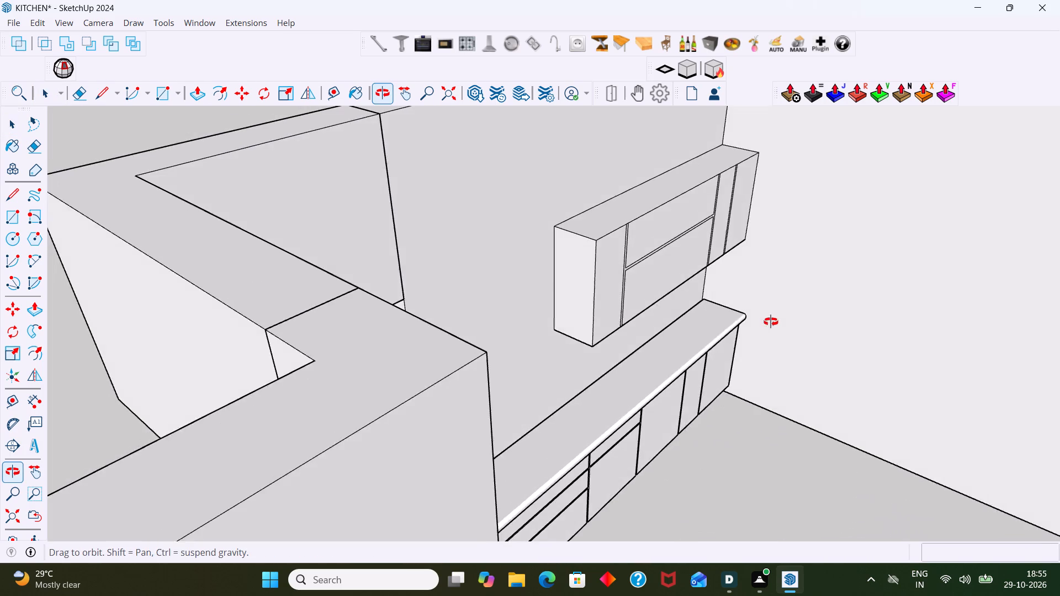
middle_click_drag(771, 322, 658, 310)
scroll(683, 304, "down", 4)
middle_click_drag(677, 292, 533, 291)
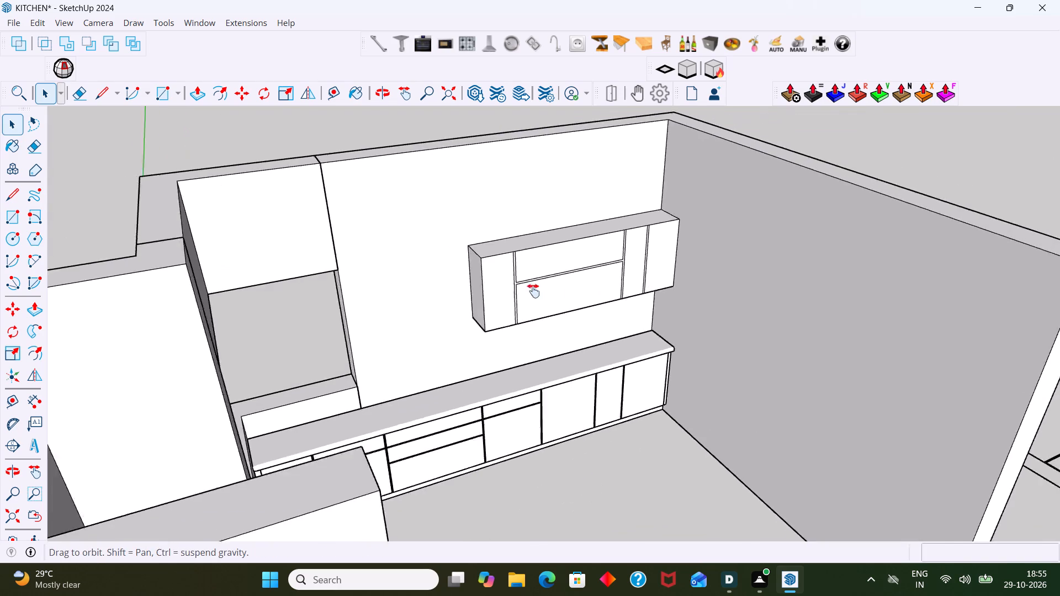
middle_click_drag(533, 291, 500, 296)
scroll(580, 289, "up", 8)
middle_click_drag(570, 285, 354, 329)
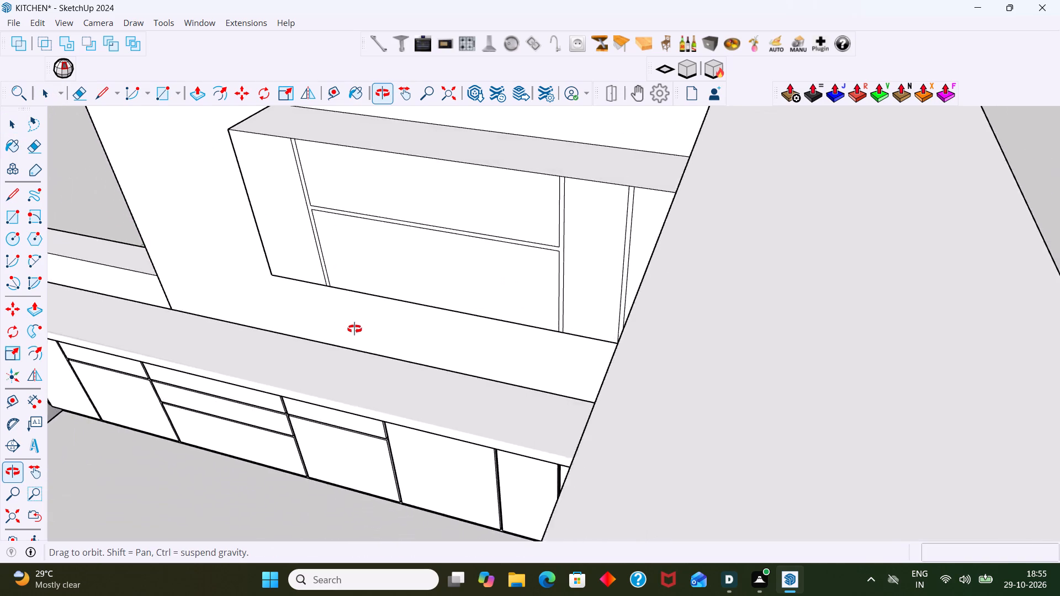
middle_click_drag(354, 329, 476, 318)
scroll(254, 312, "down", 2)
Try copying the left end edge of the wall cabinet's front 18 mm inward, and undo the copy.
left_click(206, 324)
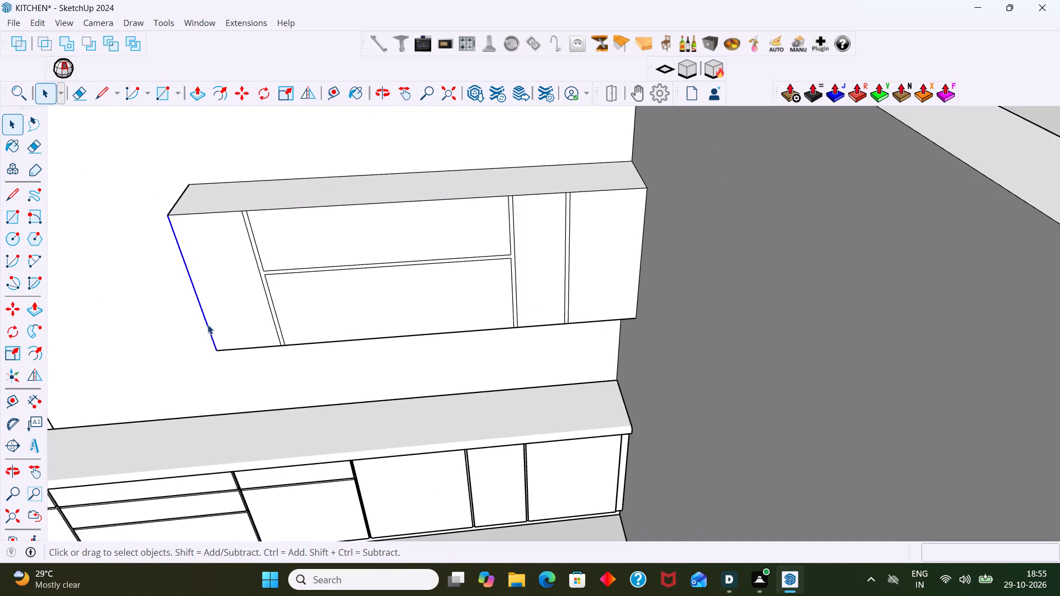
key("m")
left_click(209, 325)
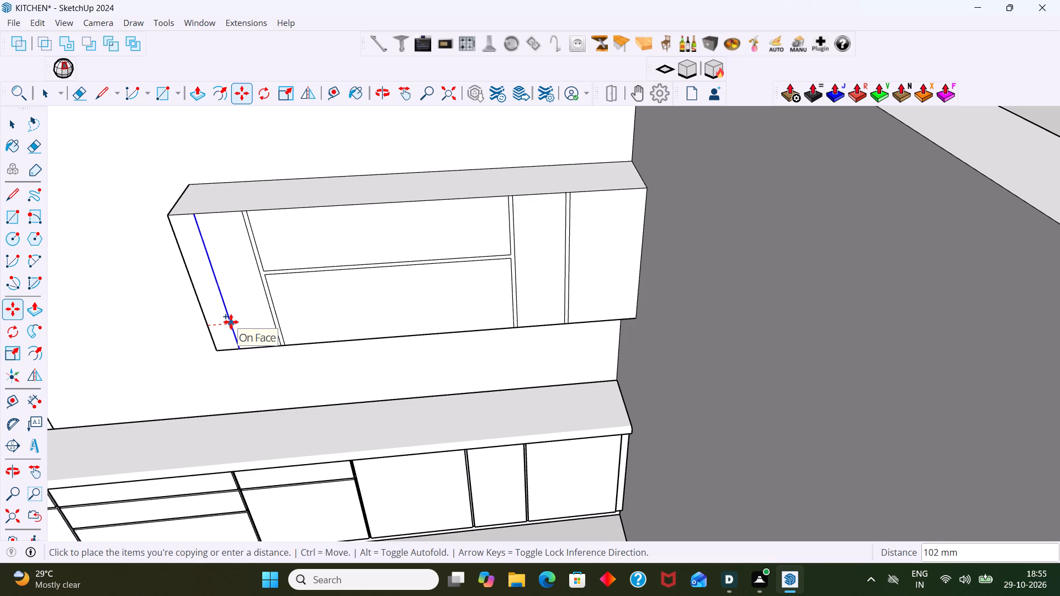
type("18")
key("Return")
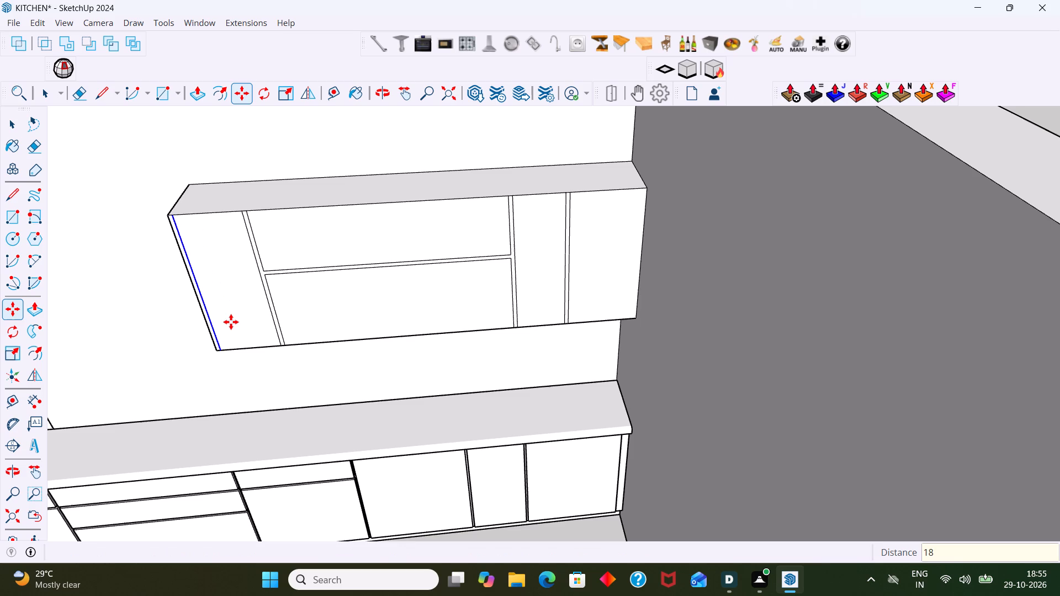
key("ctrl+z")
Copy the left and right end edges of the wall cabinet's front 36 mm inward.
left_click(209, 336)
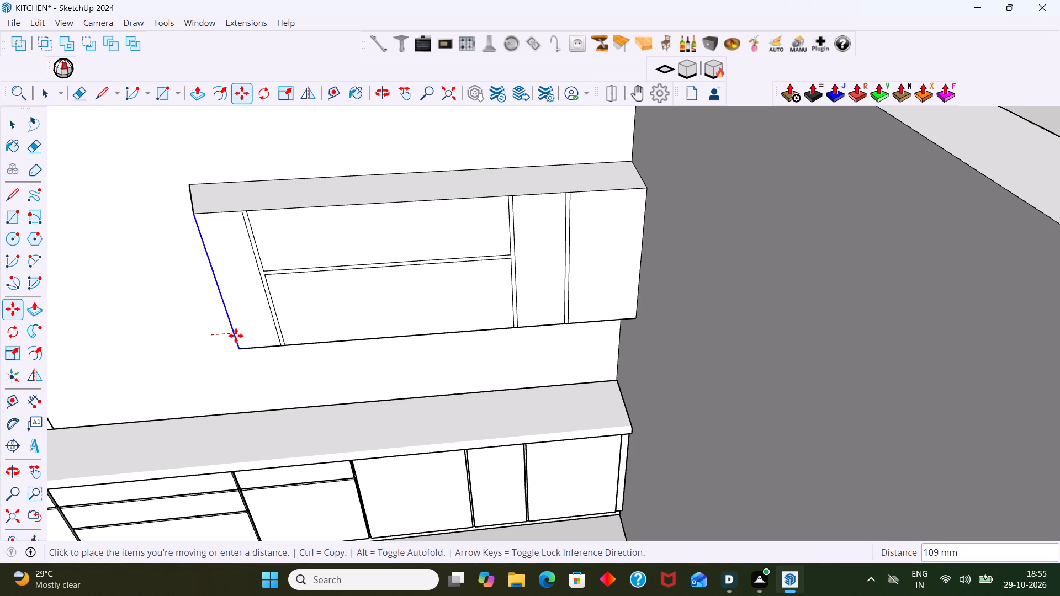
type("36")
key("Return")
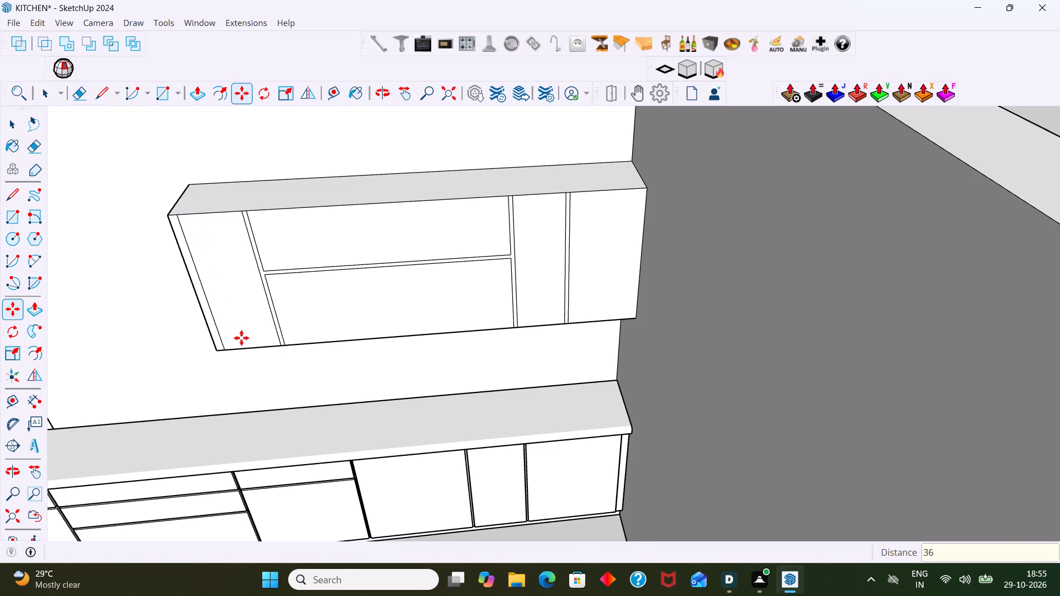
left_click(641, 259)
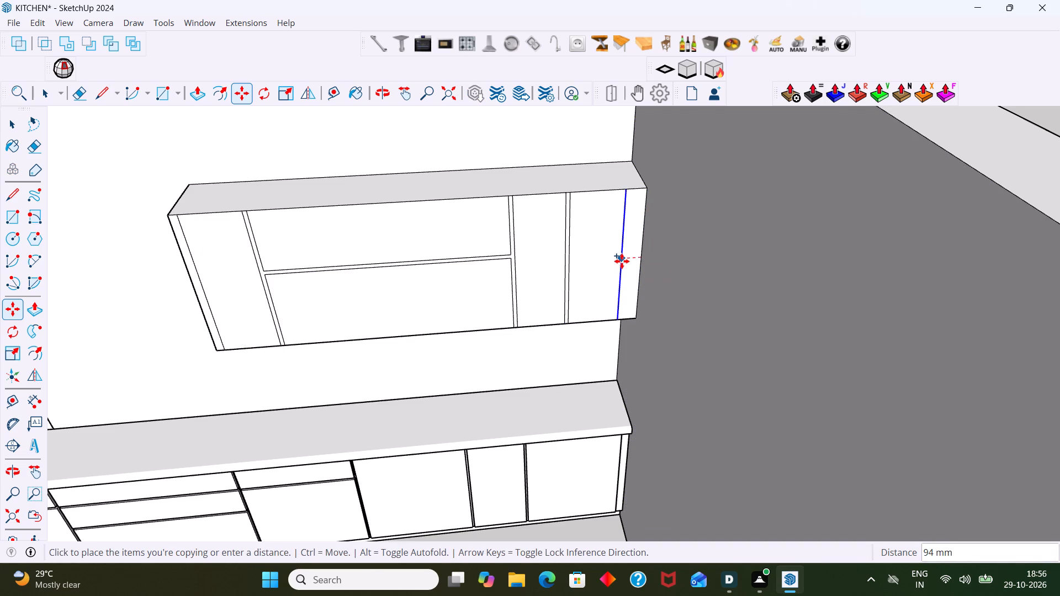
type("36")
key("Return")
Select every segment of the wall cabinet's top front edge, including the short ones above the vertical strips and end margins.
key("space")
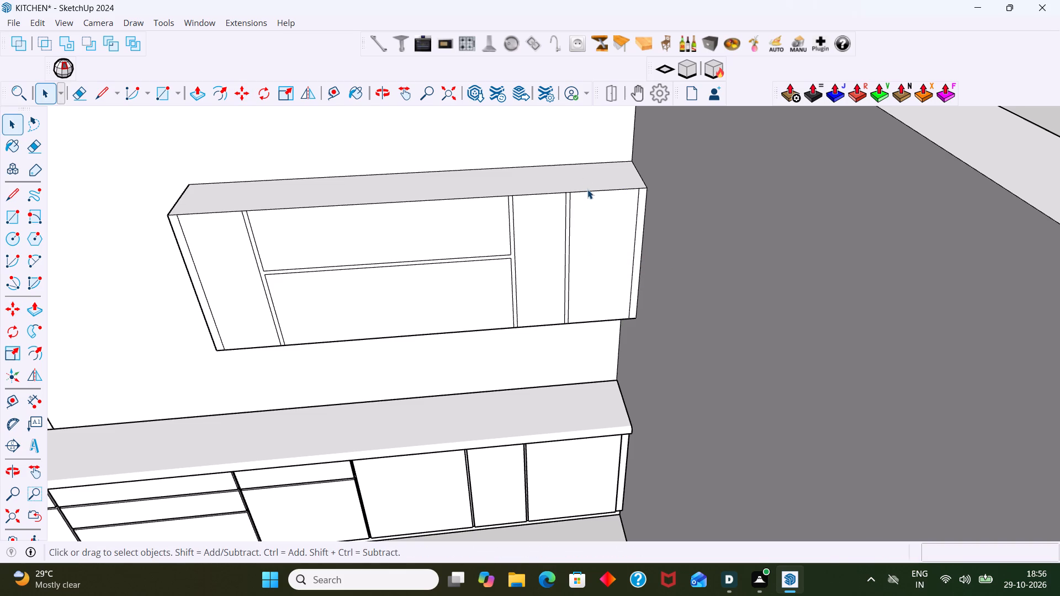
left_click(587, 189)
left_click(549, 196)
scroll(550, 194, "up", 6)
left_click(620, 190, "shift")
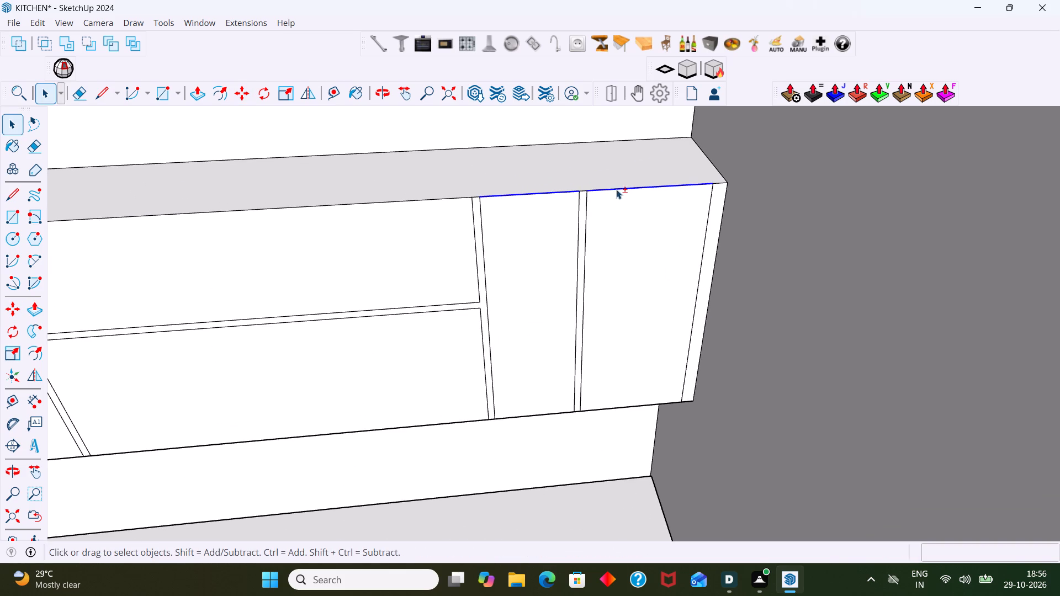
left_click(581, 191, "shift")
left_click(719, 183, "shift")
left_click(453, 198, "shift")
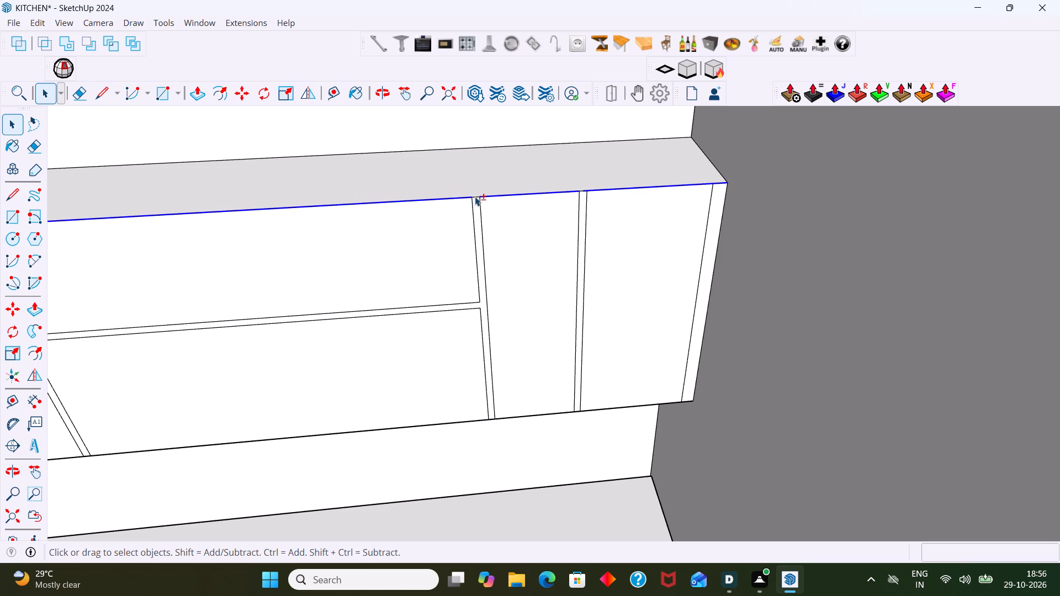
left_click(475, 196, "shift")
scroll(468, 205, "down", 5, "shift")
middle_click_drag(432, 219, 666, 207, "shift")
scroll(358, 227, "up", 5, "shift")
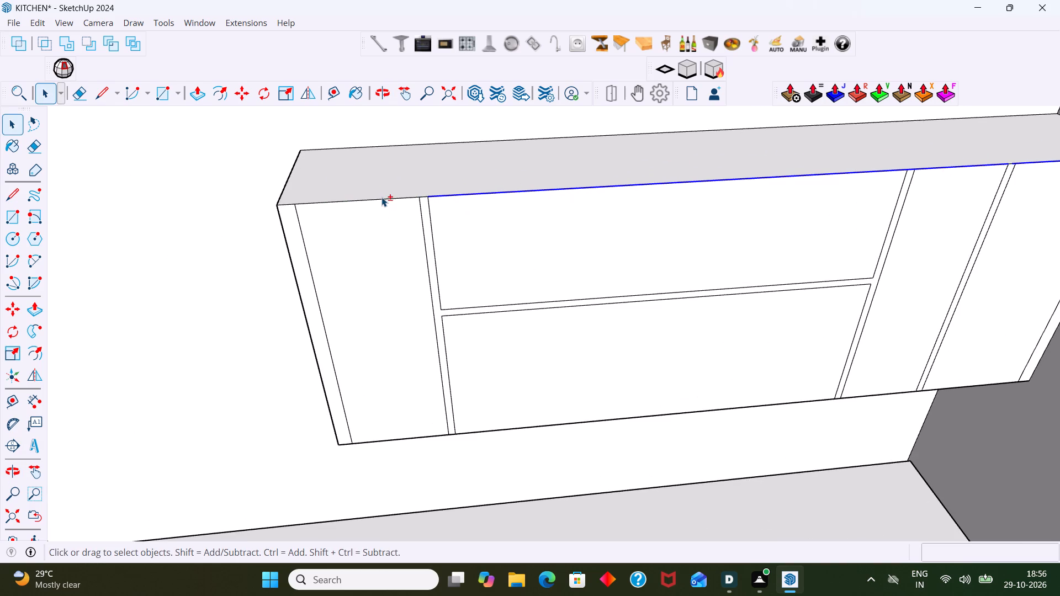
left_click(381, 198, "shift")
left_click(423, 196, "shift")
left_click(283, 205, "shift")
scroll(326, 227, "down", 6, "shift")
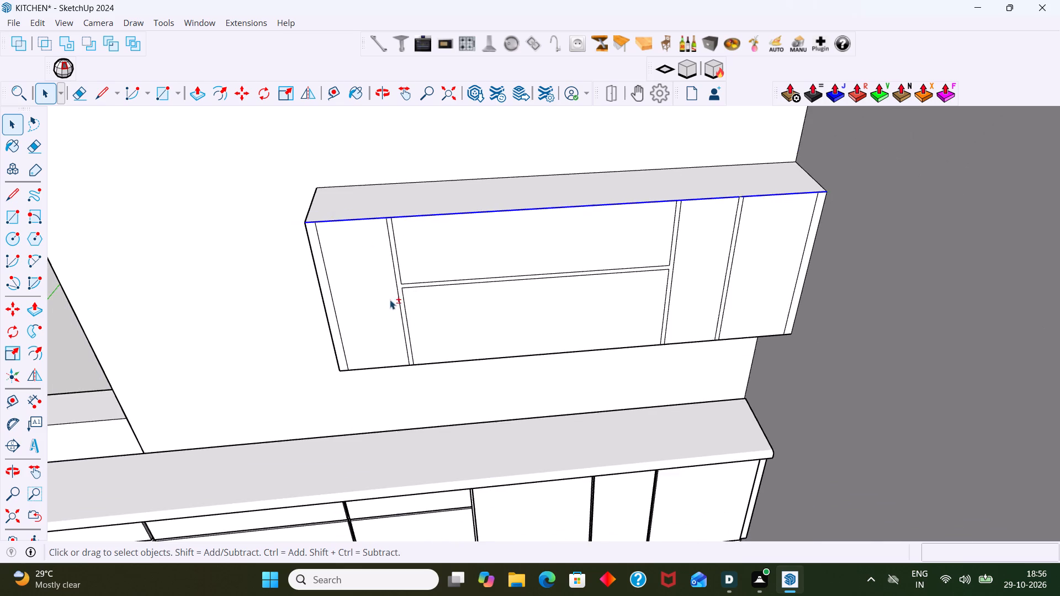
Add every segment of the wall cabinet's bottom front edge to the selection and copy the selected edges 36 mm upward.
middle_click_drag(390, 300, 378, 220, "shift")
scroll(379, 281, "up", 5, "shift")
left_click(383, 297, "shift")
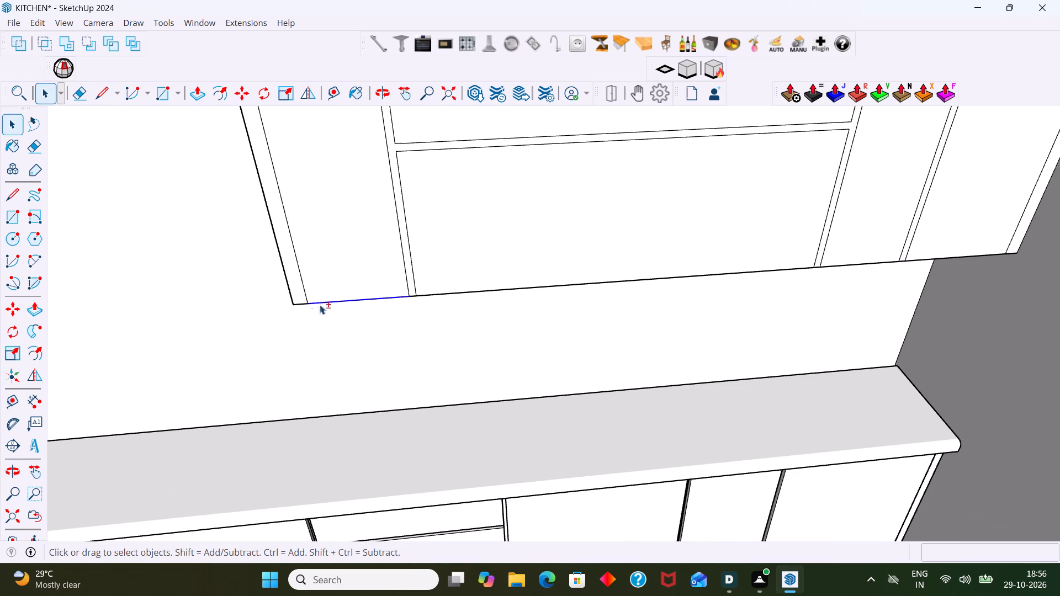
left_click(300, 305, "shift")
left_click(425, 296, "shift")
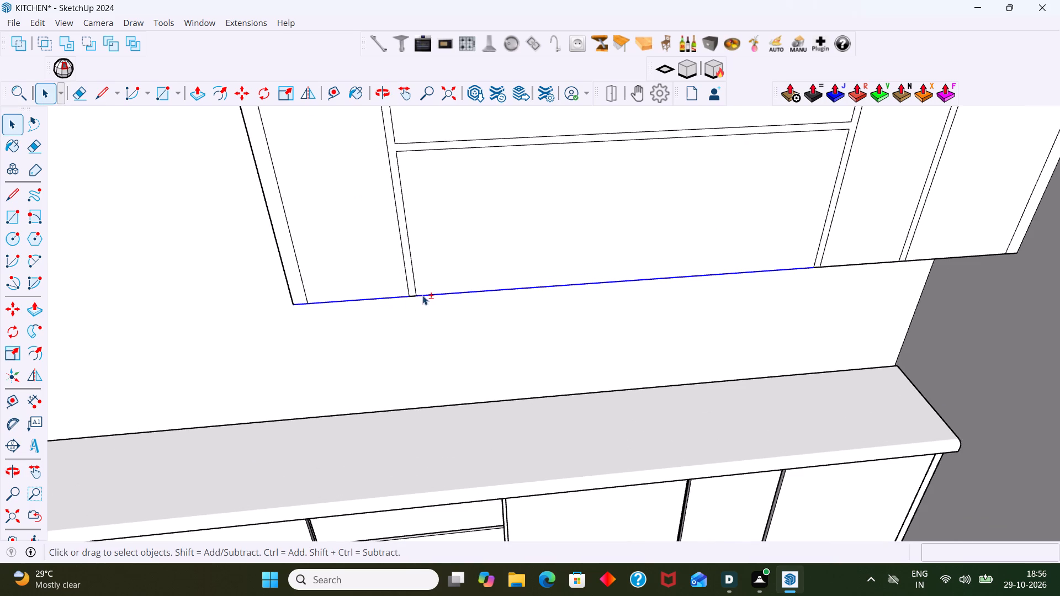
scroll(421, 295, "down", 2, "shift")
scroll(410, 297, "up", 6, "shift")
left_click(414, 299, "shift")
left_click(414, 295, "shift")
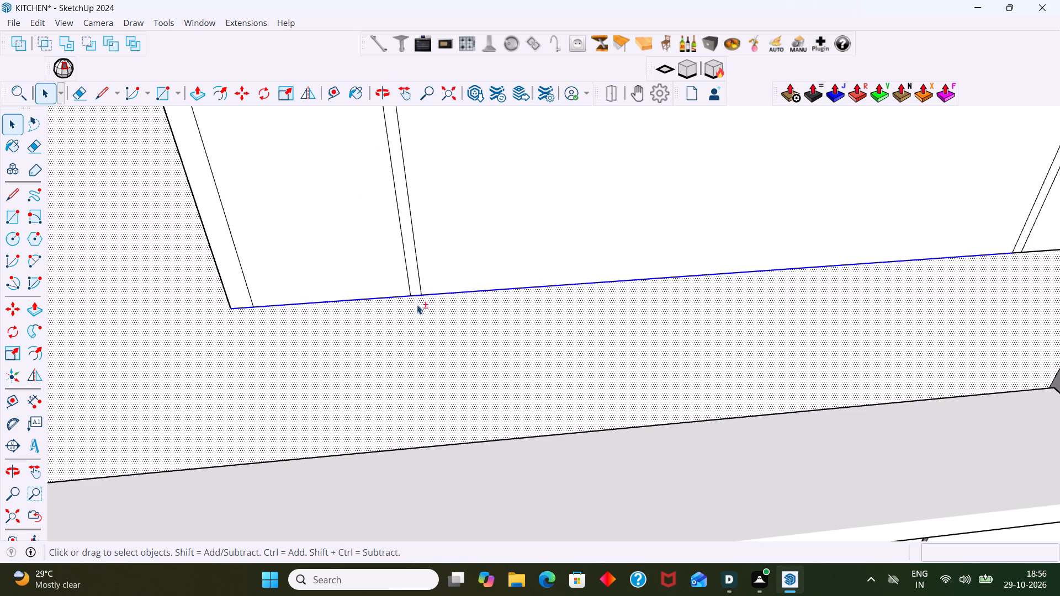
left_click(420, 312, "shift")
scroll(422, 297, "down", 3, "shift")
scroll(302, 309, "up", 5, "shift")
middle_click_drag(344, 312, 204, 314, "shift")
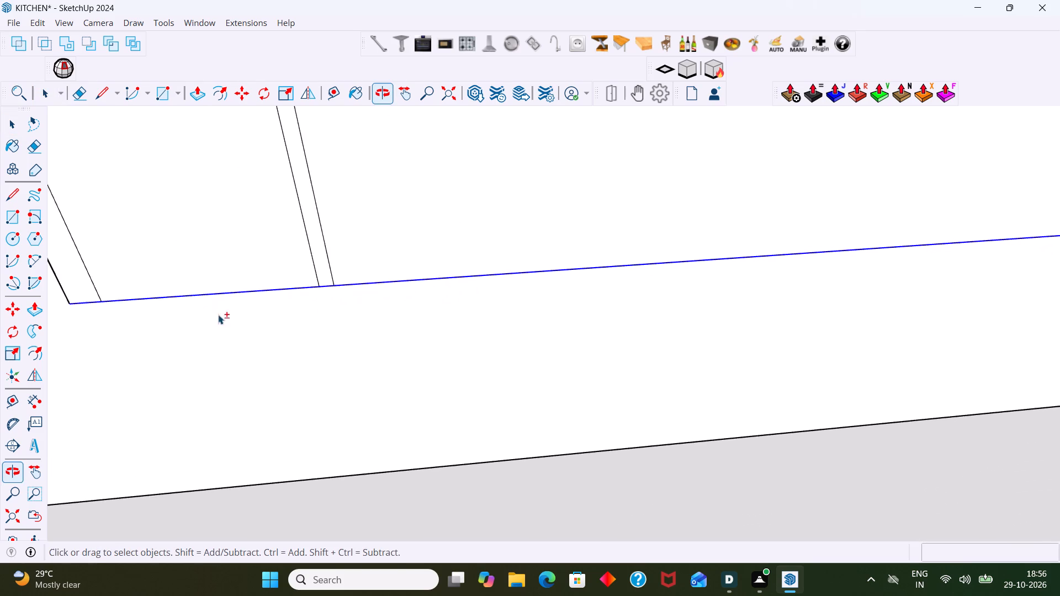
scroll(328, 290, "down", 9, "shift")
middle_click_drag(684, 293, 494, 299, "shift")
scroll(552, 275, "up", 5, "shift")
left_click(557, 256, "shift")
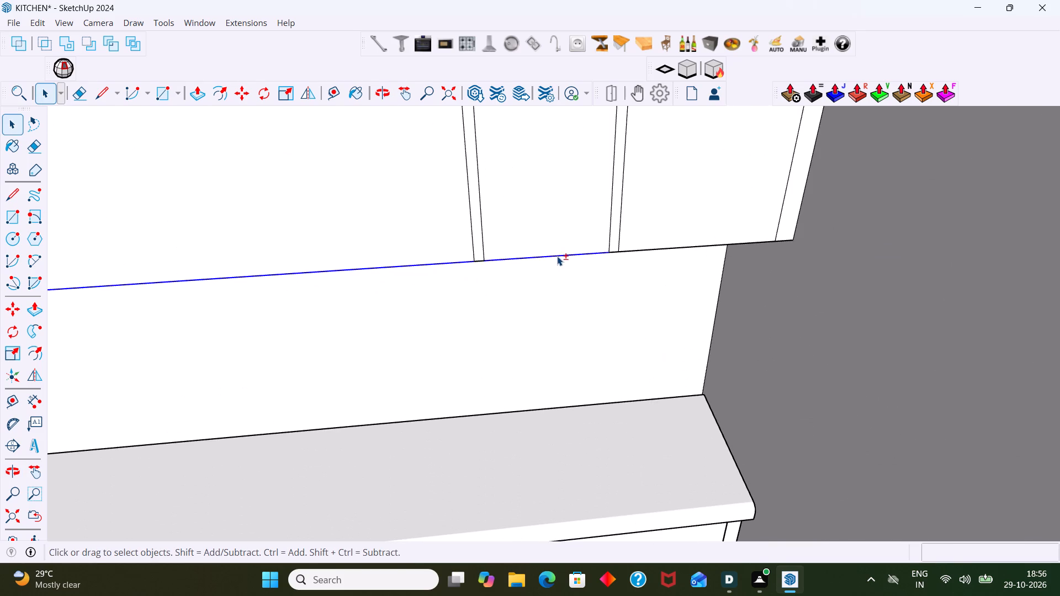
scroll(469, 261, "up", 5, "shift")
left_click(485, 257, "shift")
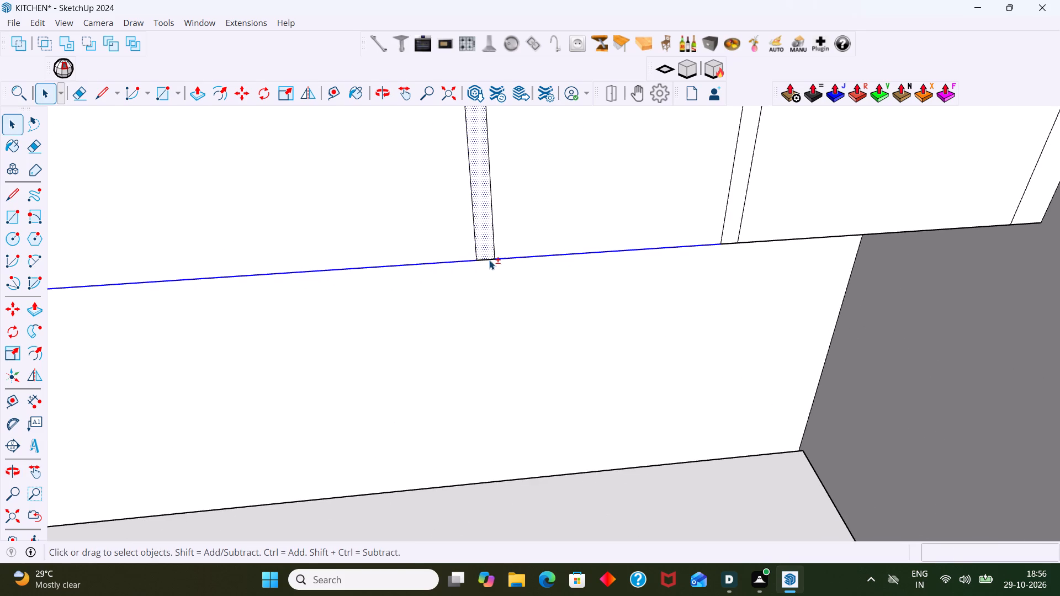
left_click(489, 260, "shift")
left_click(487, 254, "shift")
scroll(493, 273, "down", 4, "shift")
middle_click_drag(565, 288, 385, 286, "shift")
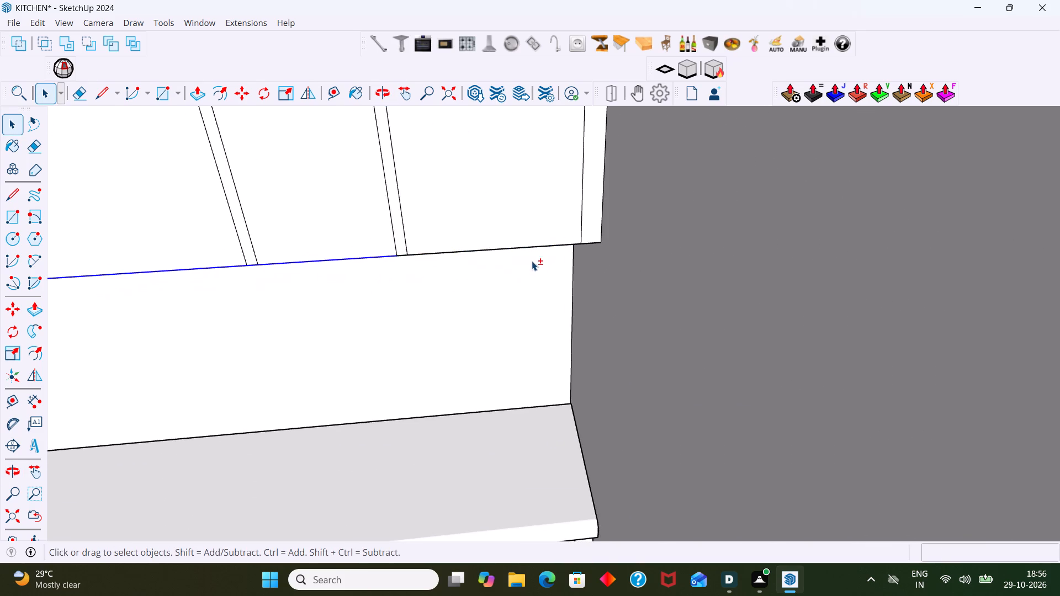
scroll(532, 261, "up", 3, "shift")
left_click(527, 240, "shift")
scroll(528, 242, "down", 1, "shift")
scroll(391, 251, "up", 4, "shift")
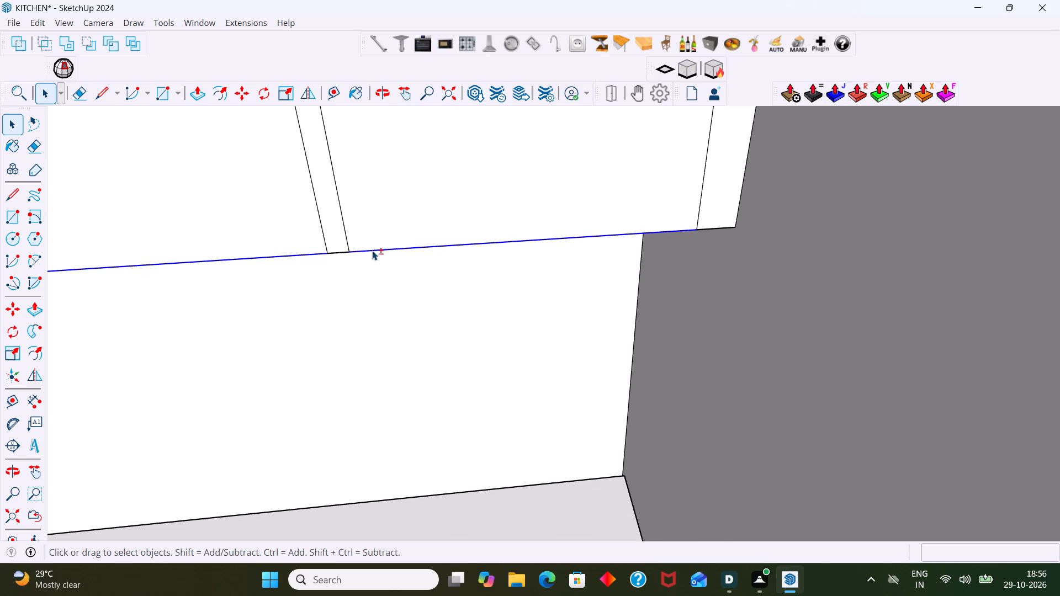
left_click(340, 253, "shift")
scroll(364, 256, "down", 3, "shift")
scroll(627, 239, "up", 4, "shift")
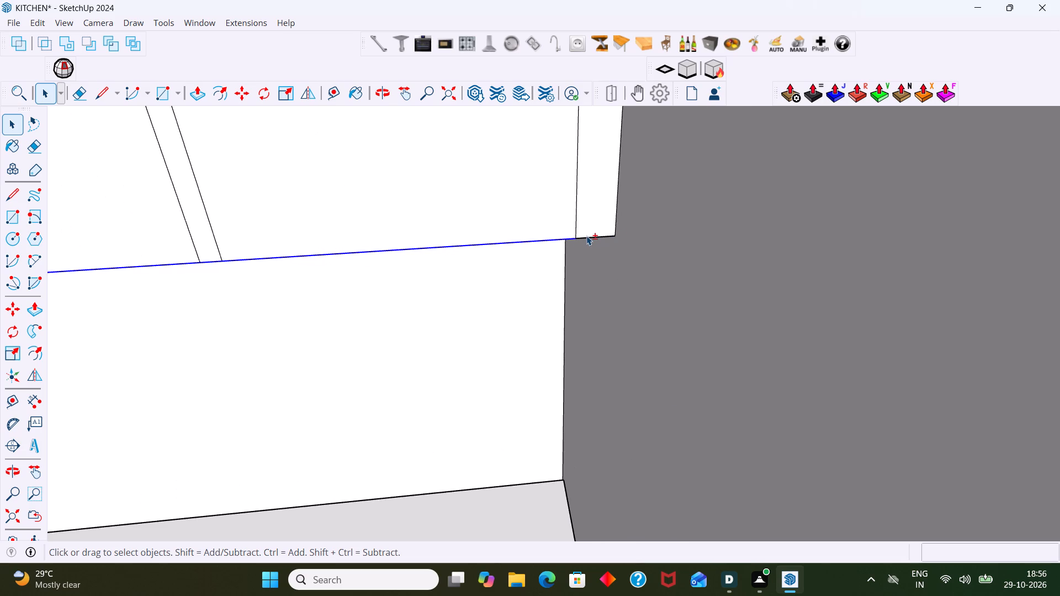
left_click(586, 236, "shift")
left_click(600, 230, "shift")
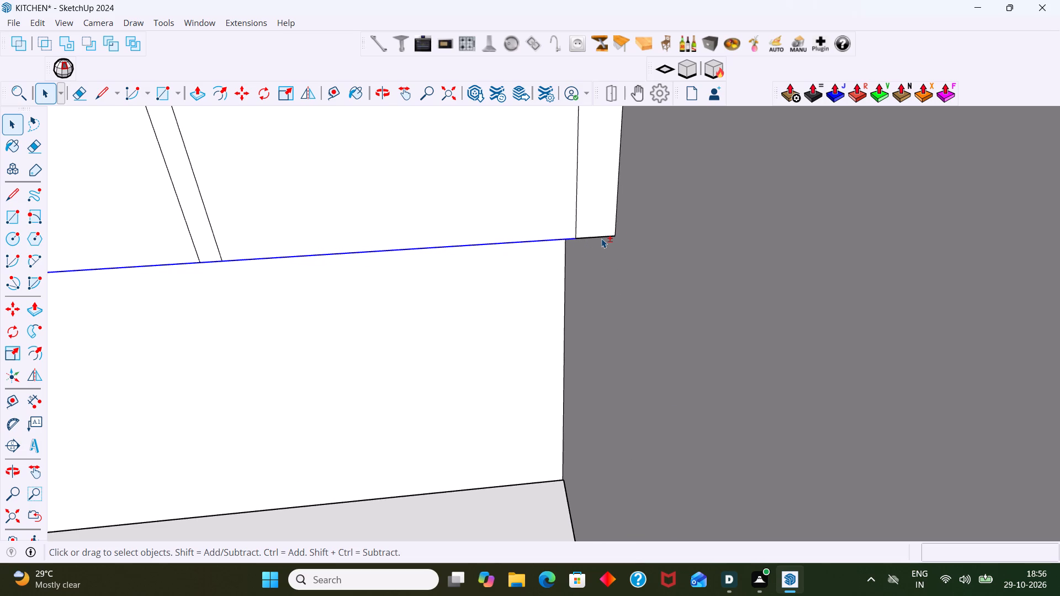
left_click(602, 238, "shift")
scroll(598, 238, "down", 11, "shift")
middle_click_drag(611, 272, 678, 345, "shift")
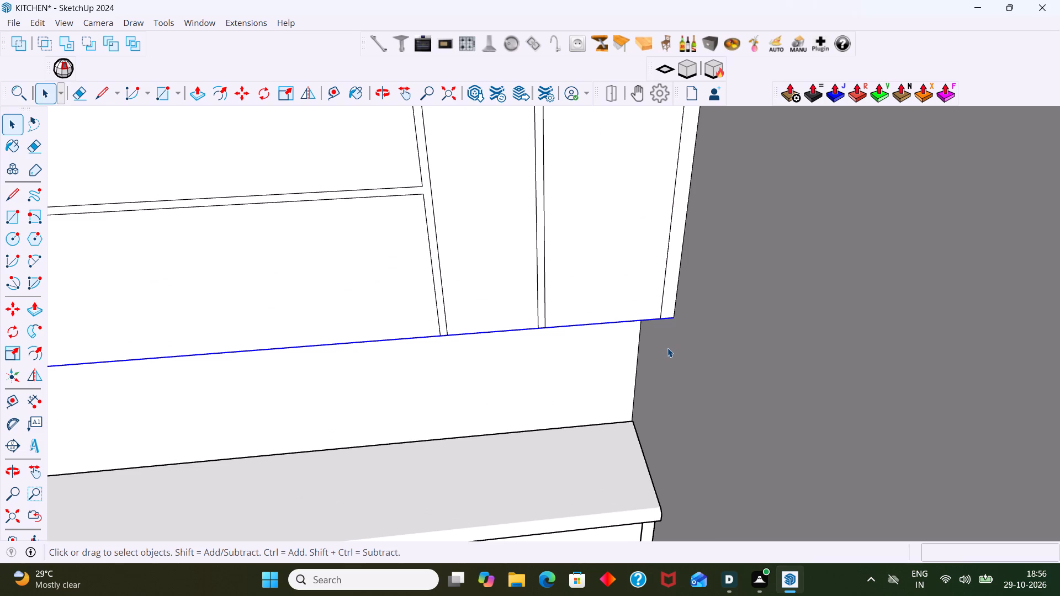
key("m")
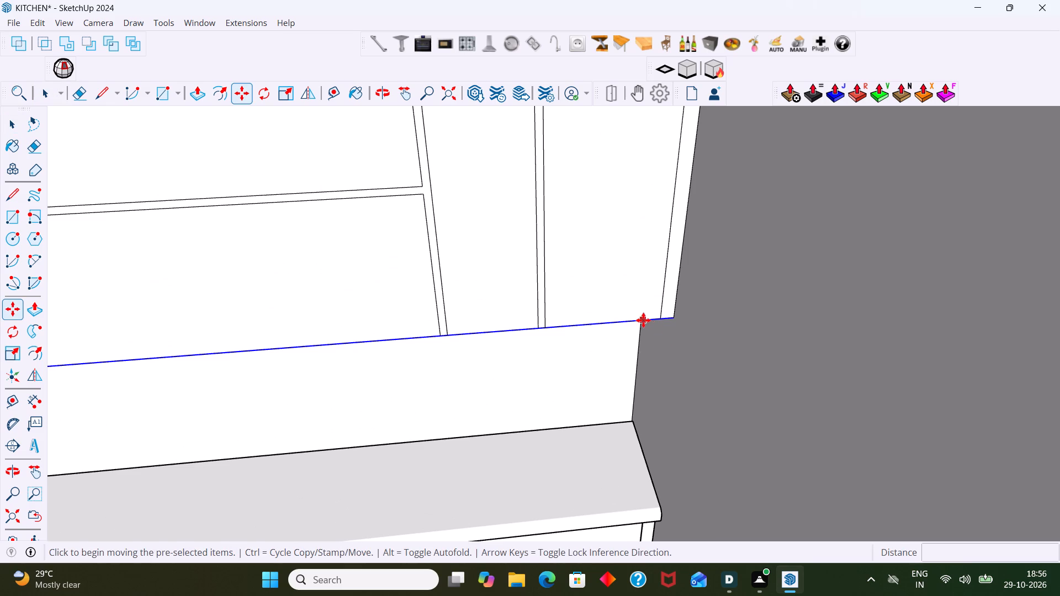
left_click(643, 320)
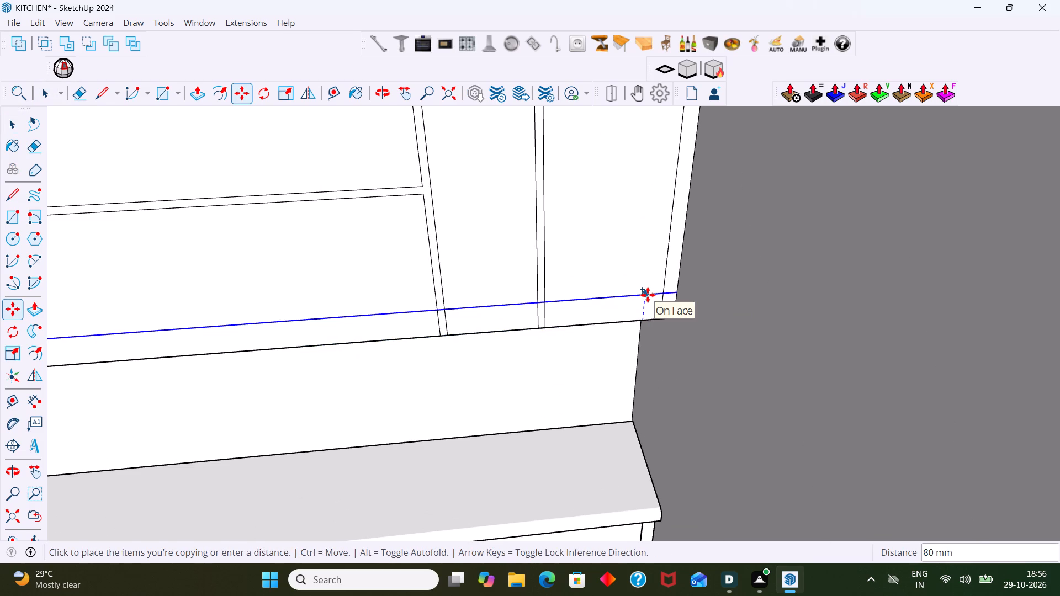
key("Up")
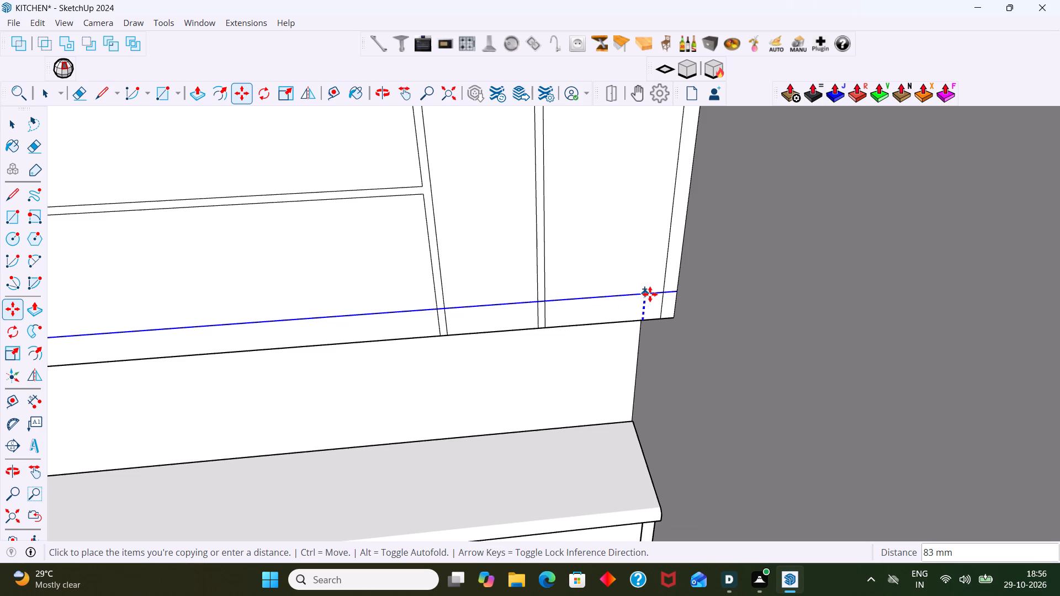
type("36")
key("Return")
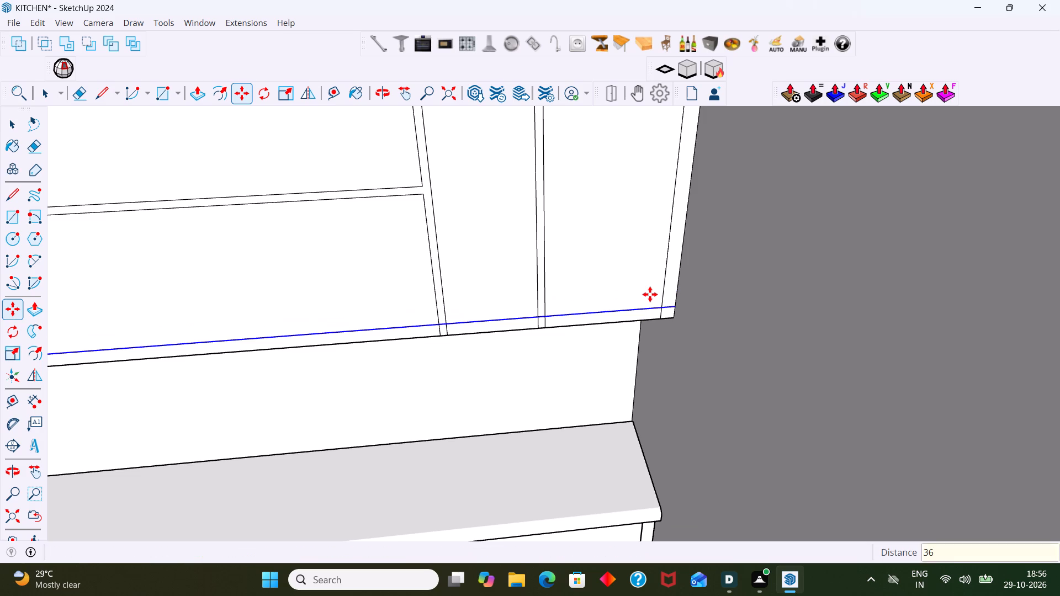
scroll(649, 298, "down", 8)
middle_click_drag(648, 302, 877, 293, "shift")
key("space")
left_click(440, 250)
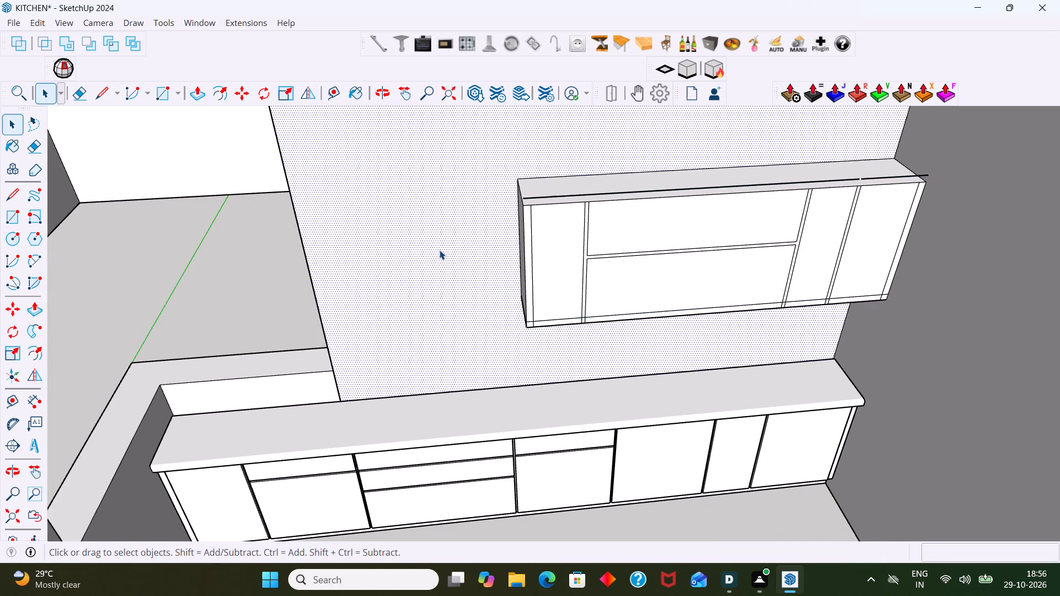
Delete the long middle segment of the stray copied edge floating above the wall cabinet's top.
scroll(606, 201, "up", 3)
middle_click_drag(590, 212, 555, 221)
scroll(611, 210, "up", 4)
left_click(623, 193)
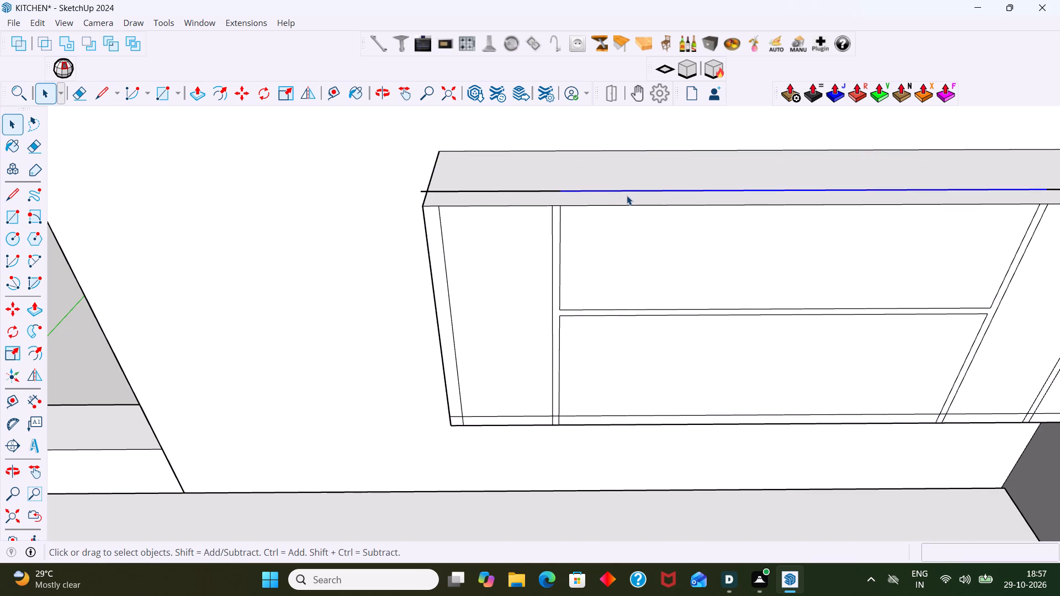
key("Delete")
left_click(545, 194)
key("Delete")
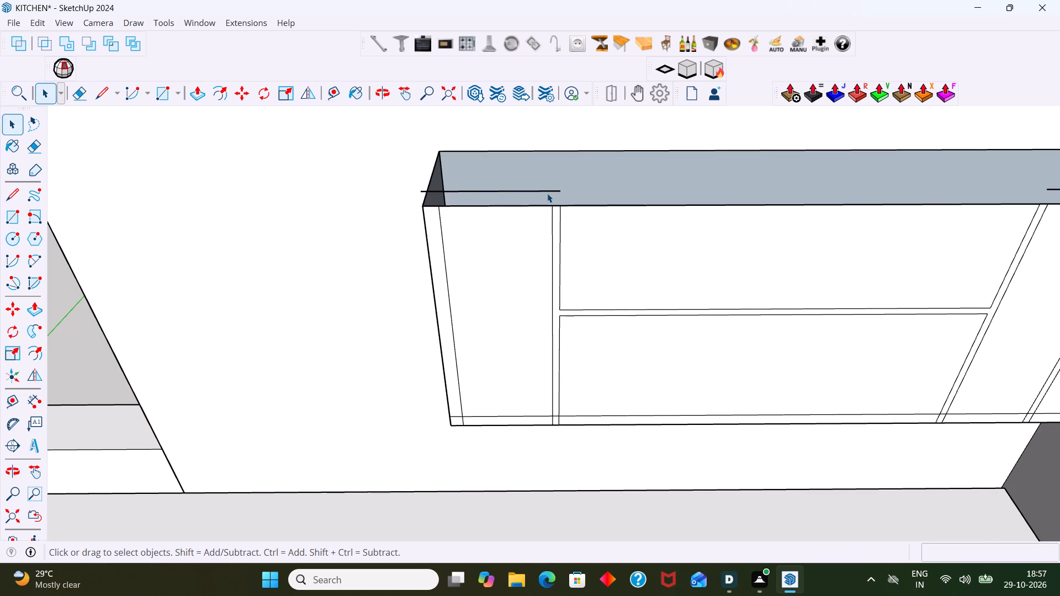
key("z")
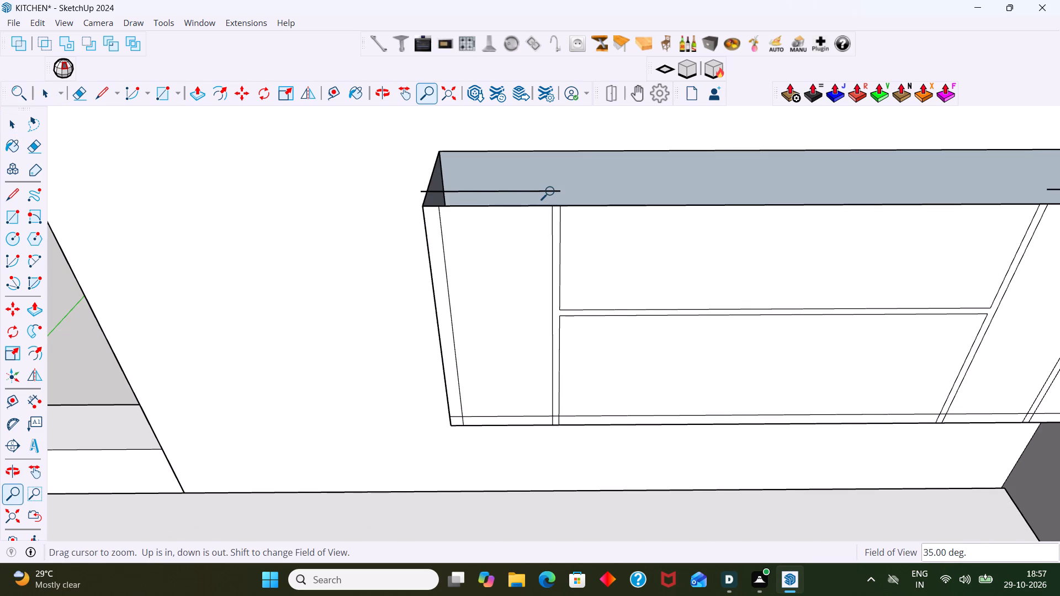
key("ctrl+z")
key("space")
Delete the remaining stray edge segments floating above the left shutter, left vertical strip and left end margin.
left_click(549, 193)
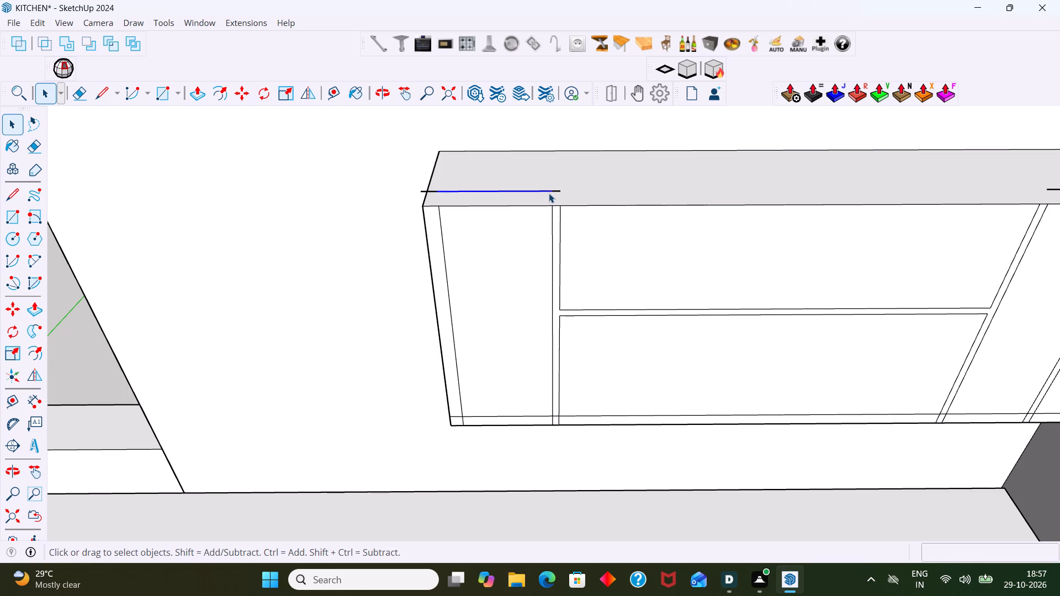
key("Delete")
left_click(558, 191)
key("Delete")
left_click(431, 193)
key("Delete")
Erase the stray edge segments floating above the two right-hand shutters, their strips and the right end margin.
scroll(460, 209, "down", 3)
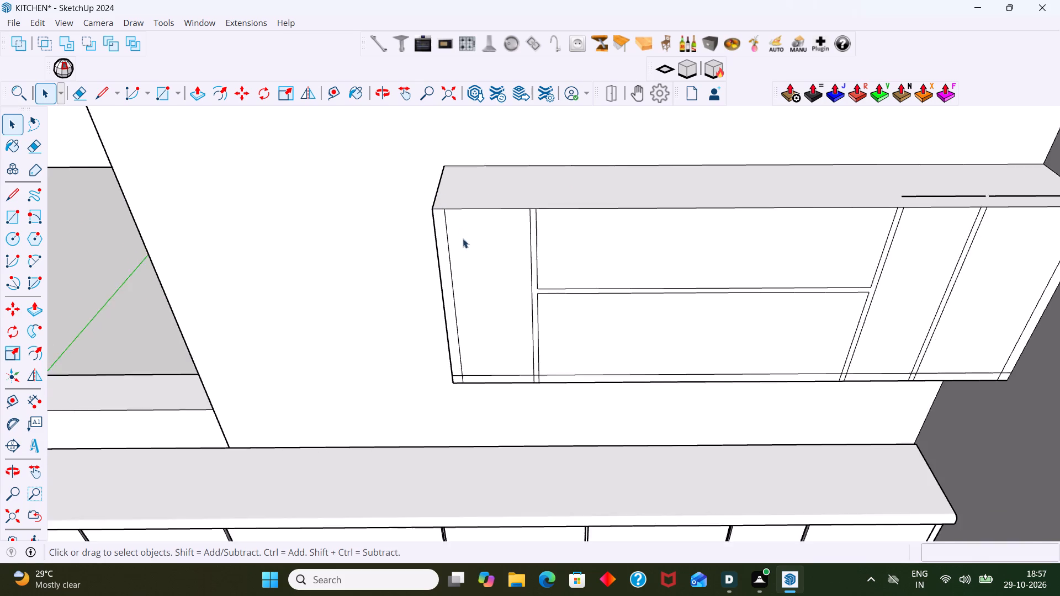
scroll(463, 238, "down", 2)
middle_click_drag(463, 322, 474, 287)
scroll(471, 339, "up", 1)
middle_click_drag(471, 339, 332, 323, "shift")
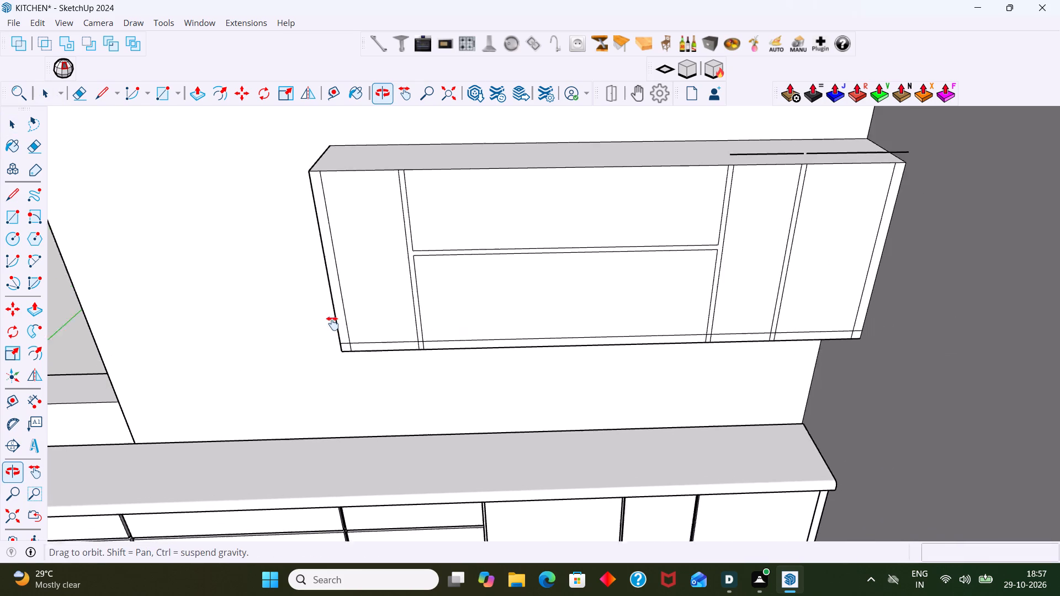
middle_click_drag(332, 323, 328, 321, "shift")
scroll(743, 146, "up", 2)
key("e")
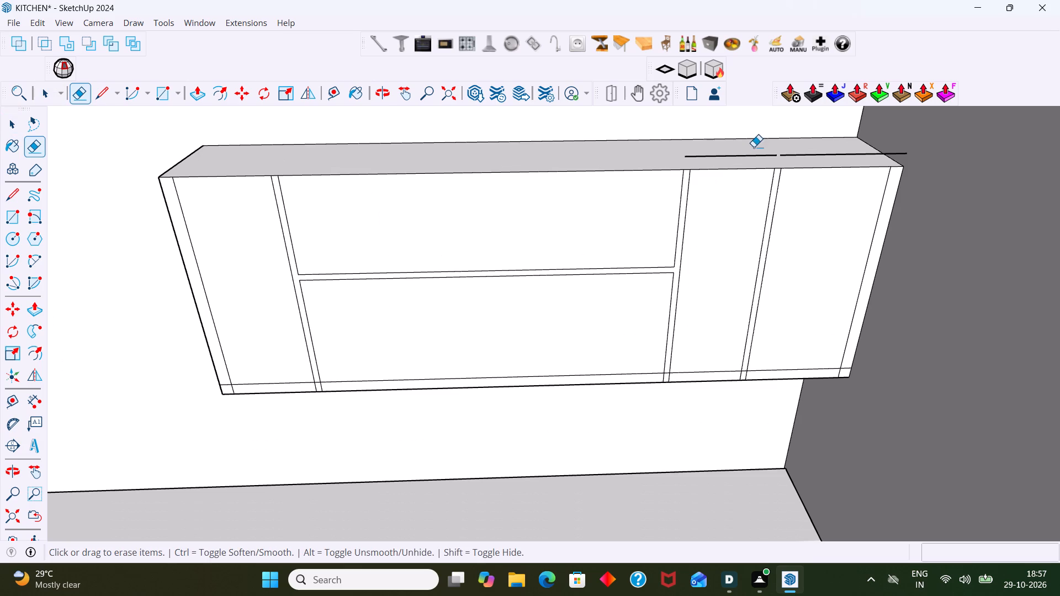
left_click(750, 154)
left_click(688, 157)
left_click(794, 153)
left_click(784, 157)
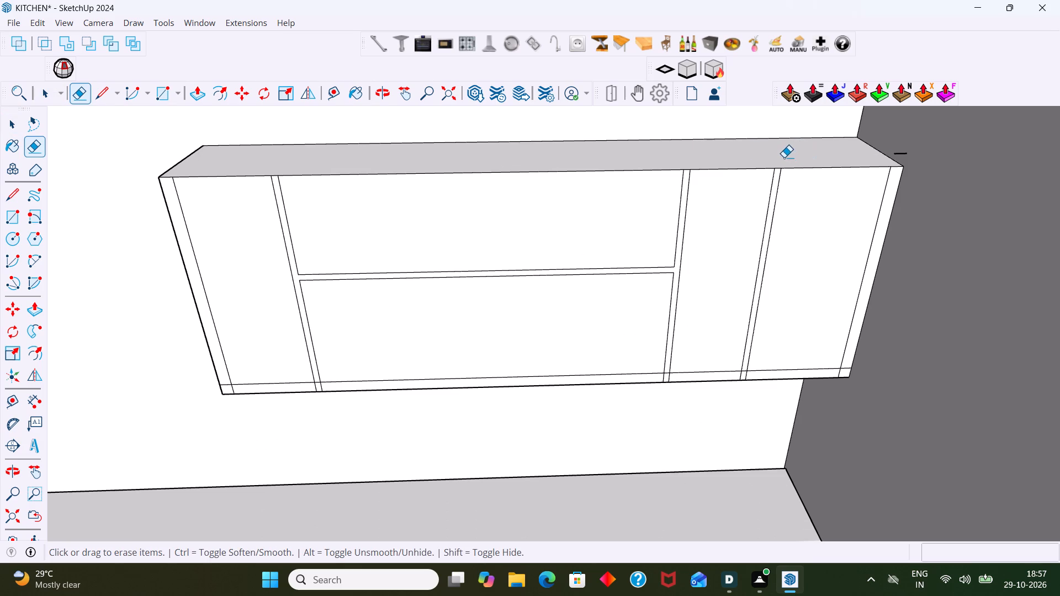
left_click(898, 151)
left_click(898, 154)
Erase the overlapping line segments where the right end margin meets the 36 mm bottom margin of the wall cabinet's front.
key("space")
key("e")
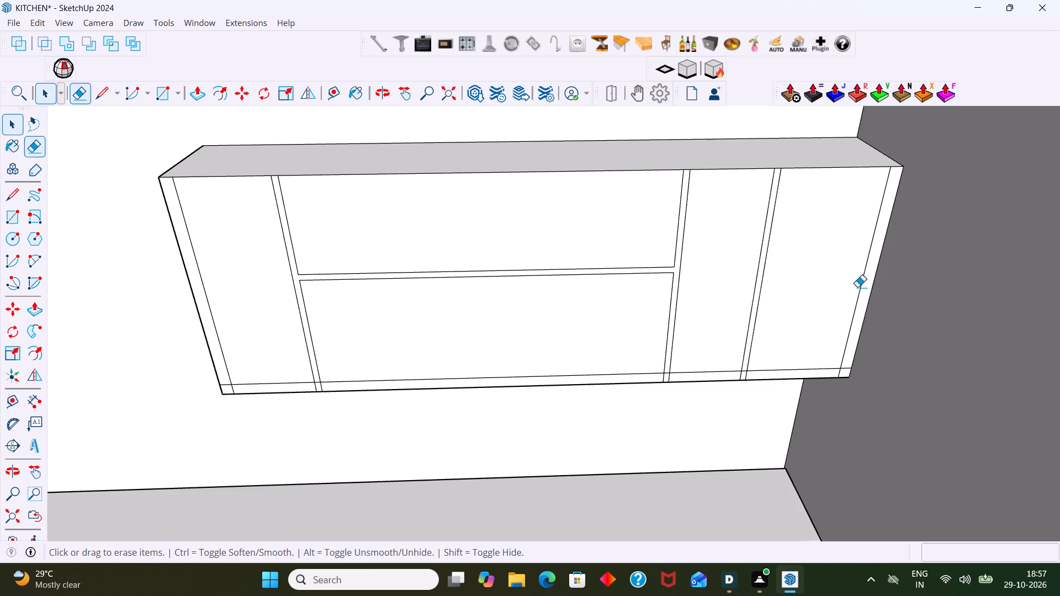
left_click(849, 369)
left_click(842, 374)
scroll(847, 373, "up", 2)
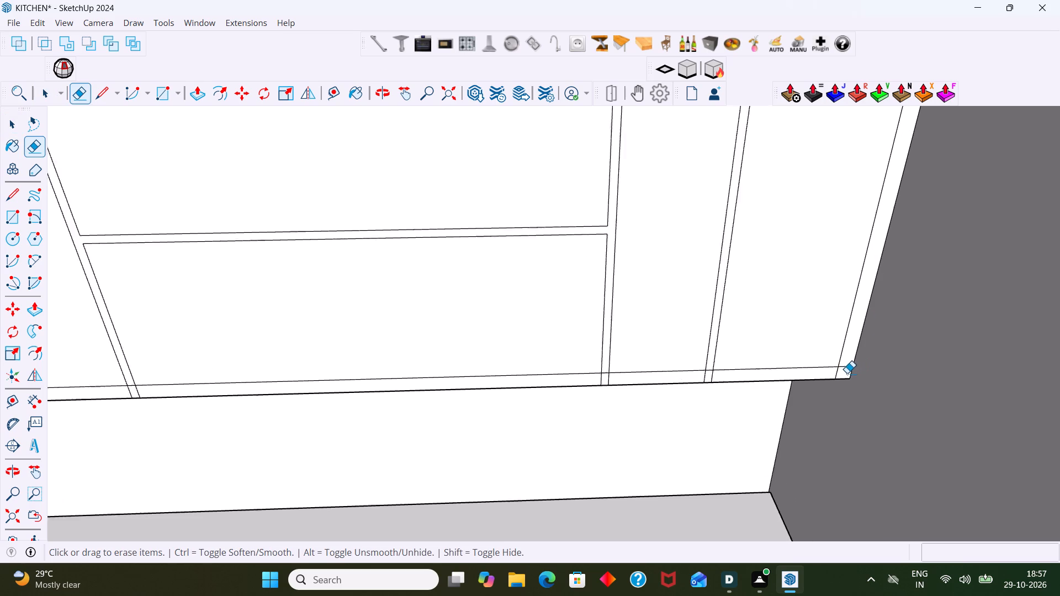
scroll(847, 373, "up", 5)
left_click(842, 365)
left_click(835, 377)
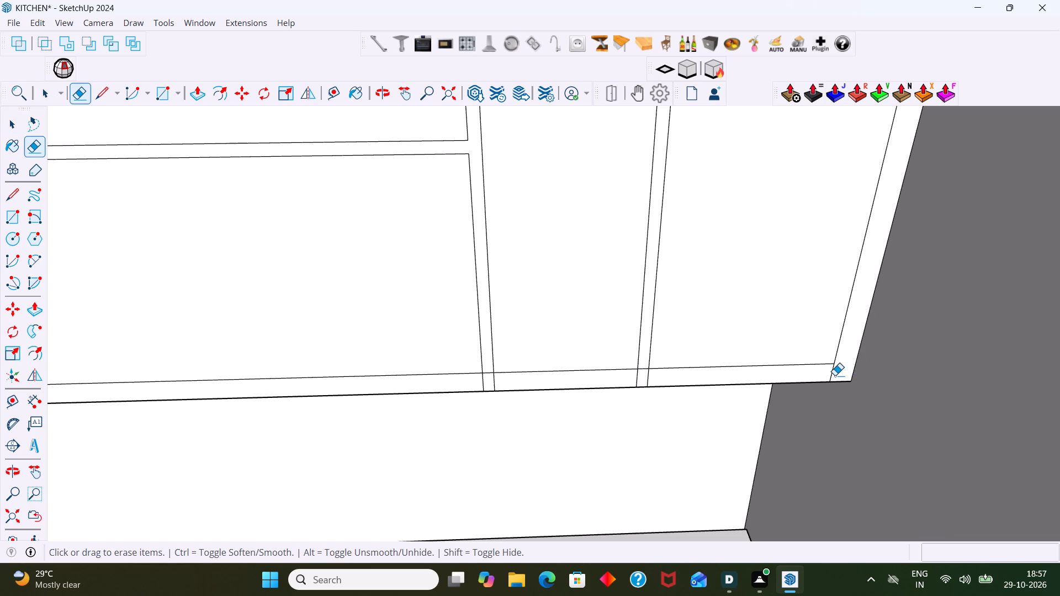
left_click(835, 375)
left_click(833, 375)
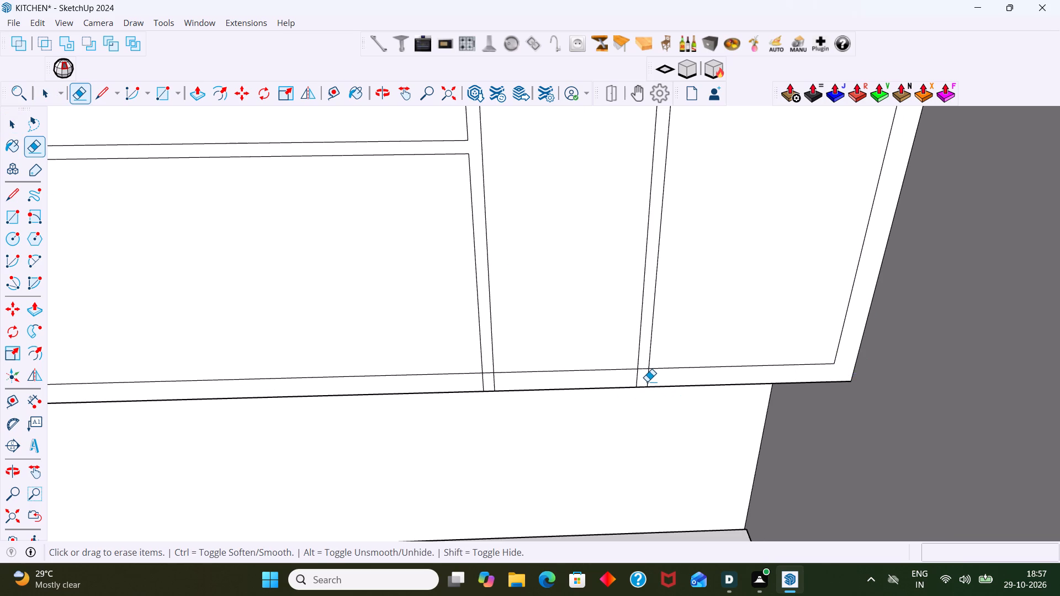
Erase the line stubs where the two right-hand vertical strips cross the wall cabinet's bottom margin.
left_click(646, 381)
left_click(649, 377)
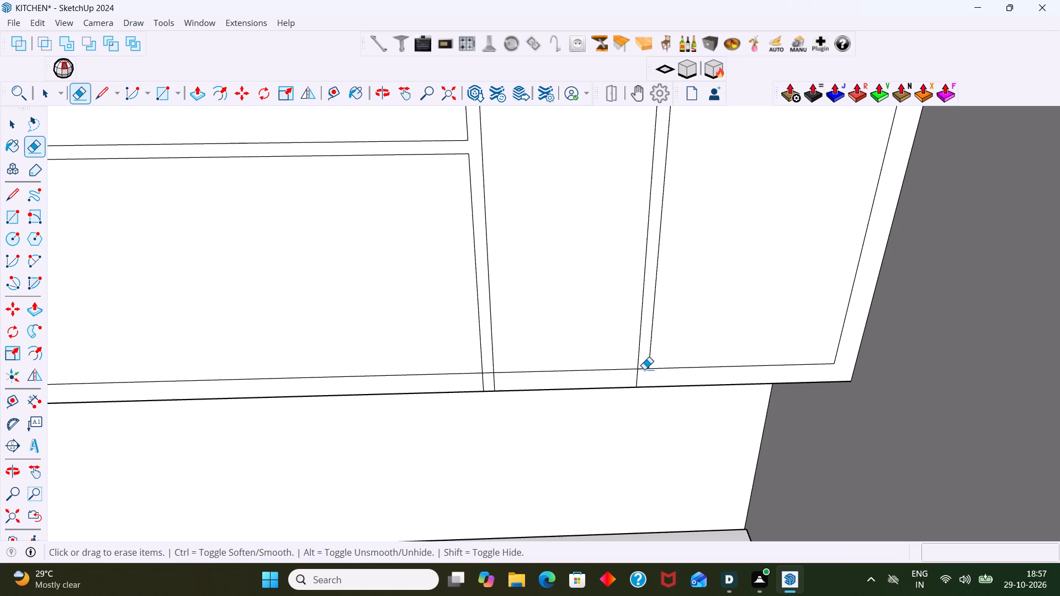
left_click(644, 369)
left_click(640, 378)
left_click(637, 379)
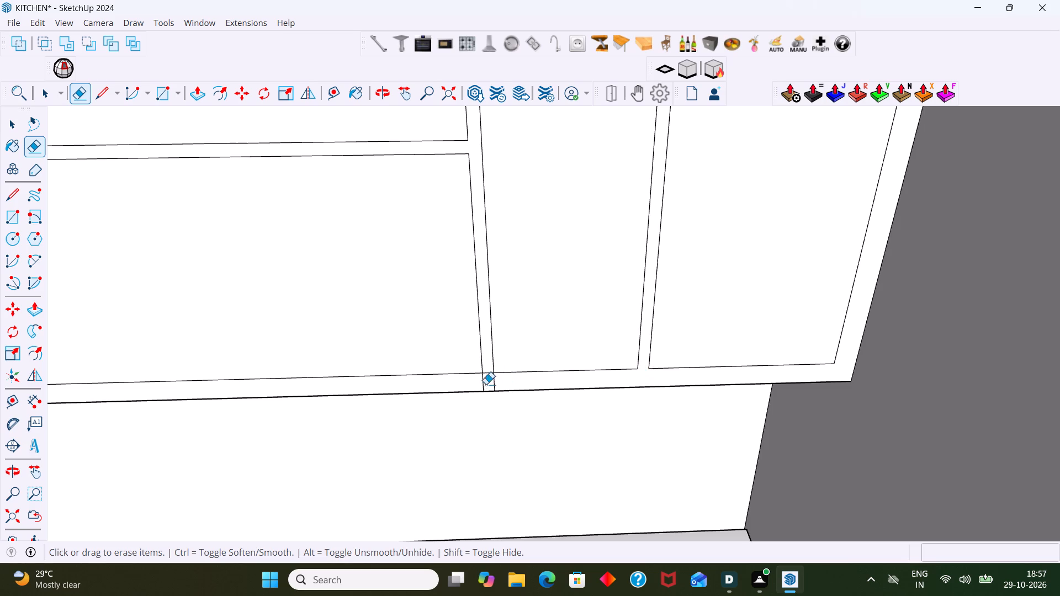
left_click(487, 373)
left_click(494, 380)
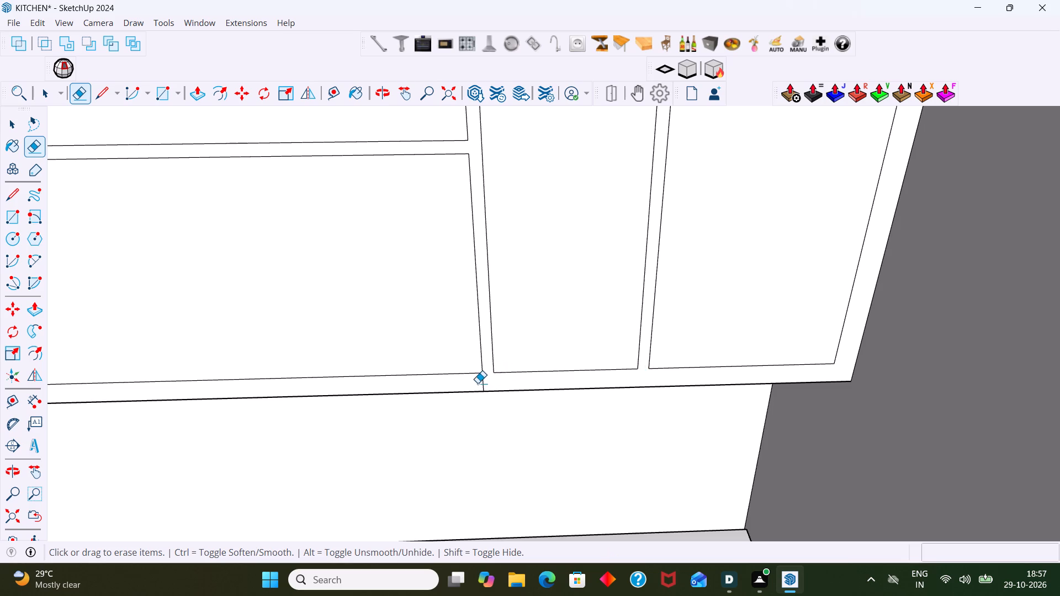
left_click(485, 382)
Erase the line stubs where the left vertical strip and left end margin cross the wall cabinet's bottom margin.
scroll(487, 380, "down", 4)
middle_click_drag(494, 364, 765, 337, "shift")
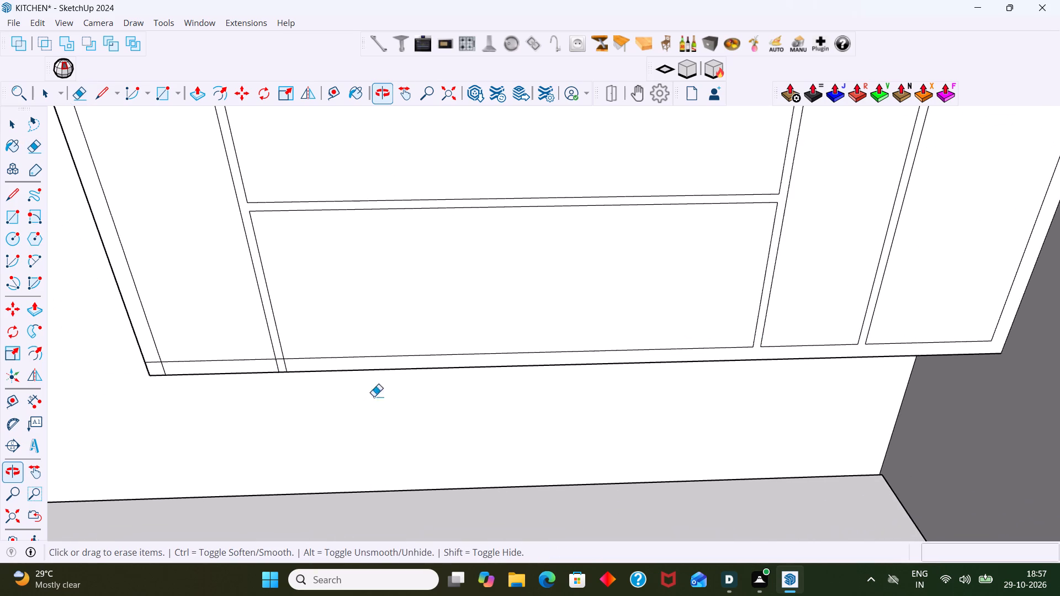
scroll(282, 399, "up", 3)
left_click(279, 345)
left_click(288, 352)
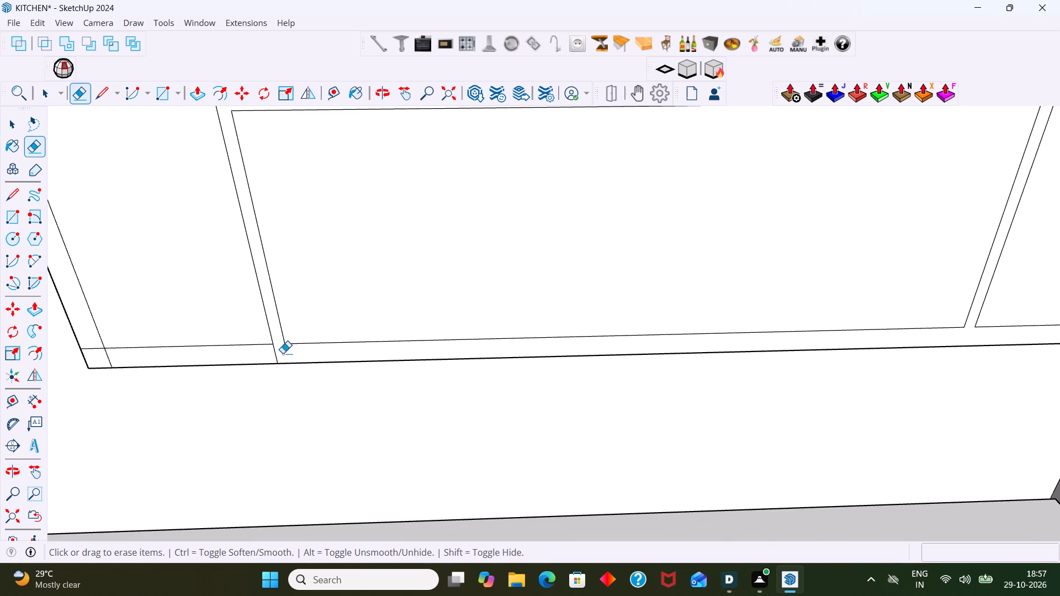
left_click(275, 352)
scroll(280, 349, "down", 3)
middle_click_drag(282, 347, 644, 302, "shift")
scroll(518, 312, "up", 3)
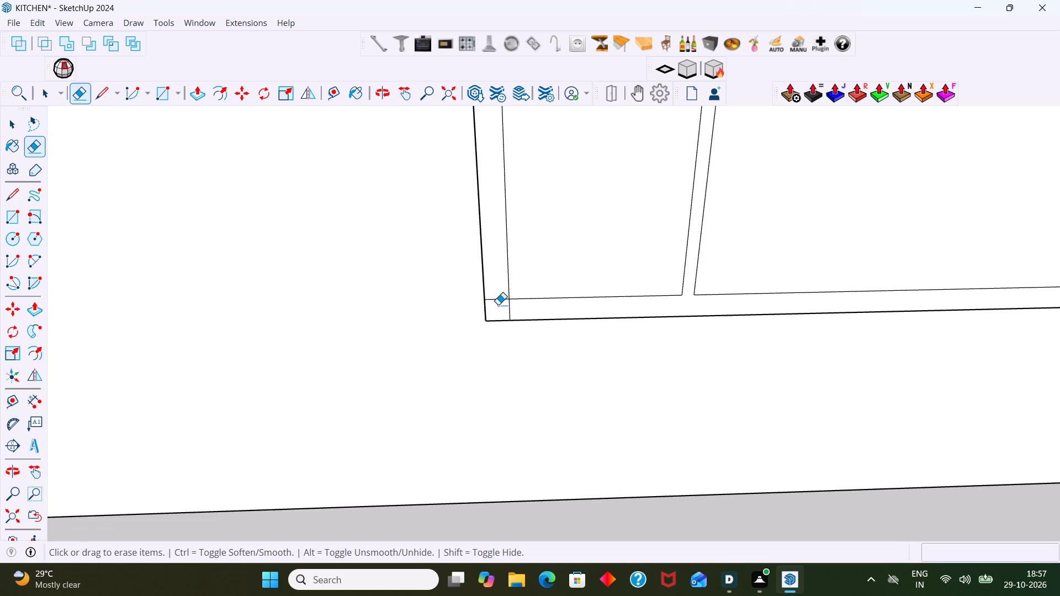
left_click(498, 299)
left_click(509, 307)
Copy all segments of the wall cabinet's top front edge 36 mm down the front face to form the top margin line.
scroll(512, 304, "down", 14)
middle_click_drag(592, 247, 550, 346, "shift")
scroll(574, 317, "up", 3)
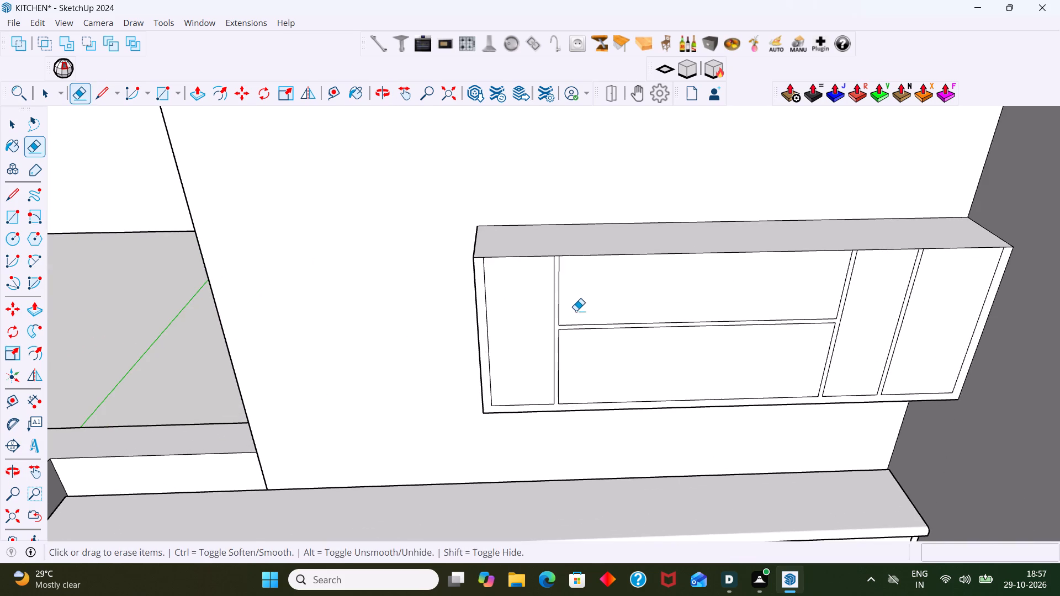
key("space")
left_click(596, 256)
scroll(587, 255, "up", 9)
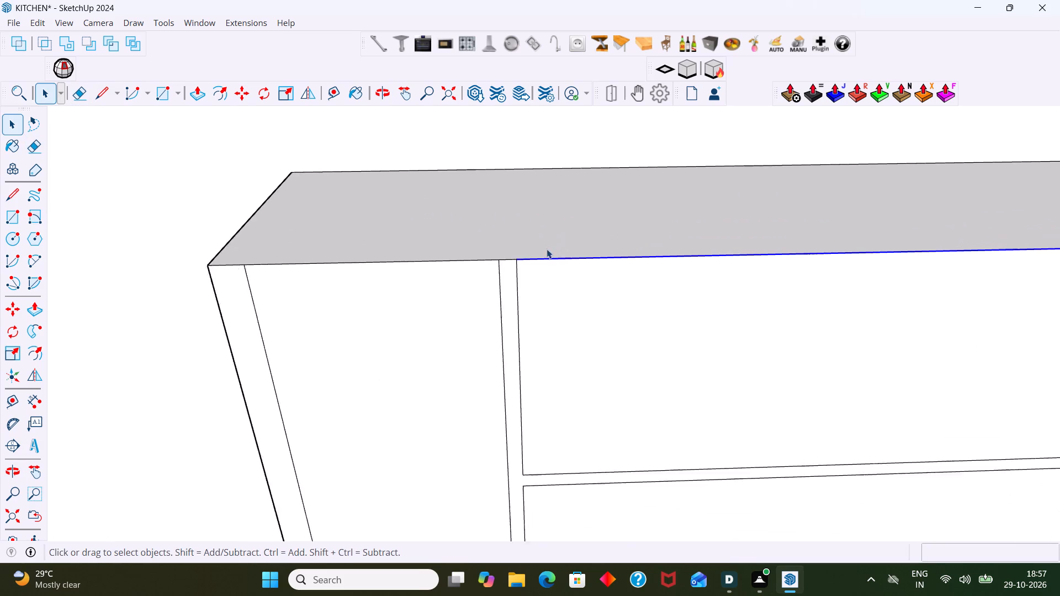
scroll(547, 249, "up", 6)
left_click(503, 259, "shift")
left_click(426, 262, "shift")
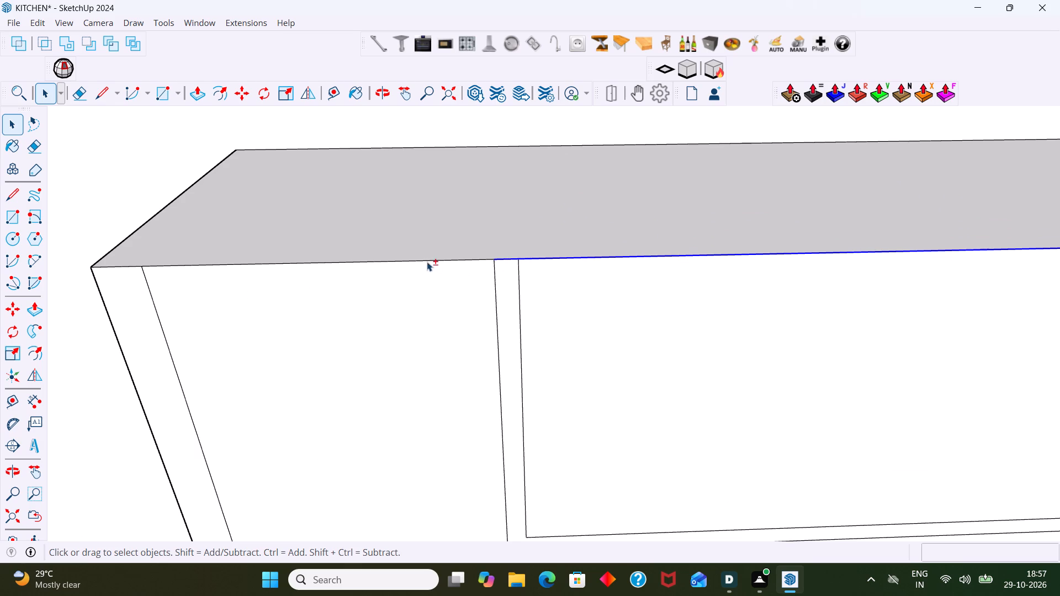
left_click(130, 266, "shift")
scroll(179, 275, "down", 6, "shift")
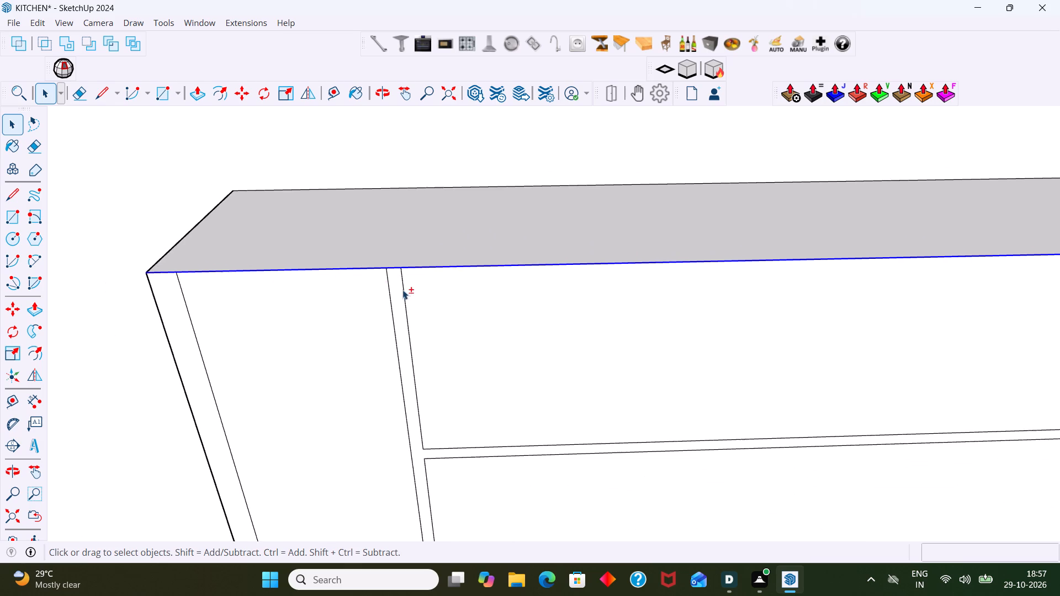
middle_click_drag(433, 291, 199, 293, "shift")
scroll(465, 296, "down", 4, "shift")
middle_click_drag(689, 319, 475, 315, "shift")
scroll(668, 296, "up", 5, "shift")
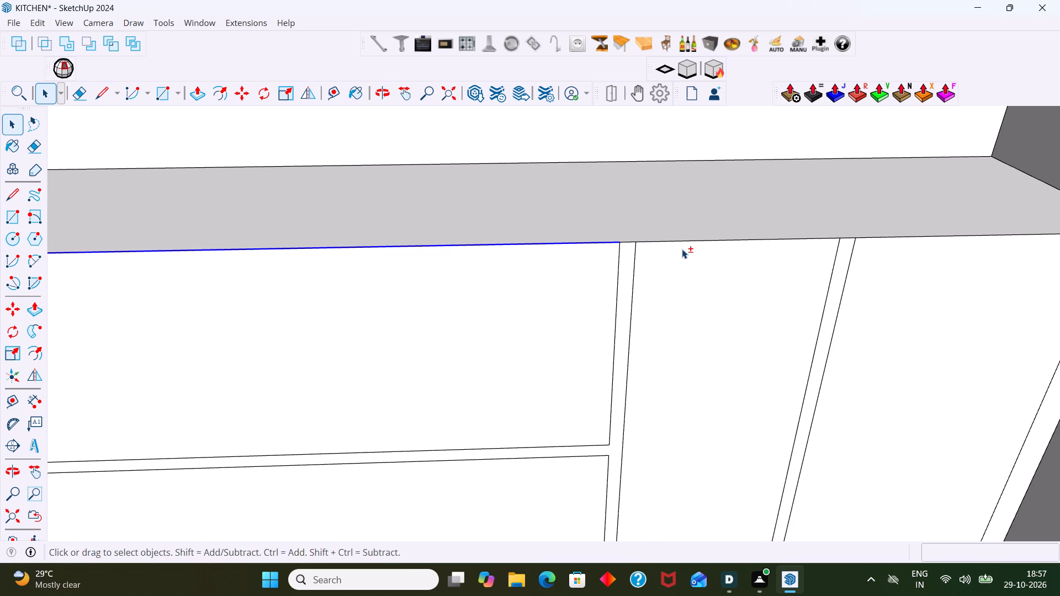
left_click(681, 242, "shift")
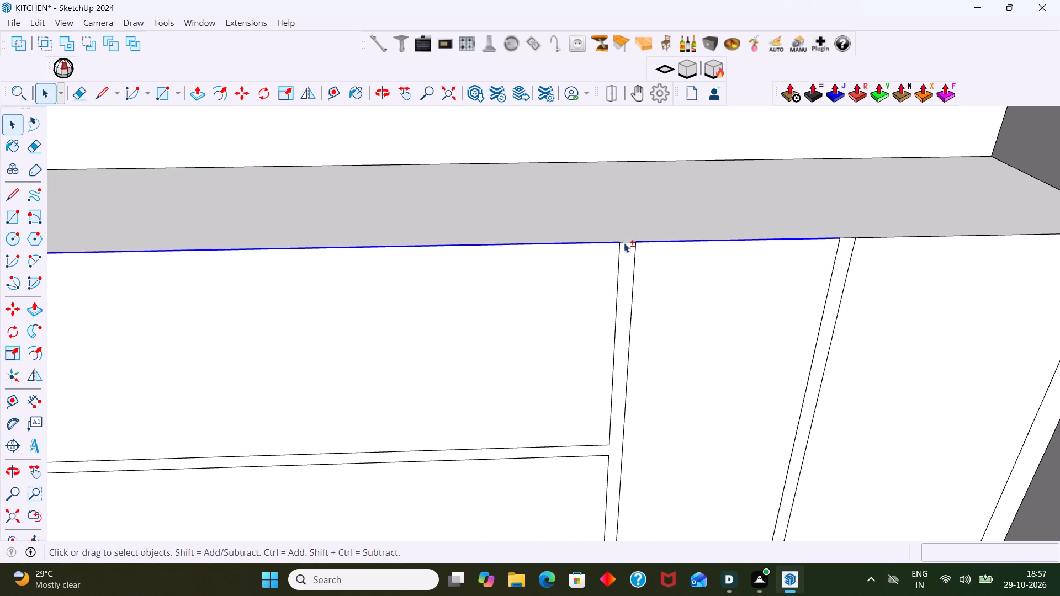
left_click(624, 241, "shift")
scroll(642, 244, "down", 1, "shift")
left_click(639, 227, "shift")
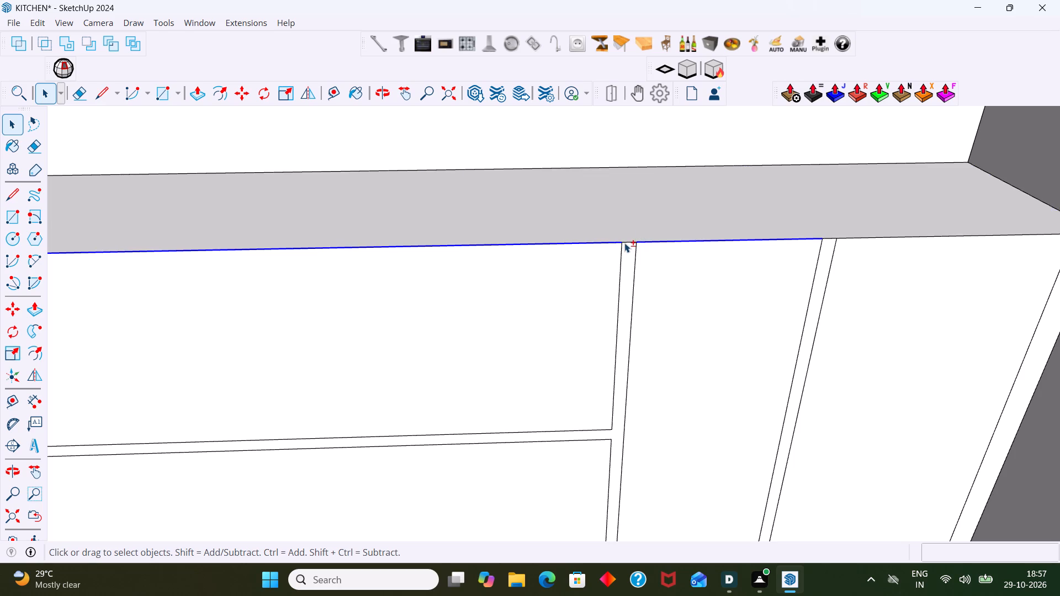
left_click(624, 243, "shift")
scroll(662, 244, "down", 3, "shift")
middle_click_drag(660, 247, 501, 249, "shift")
scroll(650, 253, "up", 4, "shift")
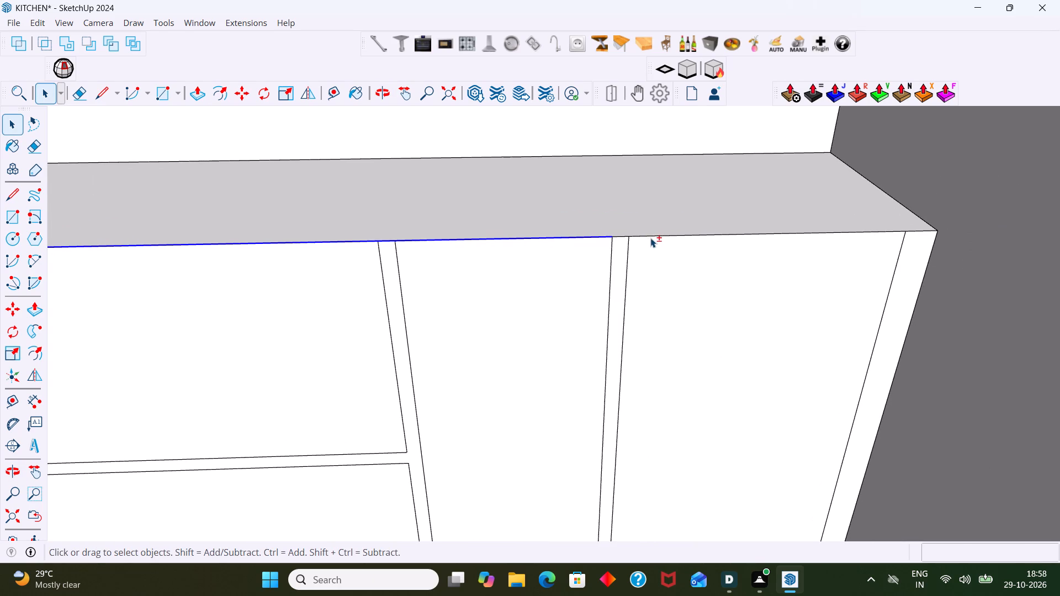
left_click(650, 237, "shift")
left_click(624, 238, "shift")
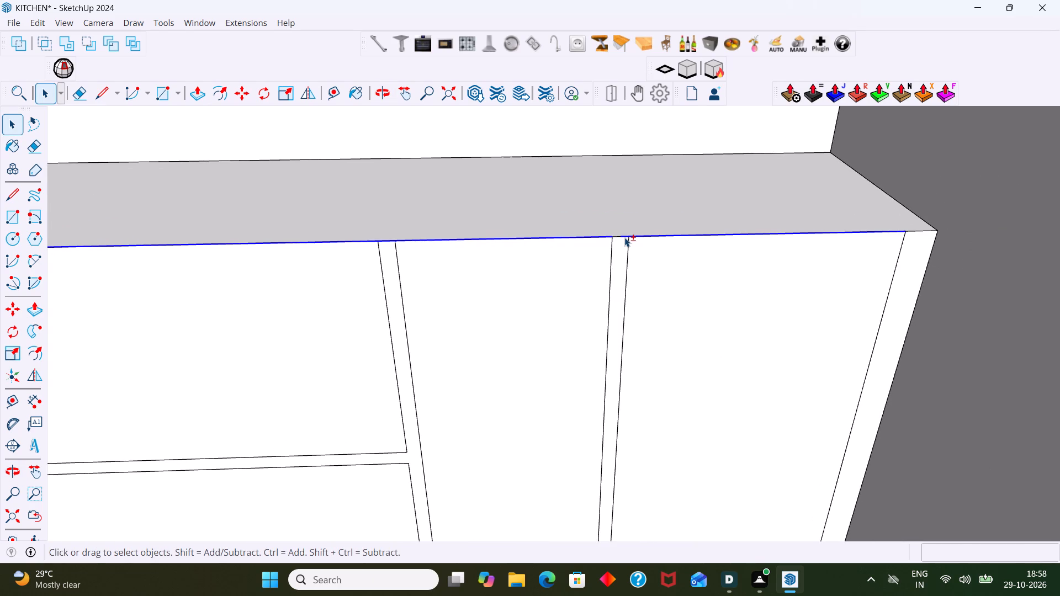
left_click(615, 233, "shift")
left_click(629, 226, "shift")
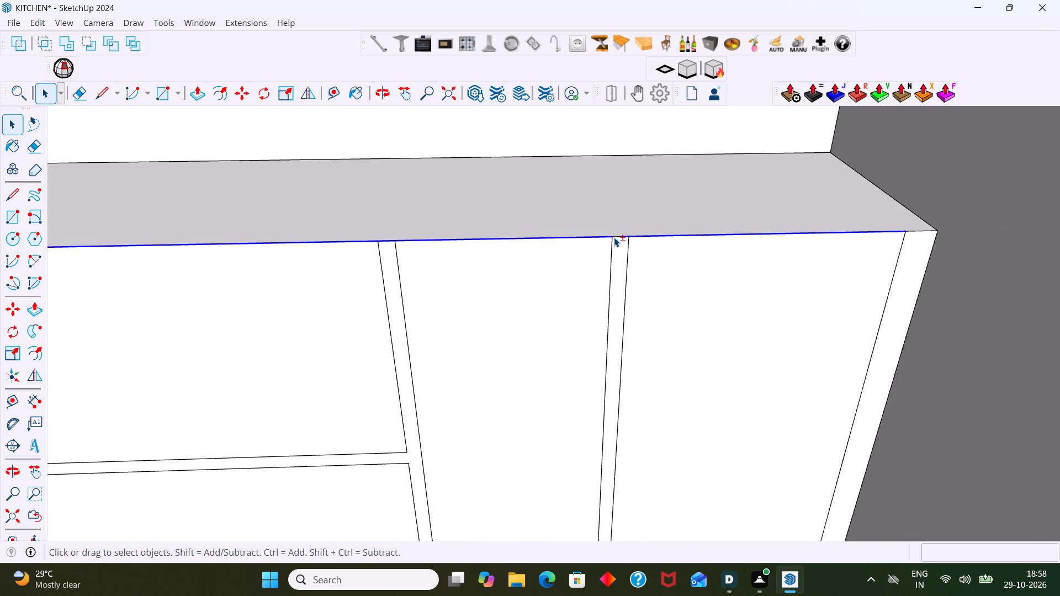
left_click(614, 237, "shift")
left_click(618, 236, "shift")
left_click(611, 246, "shift")
scroll(661, 231, "down", 2, "shift")
scroll(841, 241, "up", 4, "shift")
left_click(885, 226, "shift")
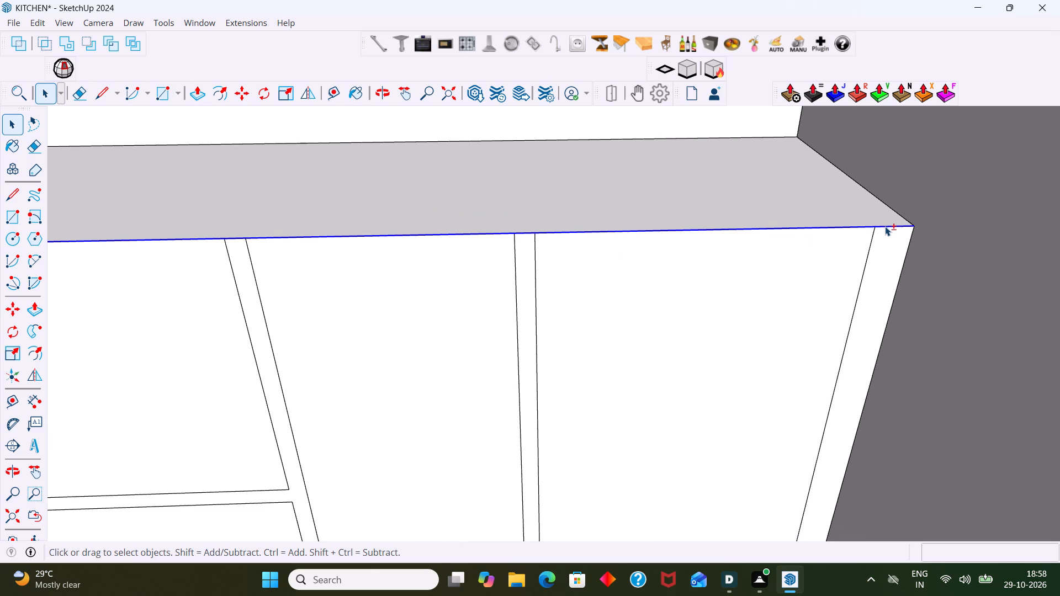
scroll(879, 230, "down", 4, "shift")
key("m")
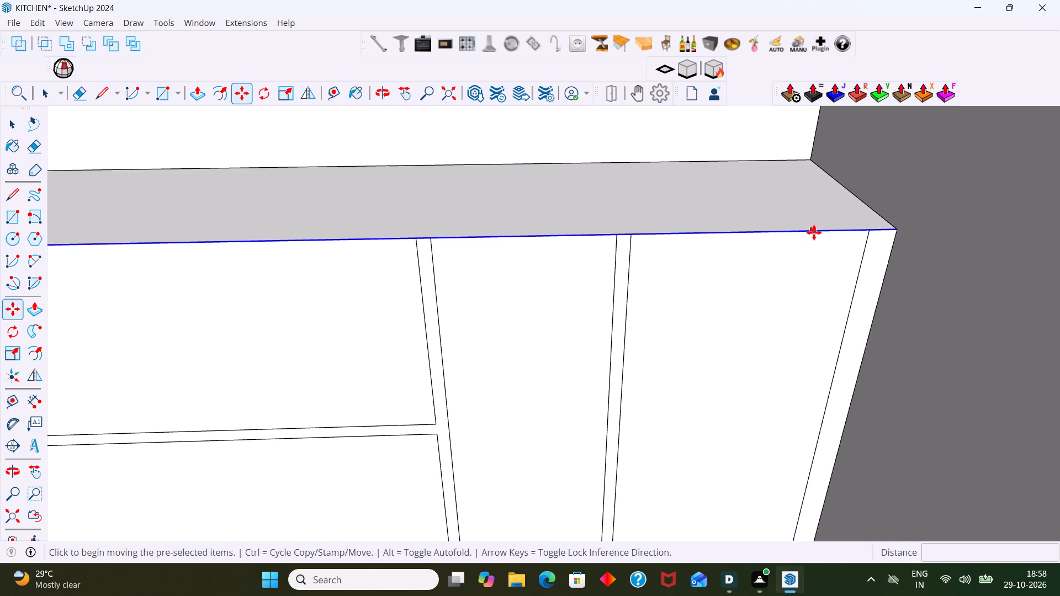
left_click(819, 231)
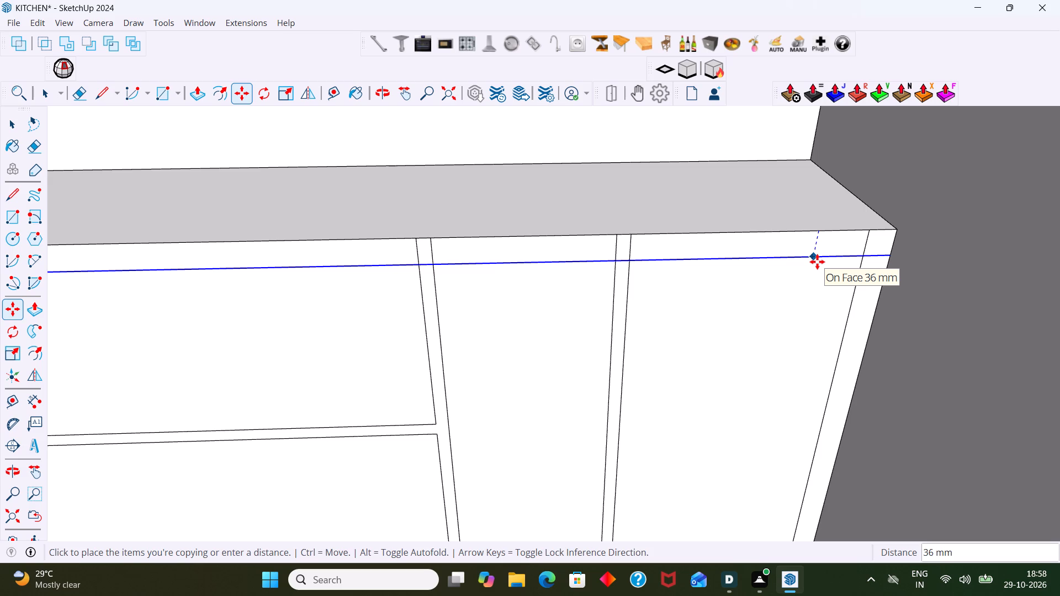
type("36")
key("Return")
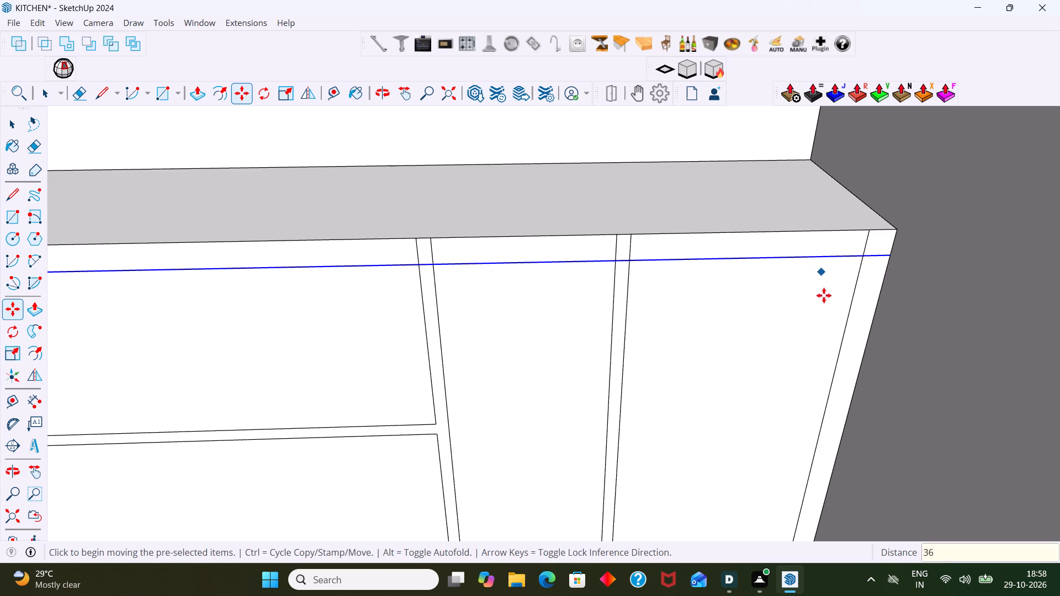
key("space")
Erase the line stubs where the left end margin and left vertical strip cross the new top margin.
scroll(825, 316, "down", 12)
middle_click_drag(456, 337, 513, 321)
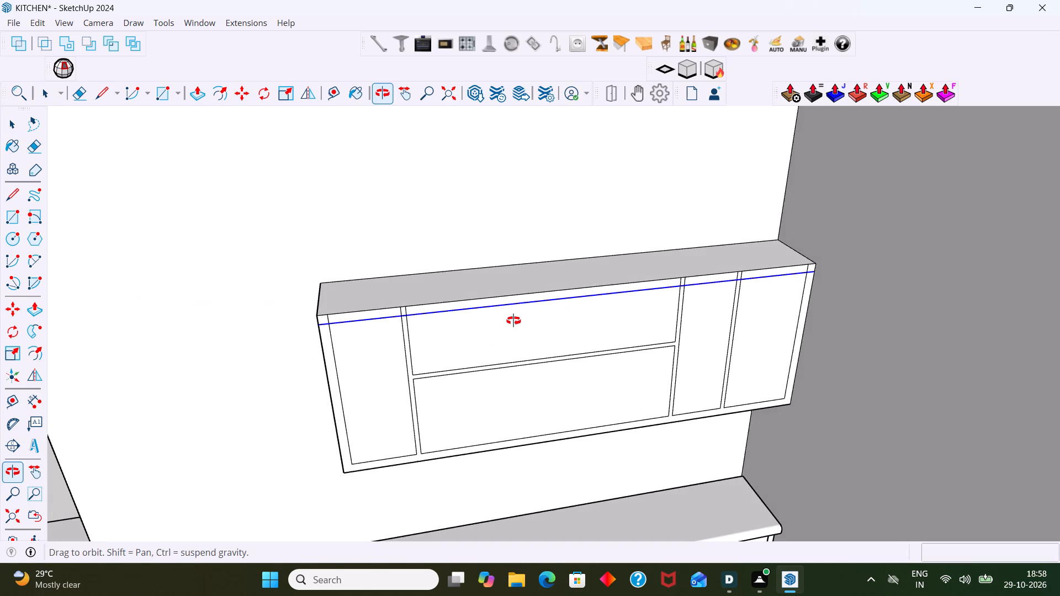
middle_click_drag(513, 321, 515, 321)
key("e")
scroll(368, 324, "up", 2)
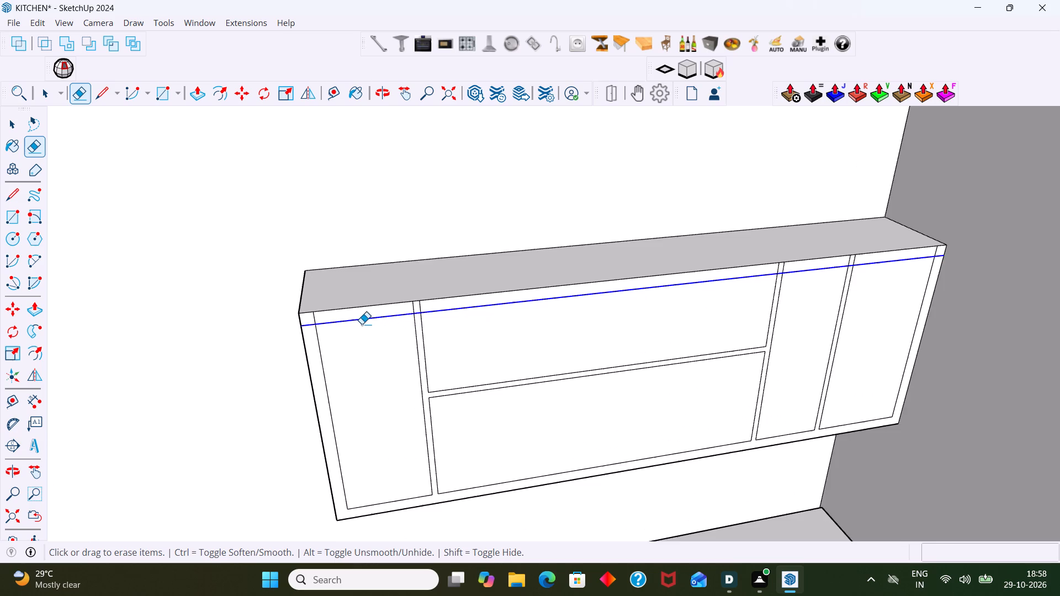
scroll(362, 324, "up", 5)
left_click(308, 317)
left_click(302, 327)
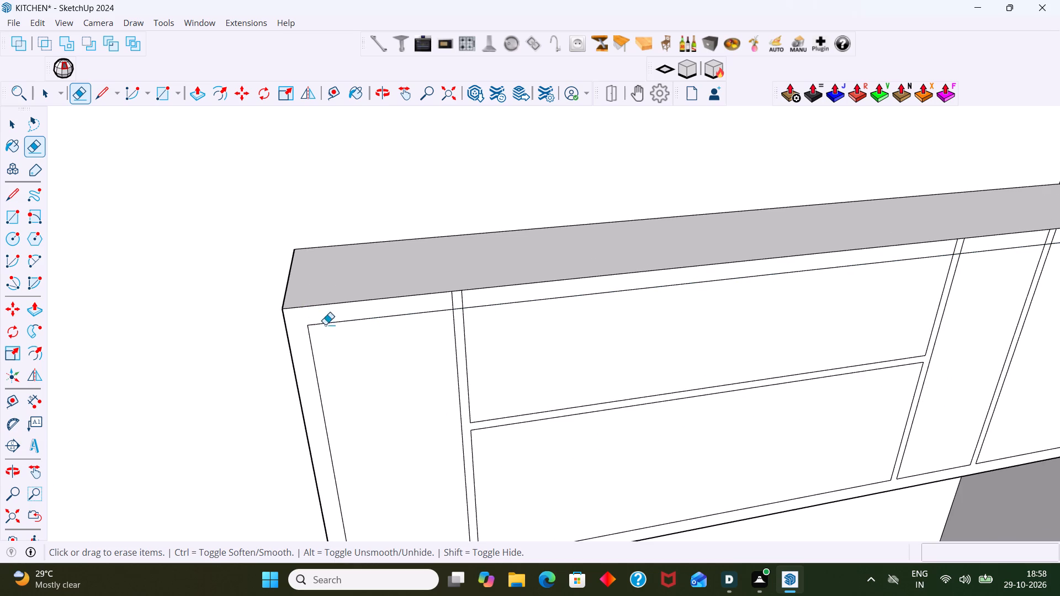
left_click_drag(466, 300, 443, 302)
scroll(485, 300, "down", 1)
left_click_drag(462, 315, 460, 304)
scroll(465, 311, "down", 2)
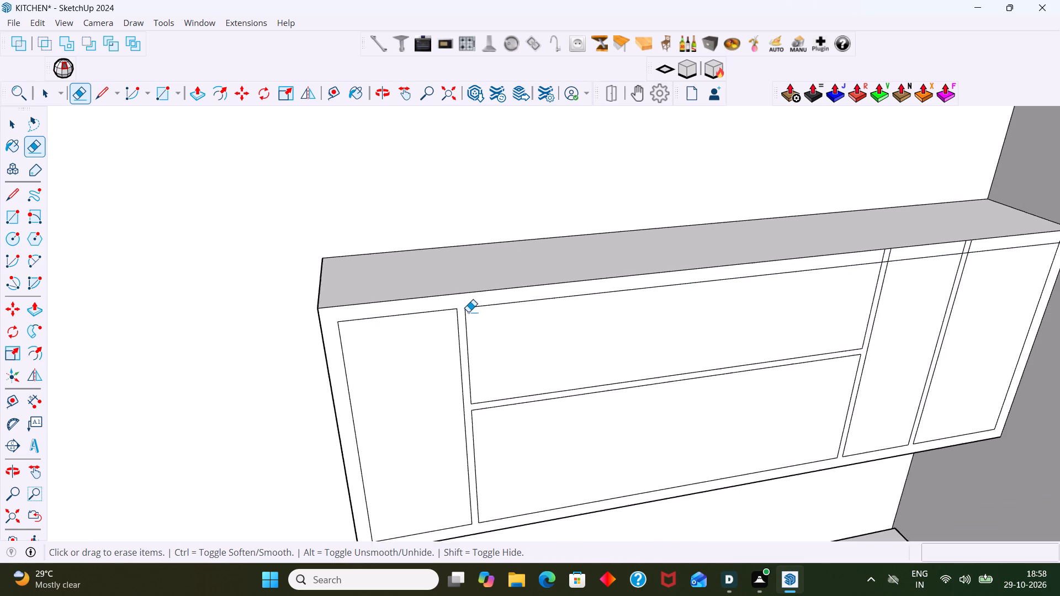
Erase the line stubs of the two right-hand vertical strips and the right end margin above the top margin line.
middle_click_drag(490, 301, 289, 327, "shift")
scroll(735, 315, "up", 4)
left_click_drag(767, 258, 663, 267)
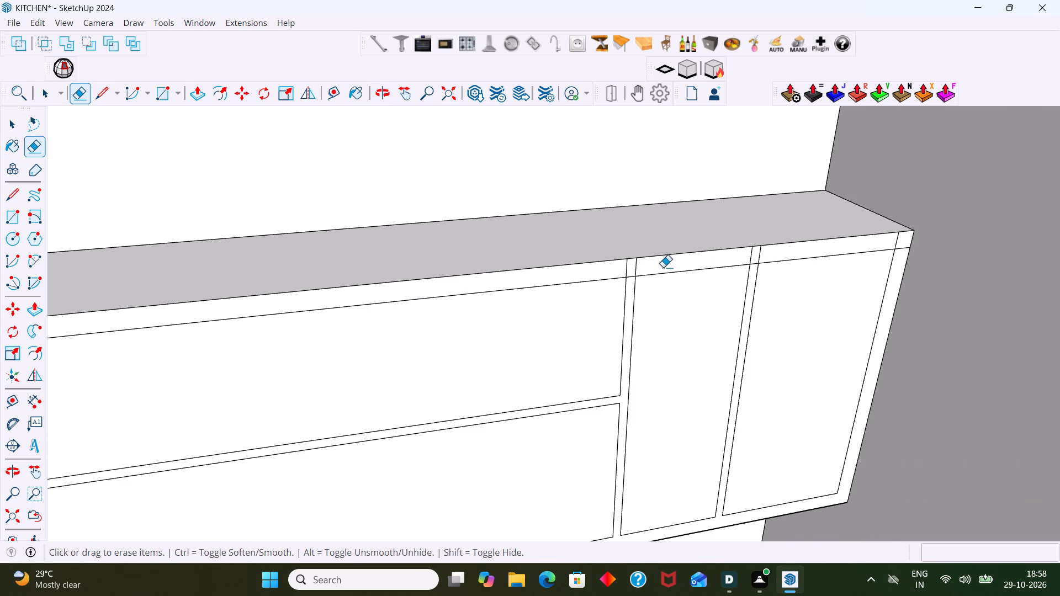
left_click_drag(663, 267, 616, 268)
left_click_drag(776, 253, 709, 251)
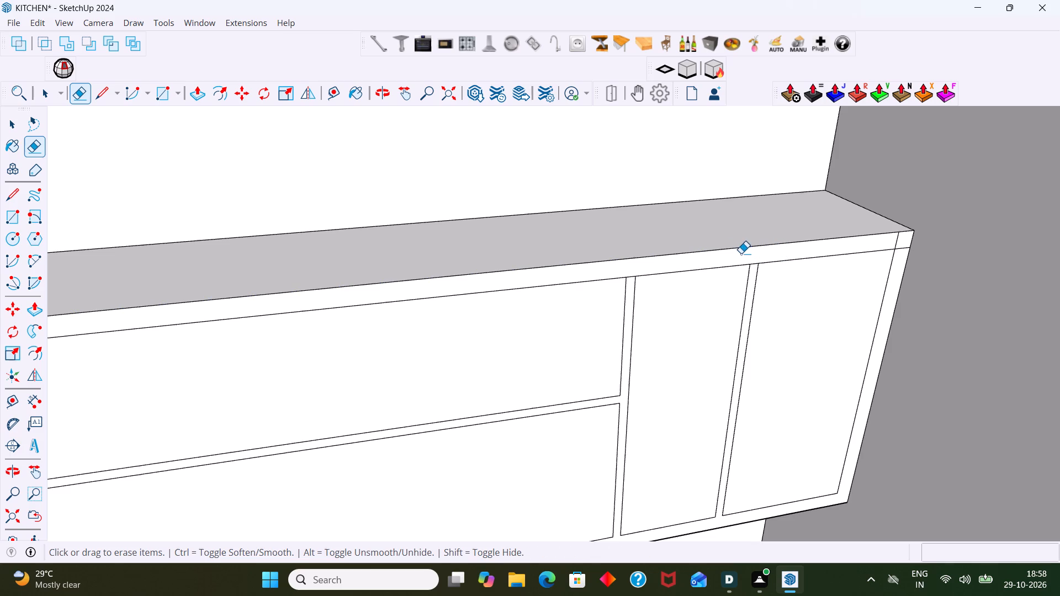
left_click_drag(900, 241, 876, 244)
Examine the wall cabinet's shutter frame and margins from several angles.
scroll(878, 257, "up", 3)
scroll(882, 260, "down", 5)
middle_click_drag(846, 344, 779, 304)
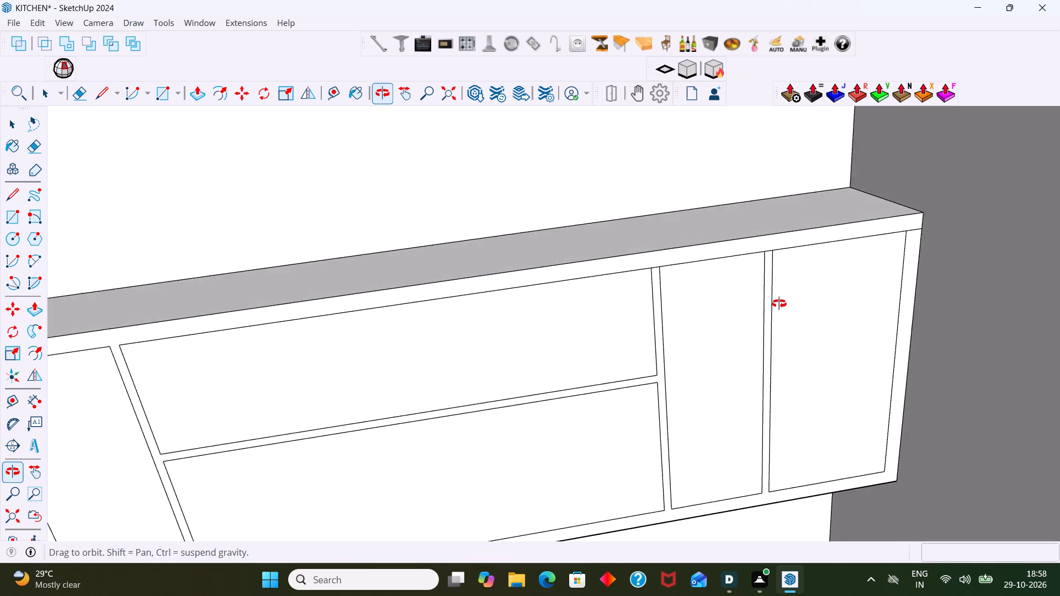
middle_click_drag(779, 304, 863, 322)
middle_click_drag(852, 311, 738, 261, "shift")
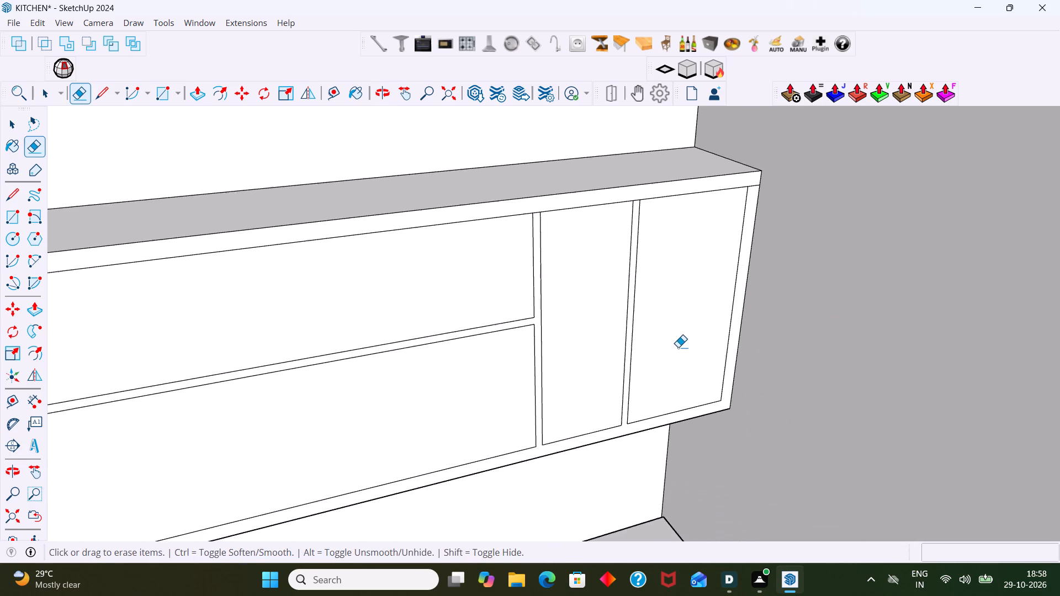
scroll(678, 347, "up", 3)
middle_click_drag(682, 348, 627, 347)
scroll(693, 343, "down", 6)
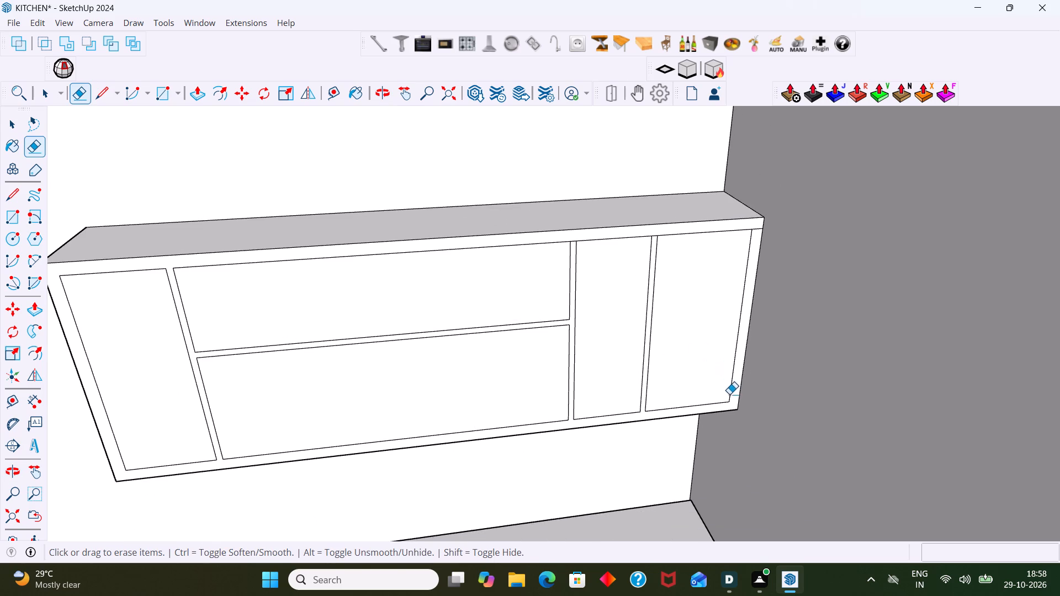
middle_click_drag(675, 380, 633, 385)
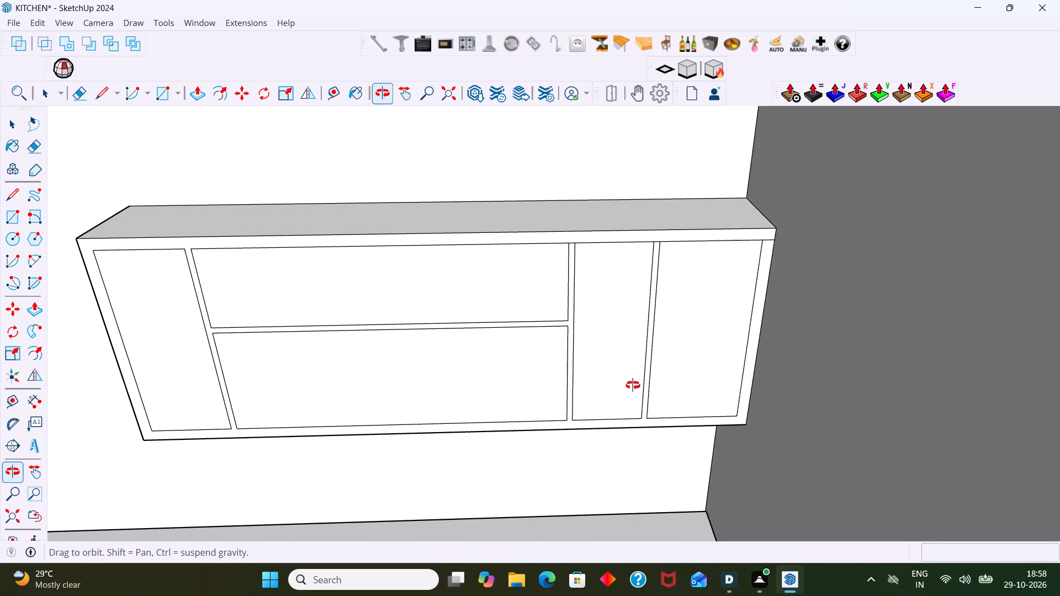
middle_click_drag(633, 385, 605, 385)
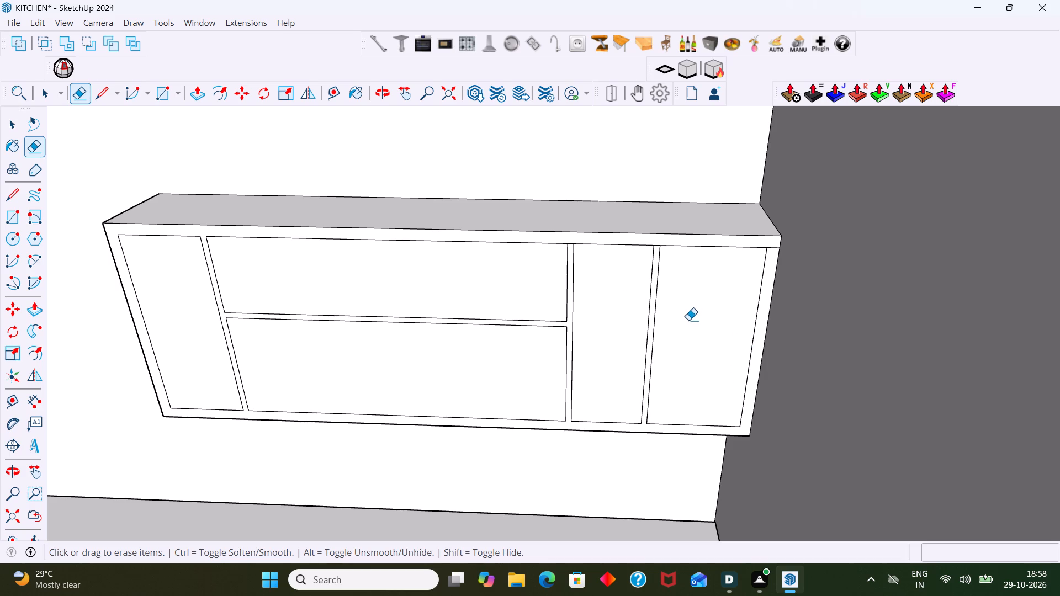
middle_click_drag(692, 319, 596, 258)
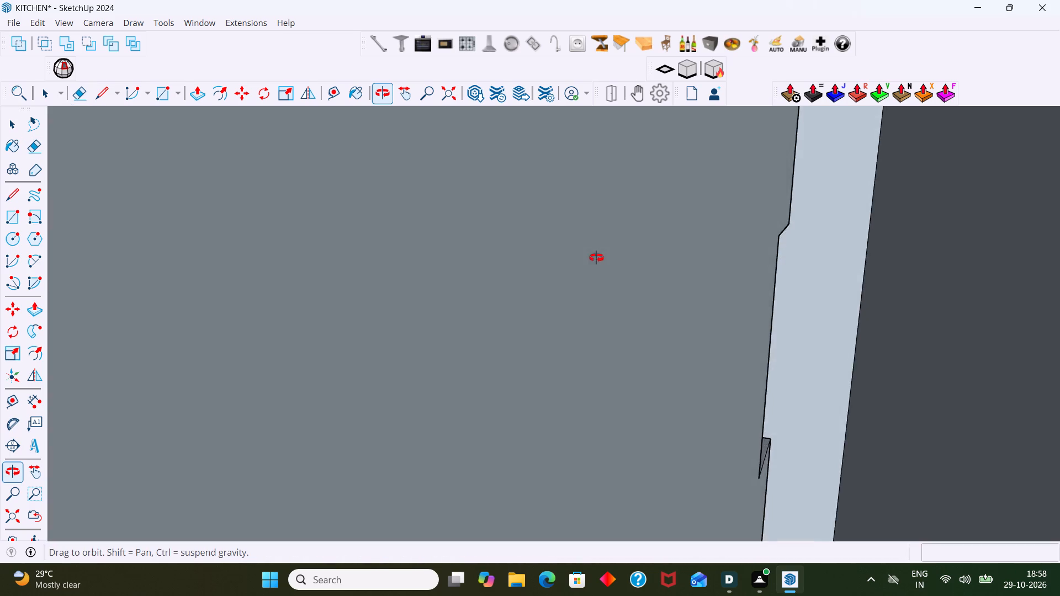
Examine the whole kitchen model and the wall cabinet's shutter frame from several angles.
middle_click_drag(596, 258, 664, 254)
key("space")
scroll(440, 322, "down", 5)
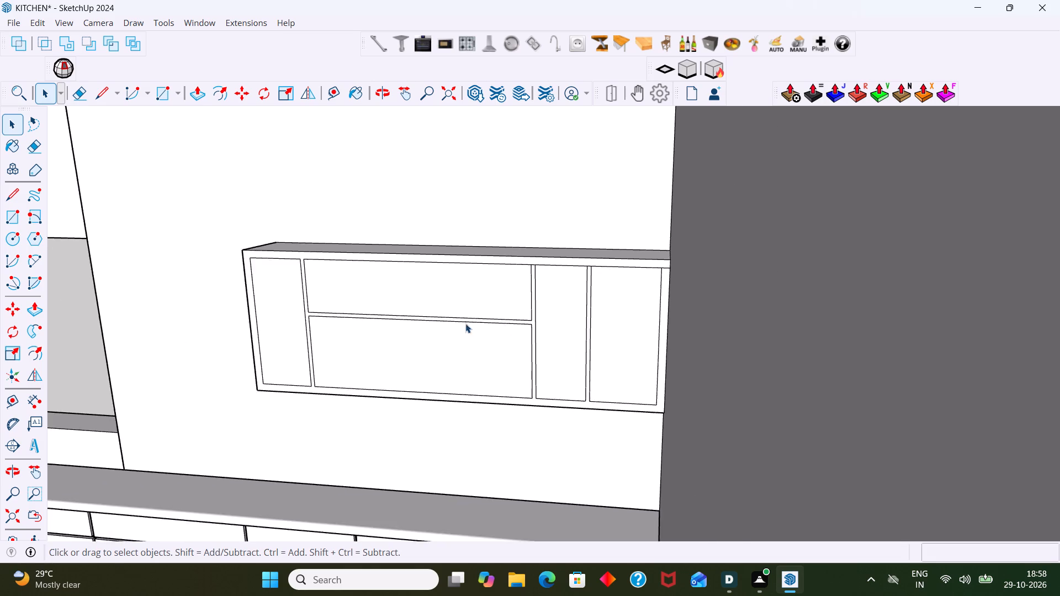
scroll(379, 303, "up", 1)
scroll(387, 300, "down", 10)
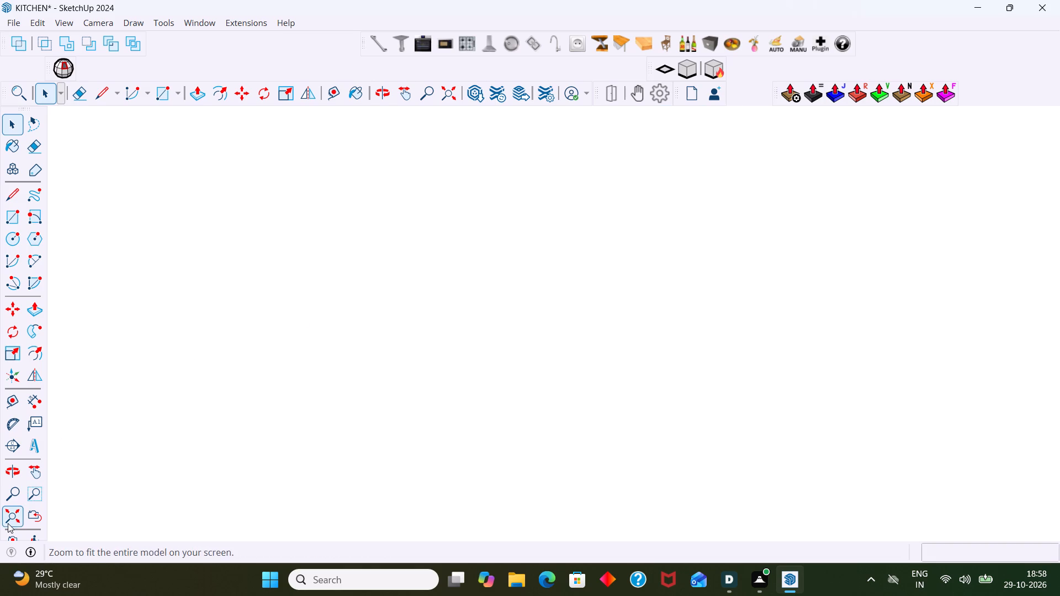
left_click(7, 525)
scroll(228, 433, "down", 3)
middle_click_drag(204, 360, 374, 323)
scroll(126, 315, "up", 4)
middle_click_drag(107, 305, 527, 317, "shift")
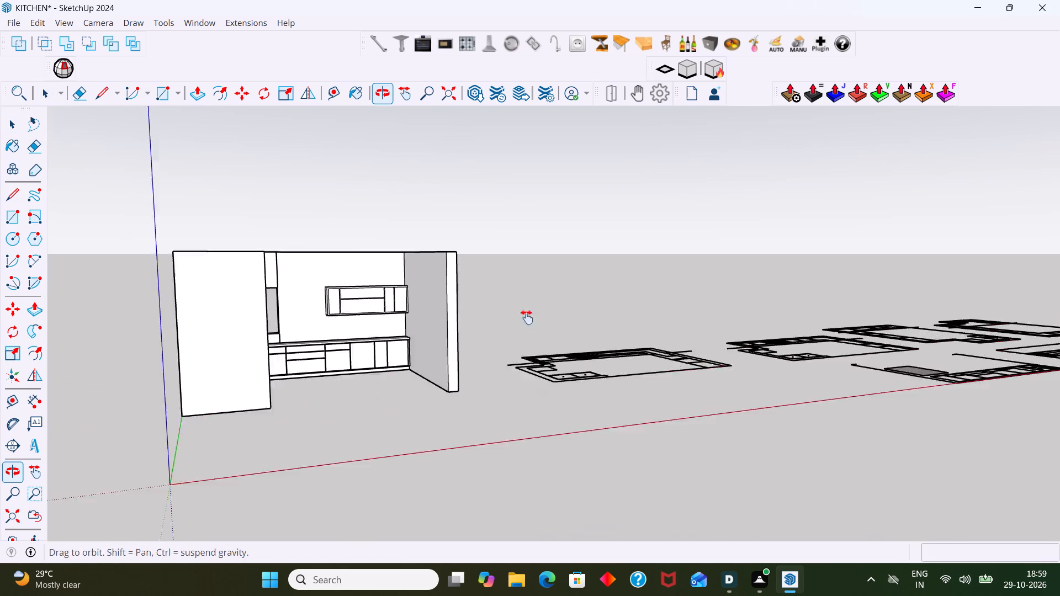
middle_click_drag(527, 317, 714, 312, "shift")
scroll(734, 295, "up", 8)
middle_click_drag(677, 296, 554, 359)
scroll(577, 328, "up", 15)
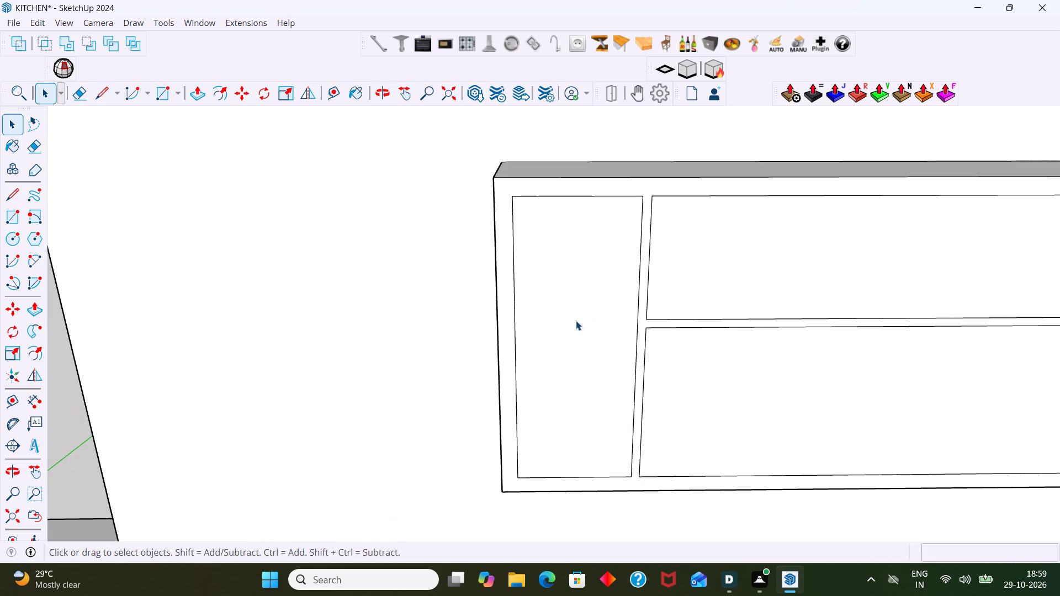
Place a guide line on the wall cabinet's top face, 18 mm in front of its rear edge.
left_click(576, 321)
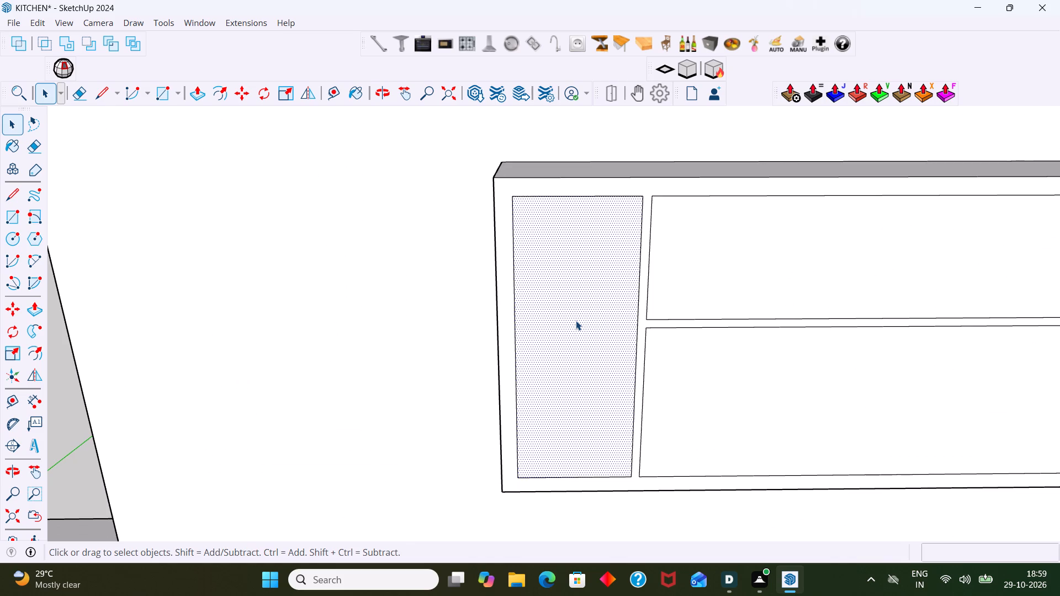
scroll(608, 317, "down", 4)
middle_click_drag(605, 317, 568, 408)
scroll(561, 379, "down", 7)
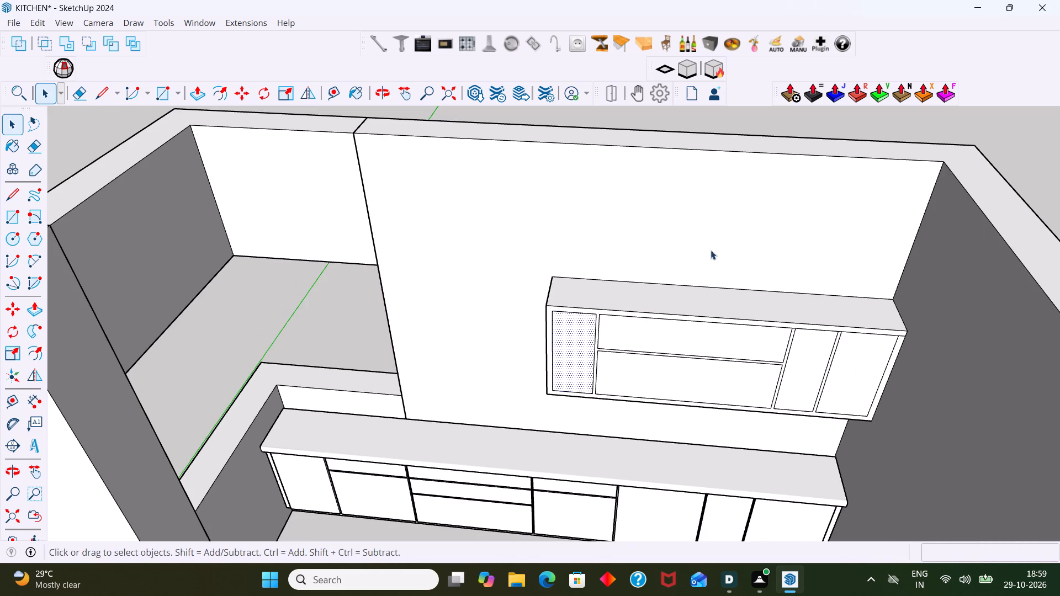
left_click(876, 119)
key("t")
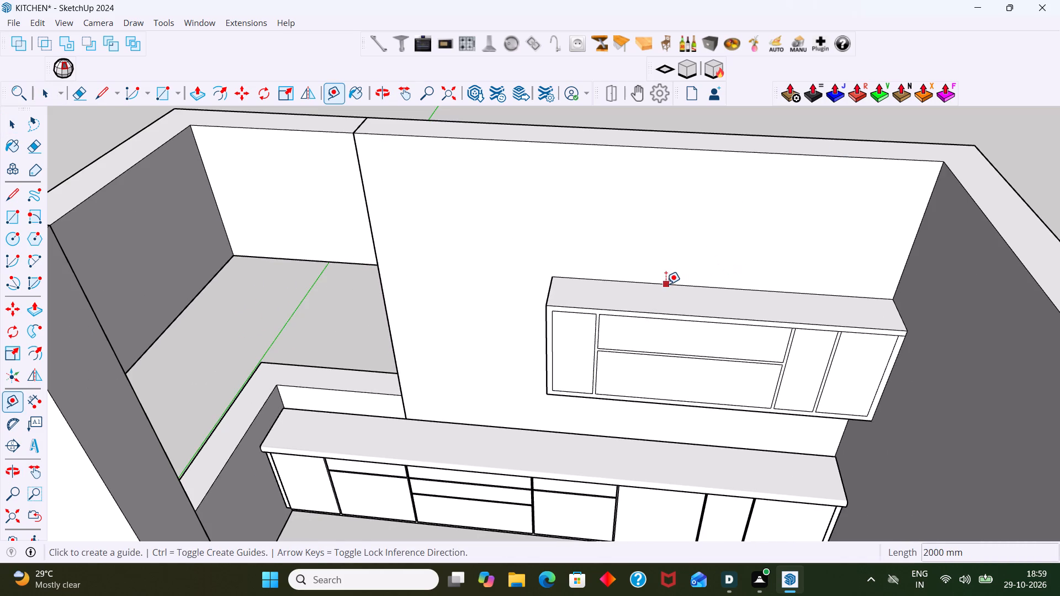
left_click(670, 281)
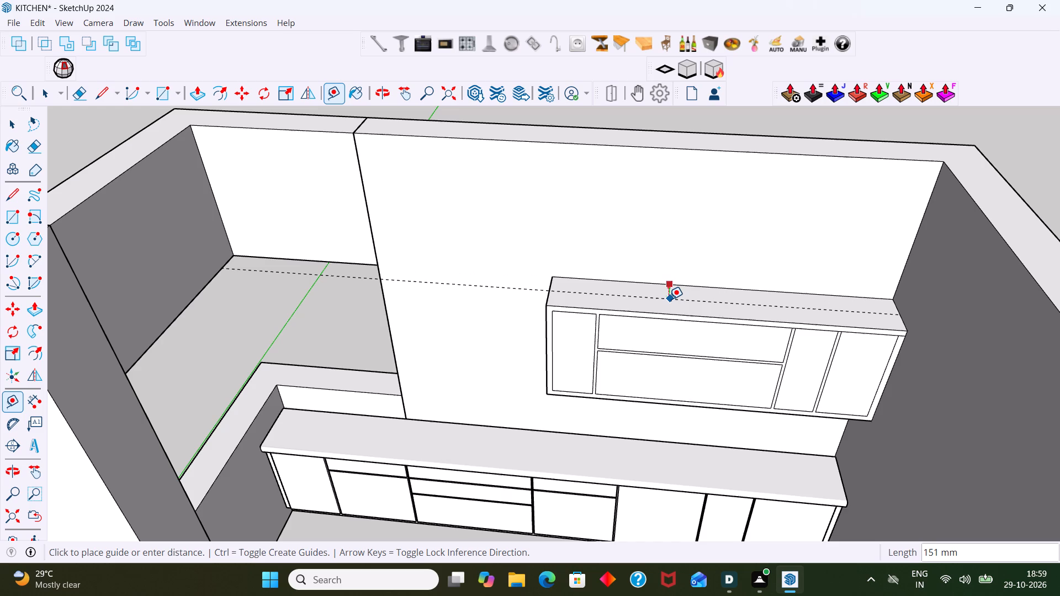
type("18")
key("Return")
key("space")
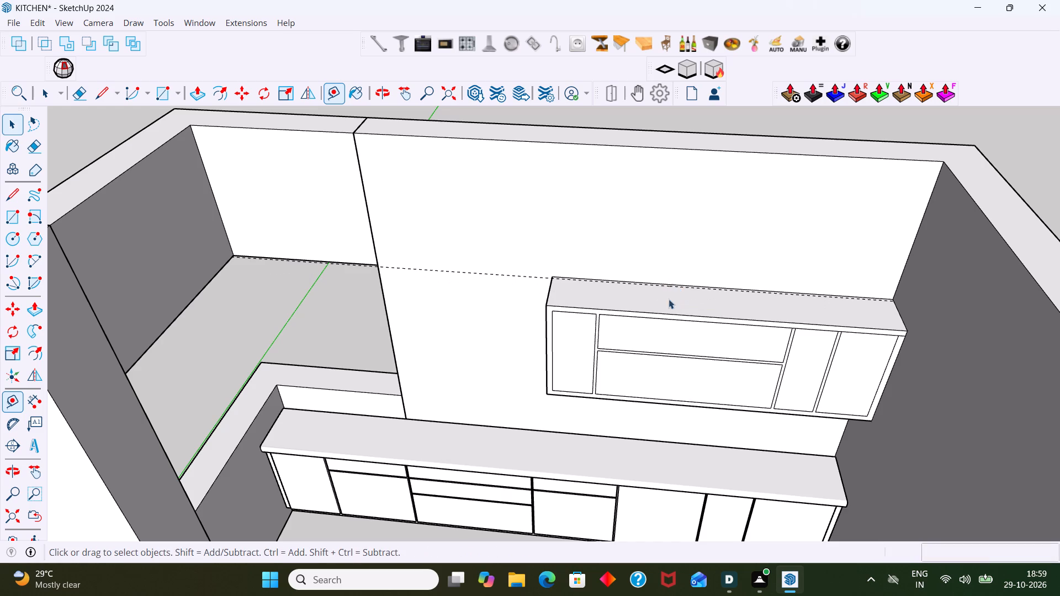
Push the wall cabinet's leftmost shutter face 282 mm inward, up to the 18 mm back-panel guide.
left_click(576, 353)
key("p")
left_click(576, 353)
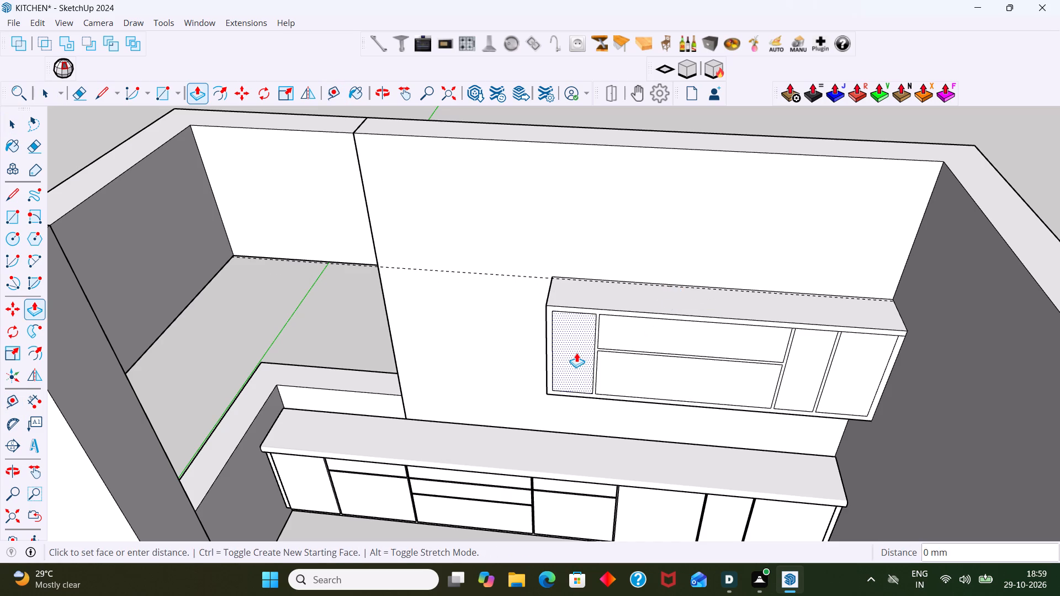
scroll(568, 269, "up", 7)
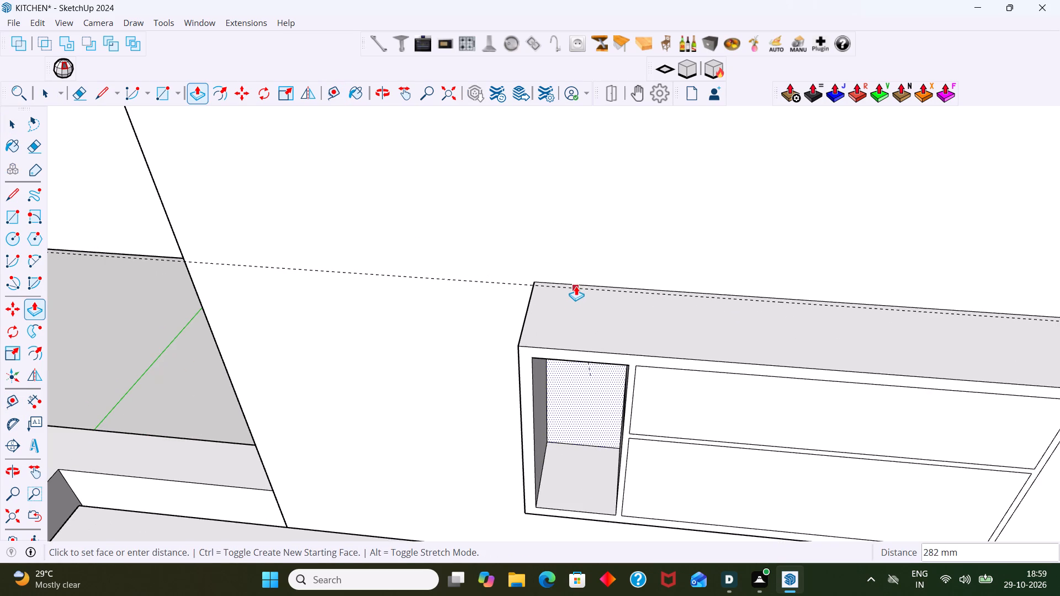
left_click(576, 286)
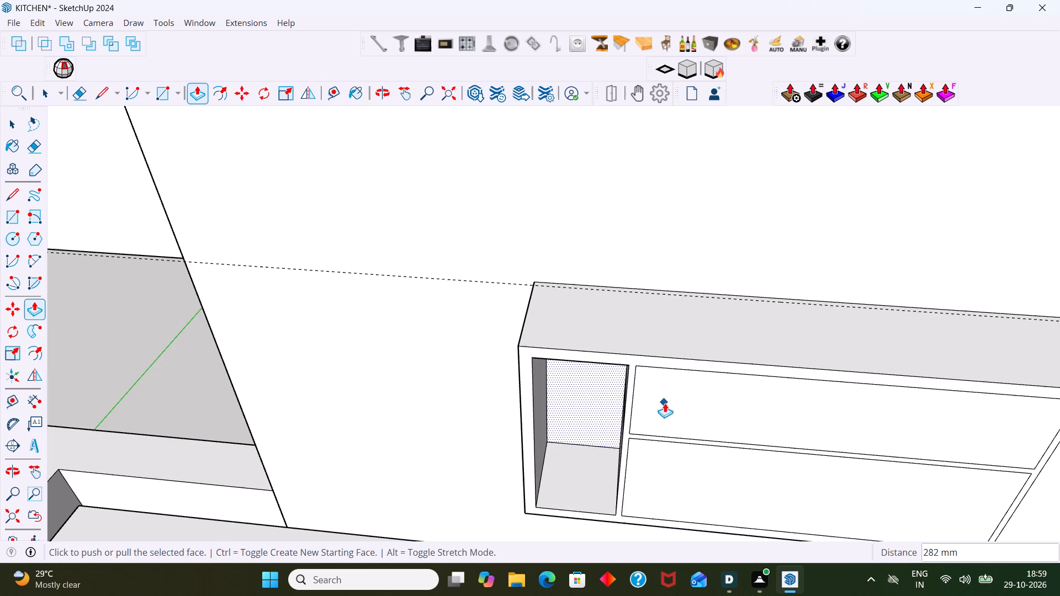
key("space")
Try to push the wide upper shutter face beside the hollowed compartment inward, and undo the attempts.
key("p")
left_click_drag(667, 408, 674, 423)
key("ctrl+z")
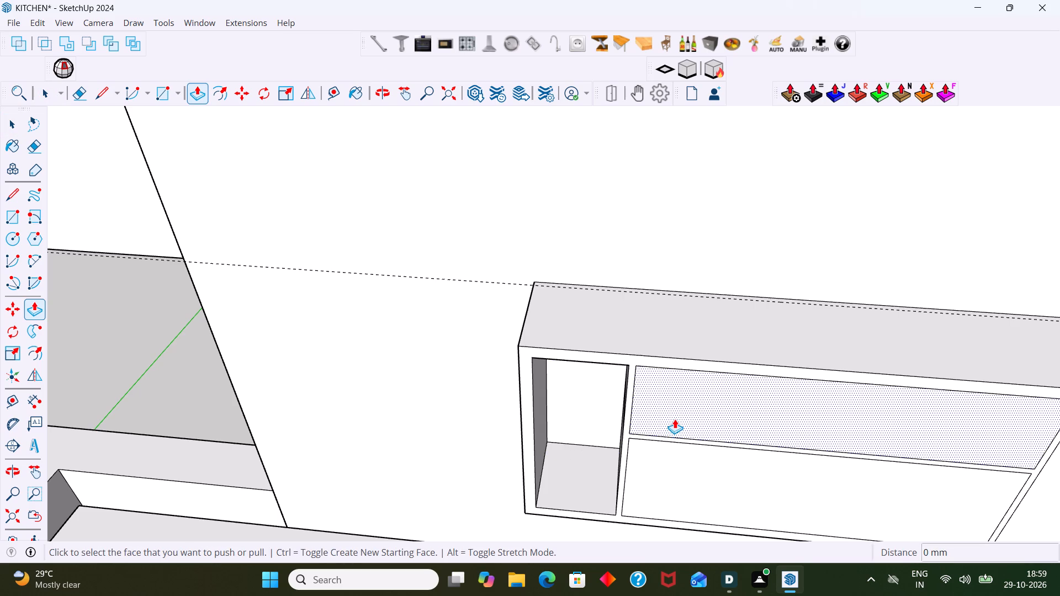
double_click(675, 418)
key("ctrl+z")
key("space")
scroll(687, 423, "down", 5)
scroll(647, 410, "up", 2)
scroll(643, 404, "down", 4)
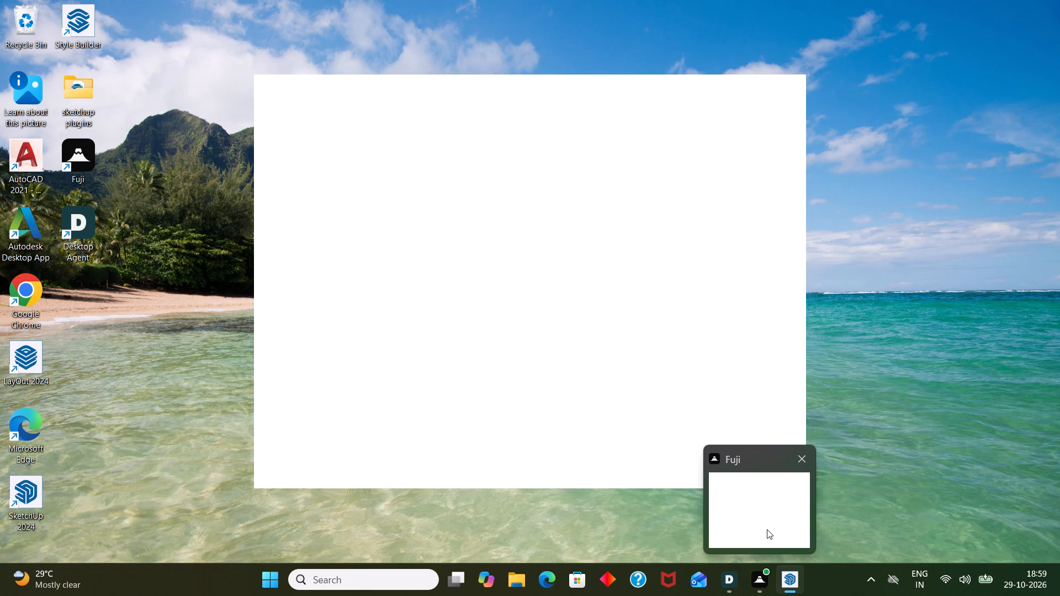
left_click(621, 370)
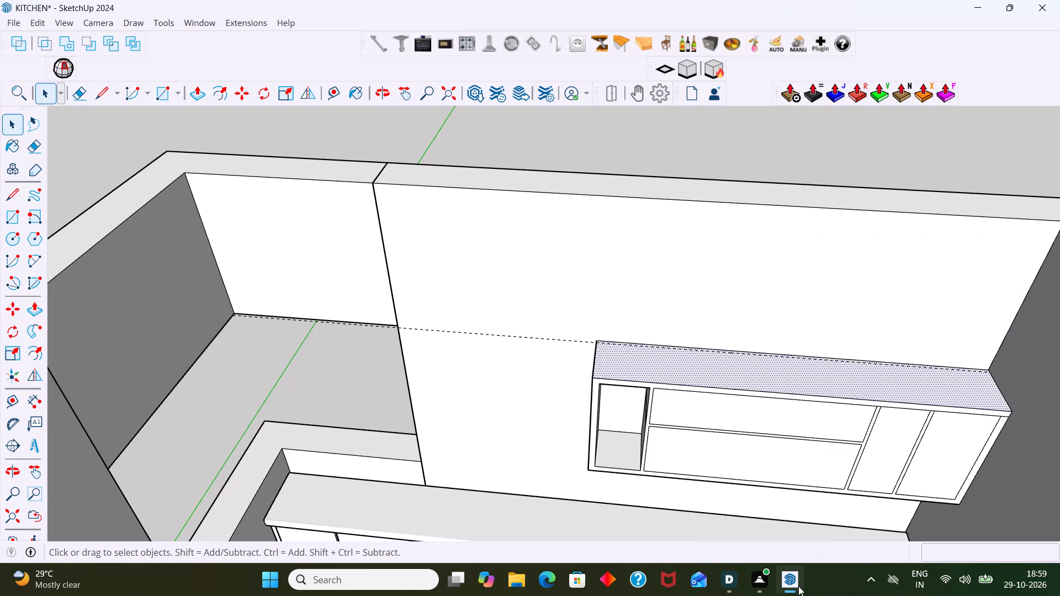
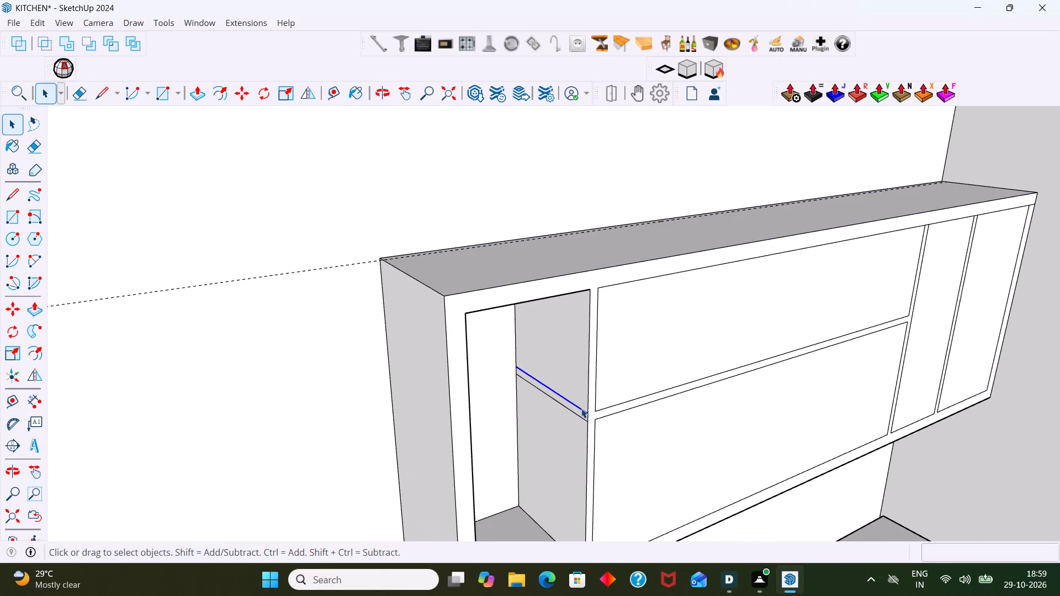
Delete the two leftover parallel edges on the divider inside the wall cabinet's leftmost compartment.
key("Delete")
left_click(575, 414)
key("Delete")
Push the wall cabinet's upper wide middle face inward 282 mm to hollow out that compartment.
scroll(589, 412, "down", 5)
scroll(635, 413, "down", 4)
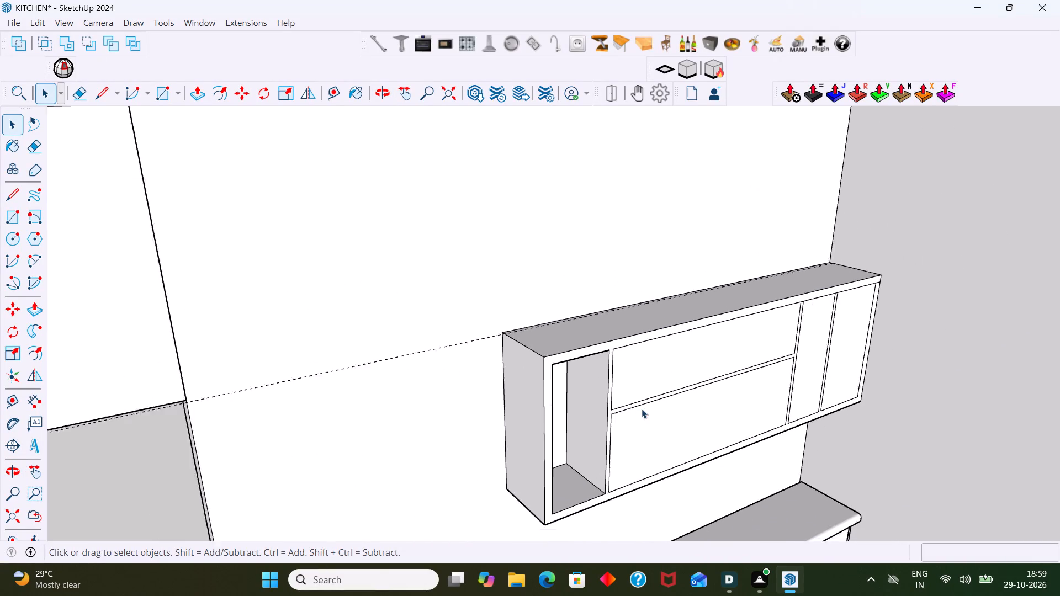
scroll(642, 409, "down", 2)
middle_click_drag(672, 378, 481, 361)
scroll(494, 375, "up", 2)
middle_click_drag(446, 378, 418, 387)
scroll(432, 382, "up", 4)
left_click(434, 374)
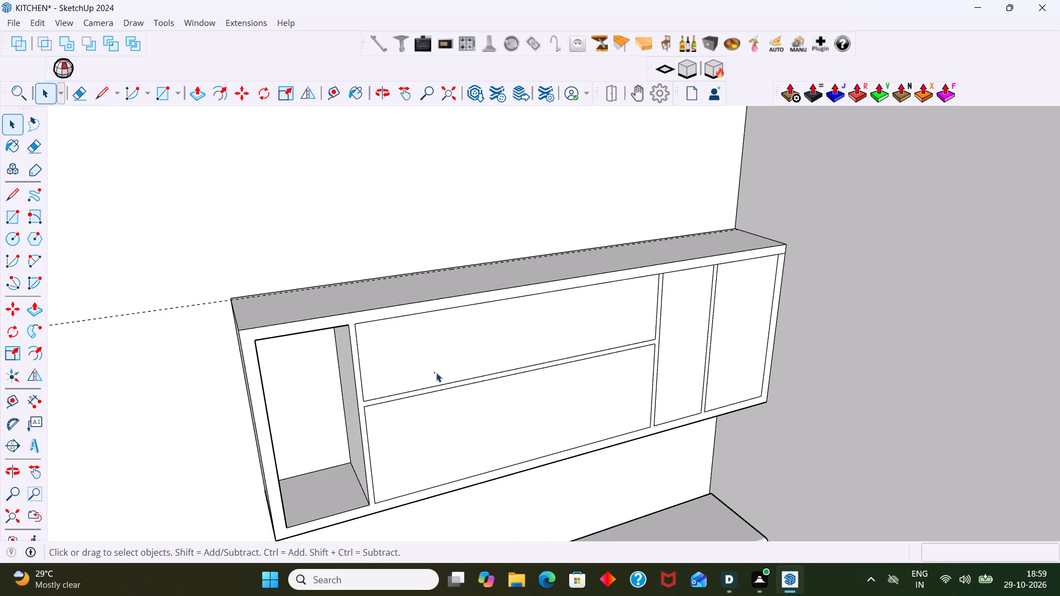
key("p")
left_click(437, 372)
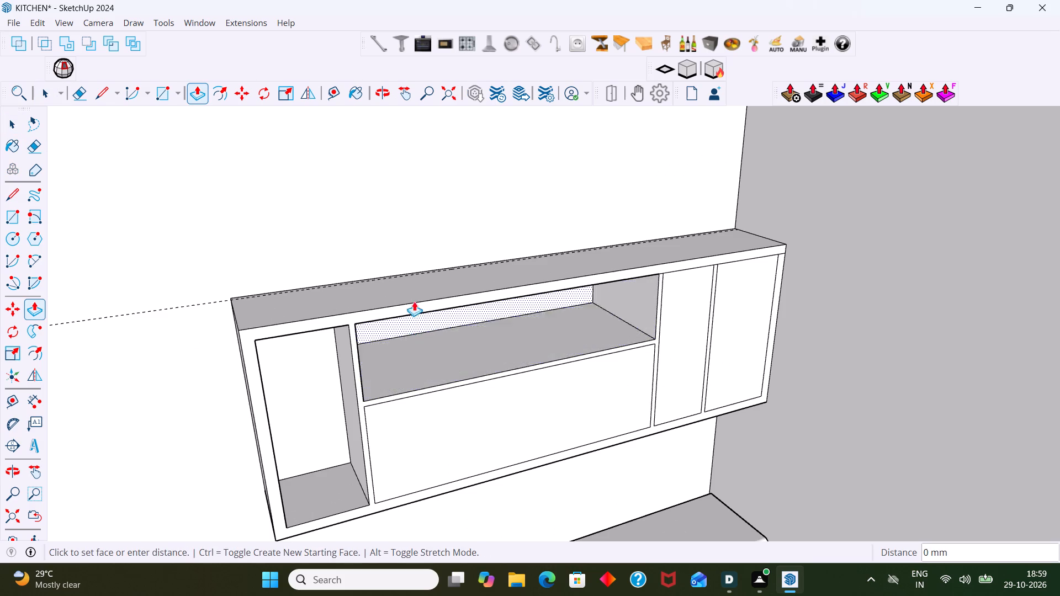
middle_click_drag(409, 300, 381, 396)
scroll(391, 331, "up", 4)
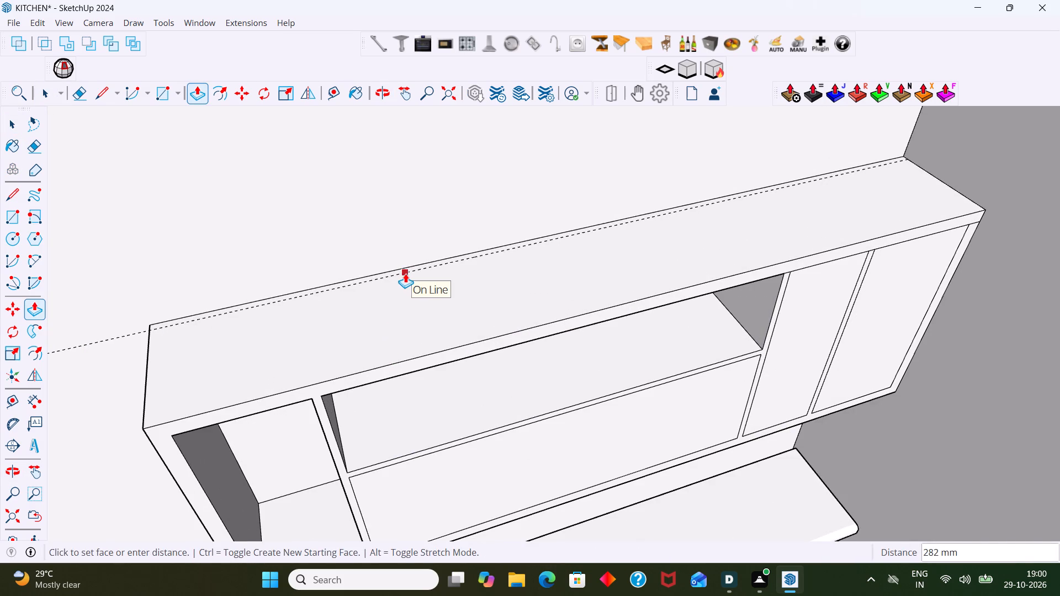
left_click(405, 273)
key("space")
Push the lower wide middle face inward to the same depth as the compartment above, undoing any accidental extra push.
left_click(520, 472)
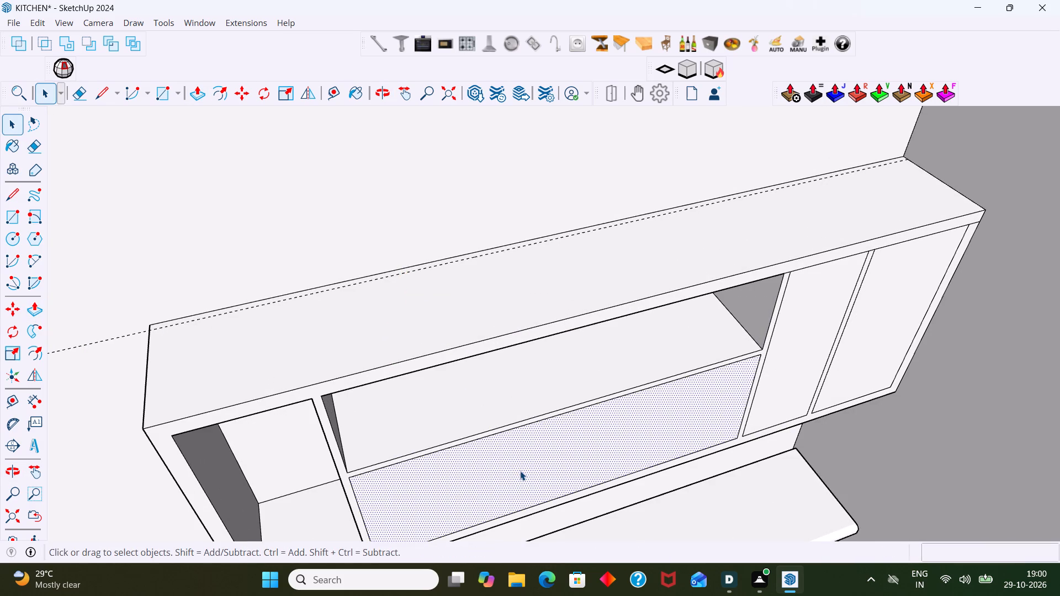
key("p")
left_click(520, 471)
left_click(520, 471)
double_click(521, 470)
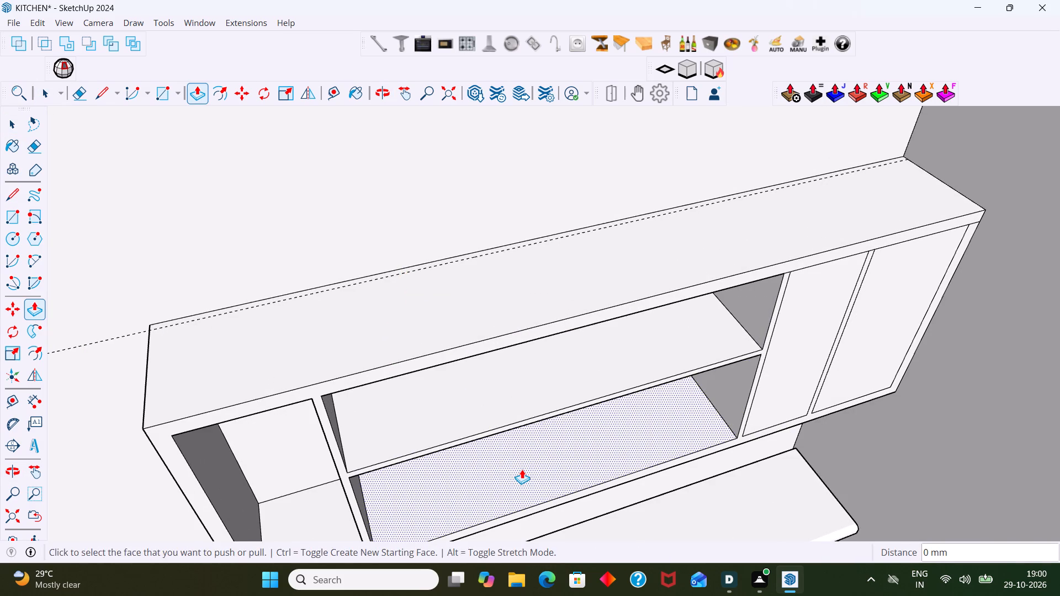
scroll(526, 469, "down", 2)
middle_click_drag(523, 467, 475, 315)
scroll(482, 343, "up", 2)
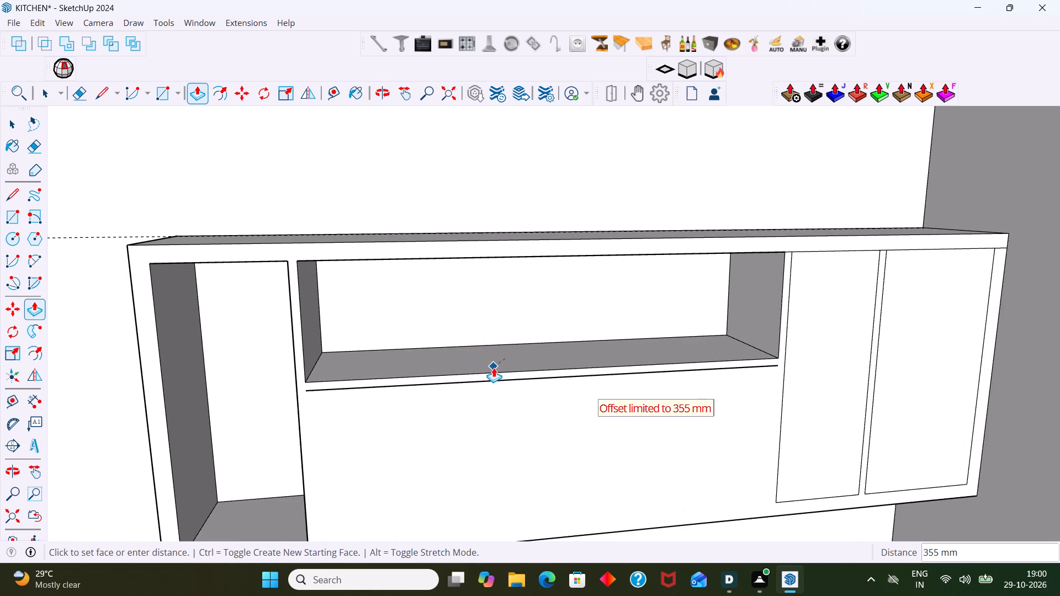
key("ctrl+z")
scroll(497, 390, "down", 4)
scroll(707, 403, "up", 3)
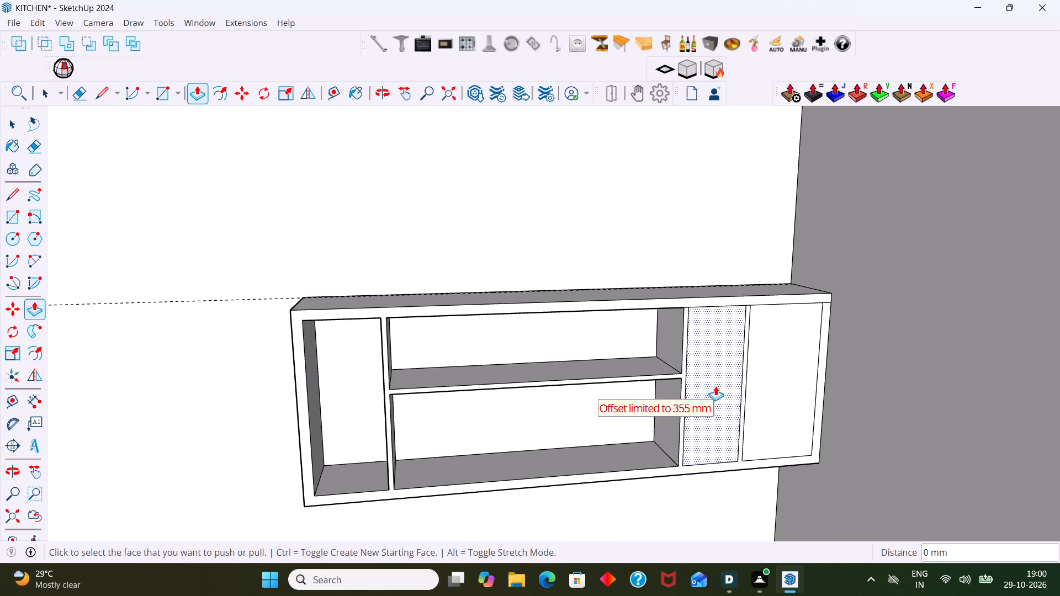
Push the narrow face beside the wide middle compartments inward 282 mm to open that compartment.
double_click(713, 380)
key("ctrl+z")
left_click(719, 384)
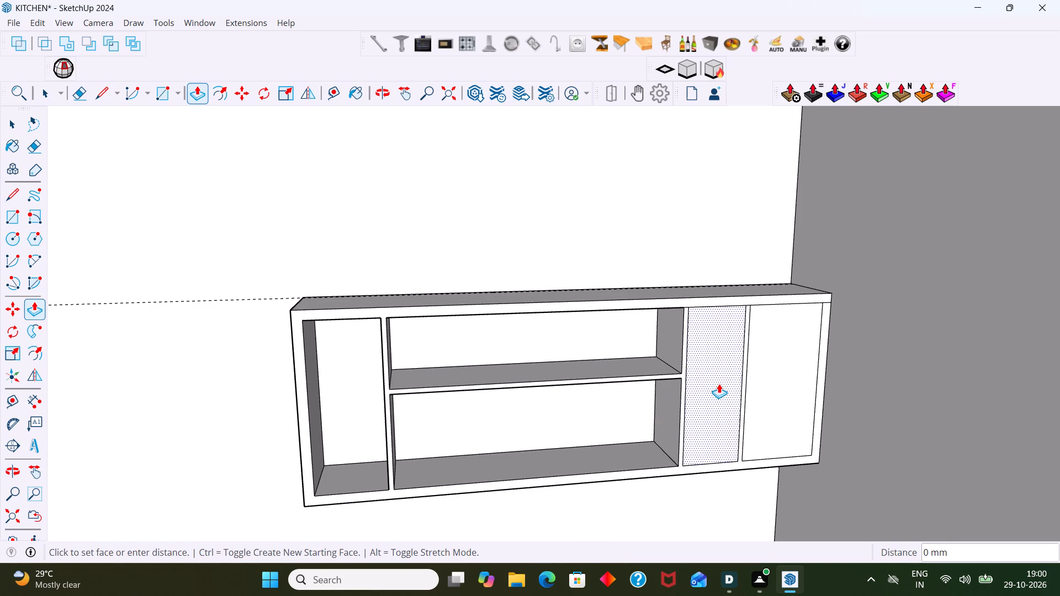
middle_click_drag(701, 380, 672, 467)
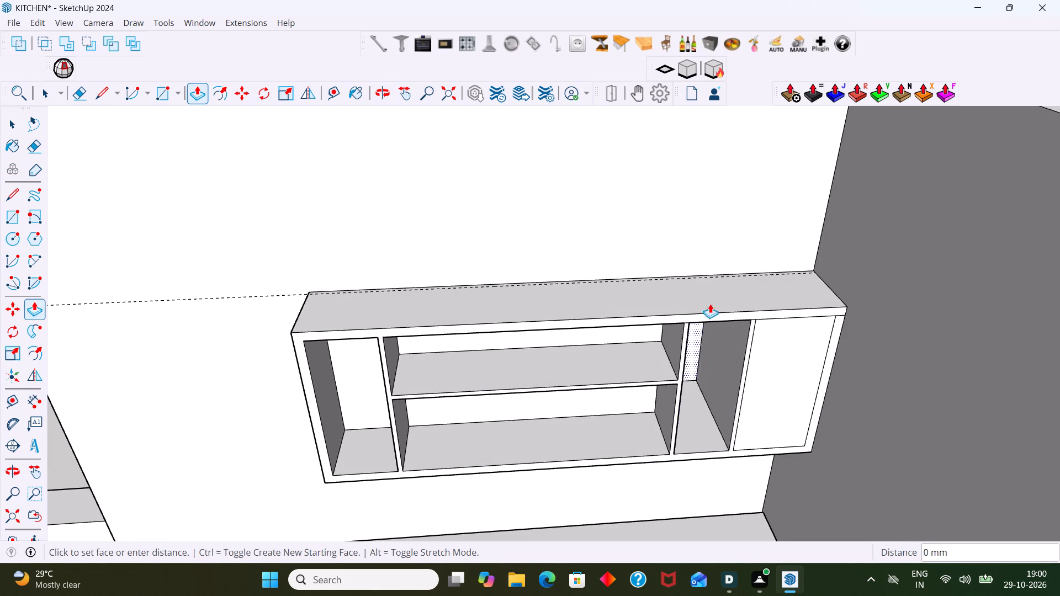
left_click(711, 281)
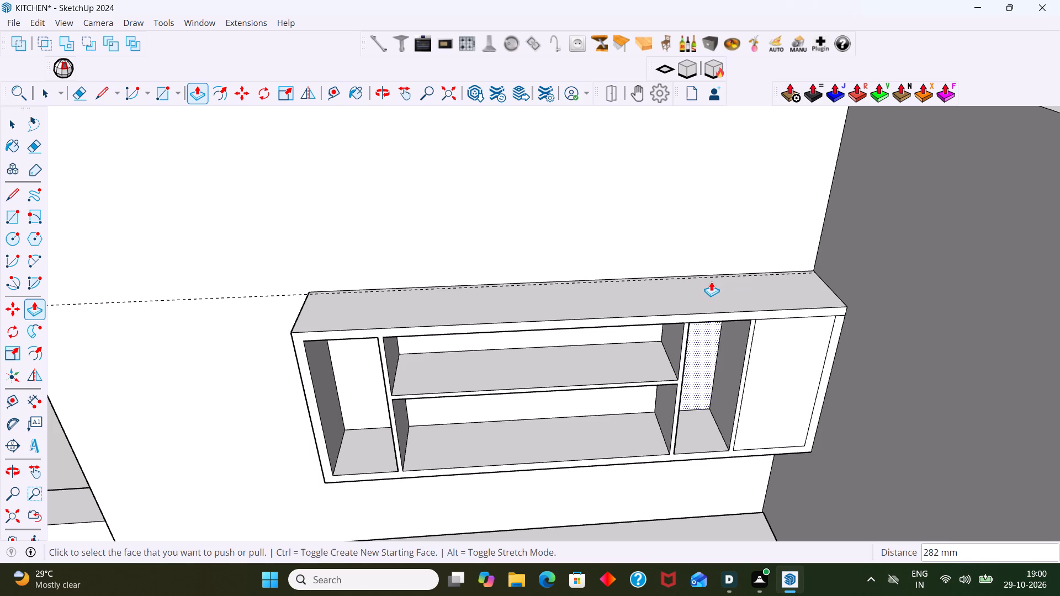
Recess the wall cabinet's last closed face, next to the side wall, by repeating the previous push distance.
double_click(772, 352)
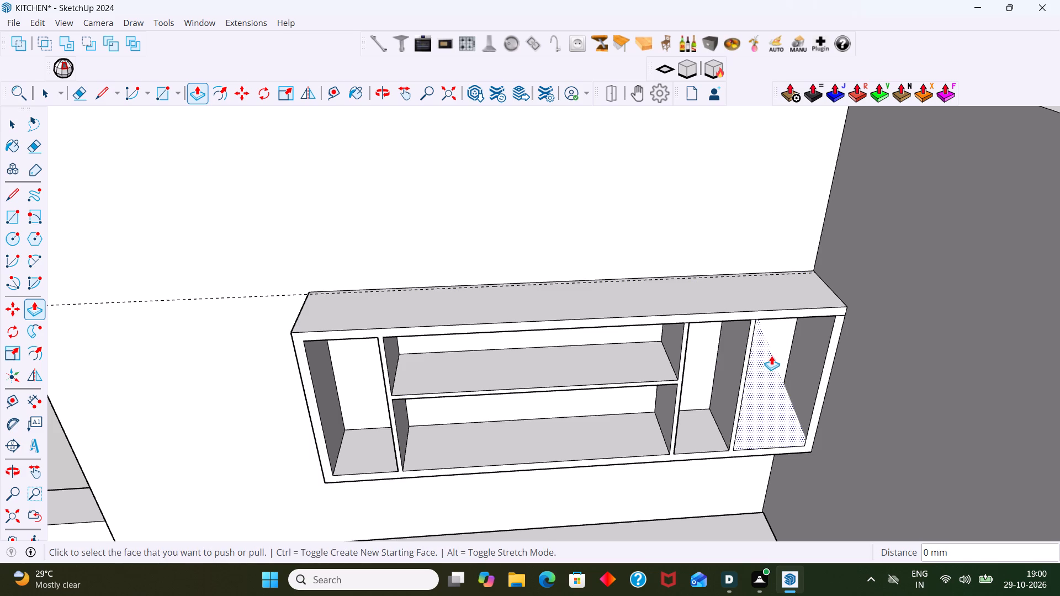
scroll(765, 362, "down", 1)
middle_click_drag(757, 363, 676, 350)
double_click(767, 395)
Delete the stray edge near the bottom of the side panel inside the wall cabinet's end compartment.
scroll(769, 396, "down", 2)
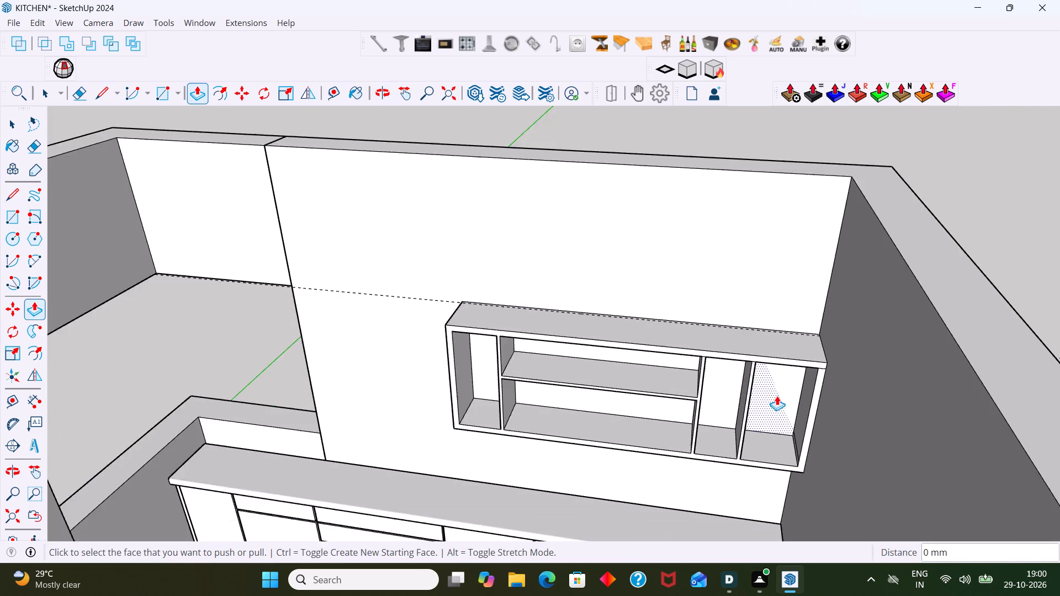
scroll(777, 396, "down", 4)
scroll(772, 412, "up", 2)
middle_click_drag(768, 409, 771, 367)
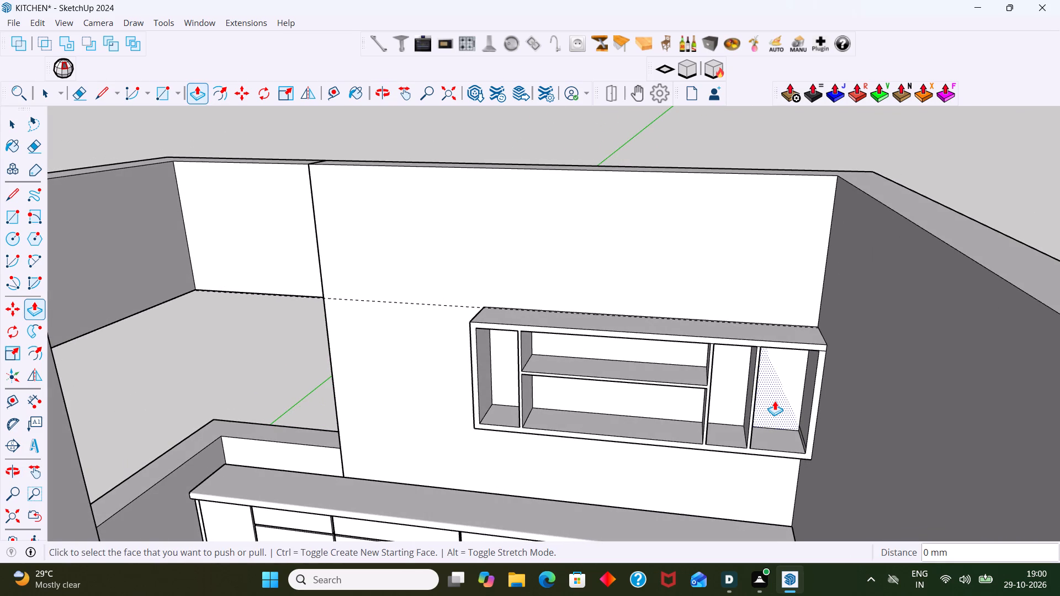
key("space")
scroll(775, 406, "down", 4)
middle_click_drag(786, 417, 828, 438)
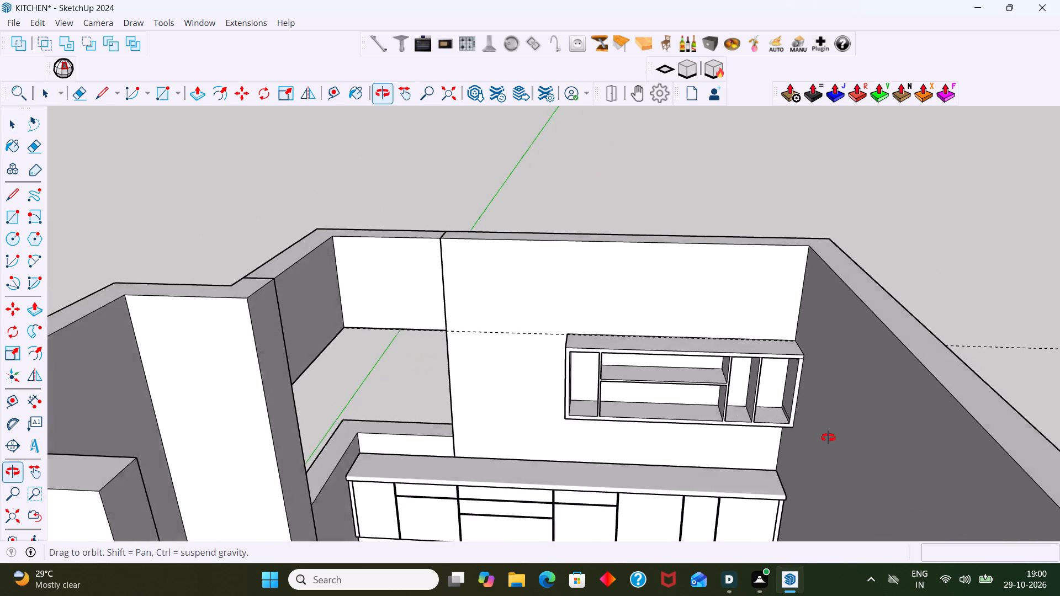
middle_click_drag(828, 438, 831, 438)
scroll(802, 428, "up", 14)
middle_click_drag(778, 386, 817, 390)
scroll(772, 395, "up", 5)
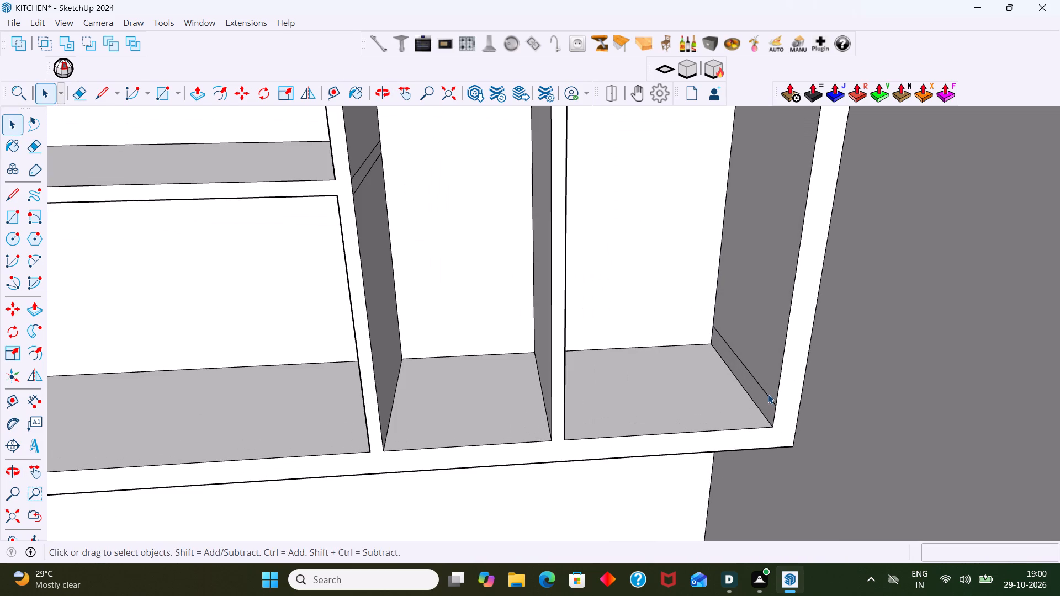
left_click(768, 394)
key("Delete")
Delete the dashed guide line running along the top back edge of the wall cabinet.
scroll(766, 397, "down", 6)
middle_click_drag(649, 417, 810, 405)
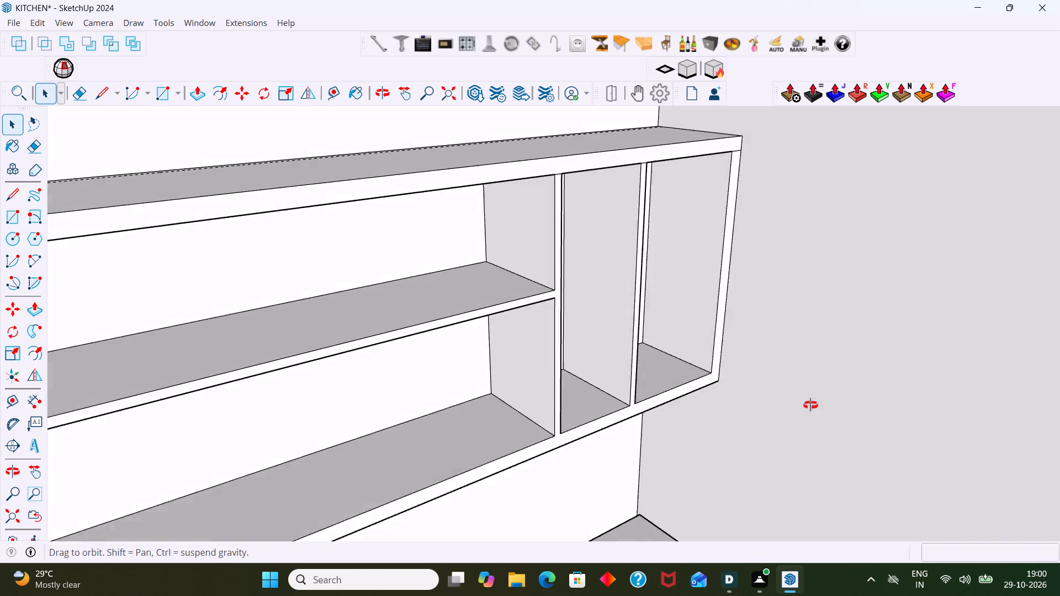
middle_click_drag(810, 405, 615, 369)
scroll(611, 365, "down", 12)
middle_click_drag(653, 369, 617, 453)
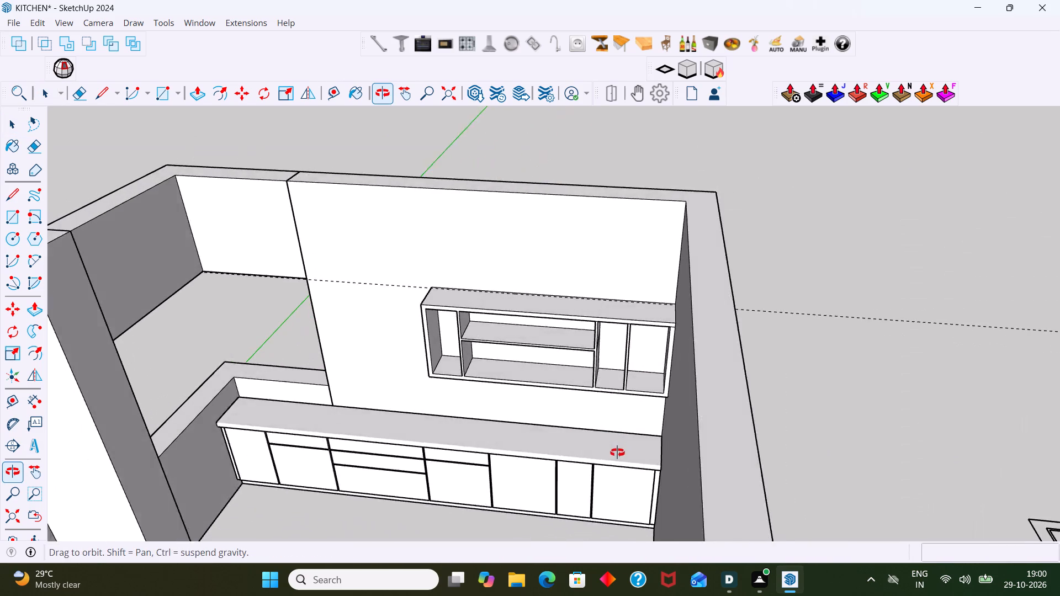
middle_click_drag(617, 453, 642, 437)
left_click(816, 310)
left_click(818, 303)
left_click(818, 307)
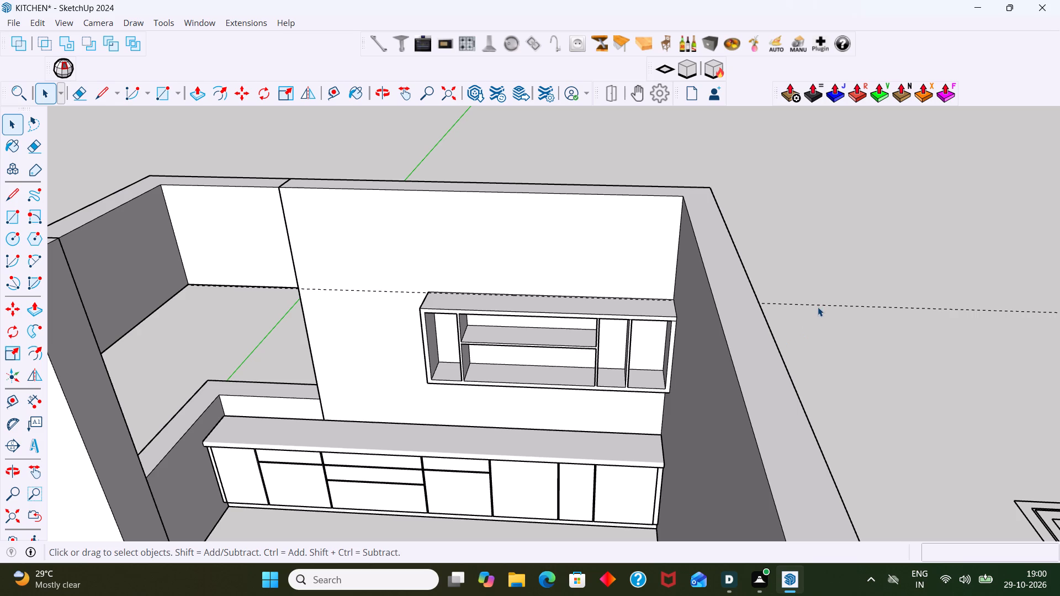
left_click(818, 306)
key("Delete")
Examine the kitchen's walls, window opening, base cabinets and open wall cabinet from several angles.
scroll(810, 316, "down", 3)
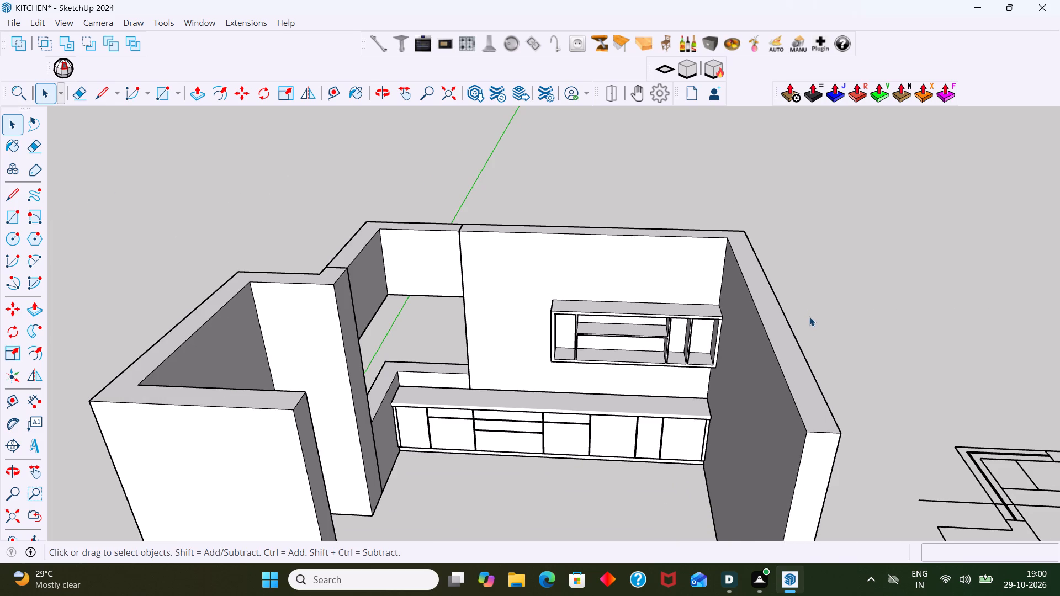
scroll(381, 260, "up", 6)
middle_click_drag(365, 290, 442, 320)
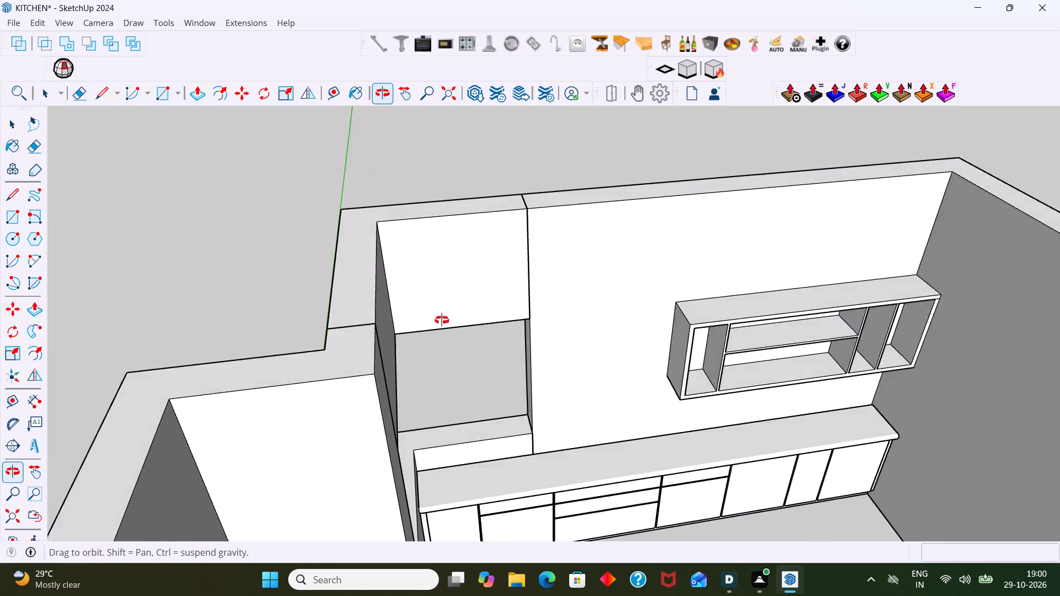
middle_click_drag(442, 320, 449, 331)
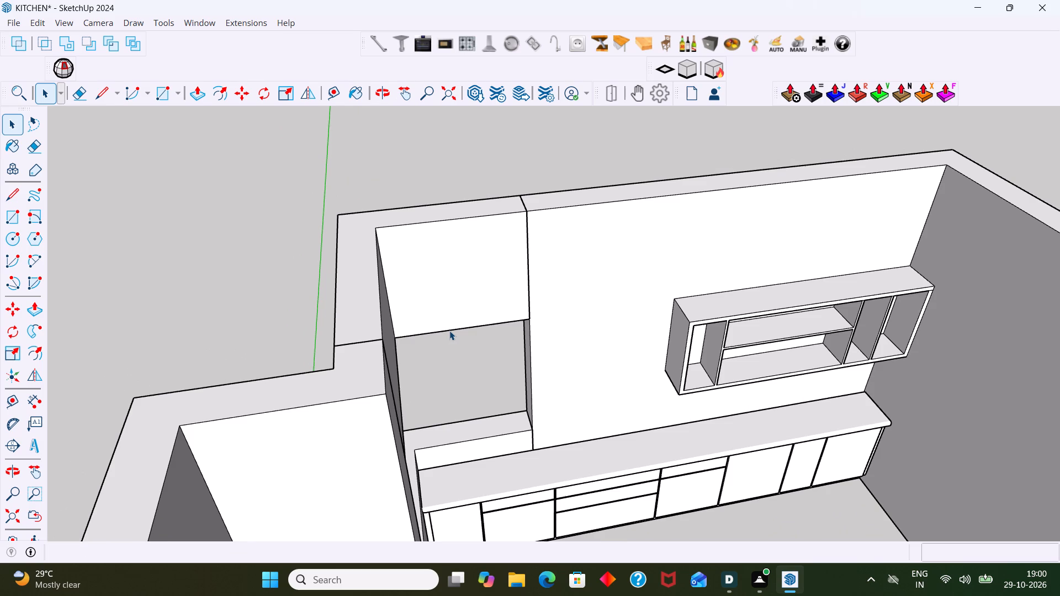
scroll(455, 329, "down", 10)
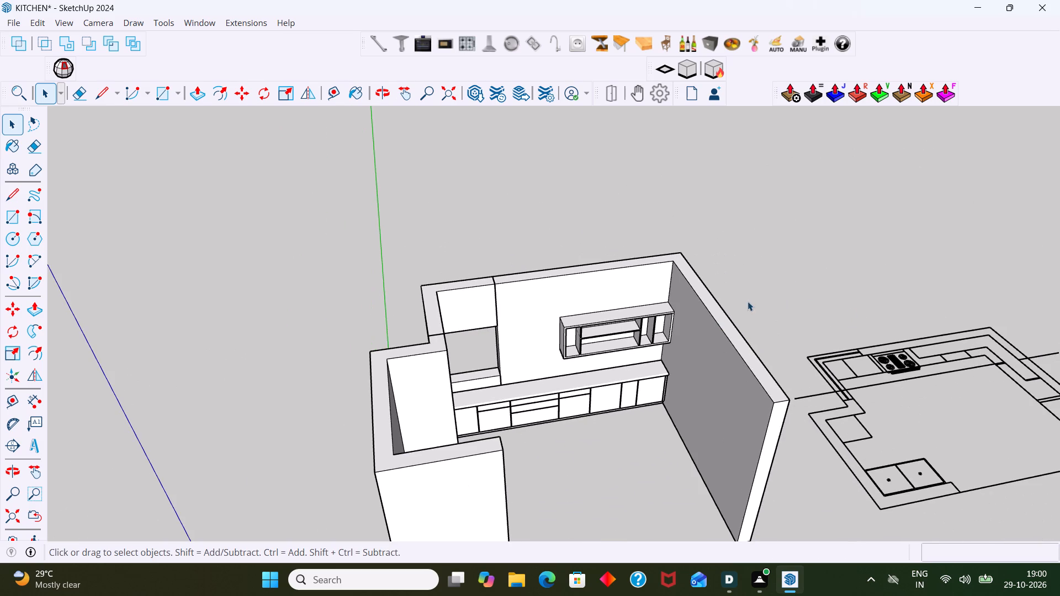
middle_click_drag(510, 398, 498, 270)
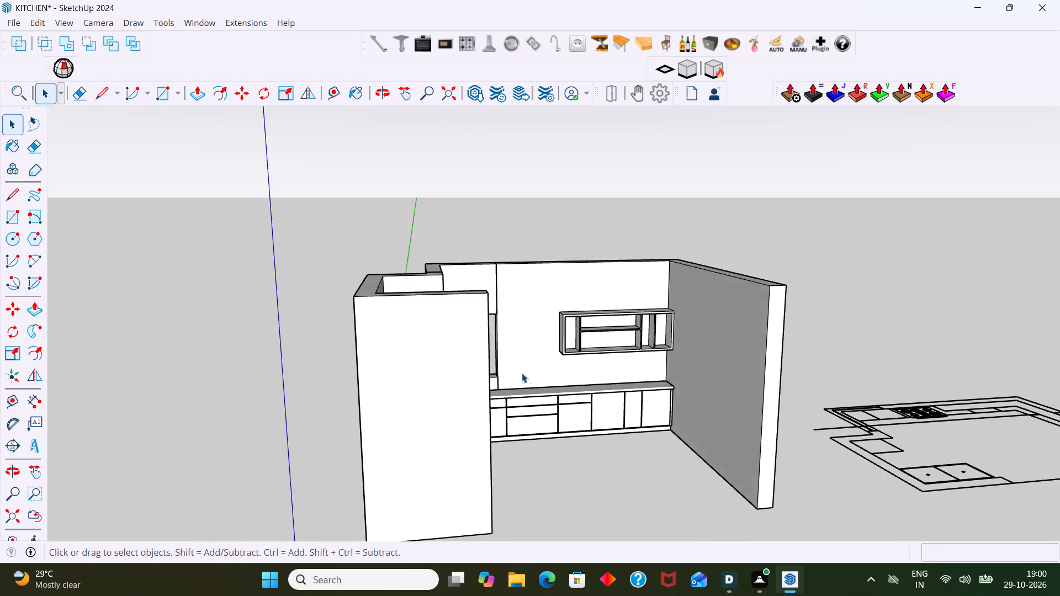
scroll(524, 377, "up", 11)
middle_click_drag(458, 407, 448, 488)
scroll(431, 506, "up", 1)
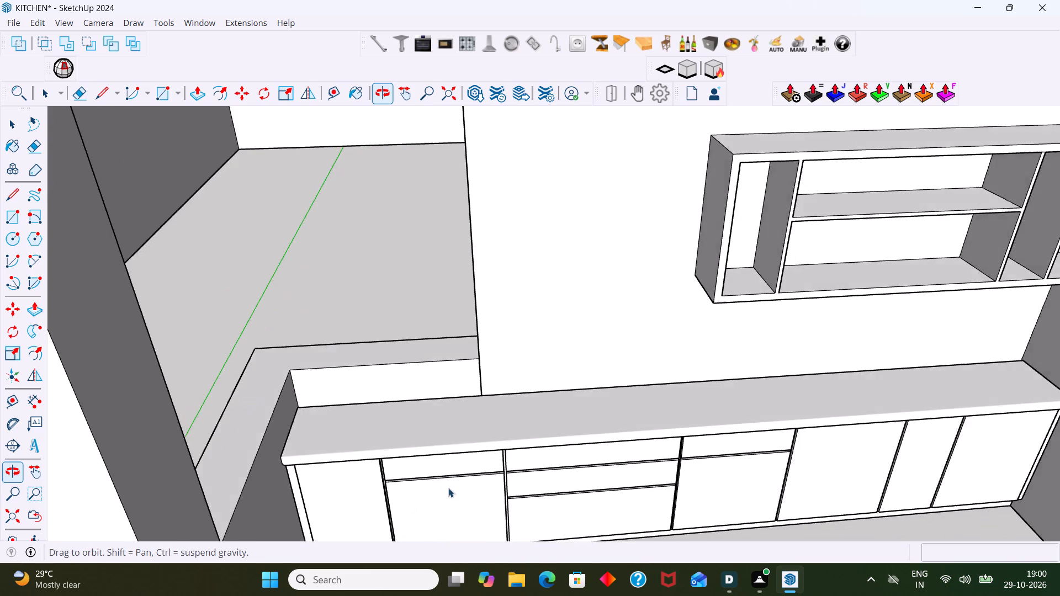
middle_click_drag(448, 488, 439, 499)
scroll(460, 444, "down", 13)
middle_click_drag(650, 348, 682, 330)
scroll(628, 393, "up", 2)
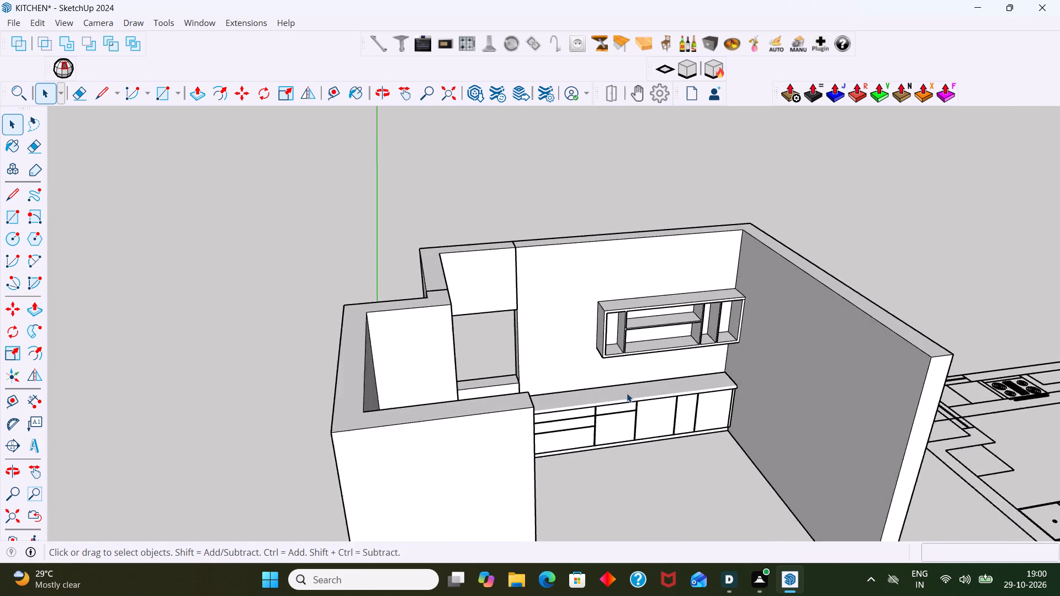
scroll(627, 393, "up", 9)
middle_click_drag(524, 414, 393, 360)
scroll(504, 418, "up", 1)
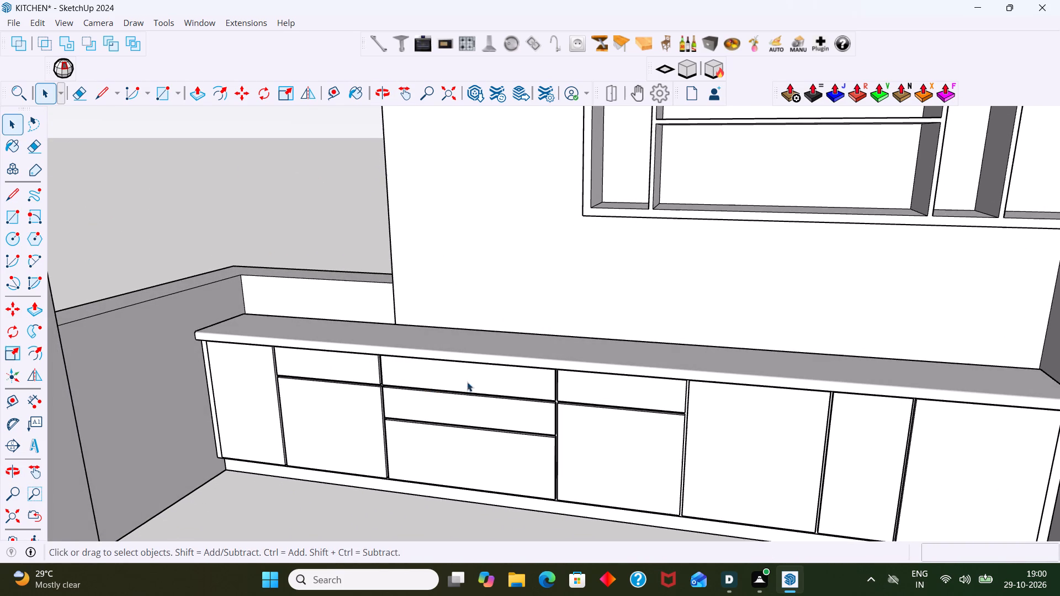
scroll(494, 369, "down", 16)
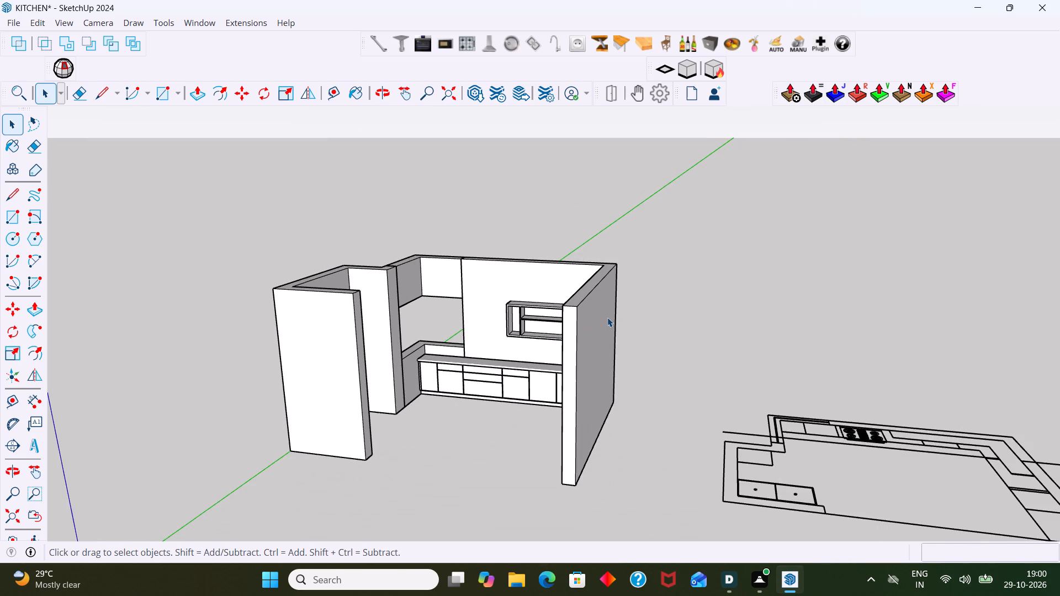
middle_click_drag(462, 354, 549, 398)
Draw a 628 mm by 255 mm rectangle covering the front opening of the wall cabinet's leftmost compartment.
scroll(490, 294, "up", 6)
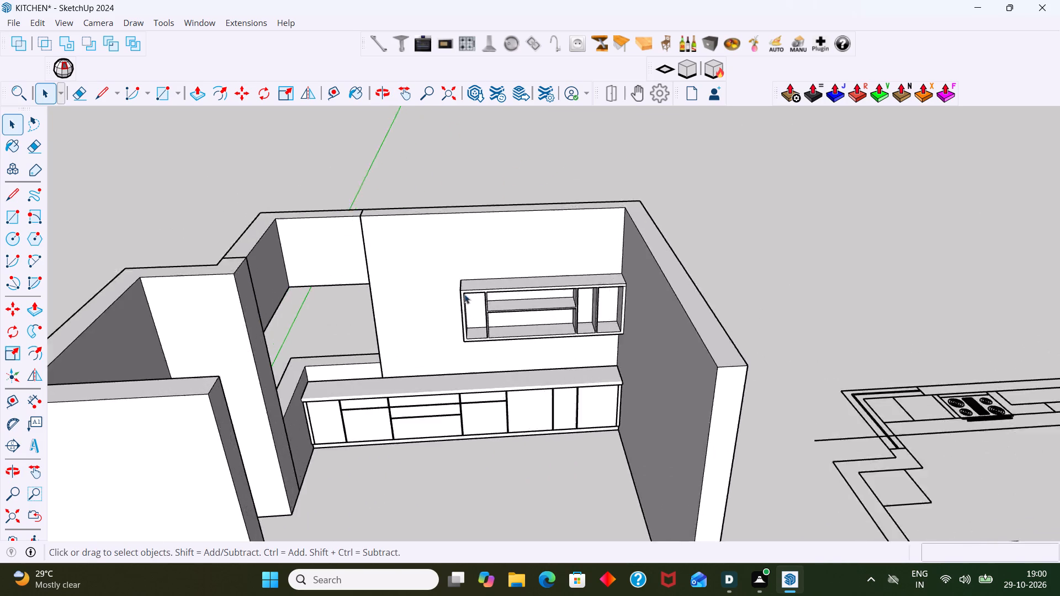
scroll(464, 294, "up", 15)
middle_click_drag(473, 302, 506, 251)
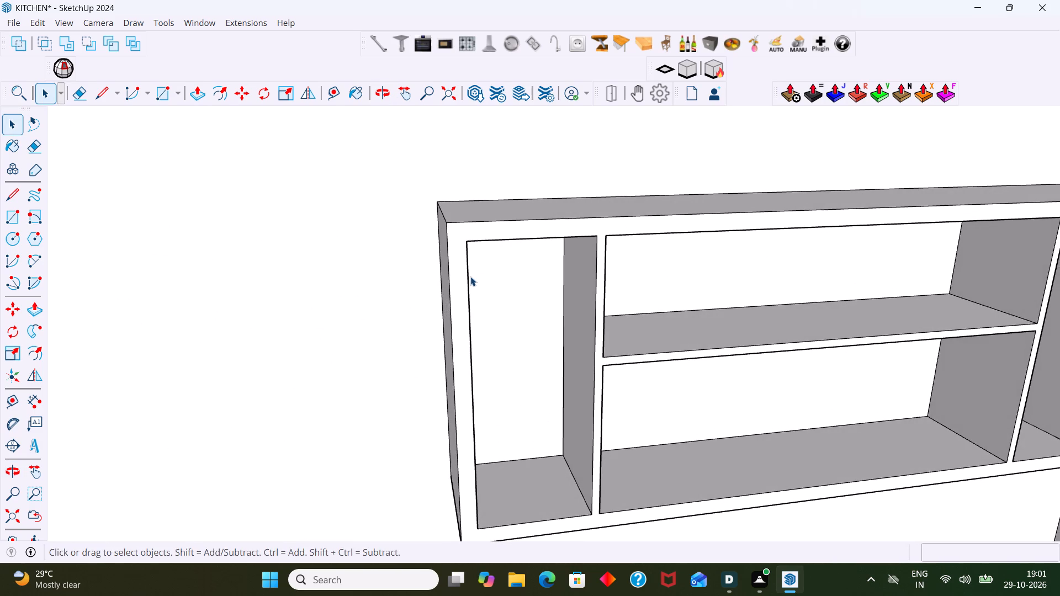
key("r")
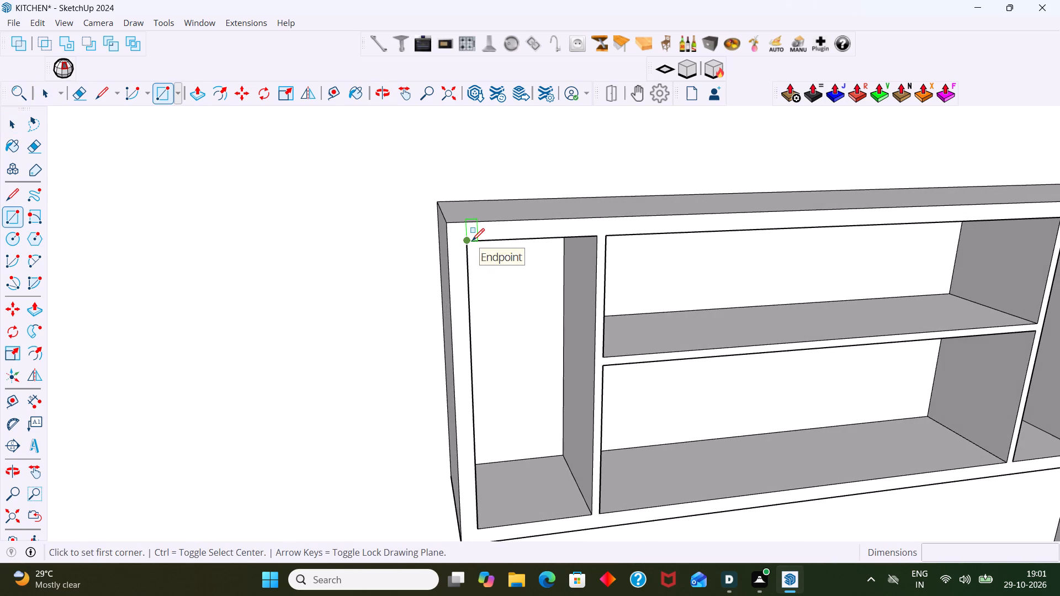
left_click(471, 240)
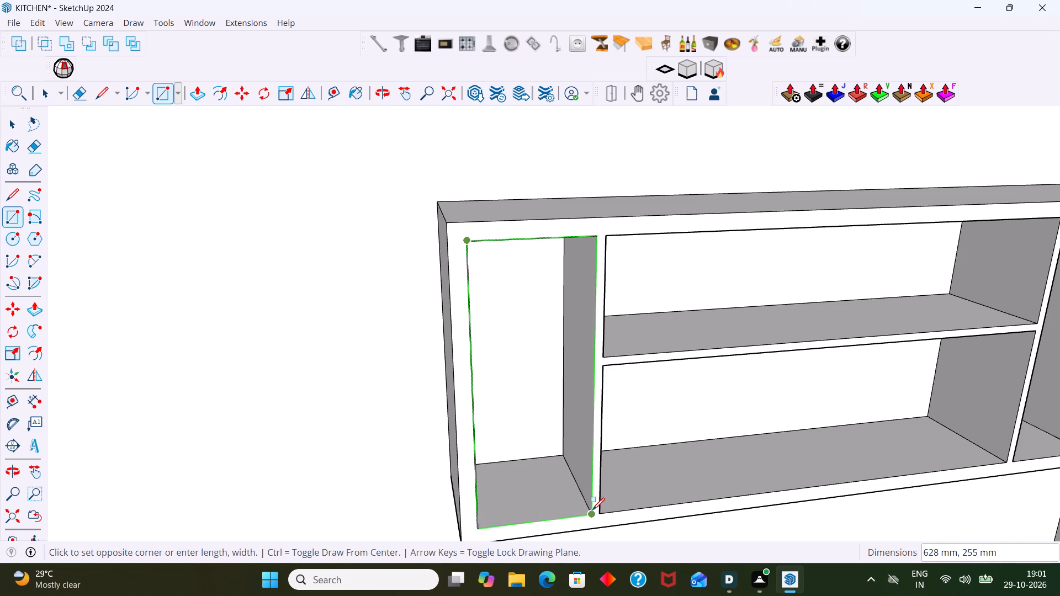
left_click(592, 510)
key("space")
Make a group from the new rectangular face and its edges on the leftmost compartment.
double_click(562, 454)
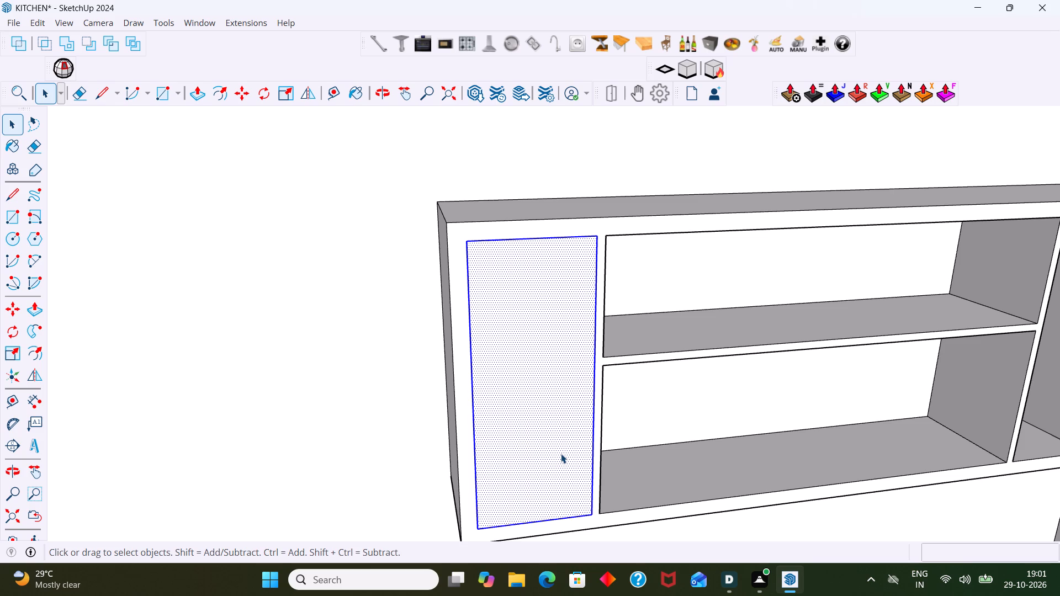
right_click(560, 454)
left_click(614, 186)
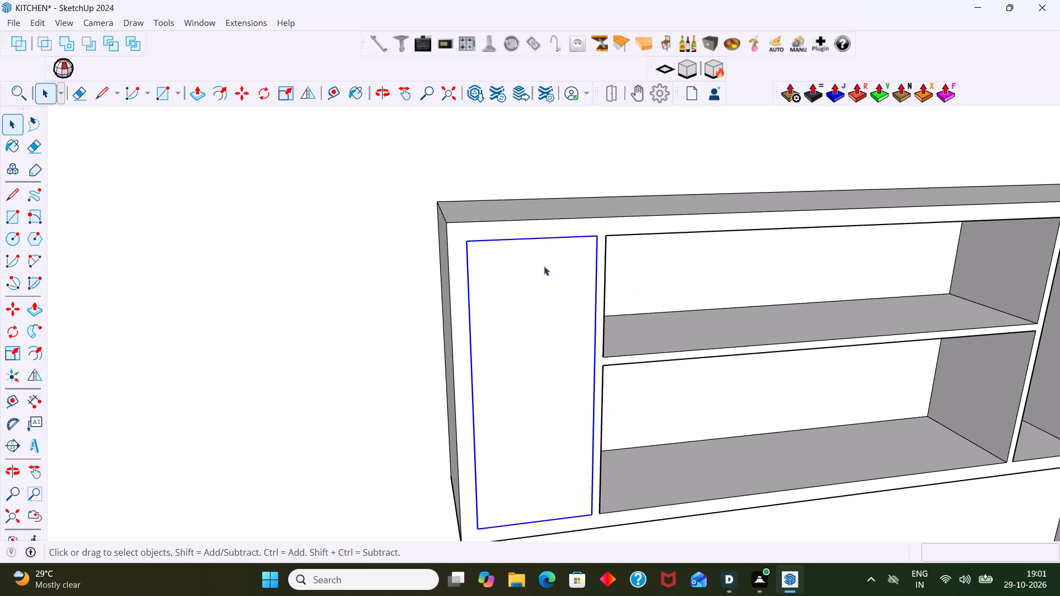
Open the leftmost compartment's panel group and extrude its face 18 mm with Push/Pull.
left_click(517, 324)
double_click(517, 325)
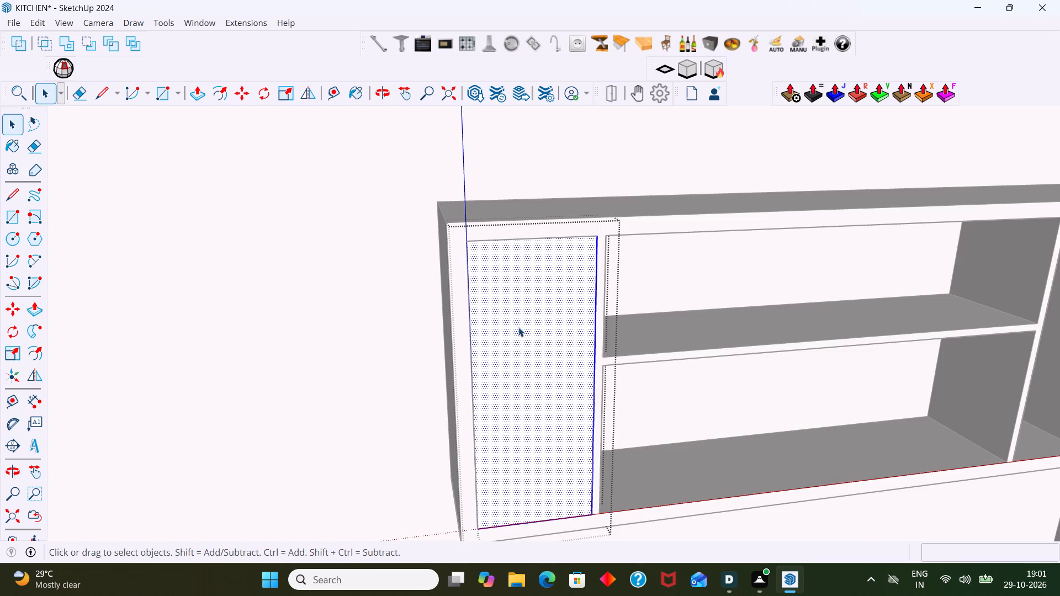
key("p")
left_click(518, 327)
type("18")
key("Return")
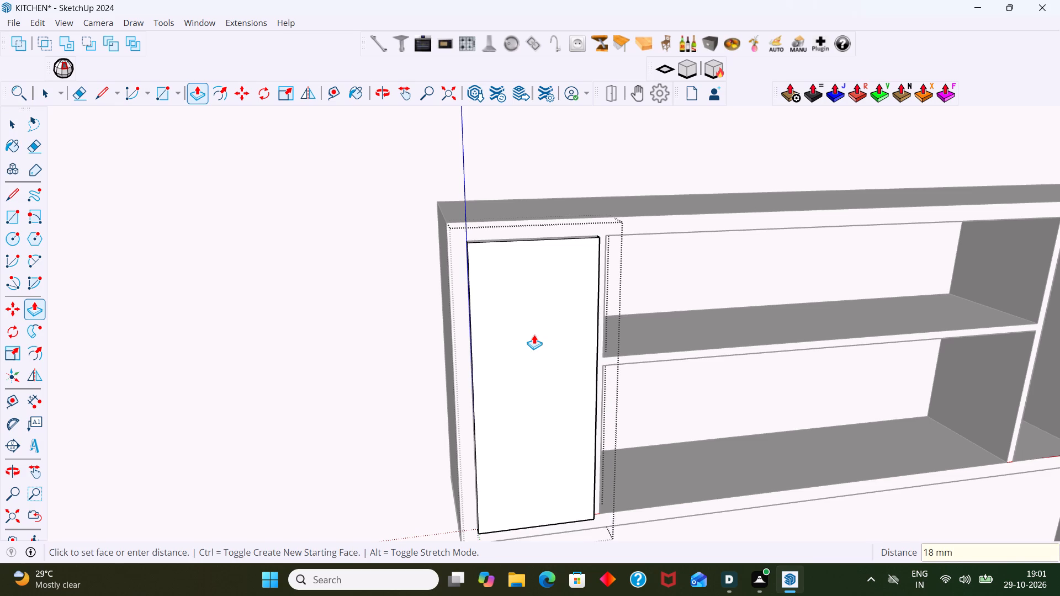
Extend the top edge face of the leftmost door panel upward by 3 mm.
middle_click_drag(648, 340, 611, 432)
scroll(516, 311, "up", 12)
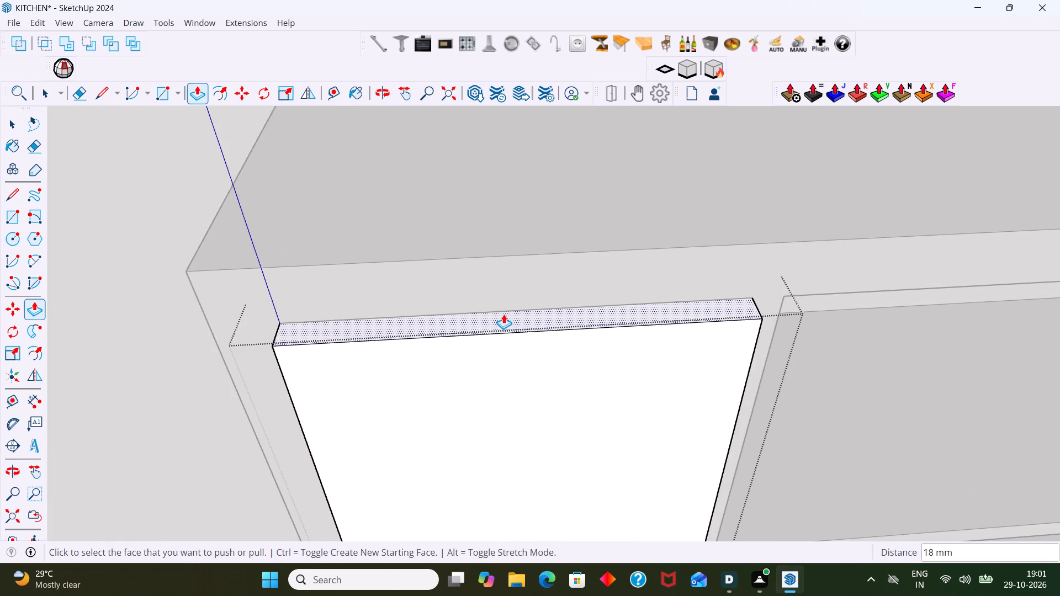
left_click(504, 314)
key("3")
key("Return")
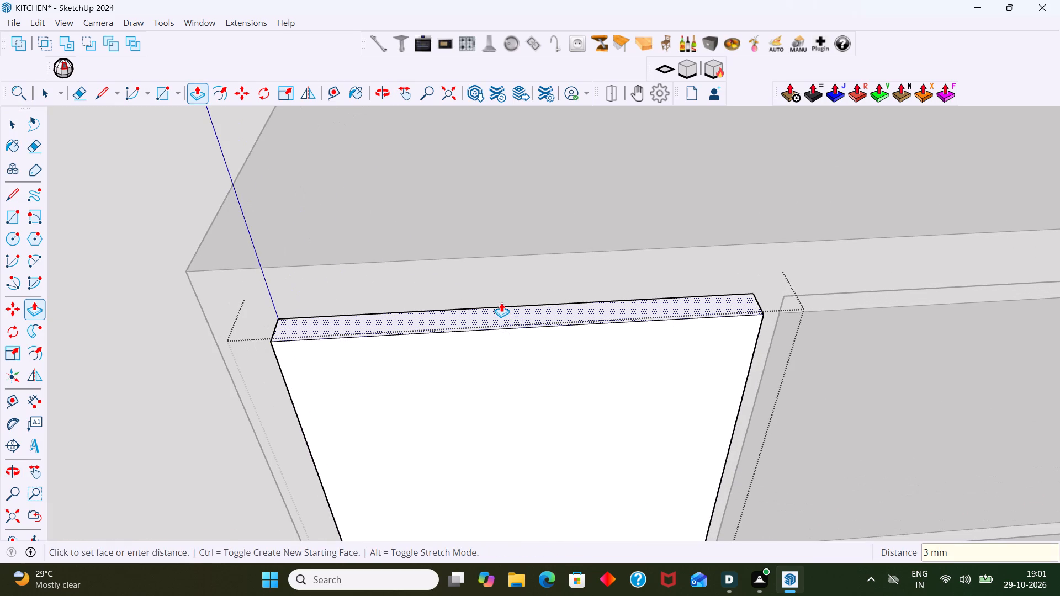
Extend both vertical side faces of the leftmost door panel outward by the same 3 mm.
middle_click_drag(544, 303, 400, 198)
scroll(962, 454, "up", 6)
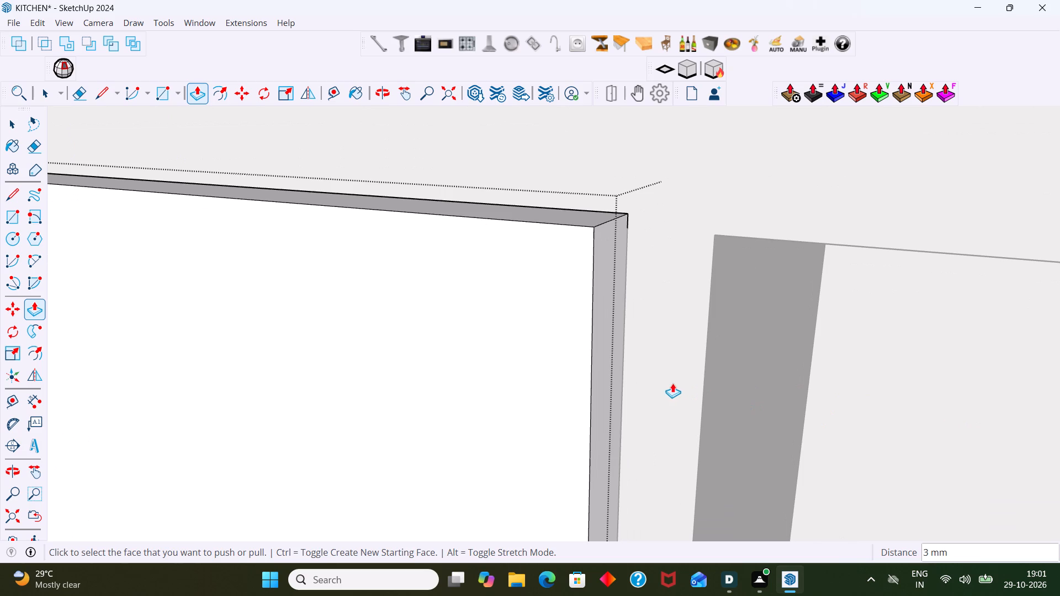
double_click(608, 413)
scroll(602, 411, "down", 6)
scroll(532, 381, "down", 2)
middle_click_drag(516, 386, 957, 336)
scroll(607, 395, "up", 3)
double_click(609, 395)
scroll(608, 393, "down", 4)
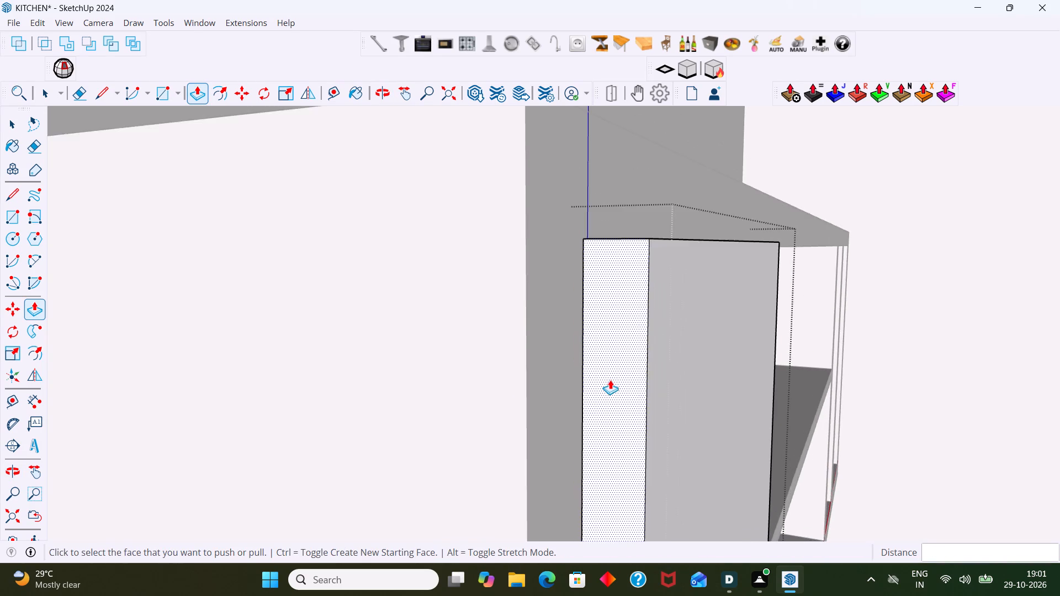
Extend the bottom face of the leftmost door panel by the same 3 mm and close the group.
scroll(610, 380, "down", 9)
middle_click_drag(703, 392, 566, 255, "shift")
scroll(523, 327, "down", 14)
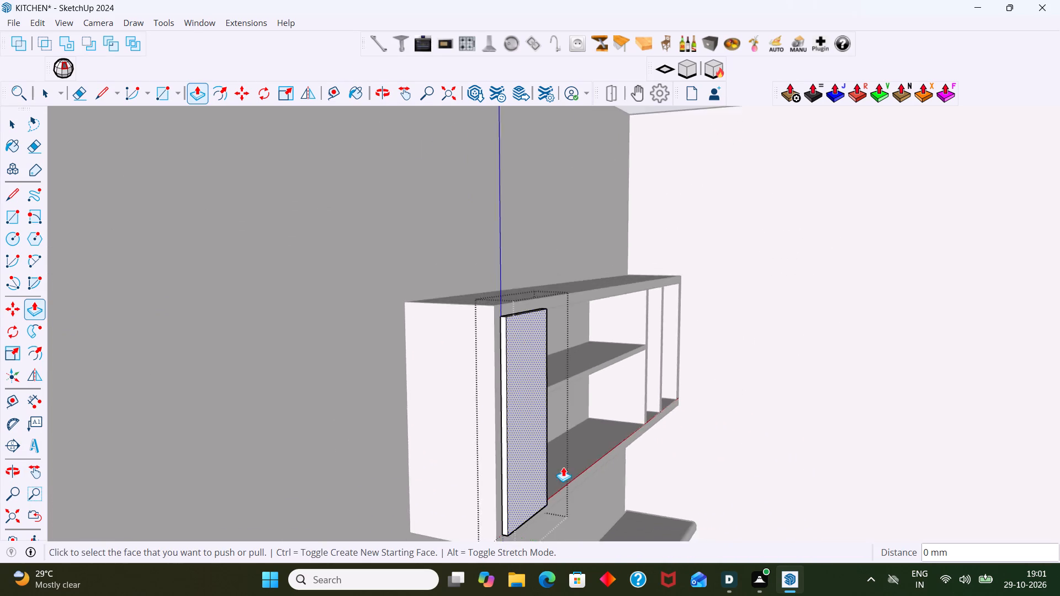
middle_click_drag(562, 450, 528, 342)
middle_click_drag(499, 356, 506, 270)
scroll(492, 275, "up", 14)
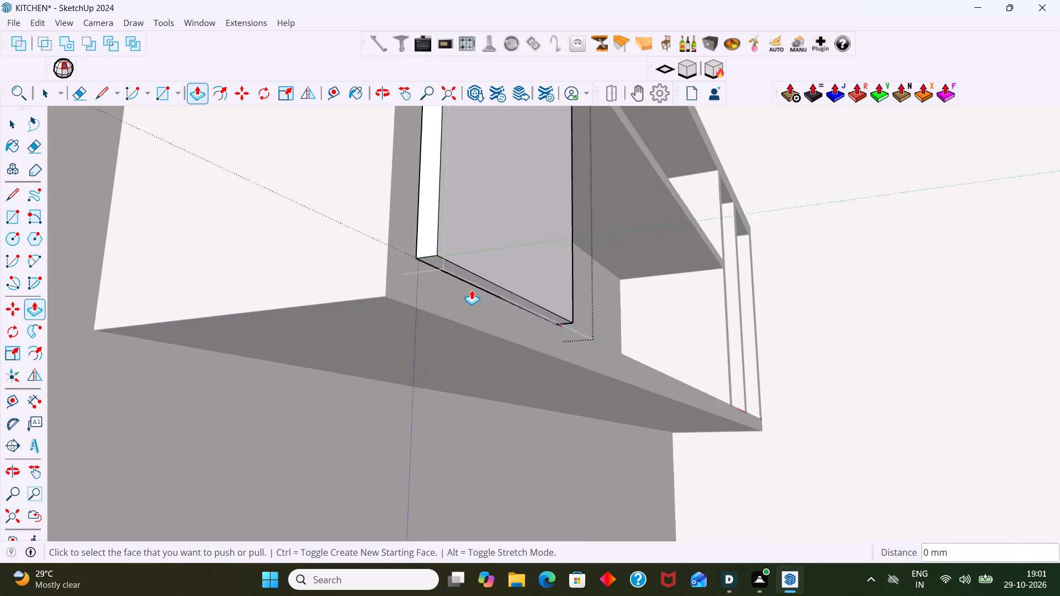
scroll(471, 290, "up", 6)
double_click(484, 277)
scroll(482, 284, "down", 12)
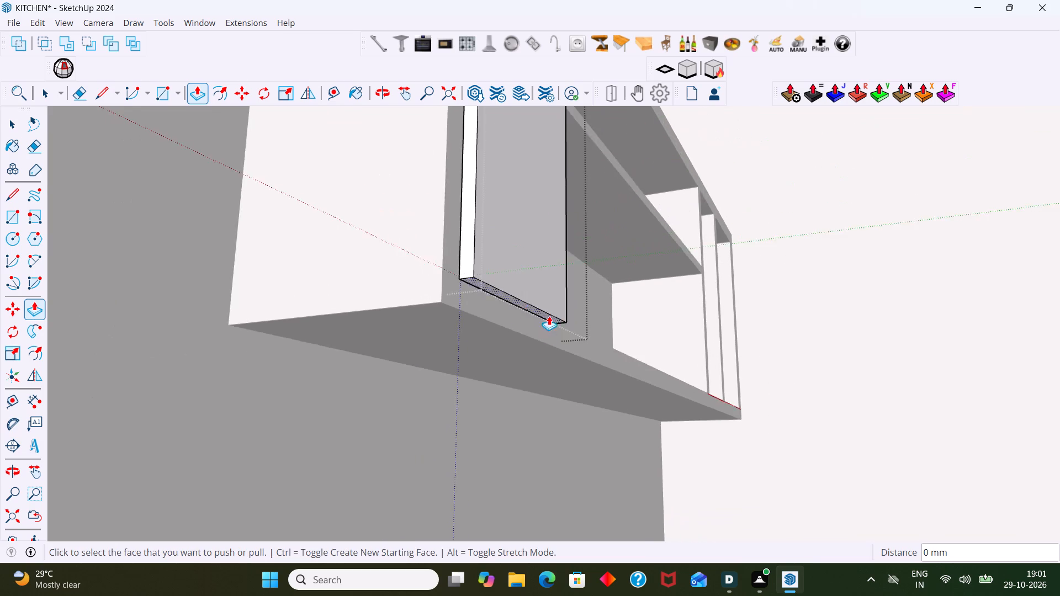
scroll(549, 316, "down", 9)
middle_click_drag(588, 340, 562, 396)
scroll(562, 389, "down", 3)
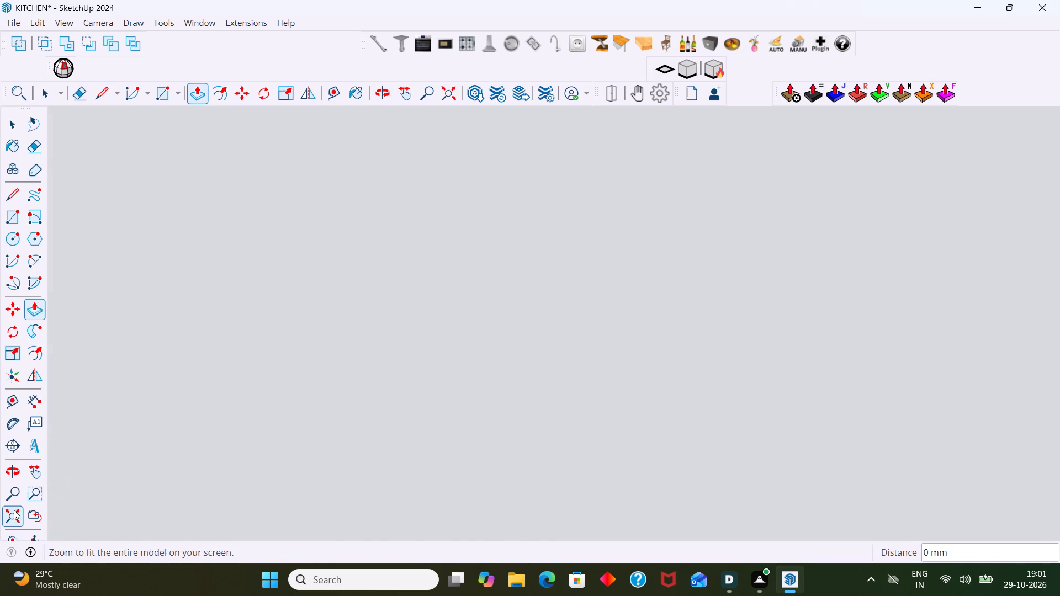
left_click(14, 510)
scroll(206, 459, "down", 4)
middle_click_drag(430, 412, 180, 475)
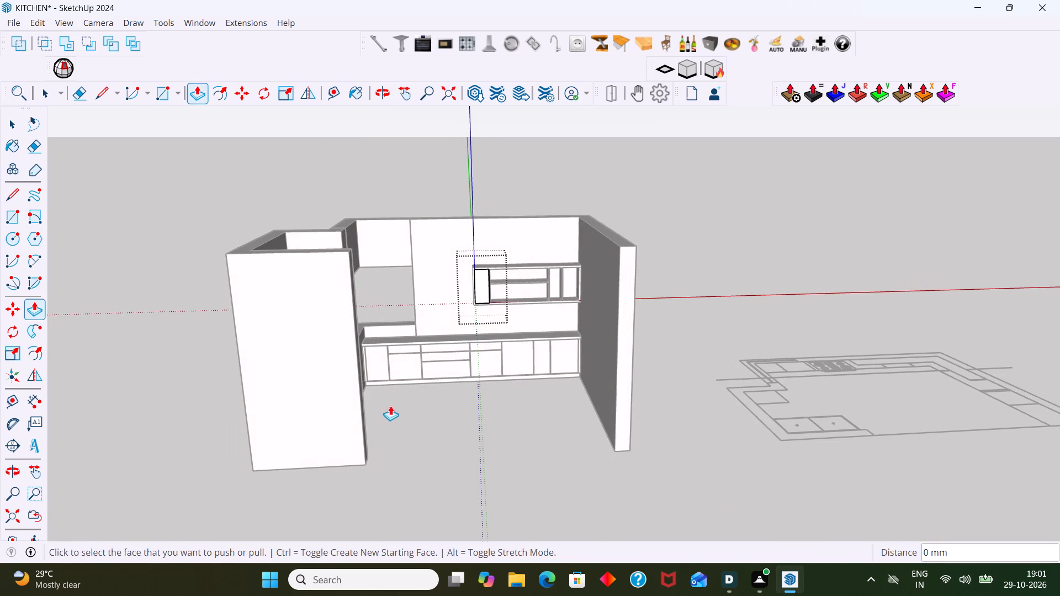
key("space")
left_click(481, 407)
Examine the leftmost door panel on the wall cabinet up close and from a distance.
scroll(480, 301, "up", 4)
left_click(480, 300)
scroll(472, 317, "down", 2)
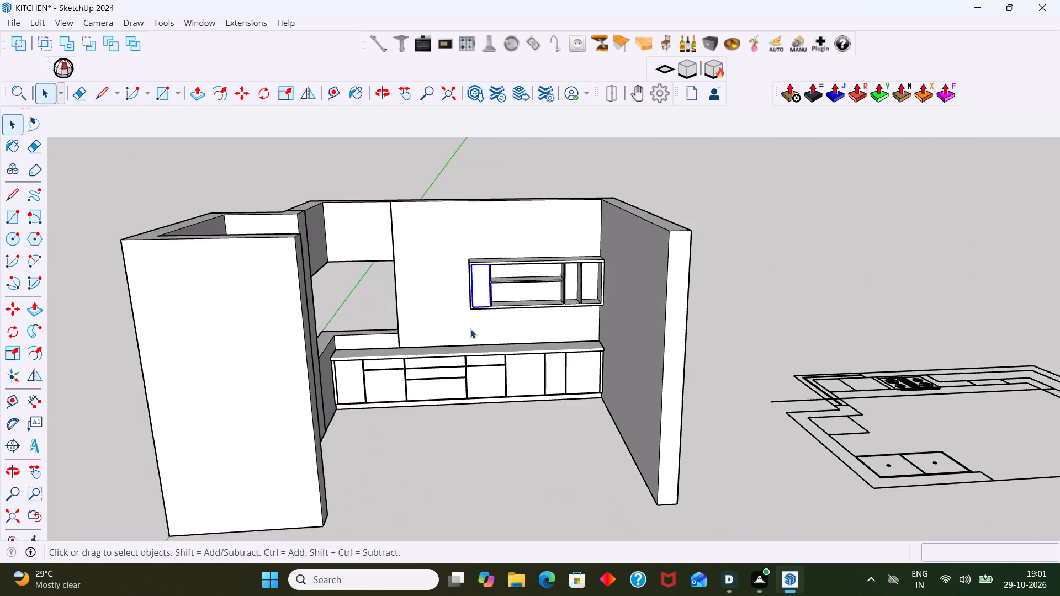
scroll(473, 315, "up", 20)
middle_click_drag(490, 237, 381, 318)
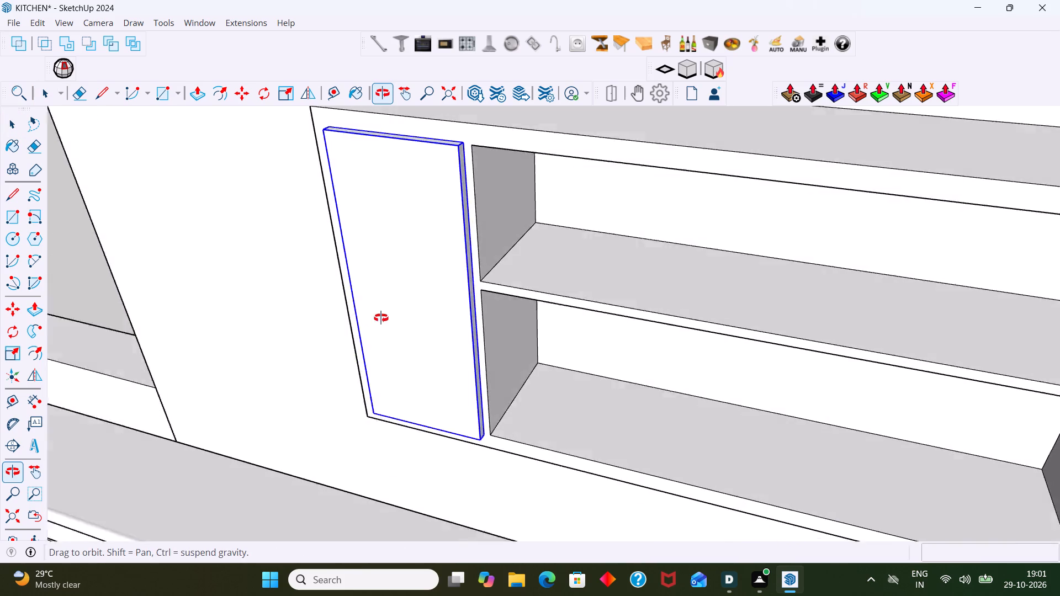
middle_click_drag(381, 318, 386, 317)
scroll(386, 317, "down", 11)
left_click(214, 284)
scroll(290, 283, "down", 2)
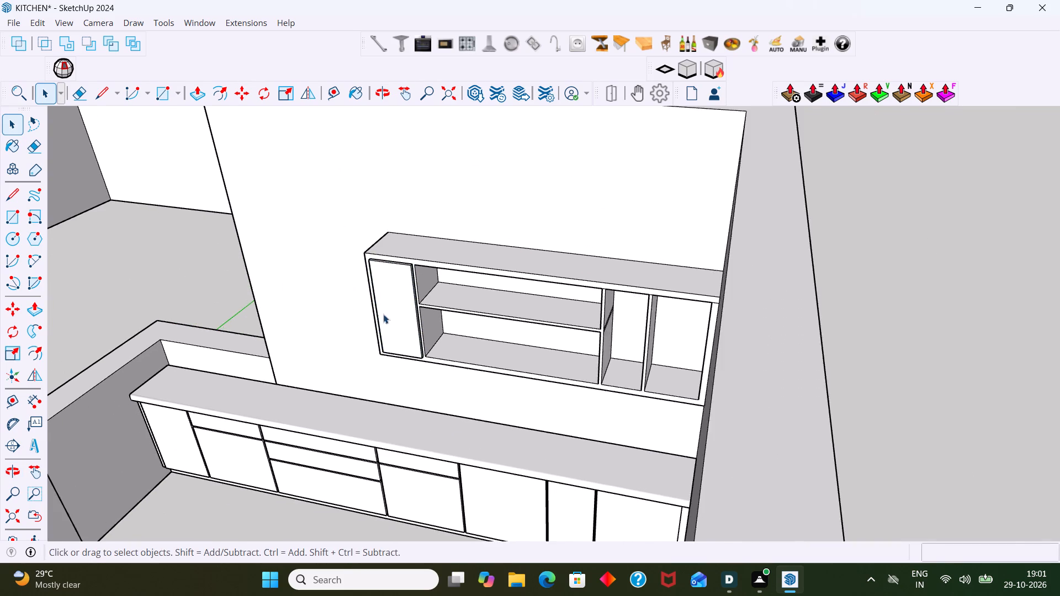
Draw a 1082 mm by 255 mm rectangle covering the front opening of the wall cabinet's upper middle compartment.
scroll(404, 311, "up", 3)
key("r")
scroll(431, 291, "up", 1)
middle_click_drag(432, 291, 489, 288)
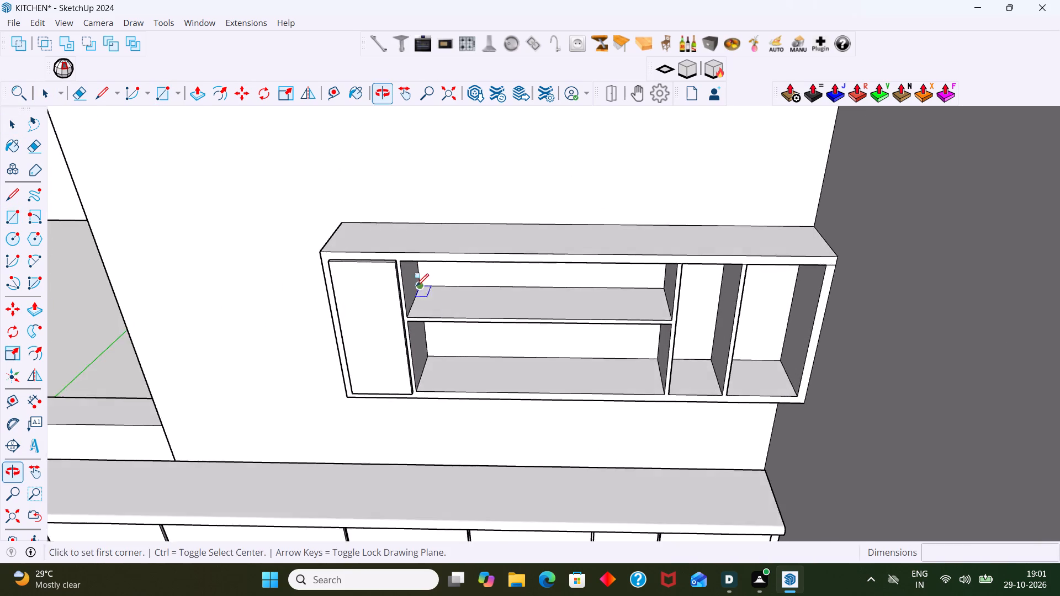
scroll(406, 276, "up", 8)
left_click(394, 243)
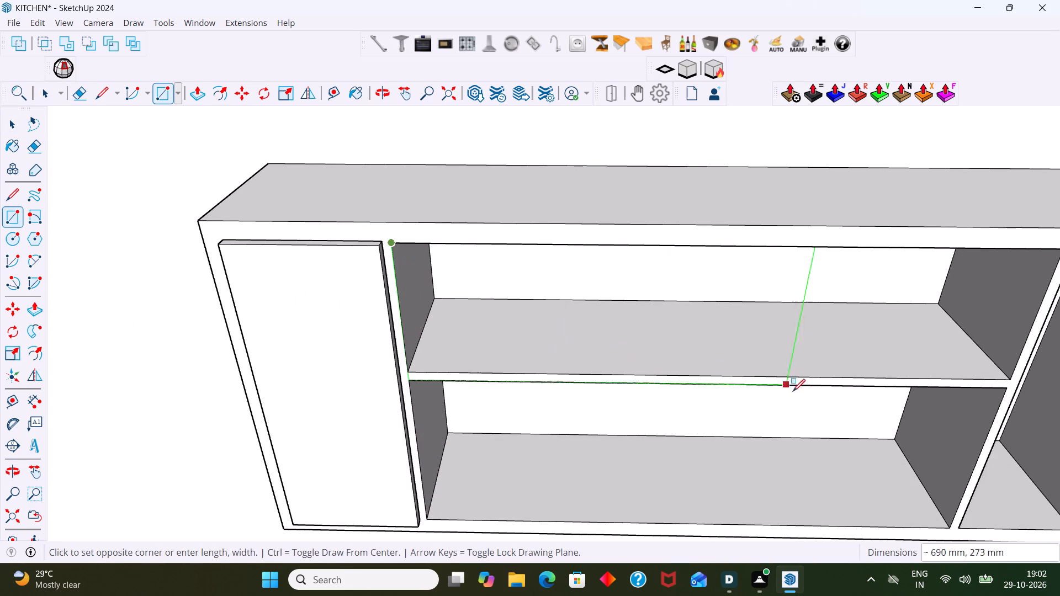
left_click(1011, 381)
Make a group from the new rectangular face and its edges on the upper middle compartment.
key("space")
double_click(917, 318)
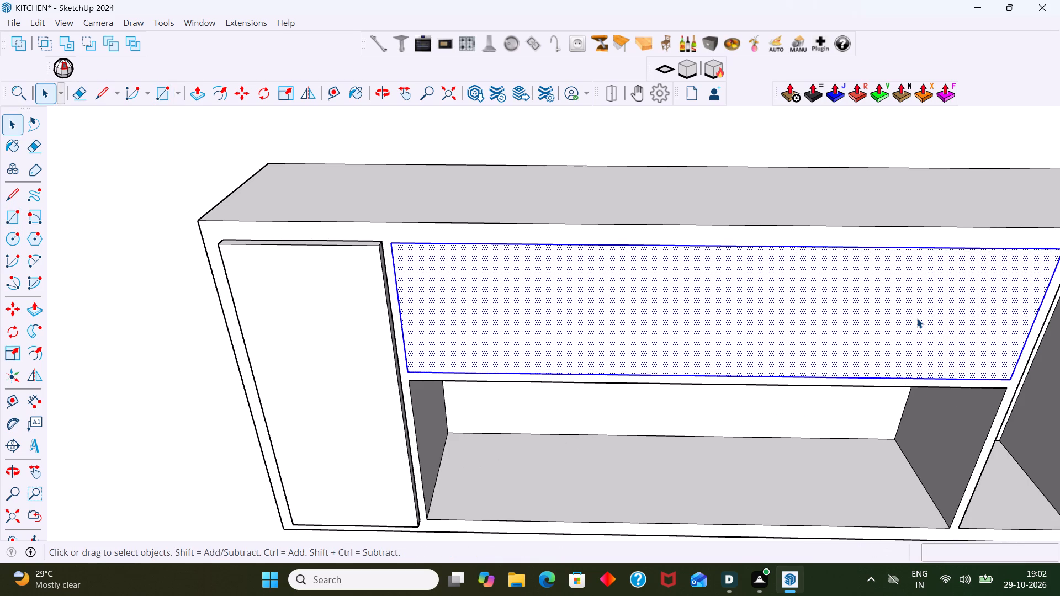
right_click(917, 321)
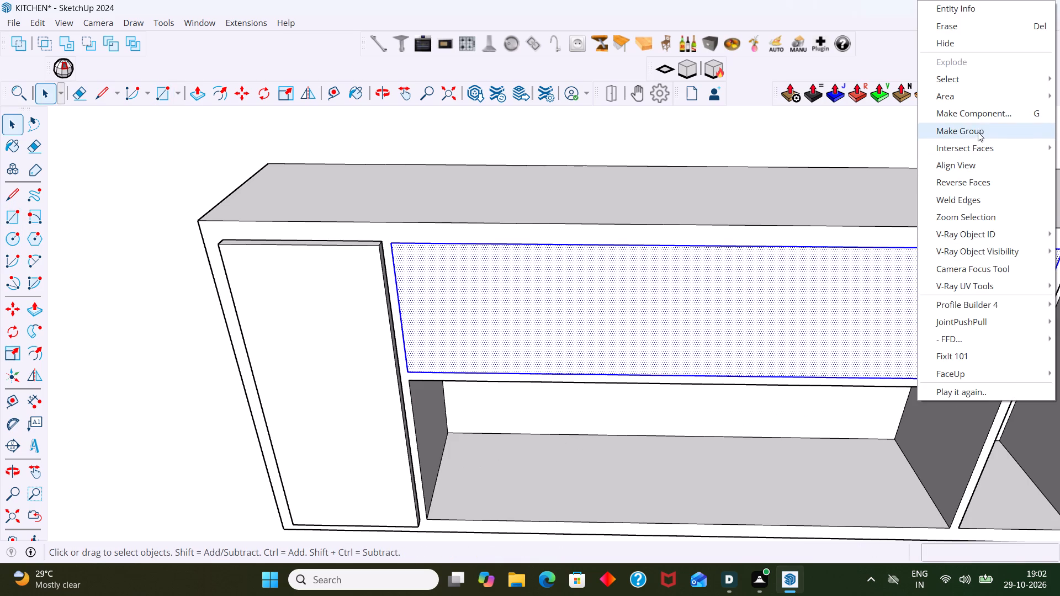
left_click(977, 135)
Open the upper middle panel group and extrude its face 18 mm with Push/Pull.
triple_click(819, 299)
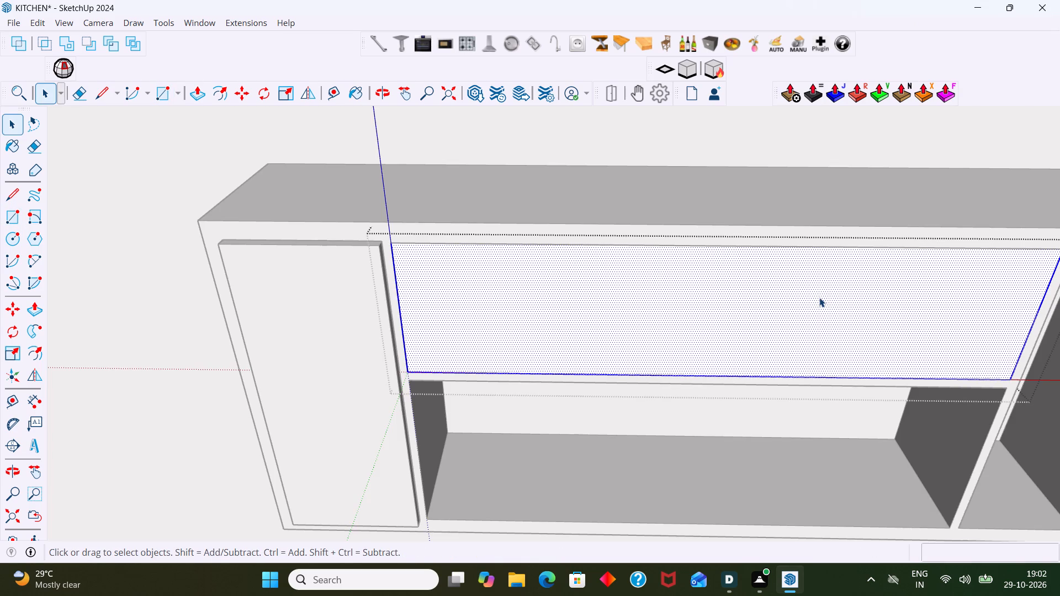
key("p")
left_click(821, 297)
type("18")
key("Return")
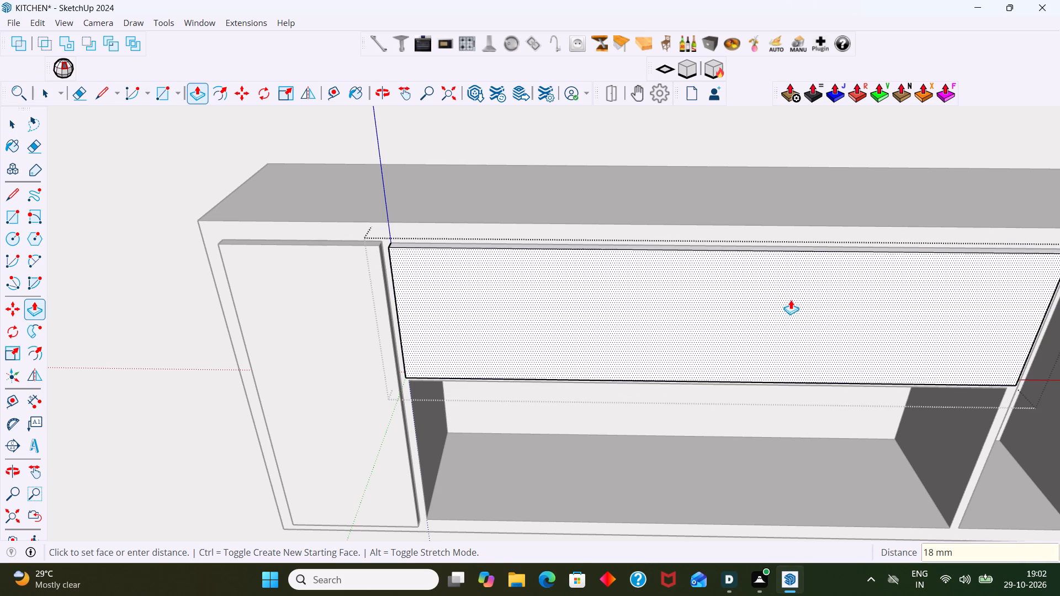
Extend the top edge face of the upper middle door panel upward by 3 mm.
middle_click_drag(761, 288, 757, 332)
scroll(757, 301, "up", 7)
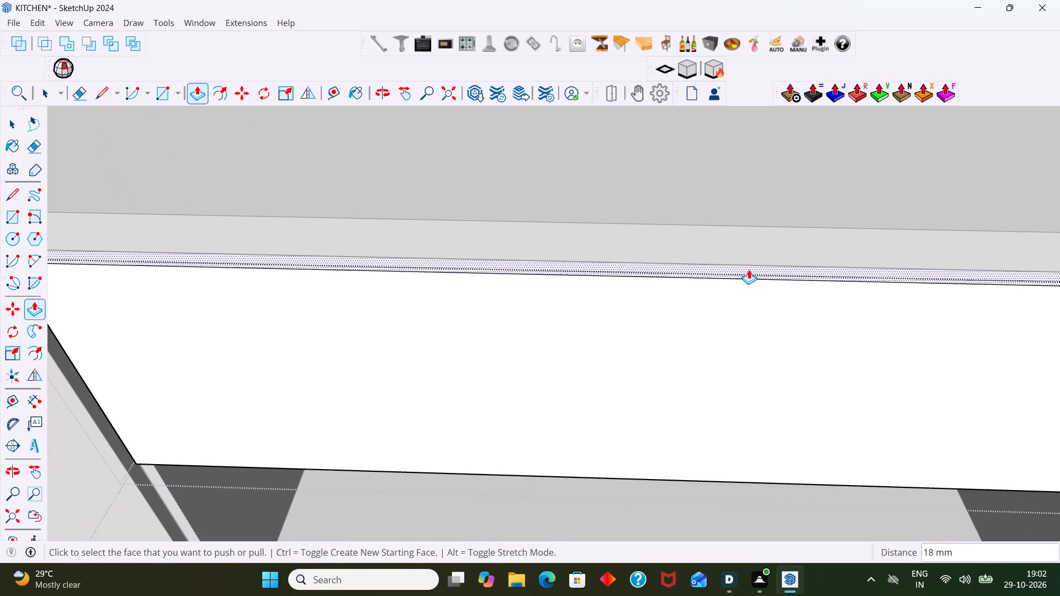
left_click(749, 269)
key("3")
key("Return")
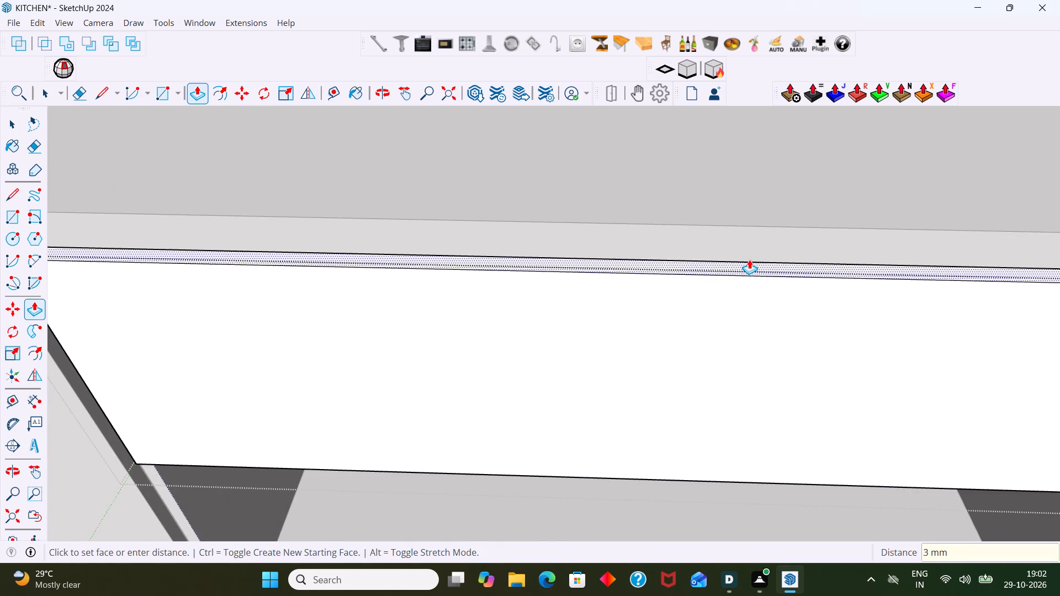
Extend the upper middle door panel's side face next to the leftmost door outward by the same 3 mm.
middle_click_drag(556, 290, 744, 273)
scroll(463, 301, "down", 2)
scroll(229, 441, "up", 3)
middle_click_drag(230, 438, 259, 377)
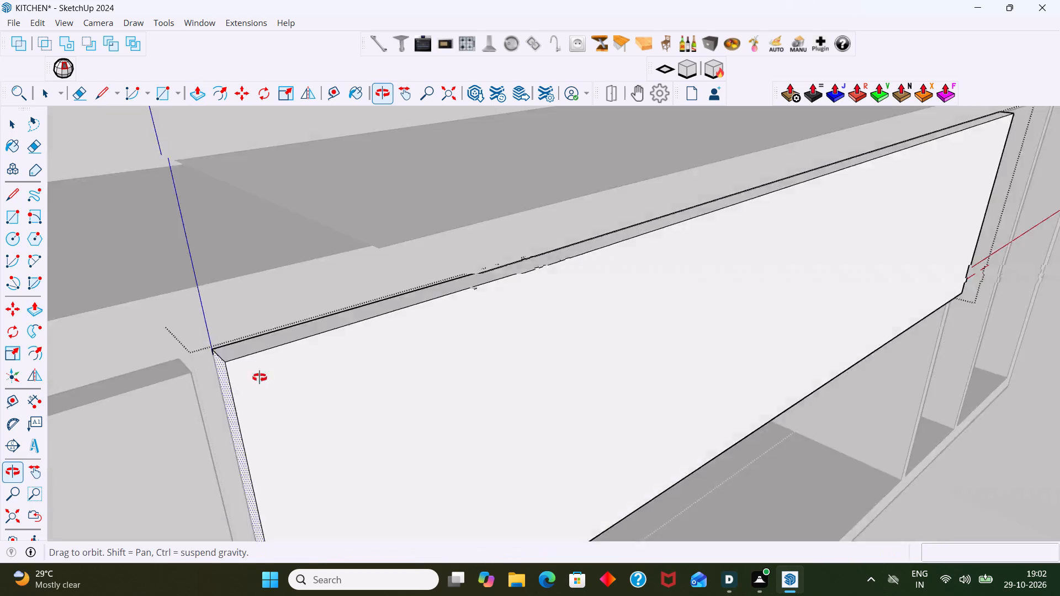
middle_click_drag(259, 377, 269, 327)
scroll(223, 356, "up", 2)
double_click(229, 354)
Extend the bottom face of the upper middle door panel downward by the same 3 mm.
scroll(231, 353, "down", 7)
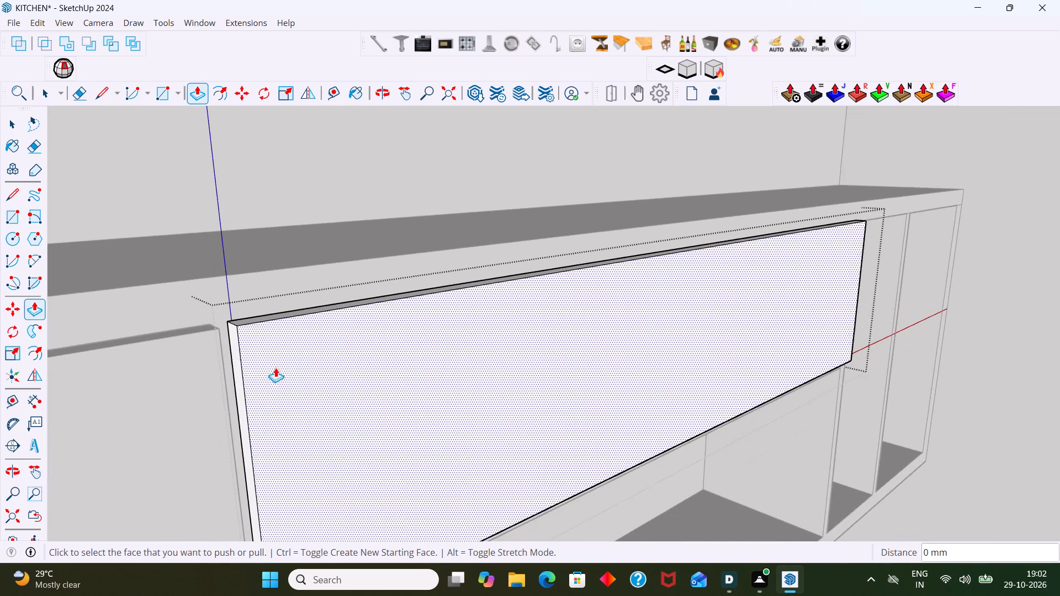
middle_click_drag(361, 373, 306, 263)
scroll(316, 305, "down", 3)
middle_click_drag(366, 415, 361, 273)
scroll(331, 267, "up", 7)
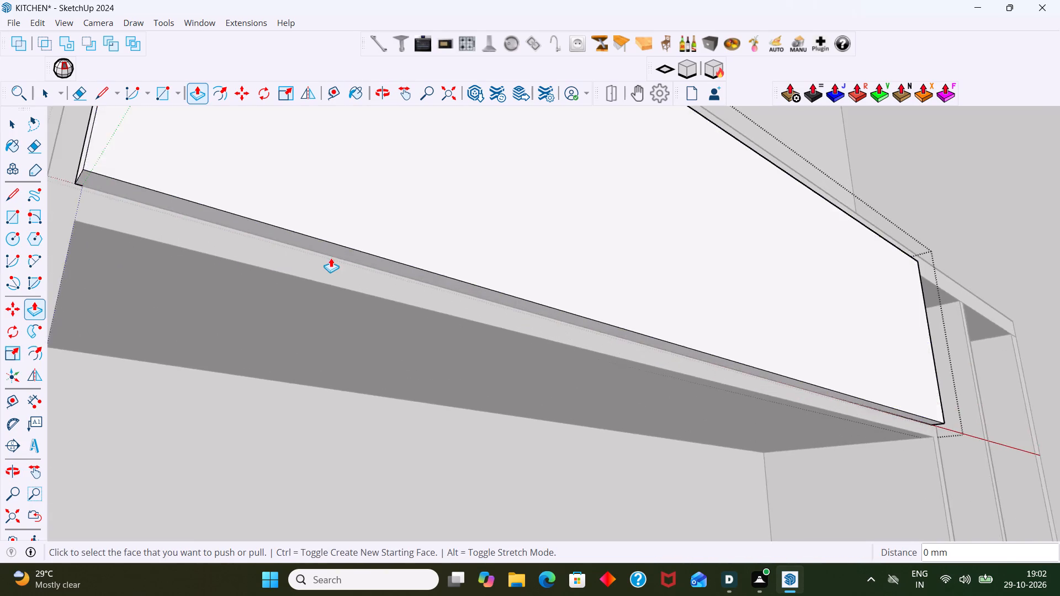
scroll(331, 258, "up", 2)
middle_click_drag(330, 264, 390, 231)
scroll(372, 235, "up", 3)
double_click(368, 248)
scroll(368, 250, "up", 1)
scroll(368, 251, "down", 5)
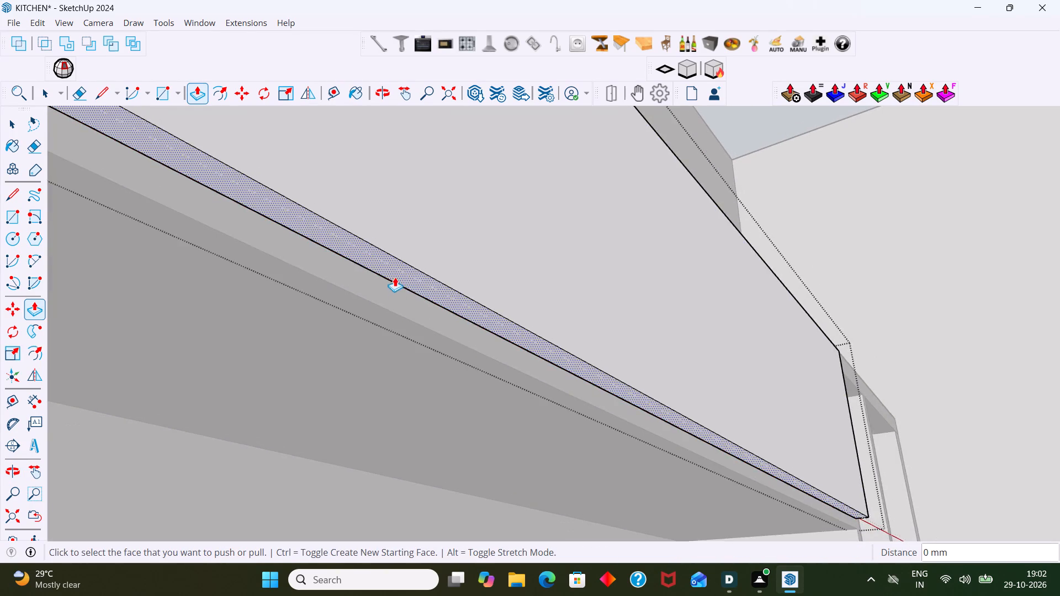
Extend the upper middle door panel's remaining side face by the same 3 mm, on the end away from the leftmost door, and close the group.
scroll(395, 277, "down", 11)
middle_click_drag(809, 337, 585, 382)
middle_click_drag(798, 349, 600, 376)
scroll(736, 324, "up", 3)
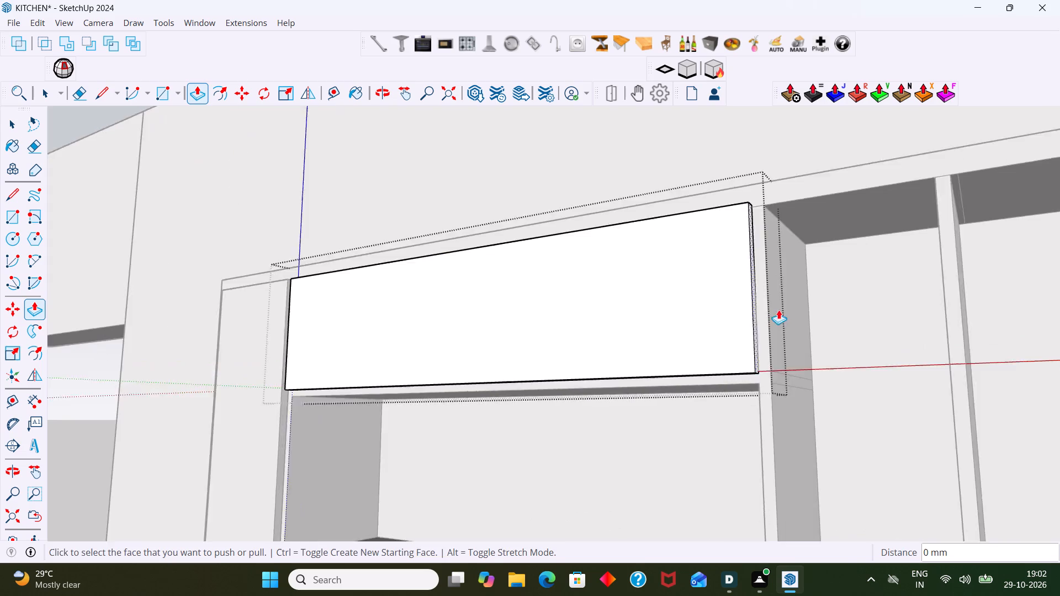
scroll(778, 310, "up", 2)
middle_click_drag(754, 301, 556, 334)
scroll(576, 337, "down", 14)
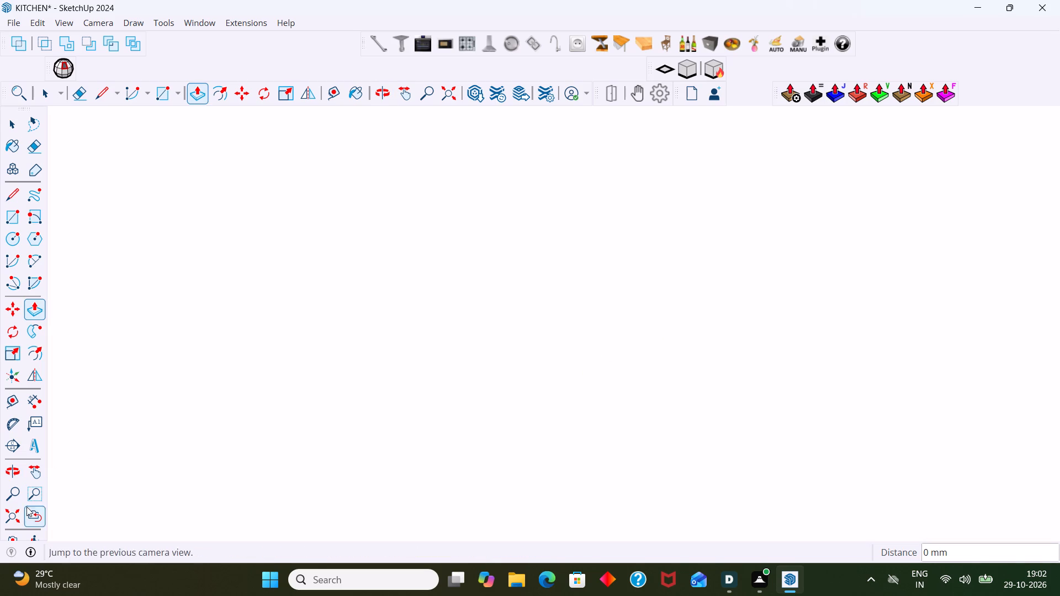
left_click(7, 522)
scroll(184, 451, "down", 2)
middle_click_drag(485, 303, 750, 395)
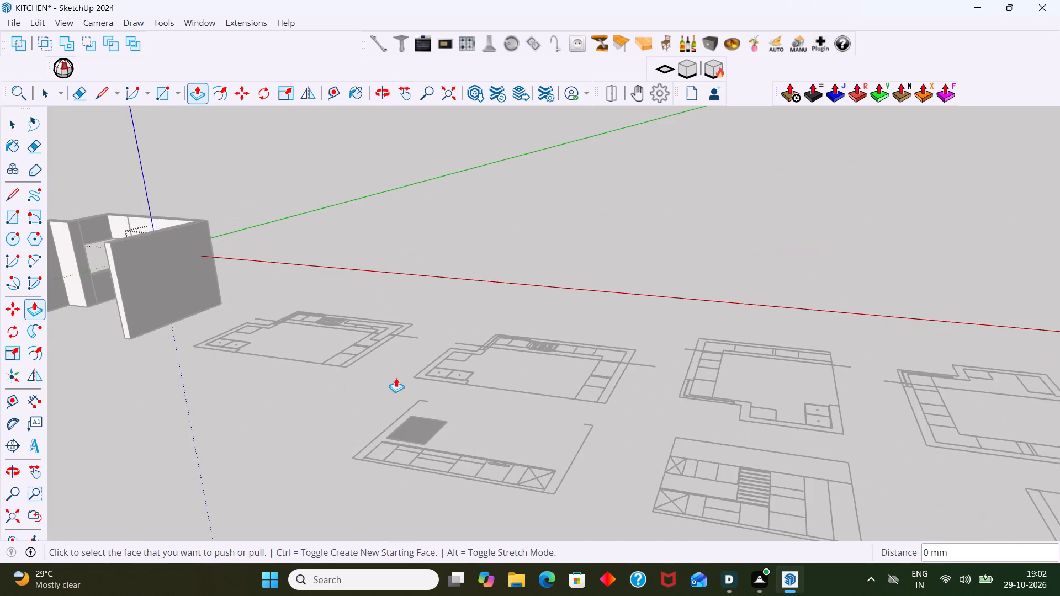
middle_click_drag(317, 367, 843, 463, "shift")
scroll(608, 377, "up", 15)
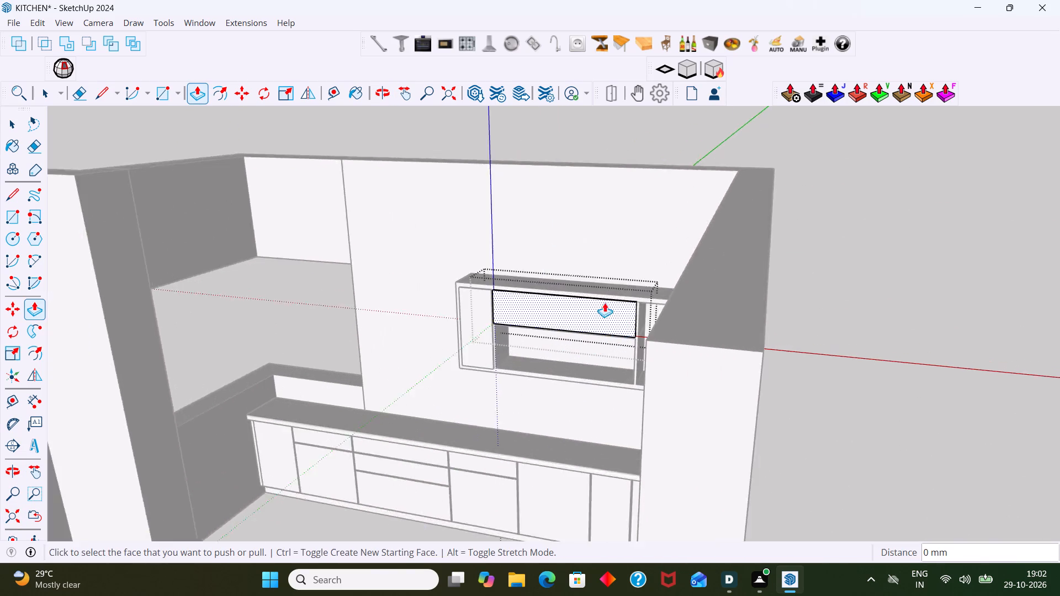
scroll(605, 302, "up", 14)
middle_click_drag(716, 330, 628, 338)
scroll(580, 349, "up", 7)
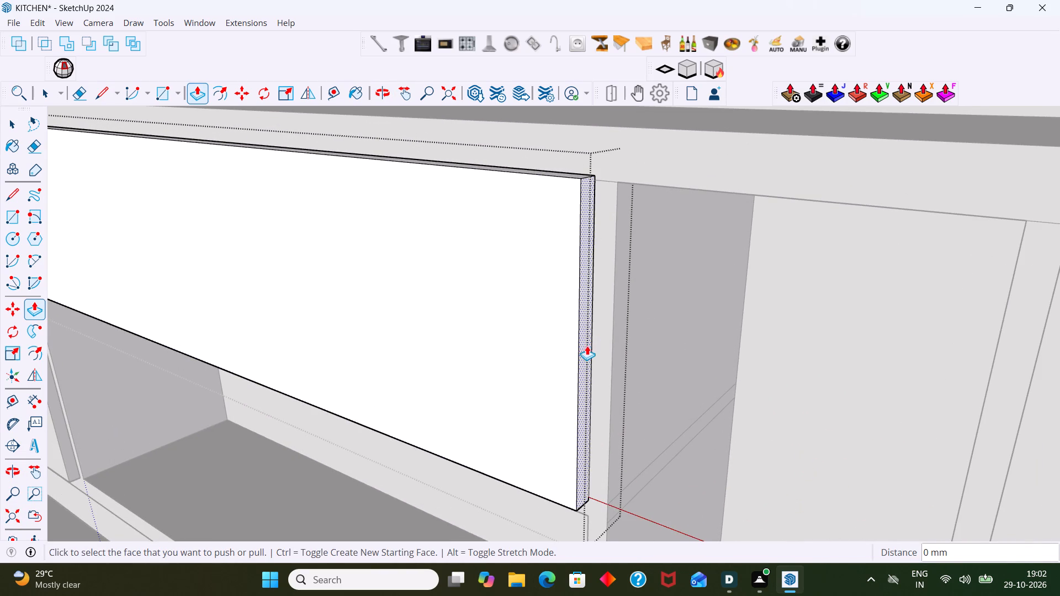
double_click(585, 347)
scroll(593, 346, "down", 14)
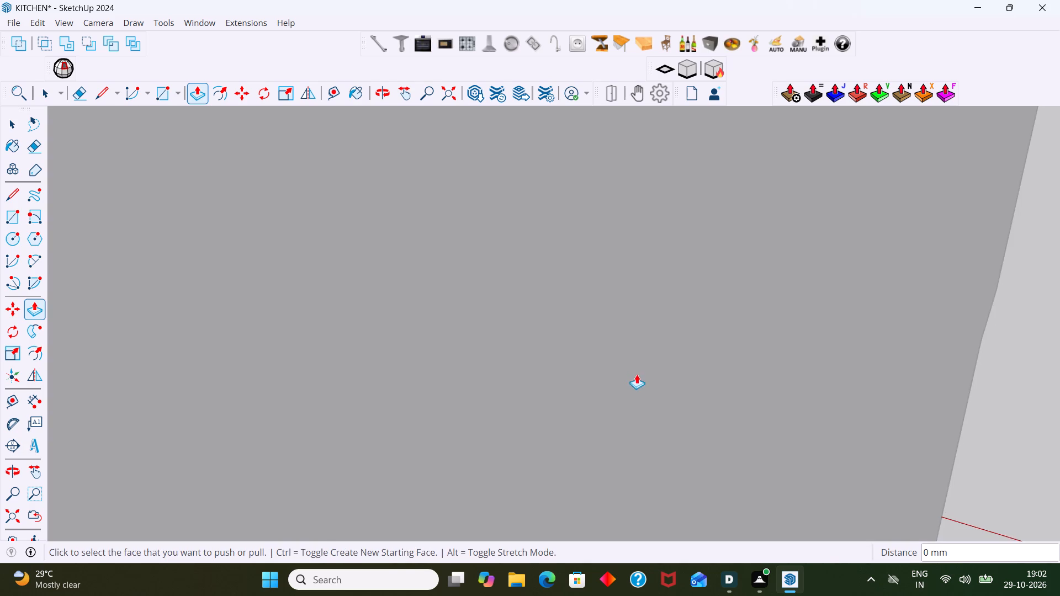
key("space")
scroll(697, 352, "down", 5)
left_click(17, 523)
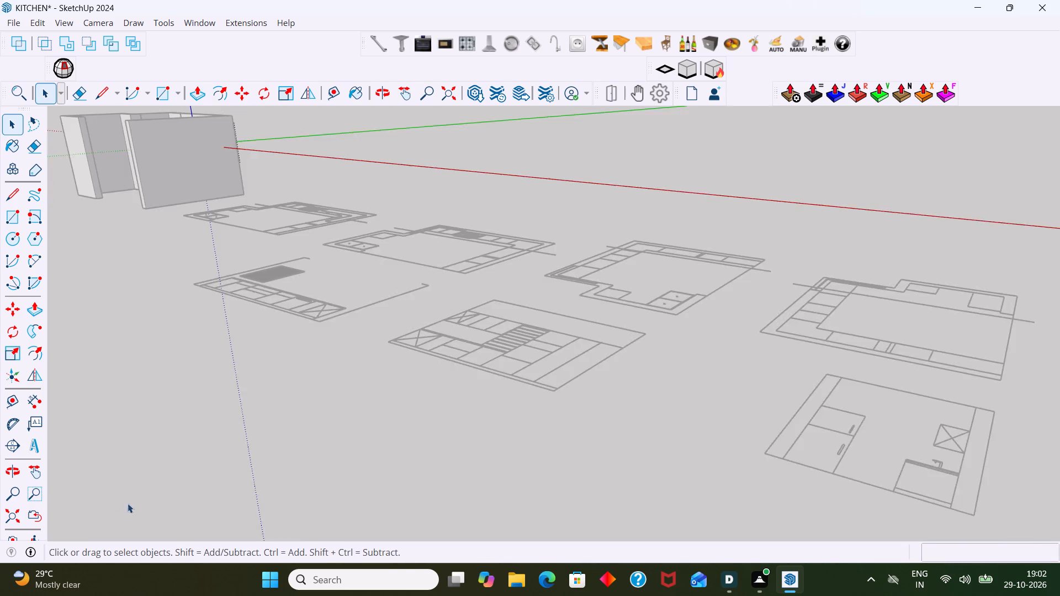
scroll(146, 499, "down", 3)
left_click(269, 454)
Examine the wall cabinet's two door panels and its remaining open compartments from several angles.
scroll(245, 386, "down", 1)
middle_click_drag(475, 365, 719, 347)
scroll(425, 375, "down", 1)
middle_click_drag(454, 349, 873, 363, "shift")
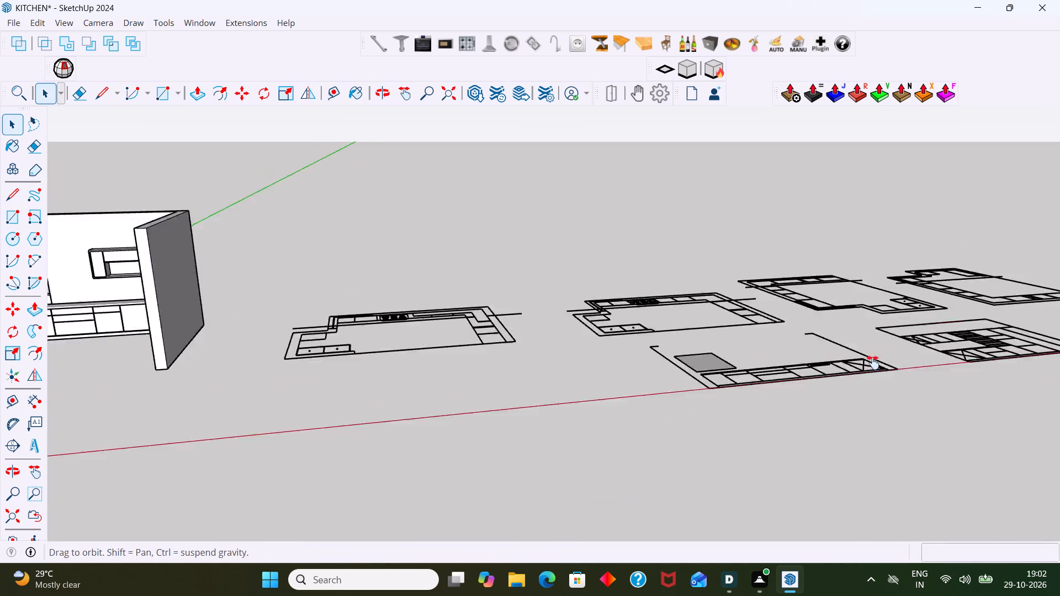
middle_click_drag(873, 363, 1059, 352, "shift")
scroll(488, 298, "up", 4)
scroll(224, 257, "up", 10)
left_click(308, 215)
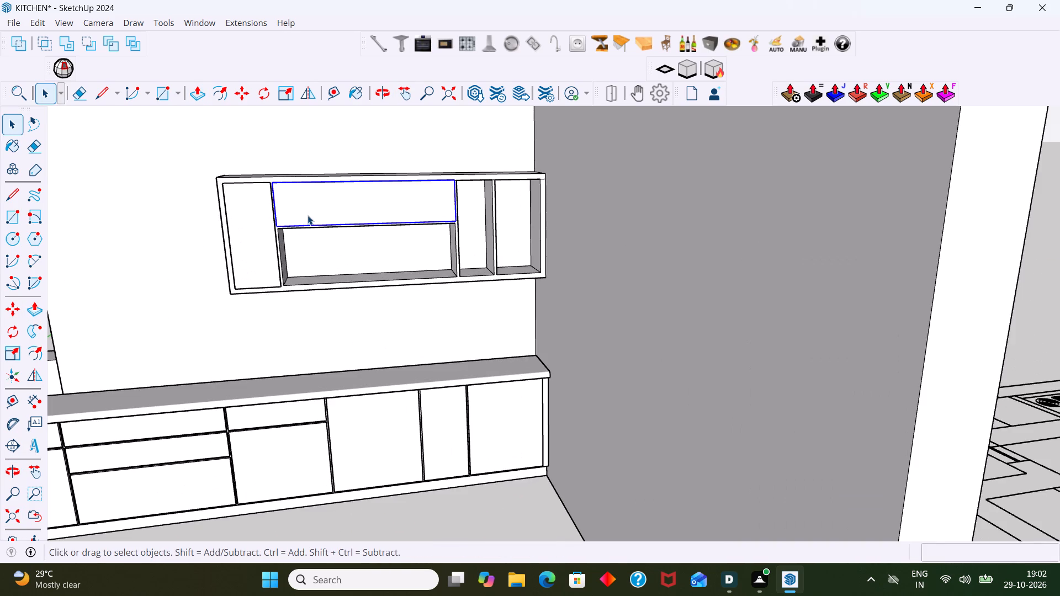
scroll(308, 215, "down", 4)
left_click(697, 227)
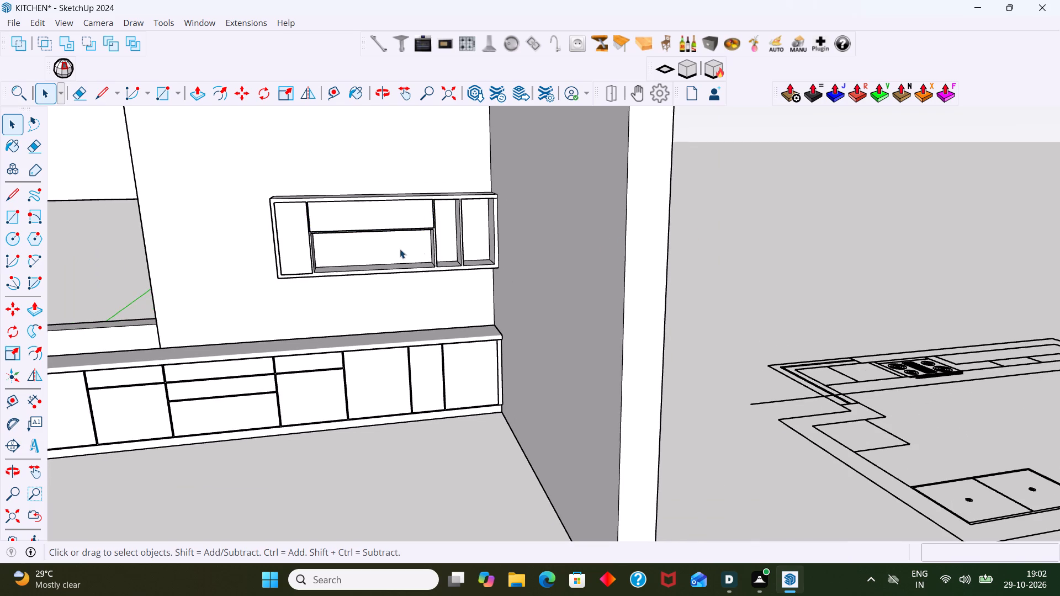
scroll(397, 244, "down", 1)
middle_click_drag(396, 244, 555, 376)
scroll(502, 371, "up", 12)
middle_click_drag(511, 359, 510, 257)
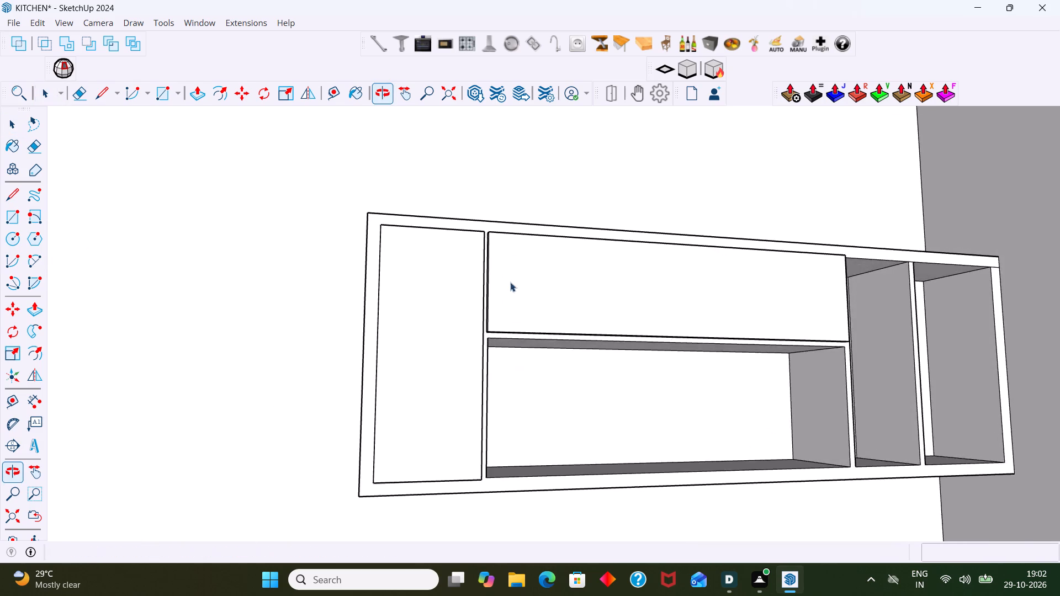
scroll(510, 351, "up", 4)
middle_click_drag(496, 349, 427, 325)
scroll(434, 336, "down", 2)
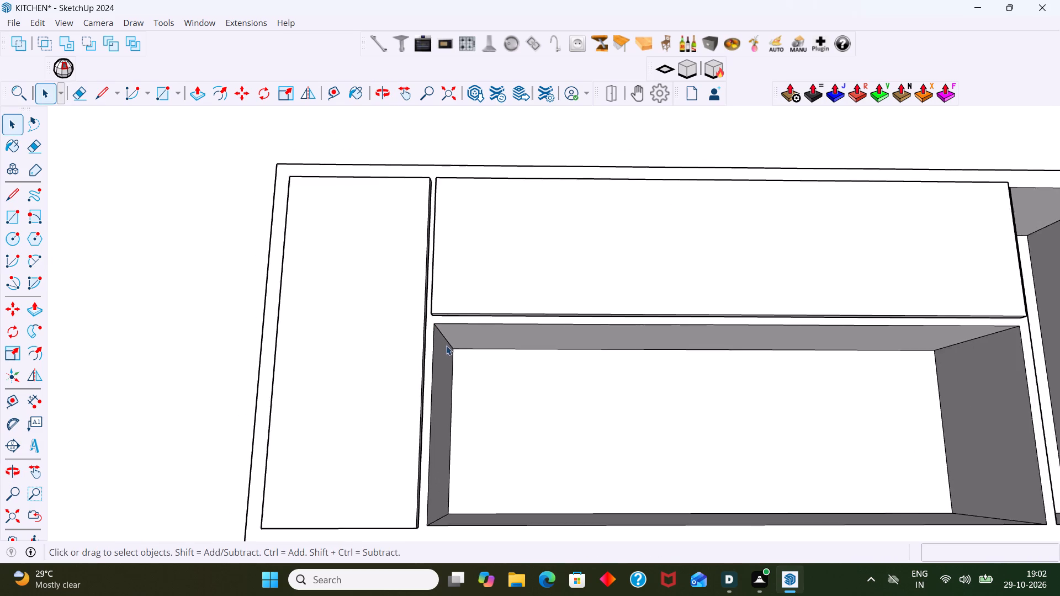
scroll(446, 345, "down", 1)
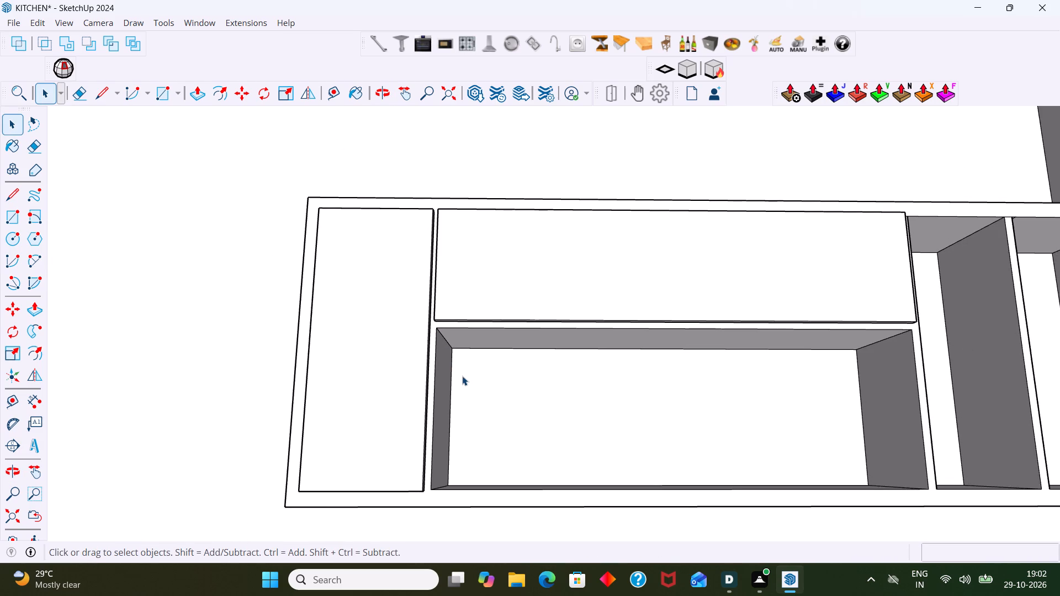
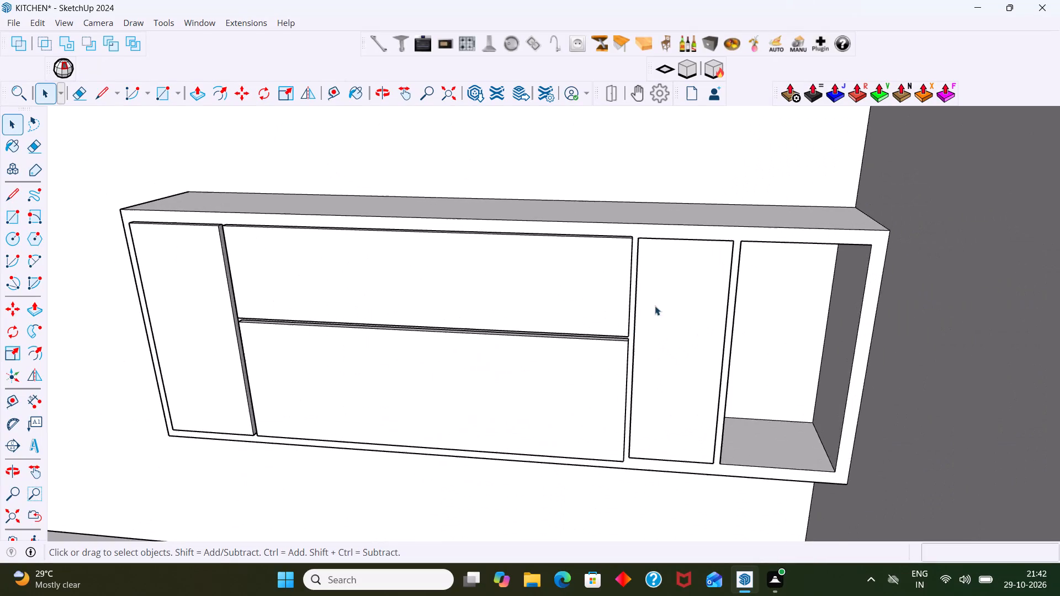
Open the tall narrow door panel group between the middle doors and the open end compartment, and extrude its face 18 mm.
middle_click_drag(655, 305, 769, 363)
left_click(681, 284)
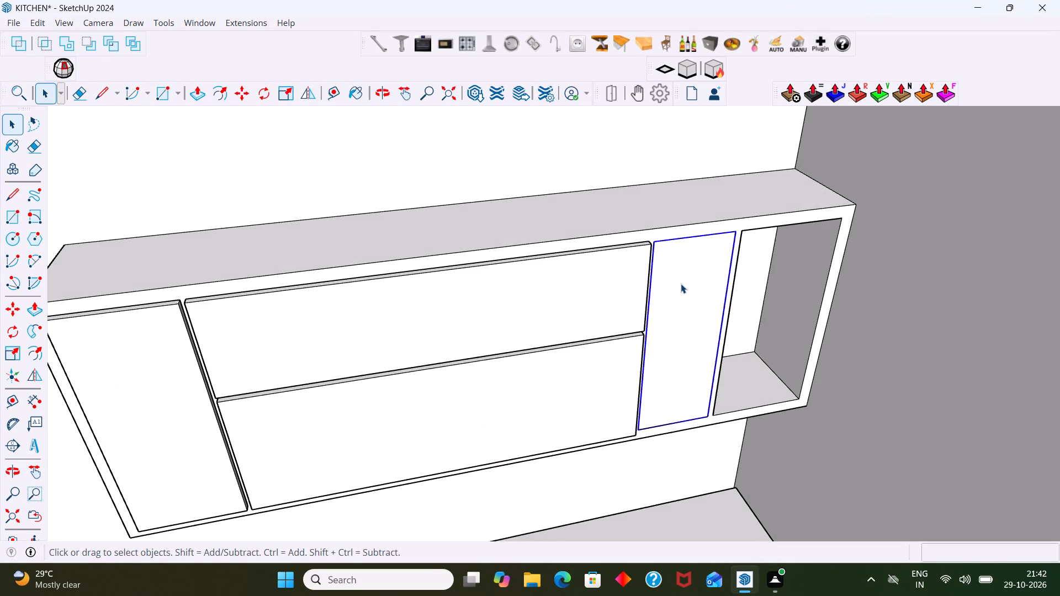
double_click(681, 284)
left_click(681, 285)
key("p")
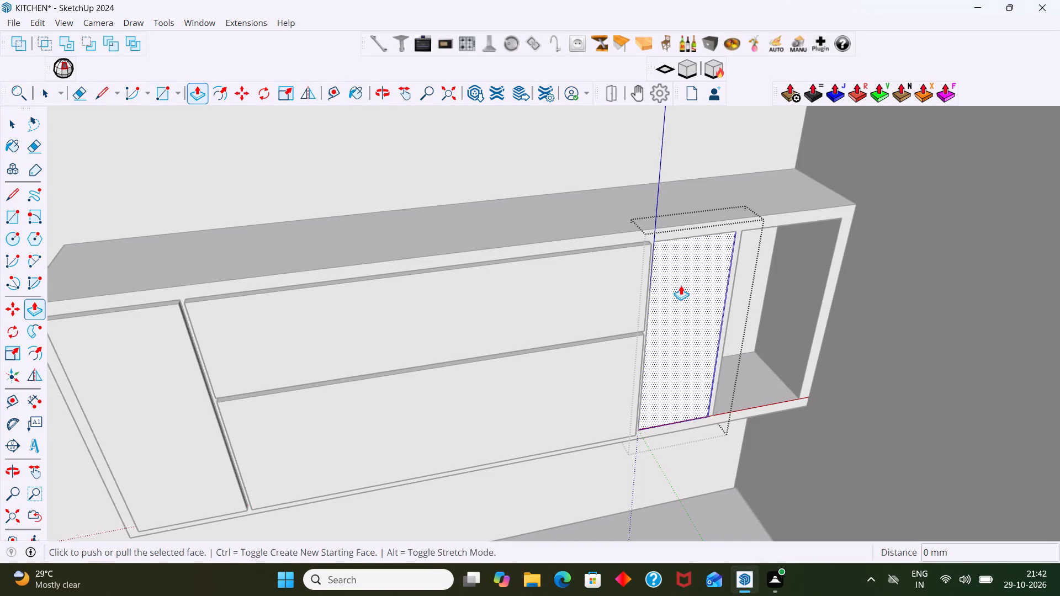
left_click(681, 285)
type("18")
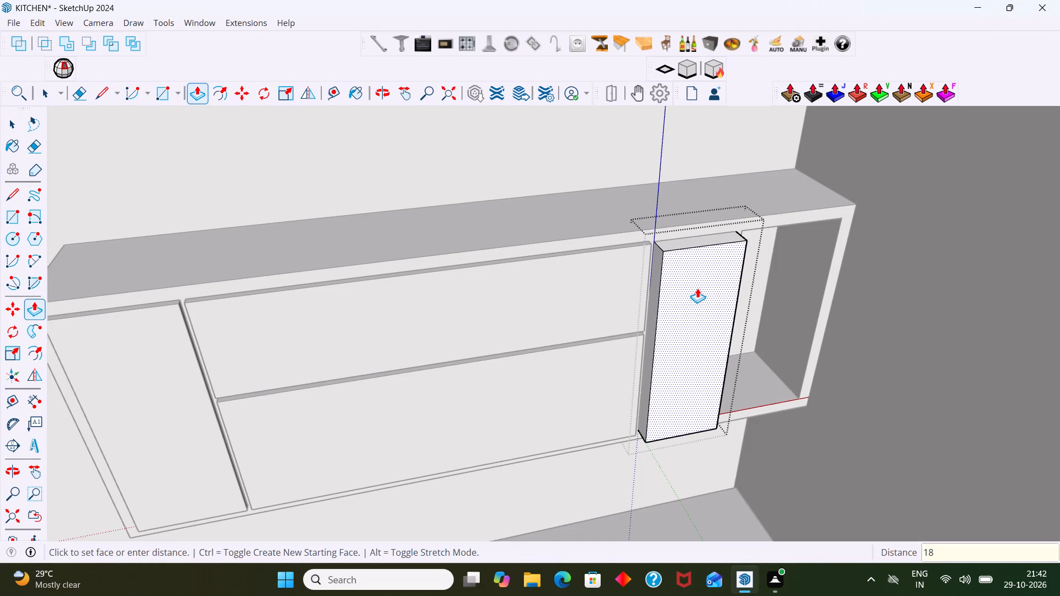
key("Return")
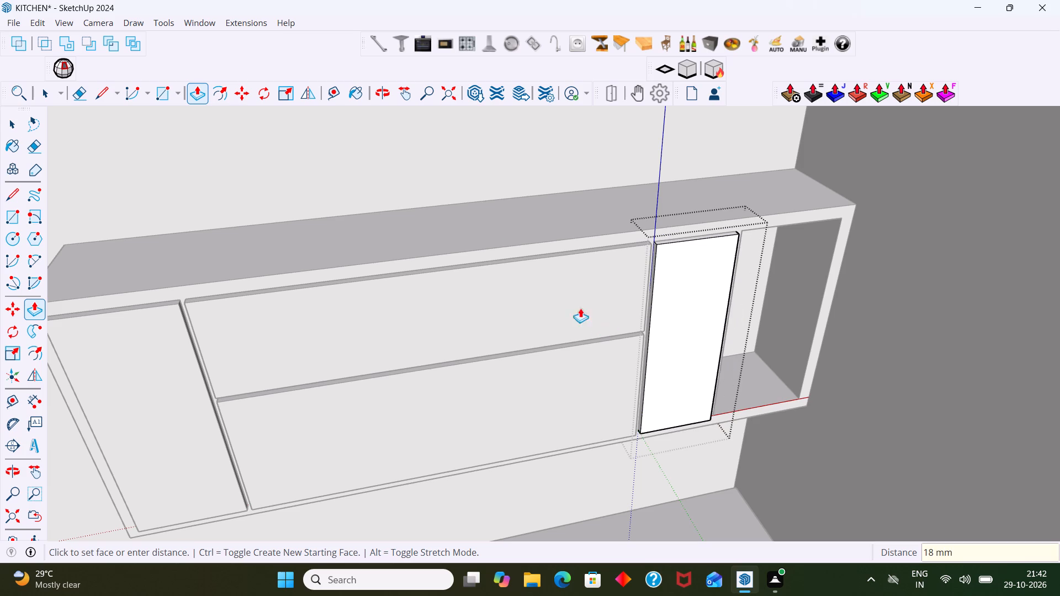
Extend the top face of the tall narrow door panel upward by 3 mm.
scroll(723, 267, "up", 14)
middle_click_drag(626, 269, 634, 331)
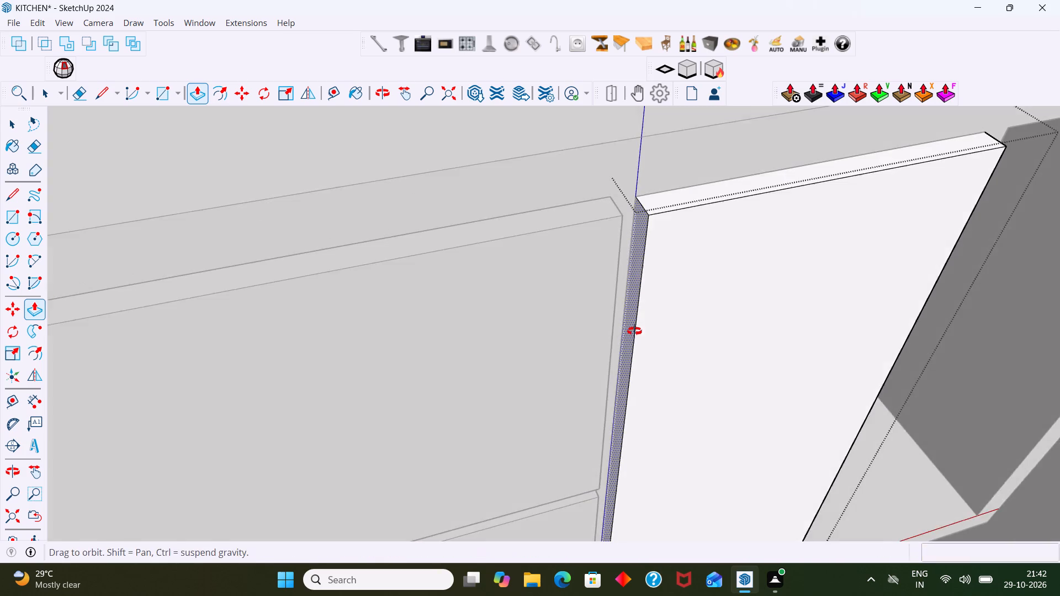
middle_click_drag(634, 331, 634, 332)
scroll(638, 246, "up", 4)
left_click(662, 182)
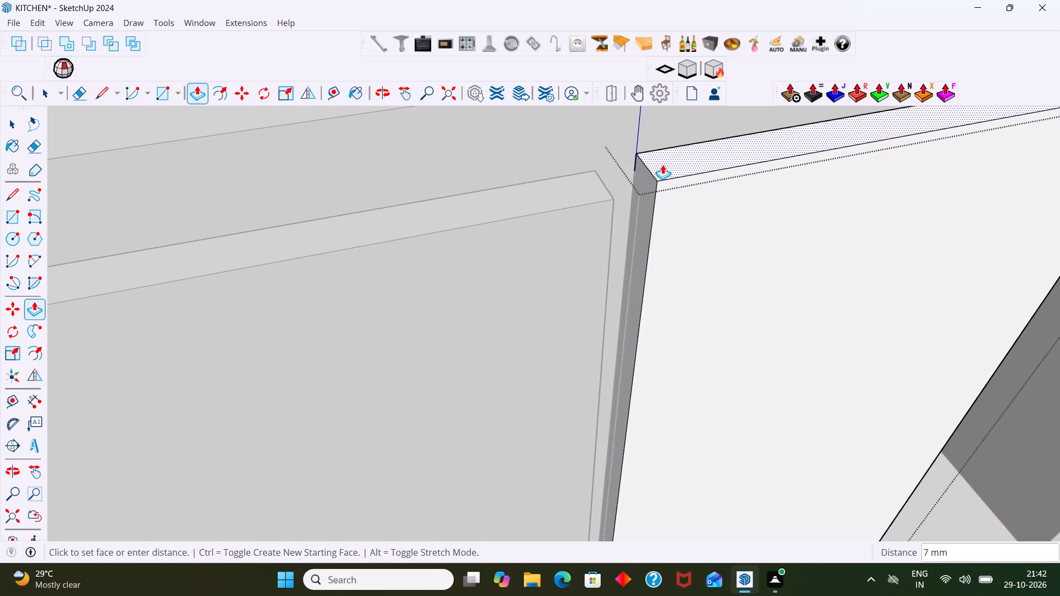
key("3")
key("Return")
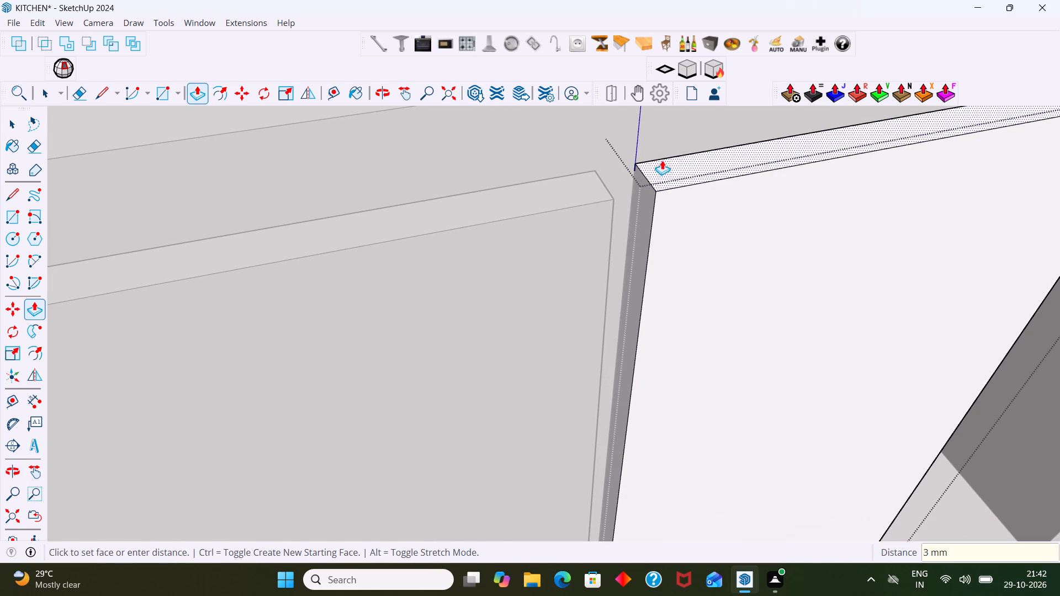
Extend the tall narrow panel's side face next to the middle doors outward by the same 3 mm.
scroll(624, 226, "up", 4)
middle_click_drag(623, 226, 664, 224)
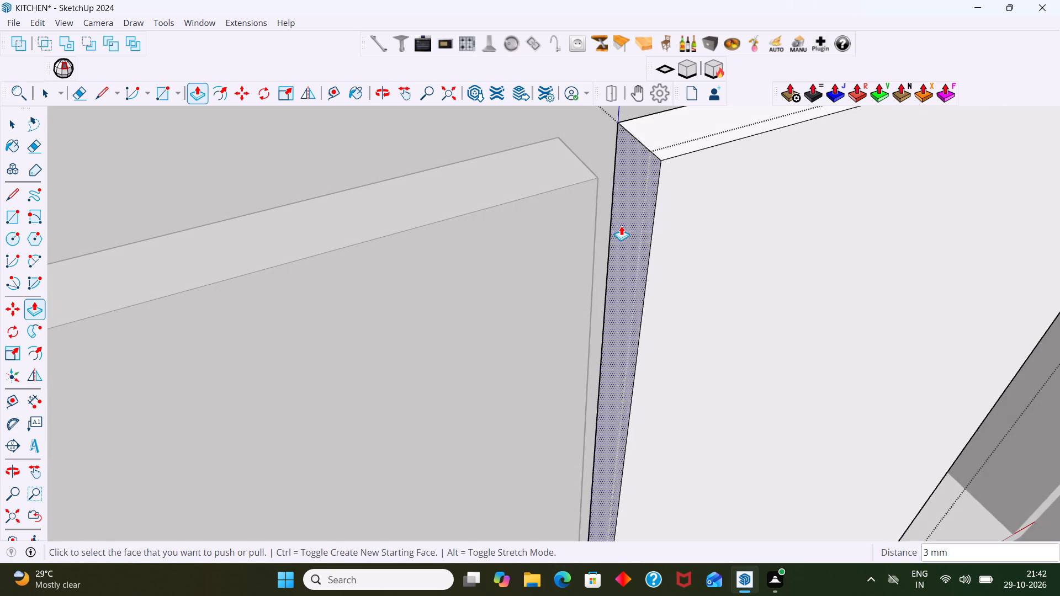
double_click(624, 225)
Extend the tall narrow panel's other side face, next to the open end compartment, outward by the same 3 mm.
scroll(626, 226, "down", 16)
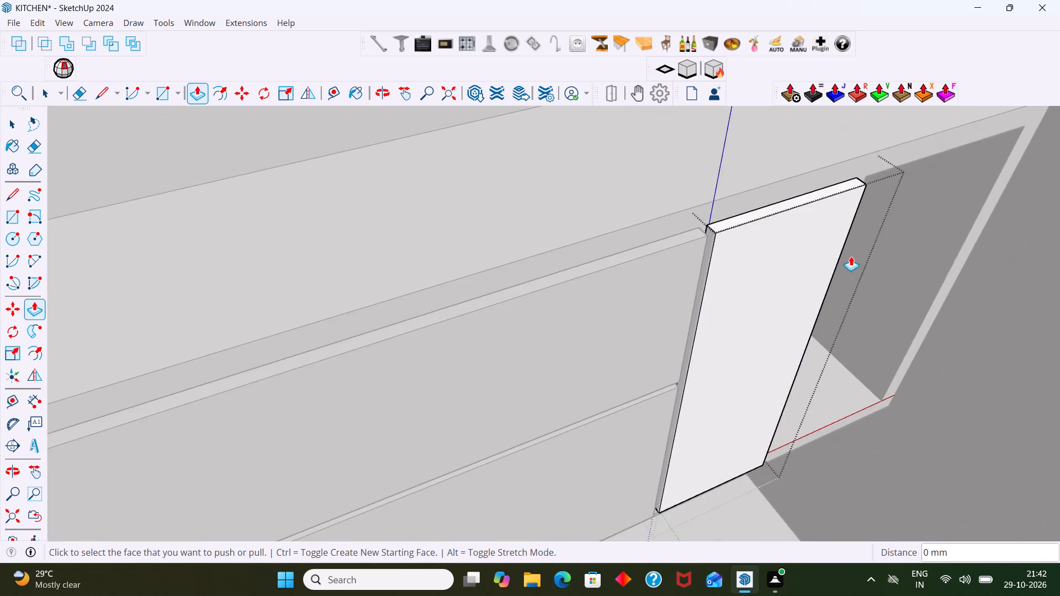
middle_click_drag(859, 254, 513, 192)
middle_click_drag(512, 194, 550, 205)
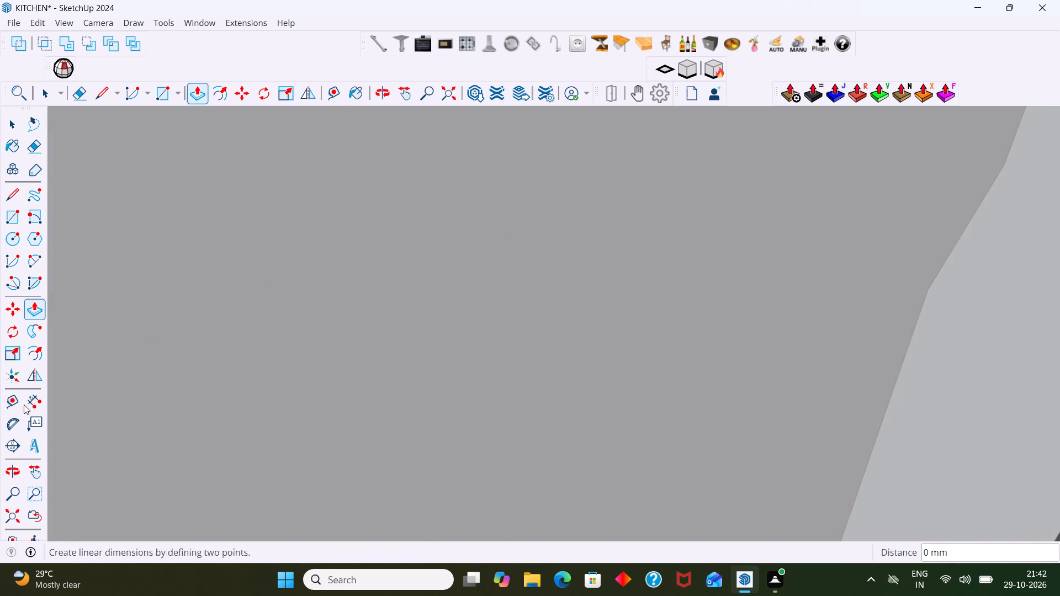
scroll(17, 426, "down", 6)
left_click(6, 519)
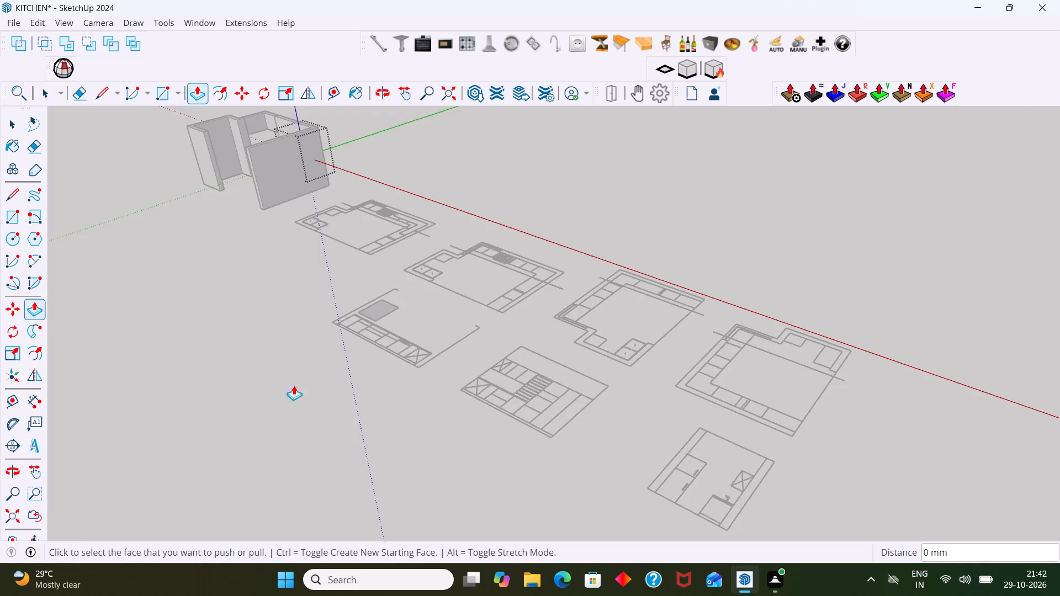
scroll(304, 355, "up", 3)
middle_click_drag(264, 279, 534, 470, "shift")
scroll(521, 343, "up", 6)
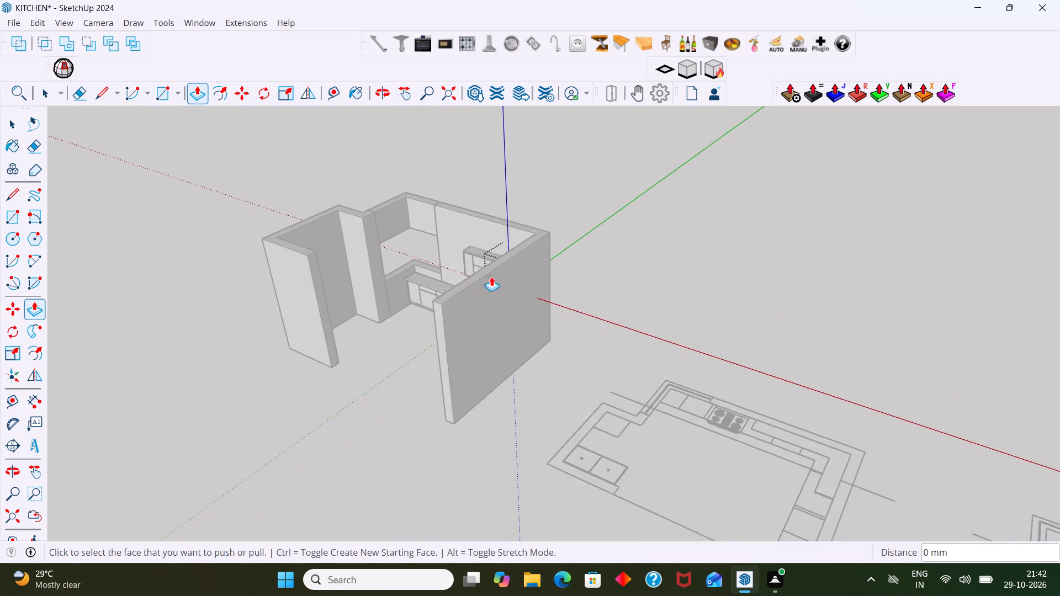
scroll(491, 276, "up", 7)
middle_click_drag(473, 247, 680, 273)
scroll(642, 288, "up", 12)
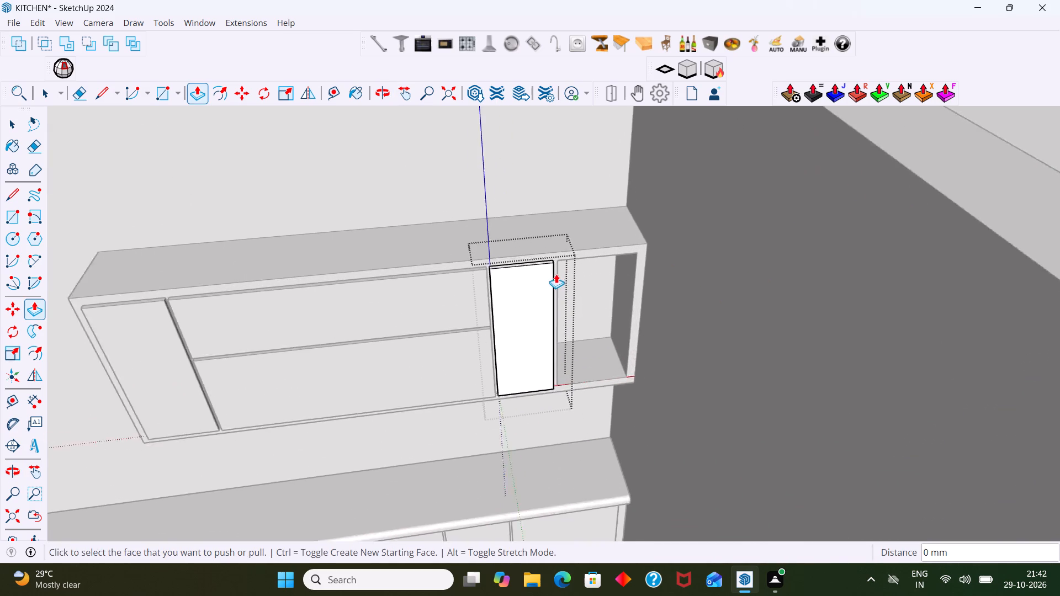
scroll(556, 274, "up", 6)
middle_click_drag(556, 274, 480, 279)
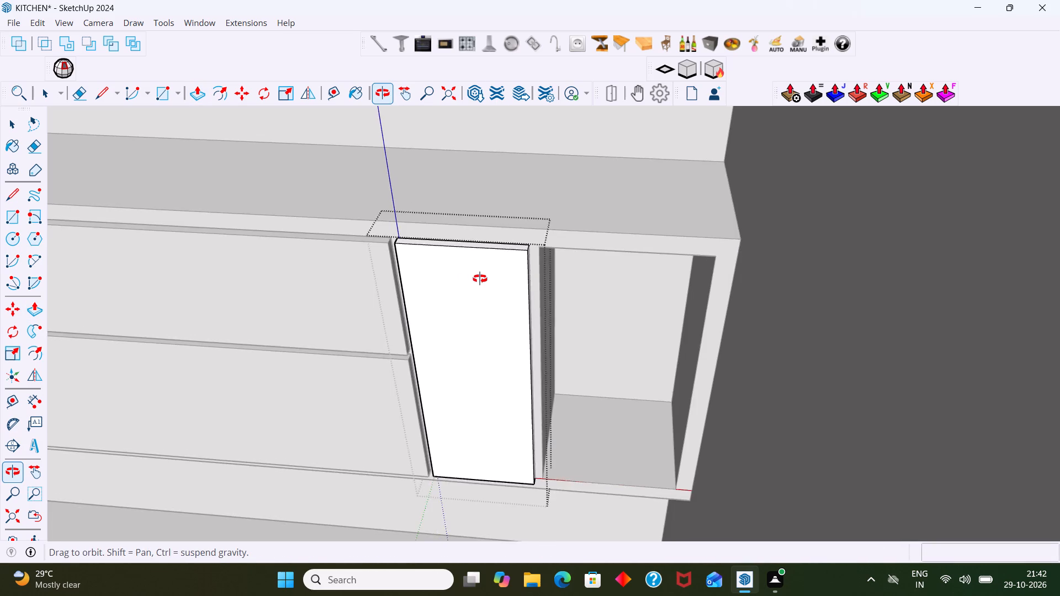
middle_click_drag(480, 279, 497, 289)
scroll(600, 327, "up", 8)
middle_click_drag(521, 337, 489, 339)
scroll(489, 339, "up", 1)
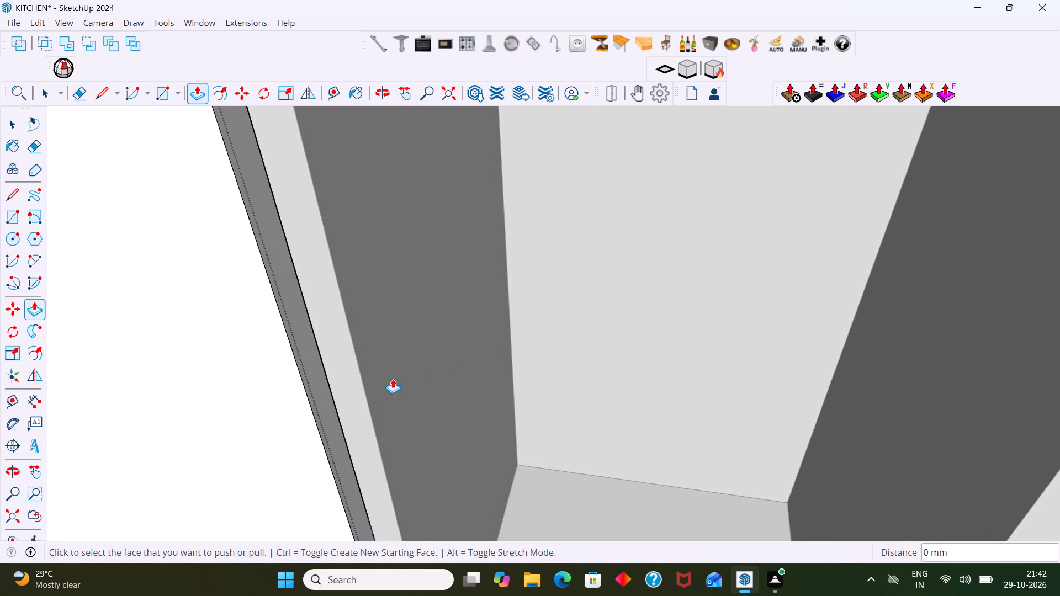
double_click(322, 404)
Extend the bottom face of the tall narrow door panel downward by the same 3 mm and close the group.
scroll(327, 401, "down", 7)
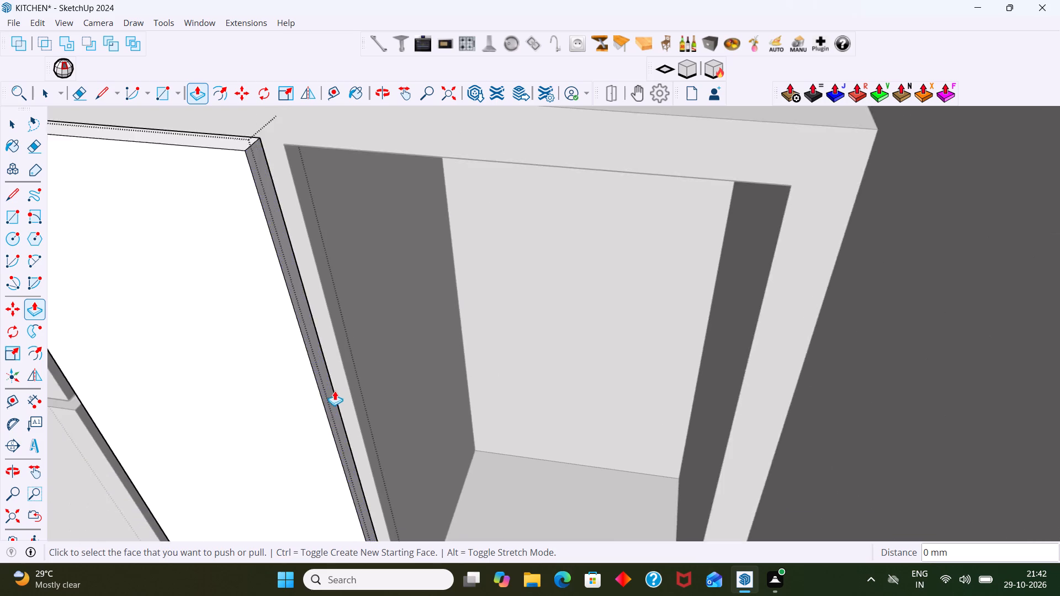
scroll(335, 391, "down", 9)
middle_click_drag(336, 393, 348, 228)
scroll(162, 396, "down", 3)
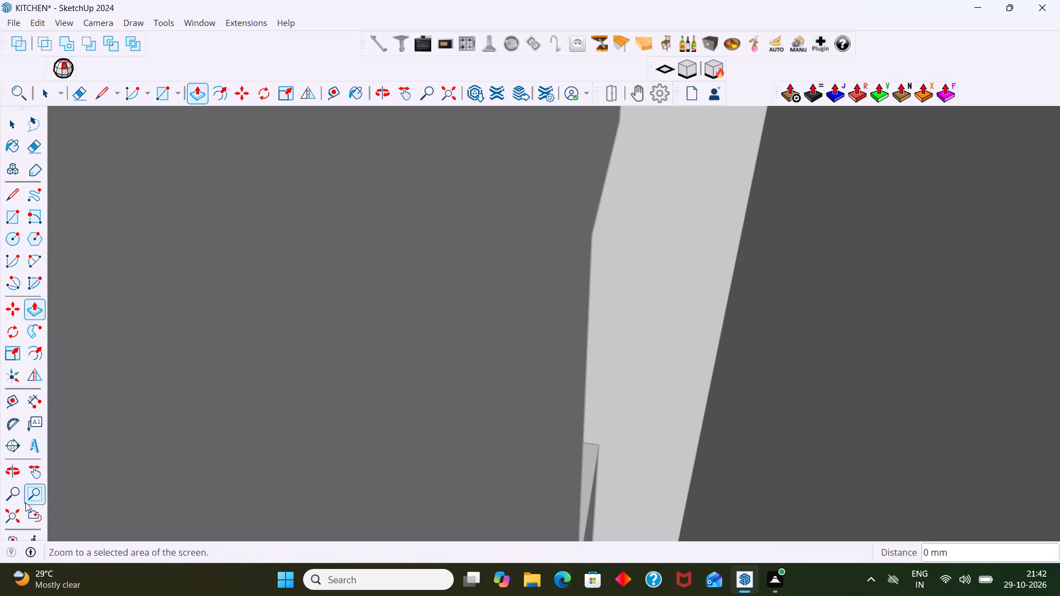
left_click(20, 525)
scroll(133, 466, "down", 3)
middle_click_drag(169, 387, 273, 270, "shift")
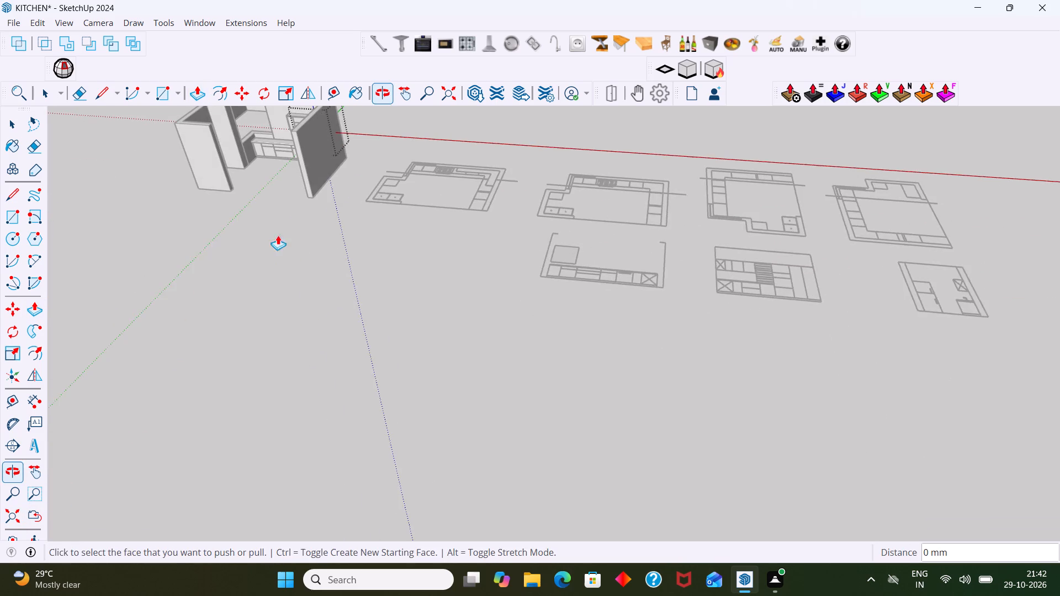
scroll(285, 203, "up", 1)
middle_click_drag(281, 208, 339, 498, "shift")
middle_click_drag(344, 433, 337, 338)
scroll(337, 338, "down", 1)
scroll(314, 401, "up", 8)
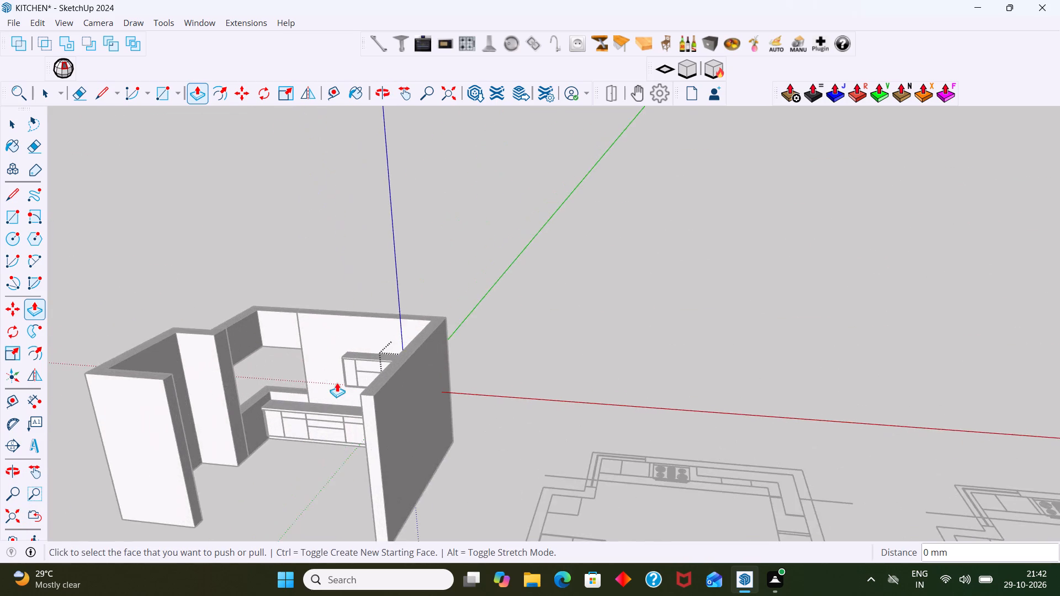
scroll(337, 382, "up", 10)
middle_click_drag(432, 397, 522, 393)
scroll(579, 429, "up", 8)
middle_click_drag(542, 402, 528, 365)
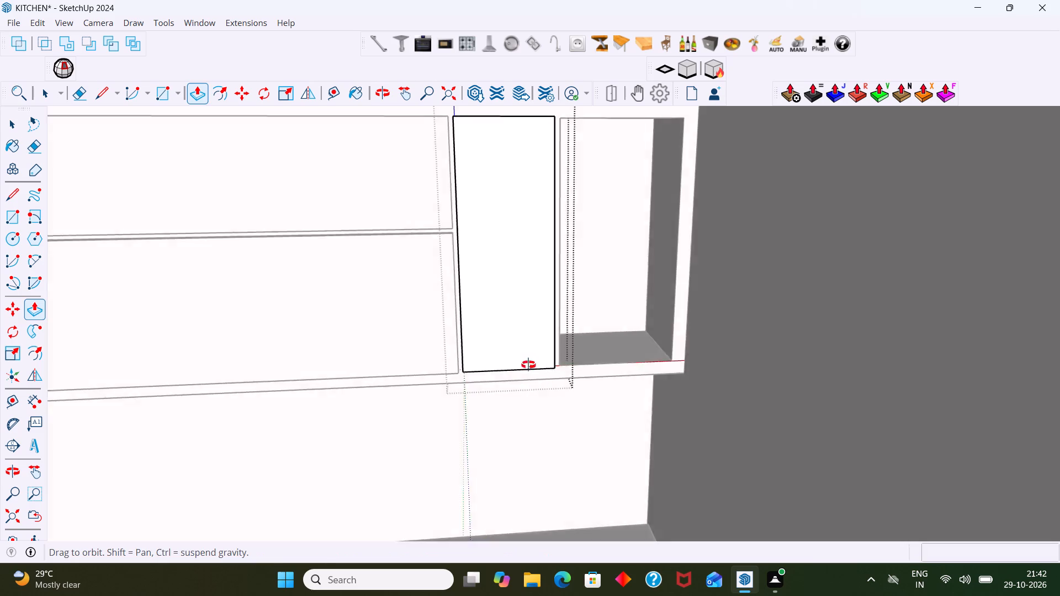
middle_click_drag(528, 365, 486, 279)
scroll(481, 377, "up", 12)
middle_click_drag(460, 351, 461, 262)
scroll(436, 300, "up", 7)
double_click(439, 273)
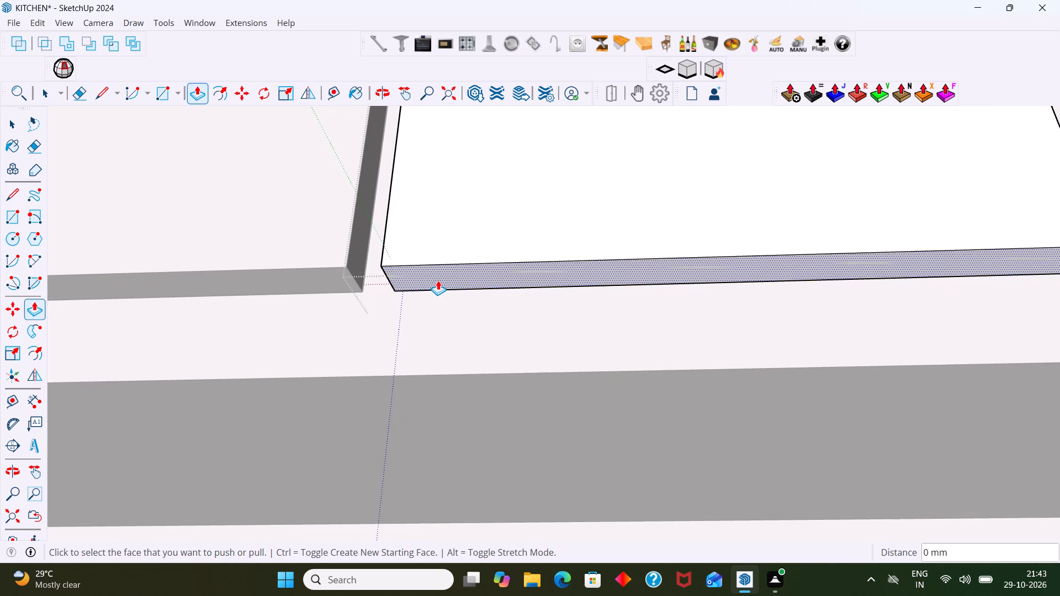
scroll(435, 287, "down", 20)
scroll(435, 287, "down", 2)
key("space")
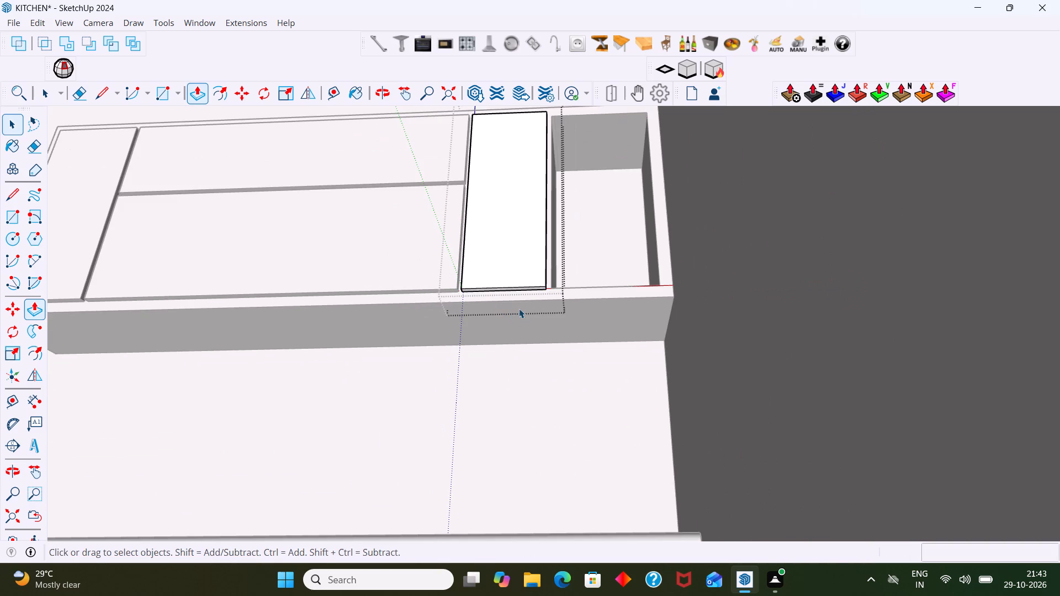
left_click(642, 391)
Draw a 305 mm by 628 mm rectangle corner to corner across the wall cabinet's open end compartment.
scroll(627, 360, "down", 8)
middle_click_drag(607, 337, 616, 426)
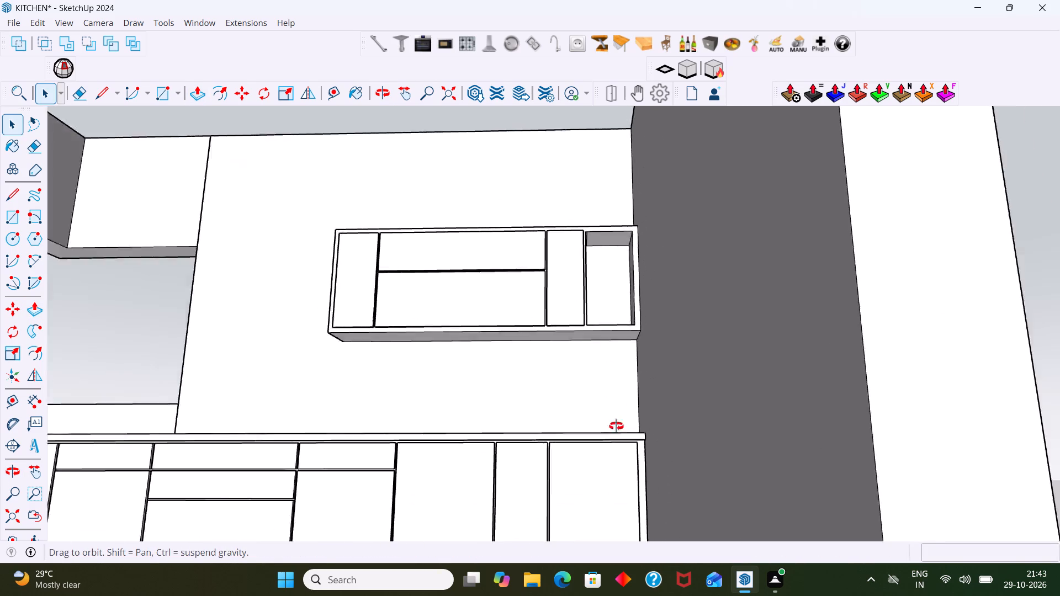
middle_click_drag(616, 426, 634, 511)
scroll(581, 294, "up", 7)
middle_click_drag(609, 243, 606, 448)
scroll(583, 326, "up", 3)
key("r")
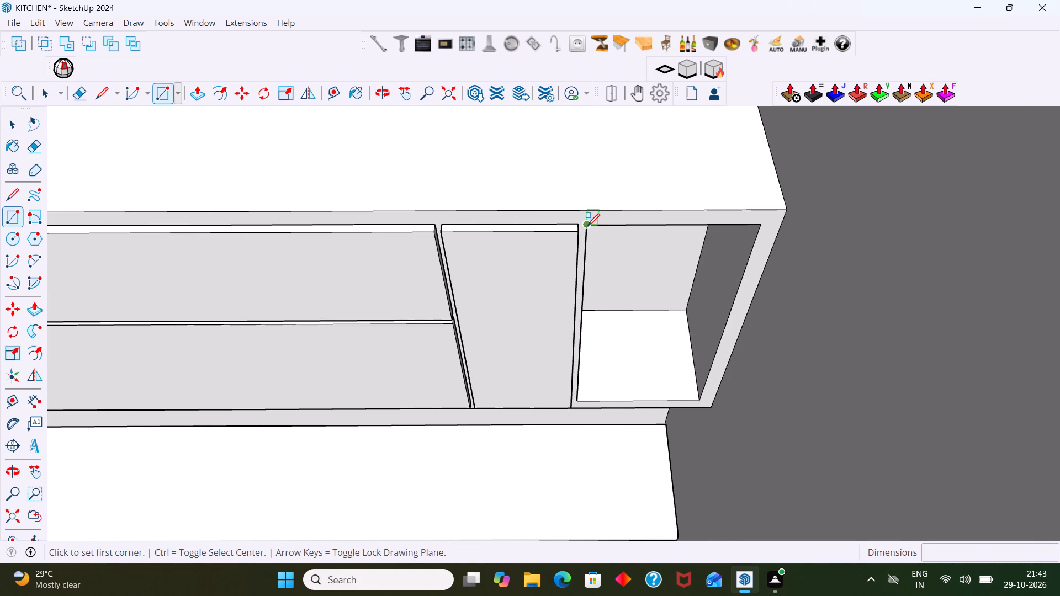
left_click(587, 226)
scroll(701, 414, "up", 6)
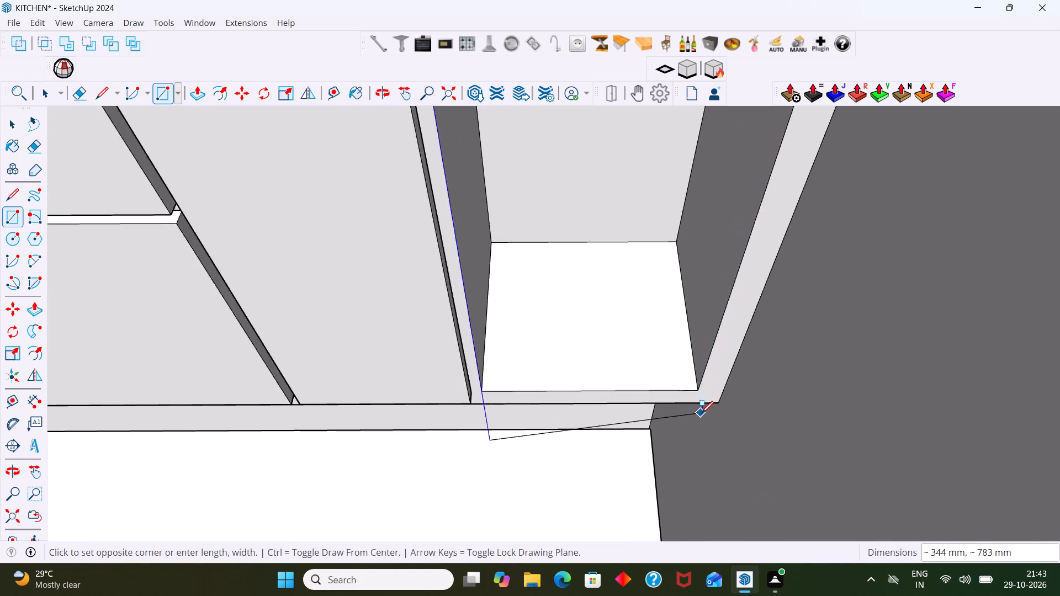
scroll(701, 413, "up", 1)
left_click(695, 384)
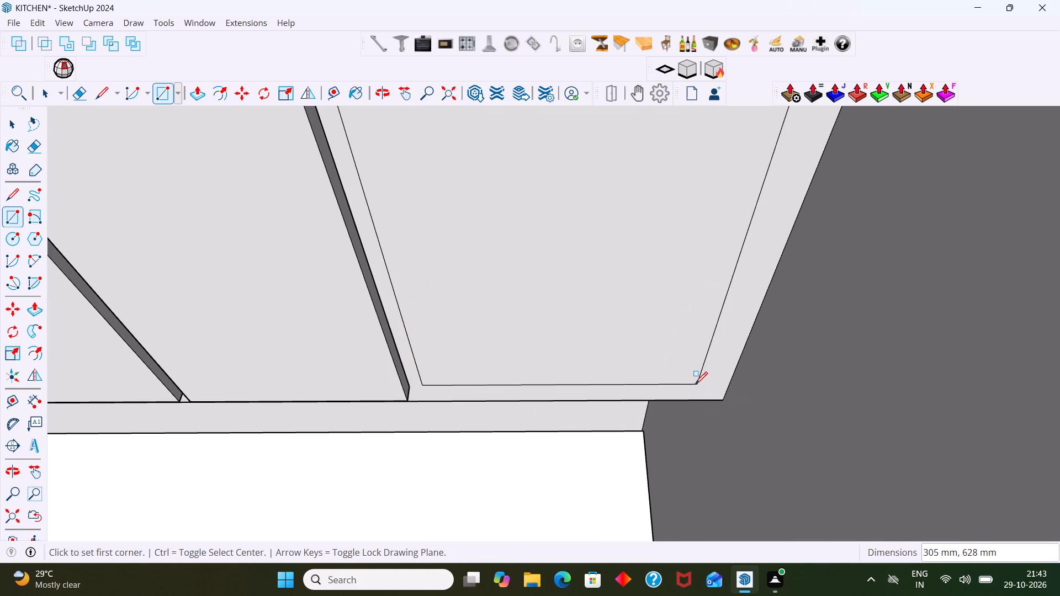
Make a group from the end compartment's new rectangular face and its edges.
key("space")
double_click(630, 346)
right_click(630, 346)
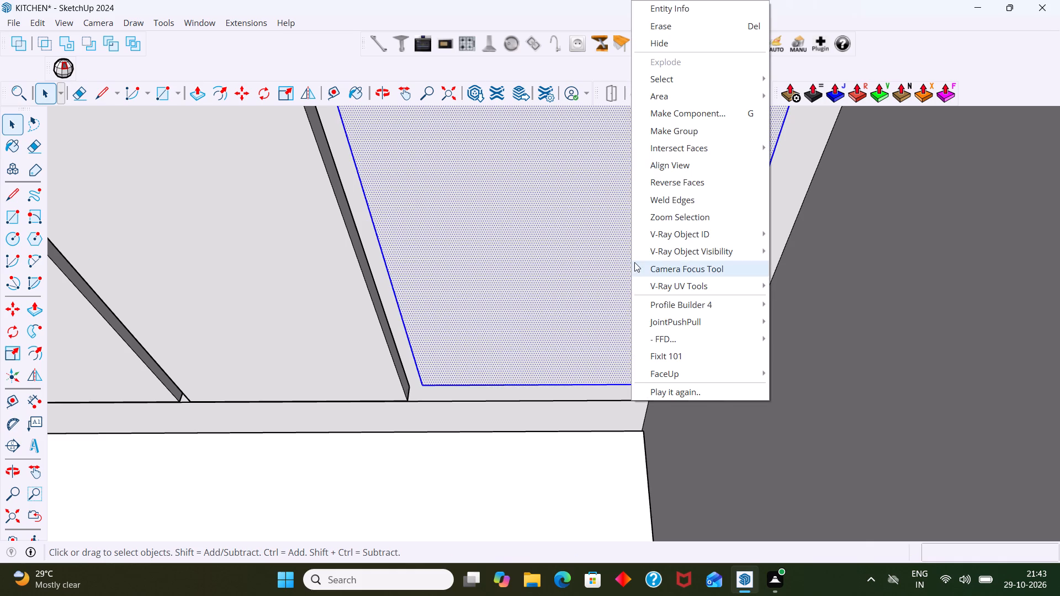
left_click(664, 135)
Open the end compartment's door panel group and extrude its face 18 mm.
double_click(575, 215)
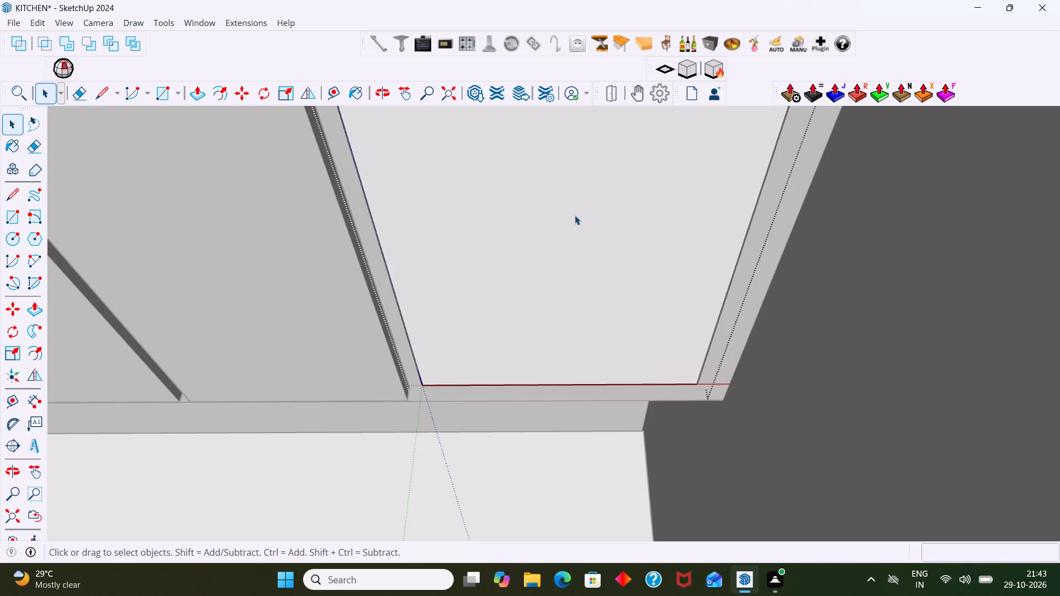
left_click(575, 218)
key("p")
left_click(575, 218)
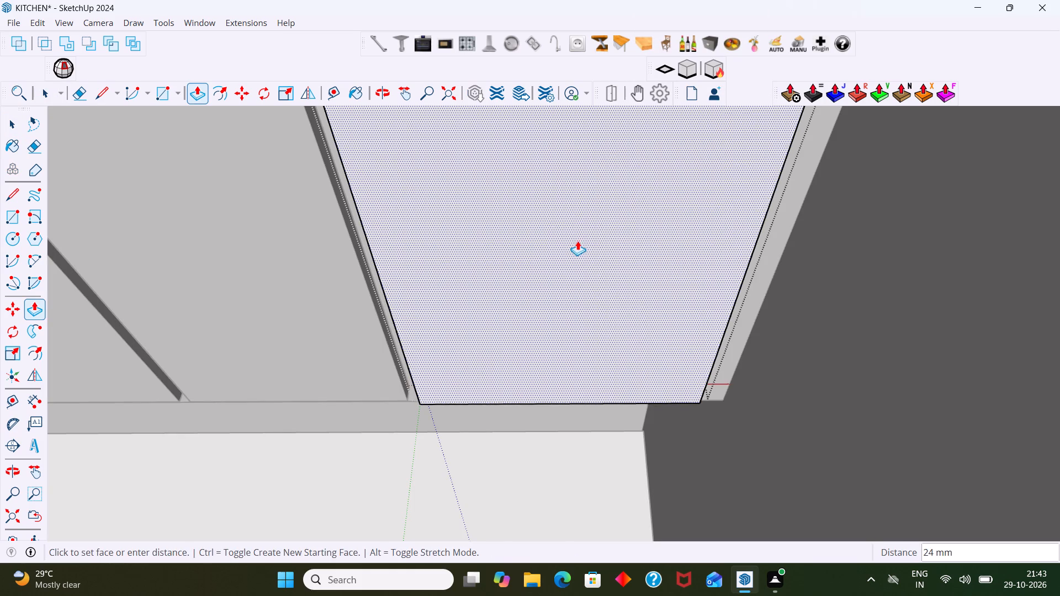
key("1")
key("8")
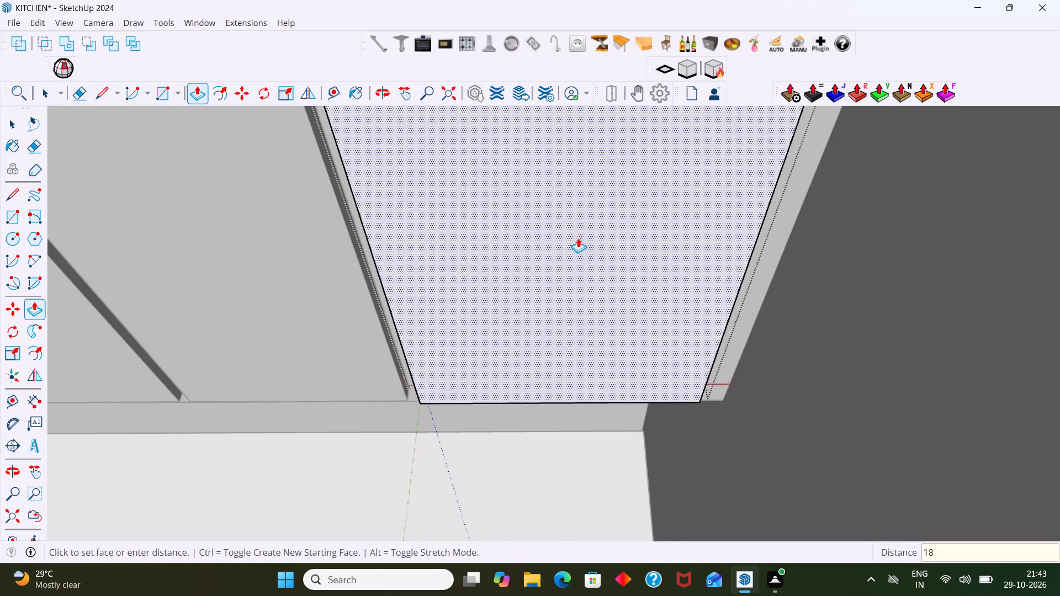
key("Return")
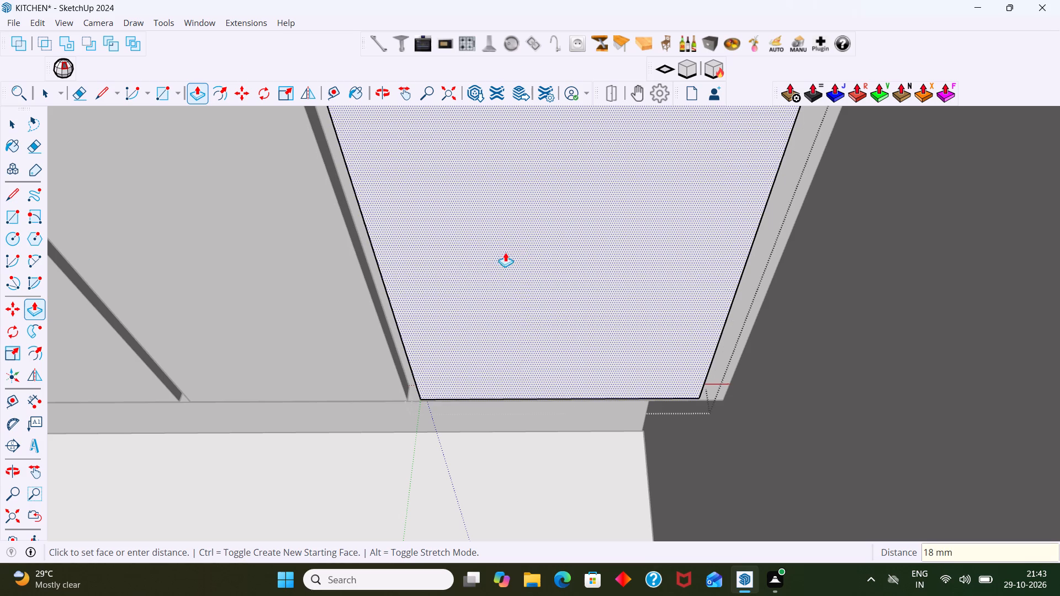
Delete the stray edge dividing the end door panel's top face, and select the merged top face.
scroll(527, 313, "down", 7)
middle_click_drag(528, 351, 561, 533, "shift")
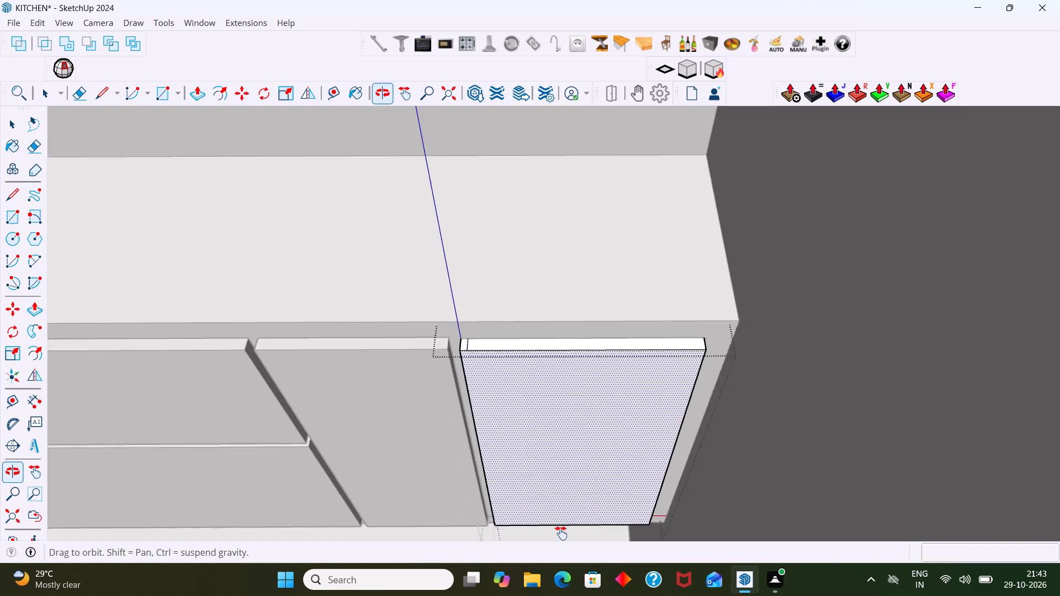
middle_click_drag(561, 533, 565, 536, "shift")
scroll(531, 374, "up", 10)
scroll(444, 377, "up", 2)
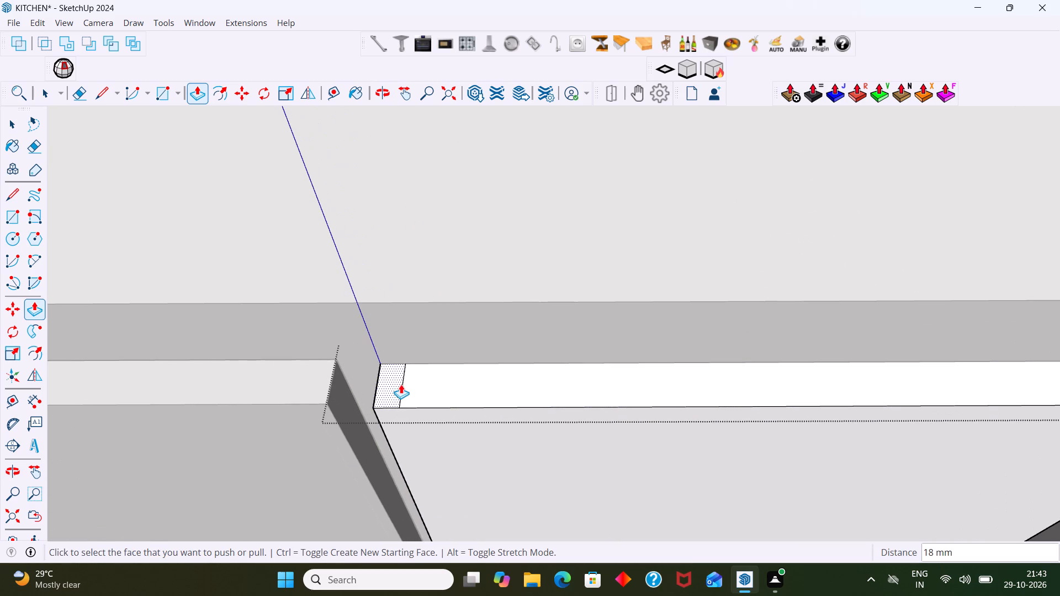
key("space")
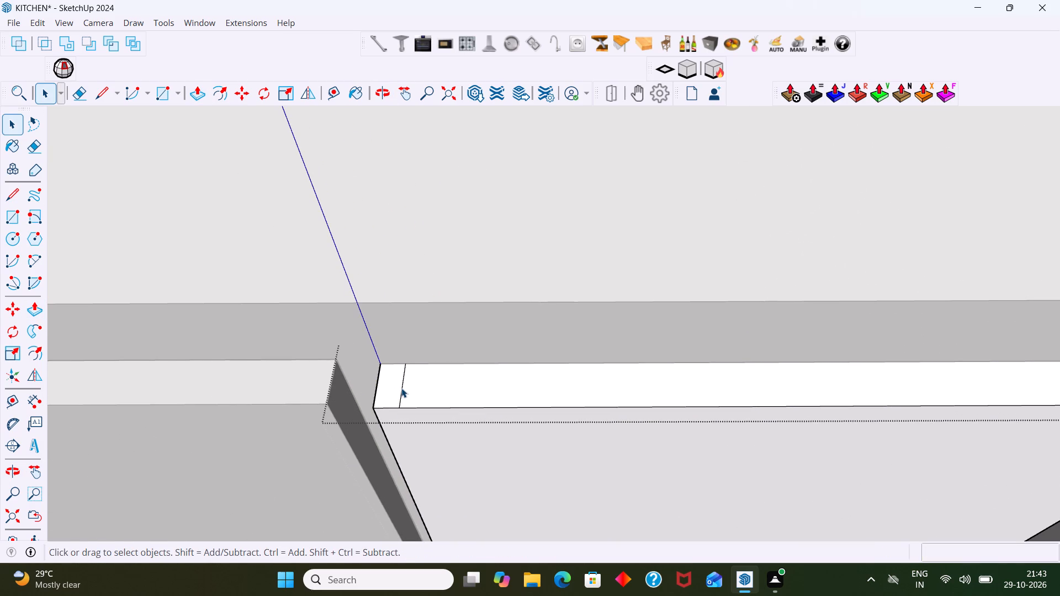
left_click(401, 388)
key("Delete")
left_click(405, 388)
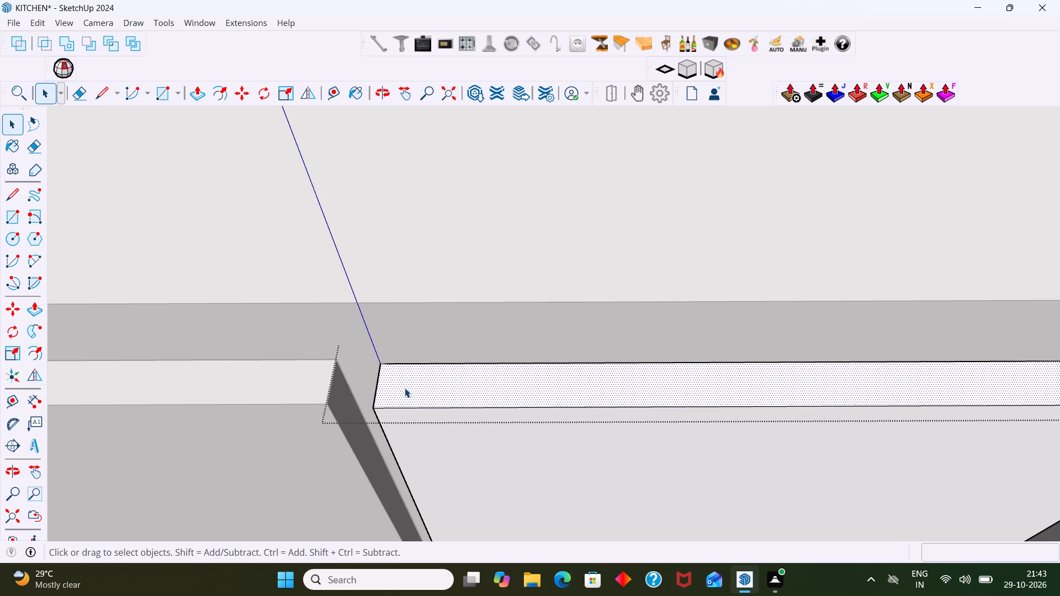
Extrude the end door panel's selected top face outward by 3 mm.
key("p")
left_click(406, 389)
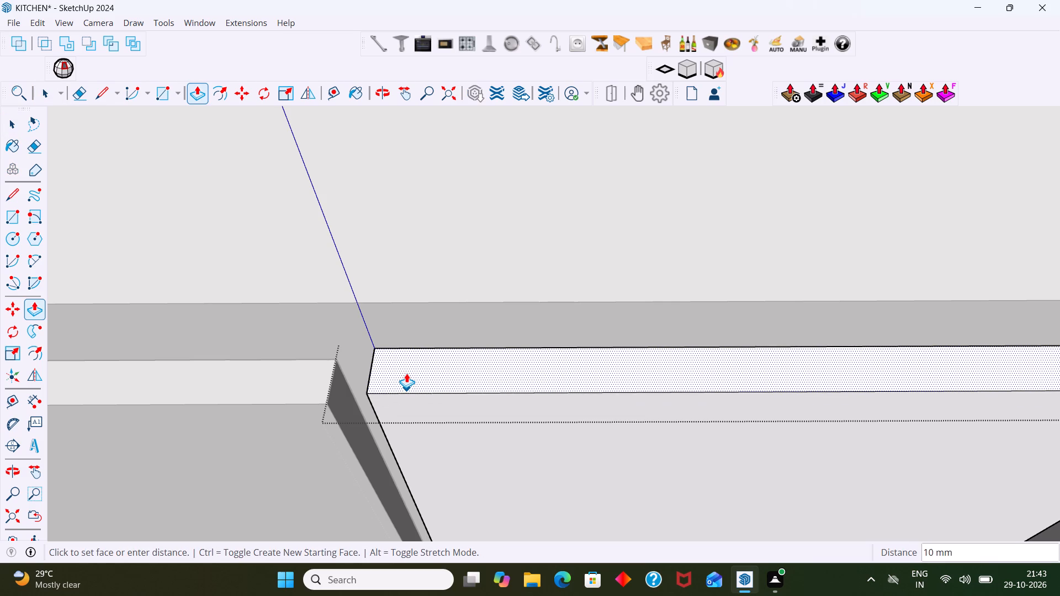
key("3")
key("Return")
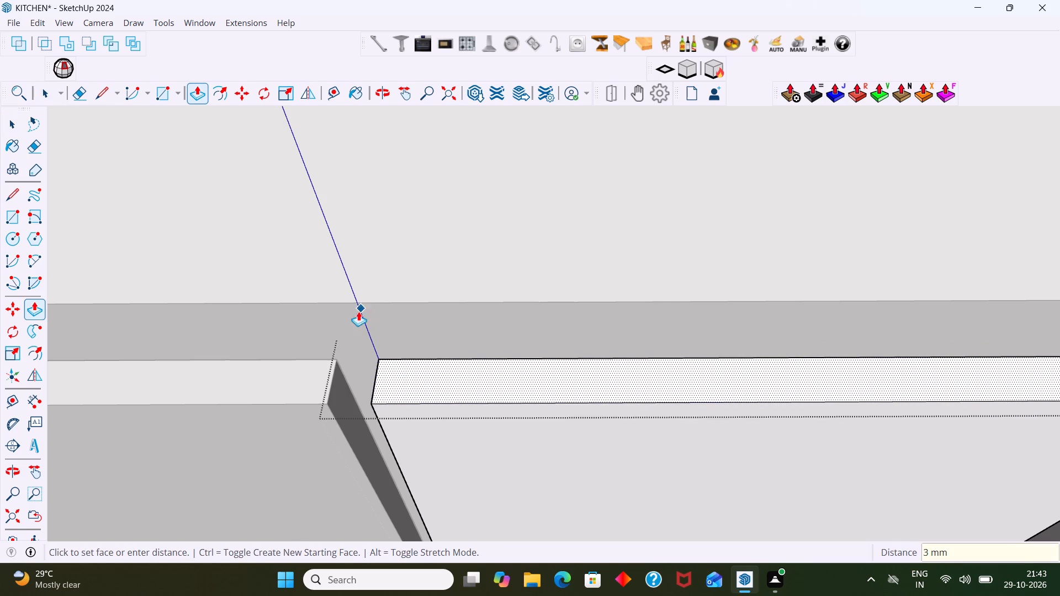
Repeat the 3 mm push/pull on the end door panel's side face next to the neighbouring door.
scroll(354, 342, "down", 6)
middle_click_drag(425, 472, 524, 404)
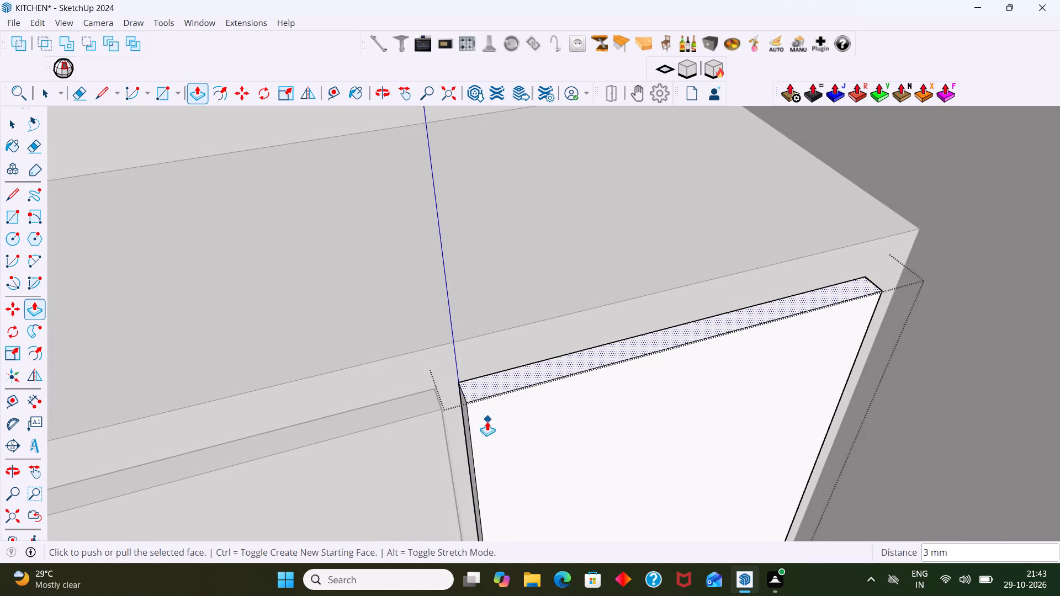
scroll(487, 421, "up", 8)
middle_click_drag(467, 432, 516, 357)
scroll(464, 400, "up", 6)
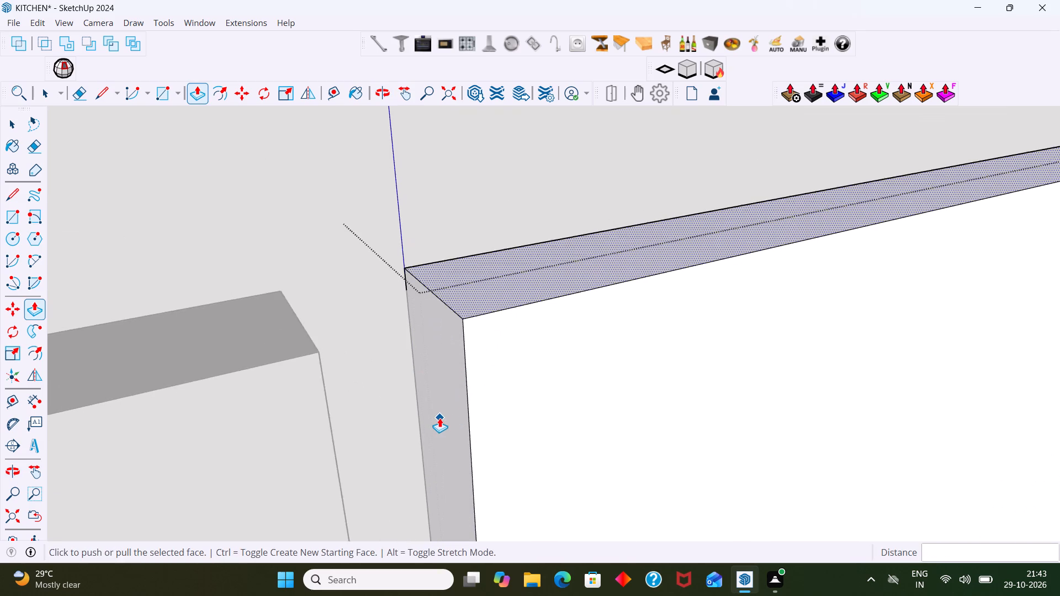
scroll(439, 418, "up", 4)
double_click(448, 407)
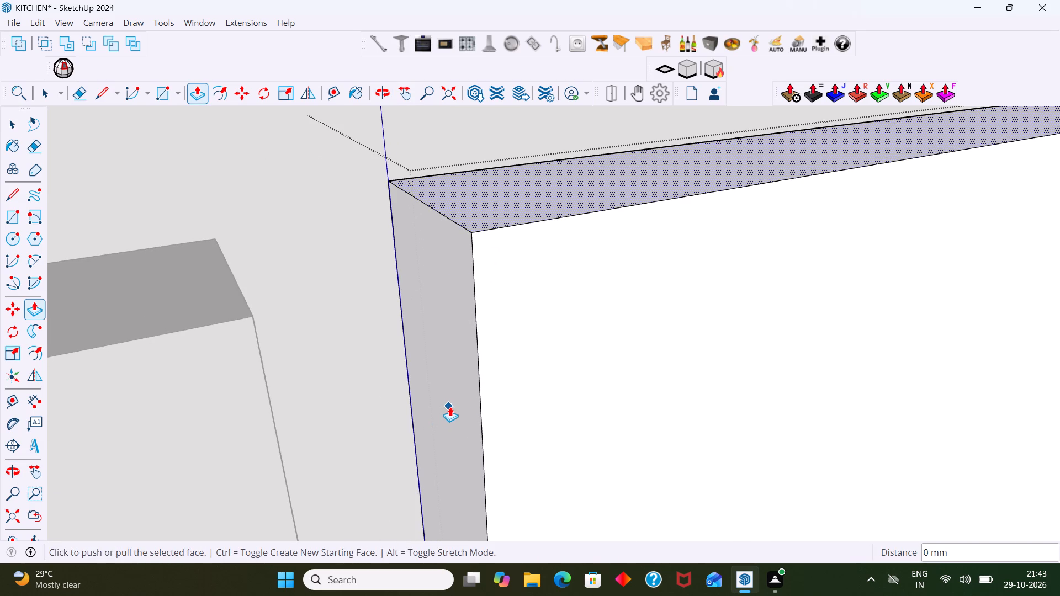
key("ctrl+z")
double_click(453, 411)
scroll(453, 409, "down", 2)
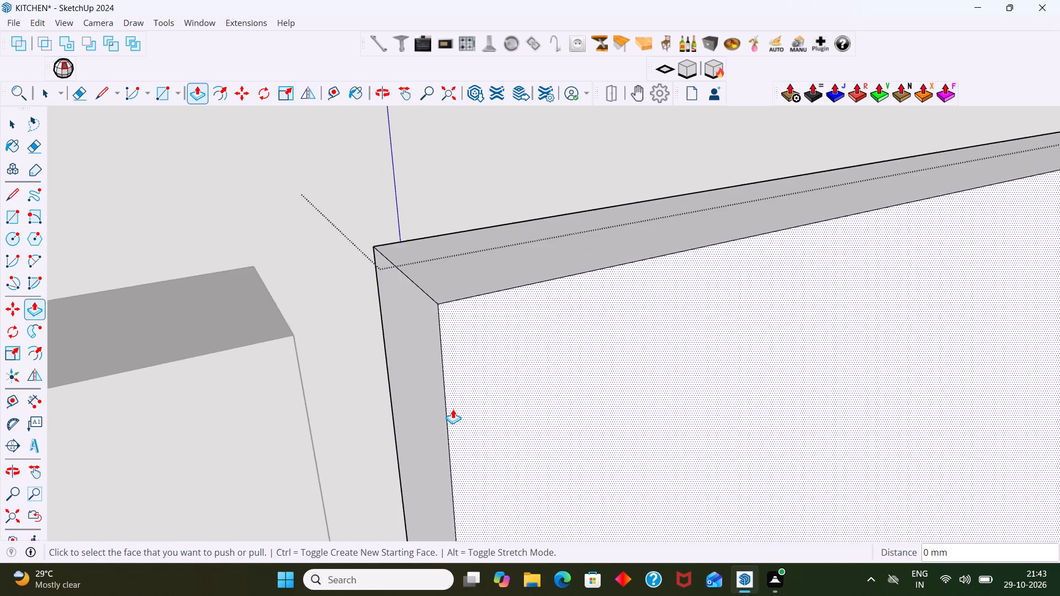
Repeat the 3 mm push/pull on the end door panel's opposite side face, along the cabinet's outer end.
scroll(453, 409, "down", 10)
middle_click_drag(470, 388, 303, 263, "shift")
scroll(303, 267, "down", 4)
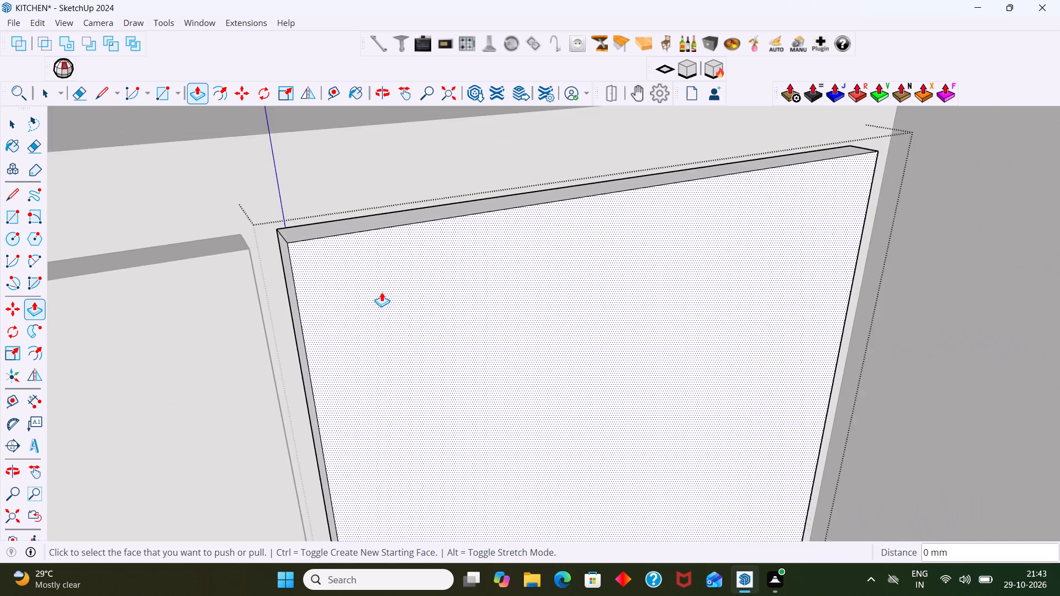
scroll(381, 292, "down", 7)
middle_click_drag(755, 322, 570, 307)
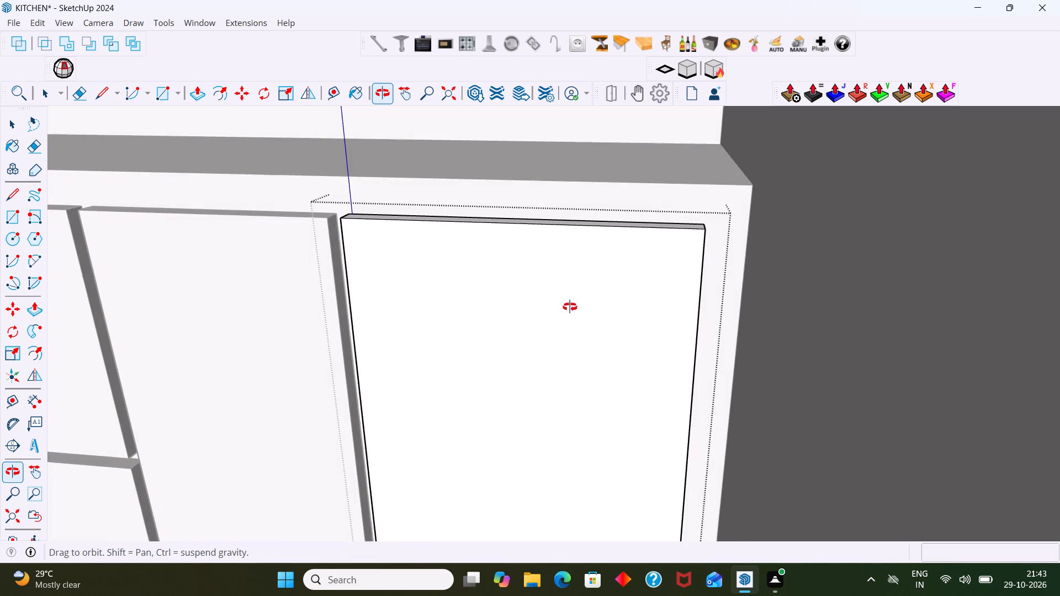
middle_click_drag(570, 307, 747, 341)
scroll(803, 341, "up", 7)
middle_click_drag(761, 332, 561, 270)
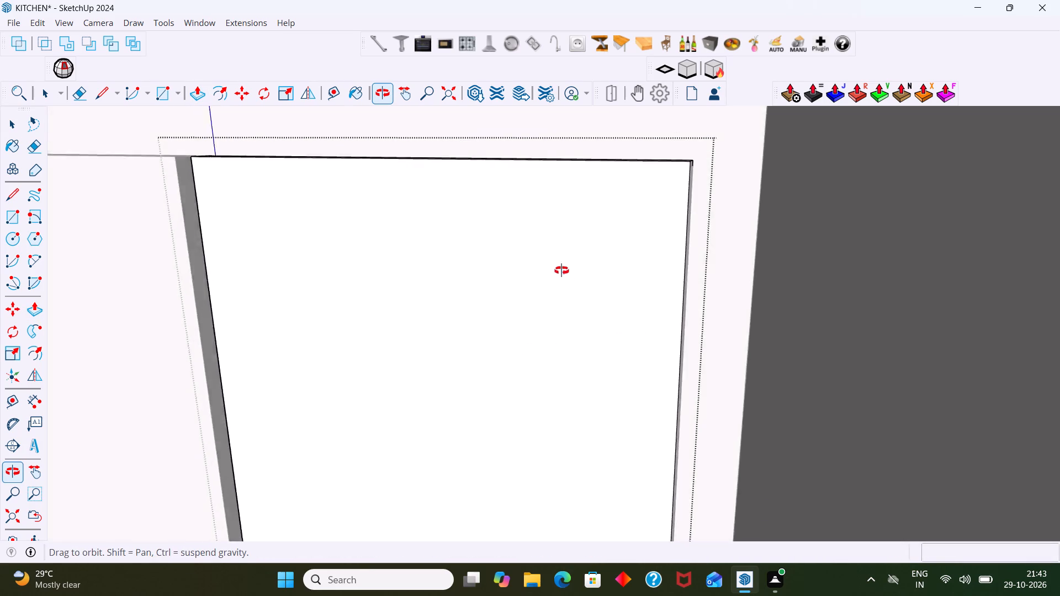
middle_click_drag(561, 270, 590, 273)
scroll(732, 313, "up", 7)
middle_click_drag(695, 302, 645, 304)
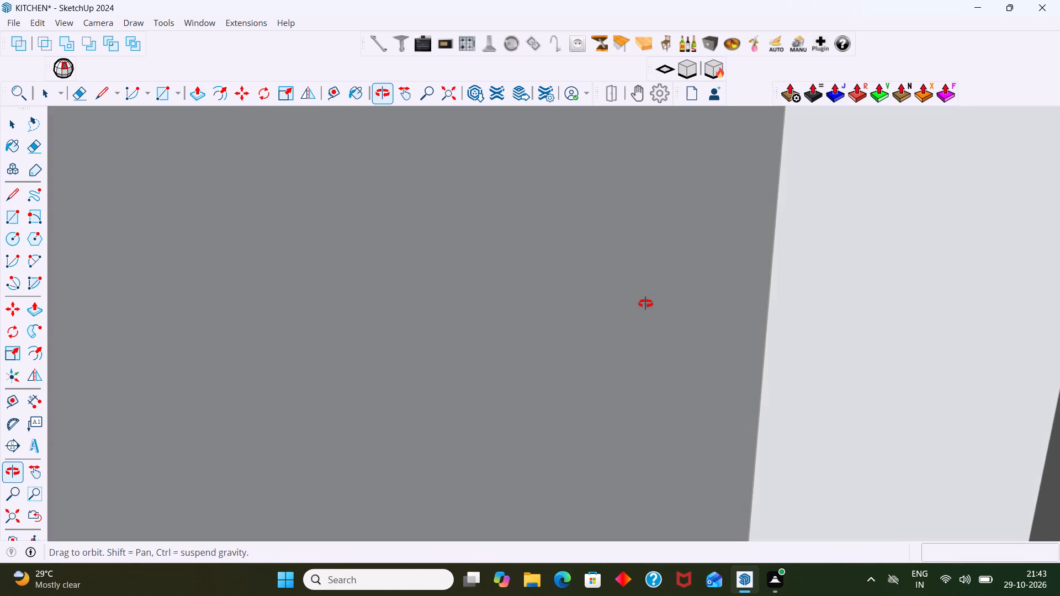
middle_click_drag(645, 304, 674, 294)
scroll(651, 309, "up", 10)
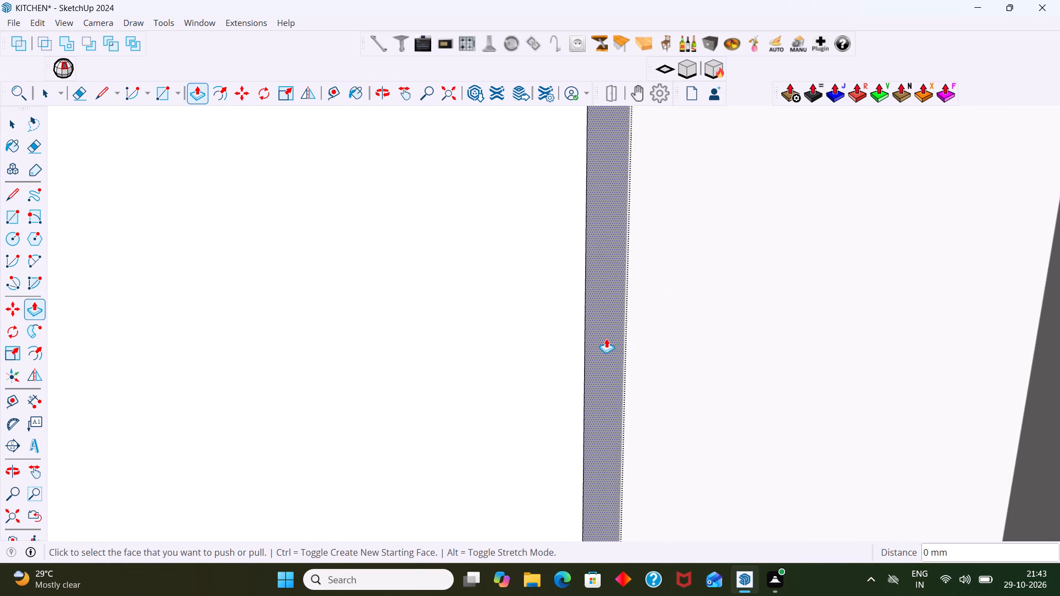
double_click(606, 339)
Repeat the 3 mm push/pull on the end door panel's bottom face and close the panel group.
scroll(607, 337, "down", 18)
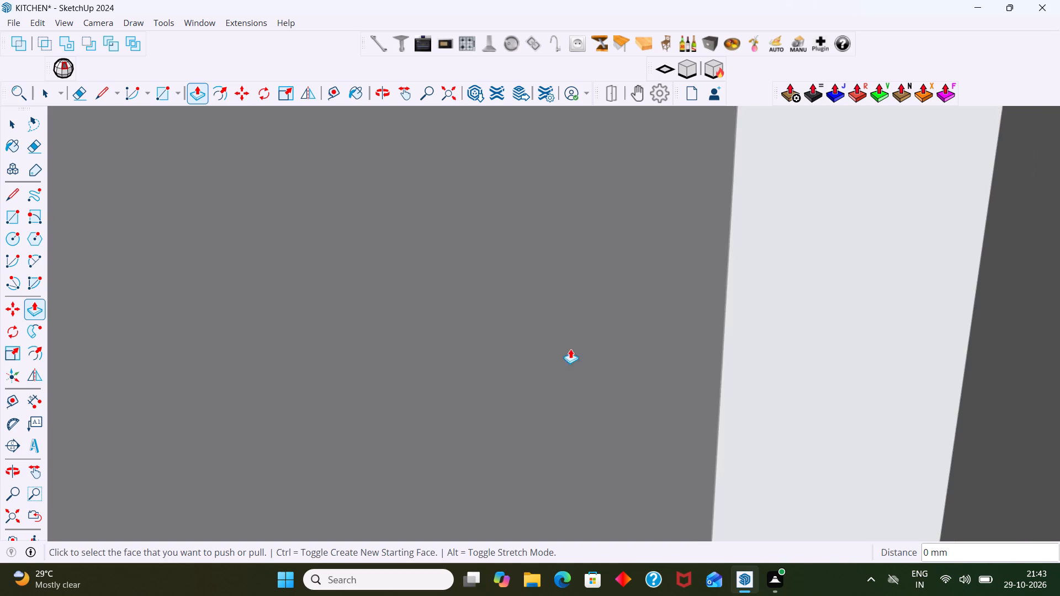
scroll(570, 349, "down", 9)
left_click(9, 519)
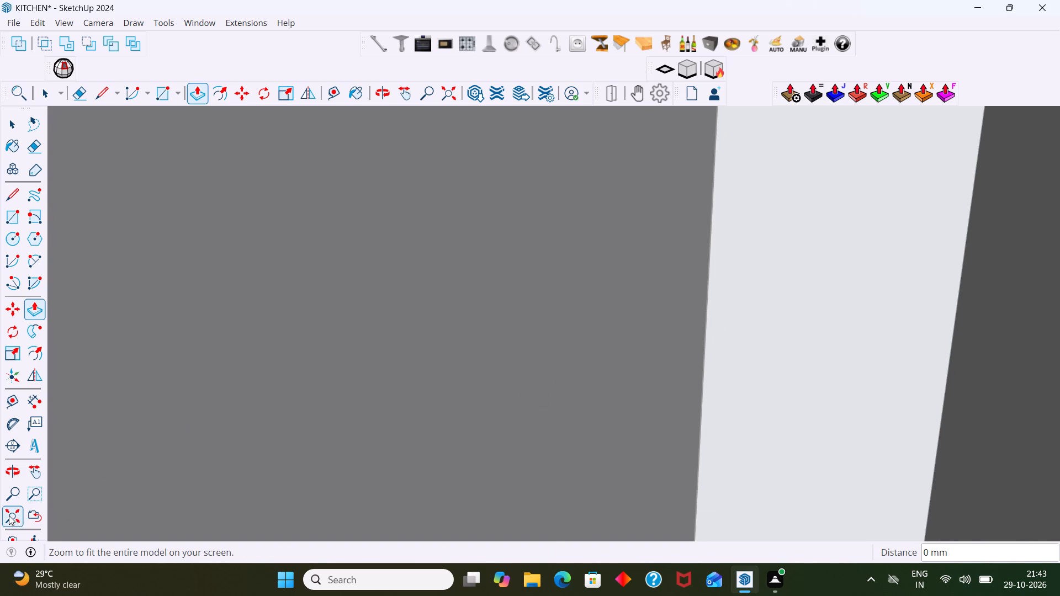
scroll(76, 492, "down", 1)
middle_click_drag(161, 409, 280, 314, "shift")
middle_click_drag(285, 275, 397, 365)
middle_click_drag(352, 331, 414, 412, "shift")
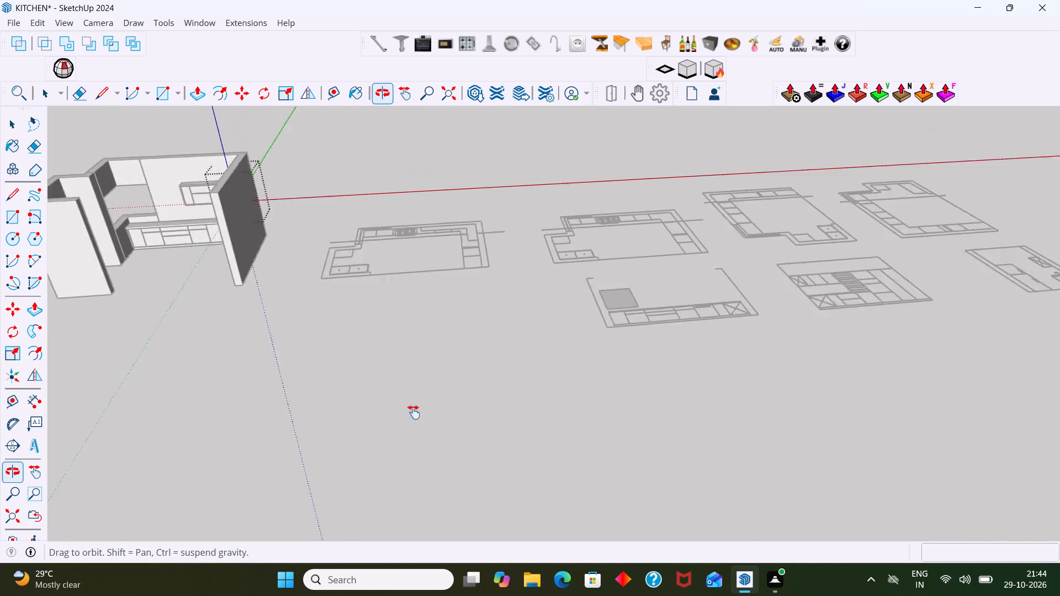
middle_click_drag(414, 412, 569, 517, "shift")
scroll(361, 350, "up", 20)
scroll(361, 350, "up", 3)
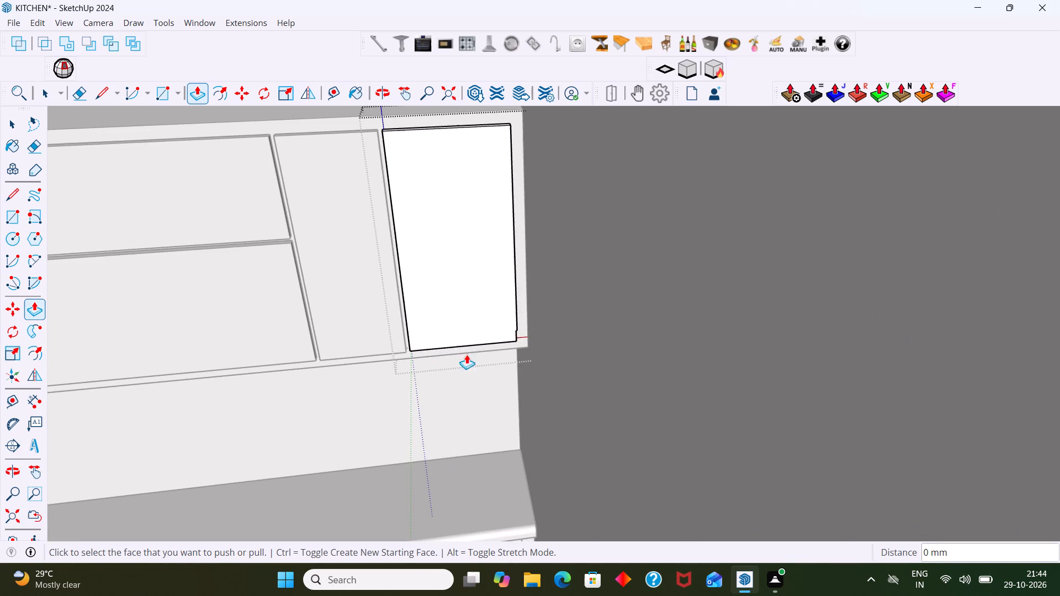
middle_click_drag(443, 273, 440, 265)
middle_click_drag(443, 365, 422, 248)
scroll(427, 343, "up", 4)
middle_click_drag(448, 375, 437, 278)
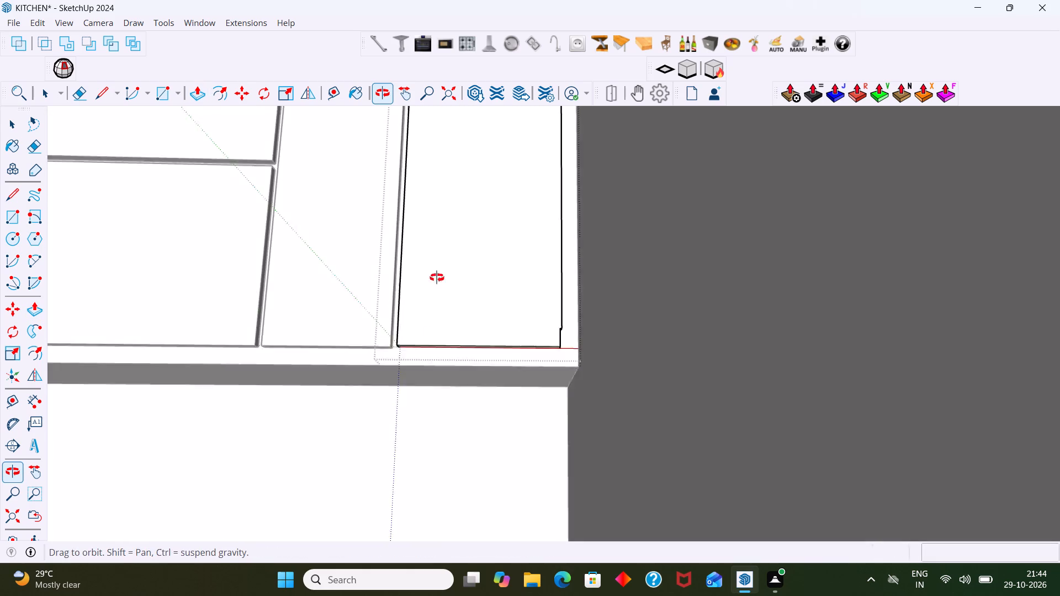
middle_click_drag(437, 278, 433, 272)
scroll(411, 327, "up", 6)
middle_click_drag(402, 336, 360, 203)
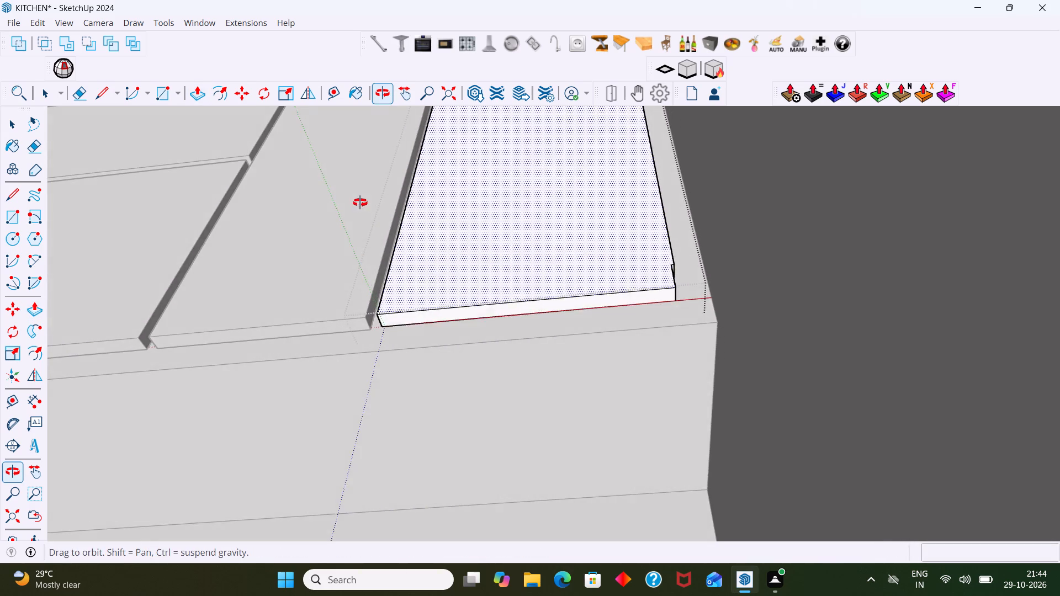
middle_click_drag(360, 203, 359, 203)
scroll(432, 292, "up", 8)
double_click(400, 333)
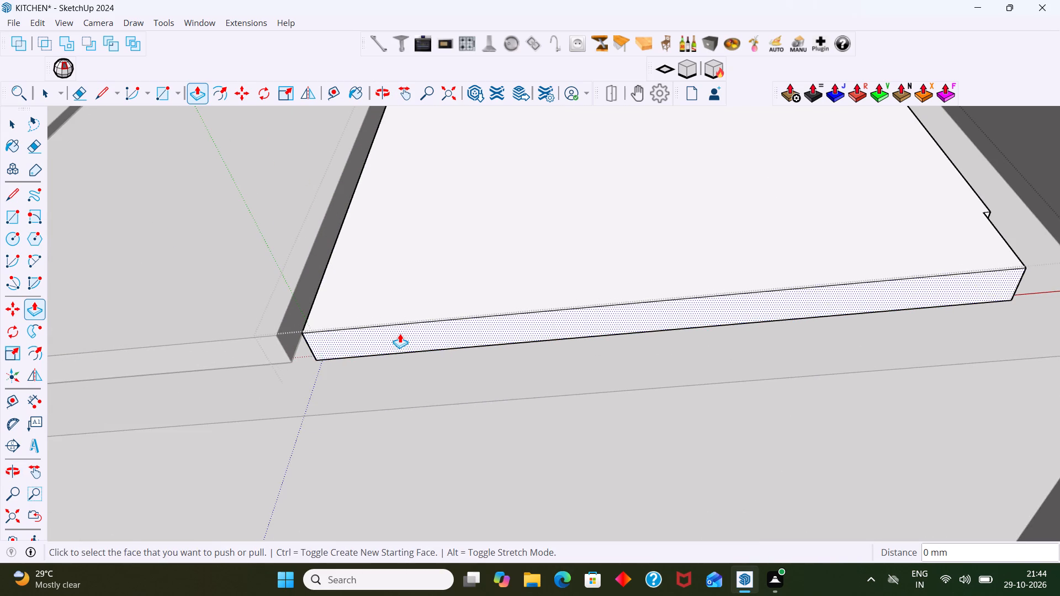
scroll(400, 333, "down", 6)
key("space")
left_click(548, 430)
Open the end door panel group and extrude the notch's small face 39 mm down to the panel's bottom corner.
scroll(545, 394, "down", 3)
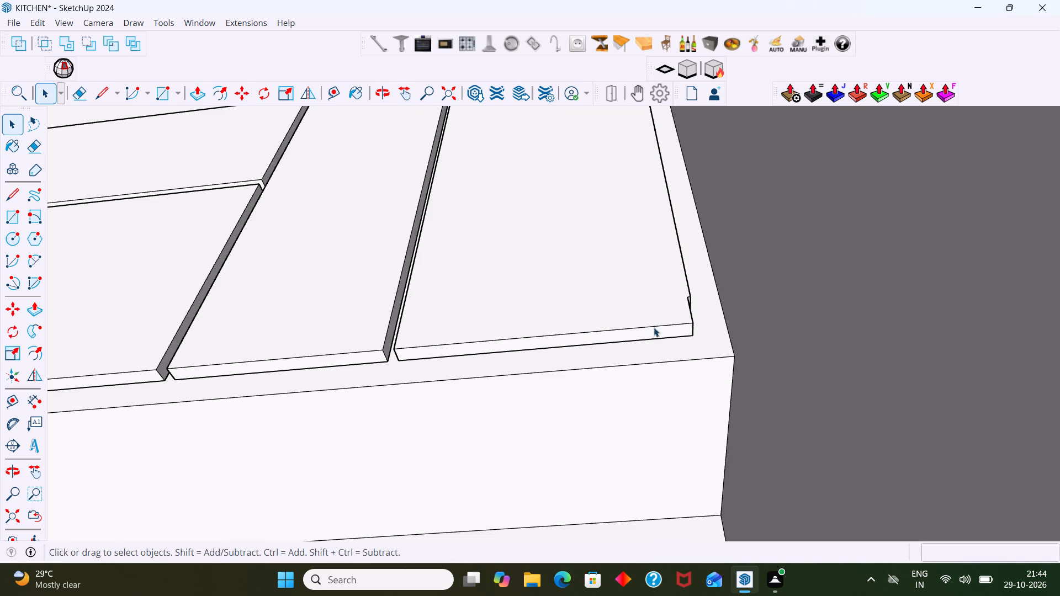
middle_click_drag(654, 327, 695, 359)
scroll(706, 349, "up", 12)
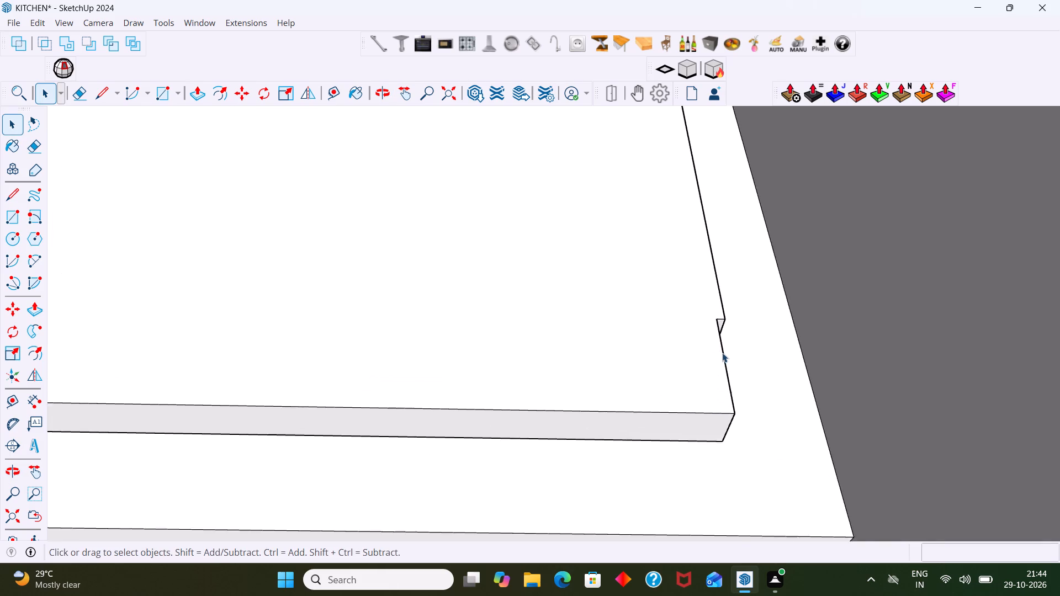
middle_click_drag(718, 352, 627, 368)
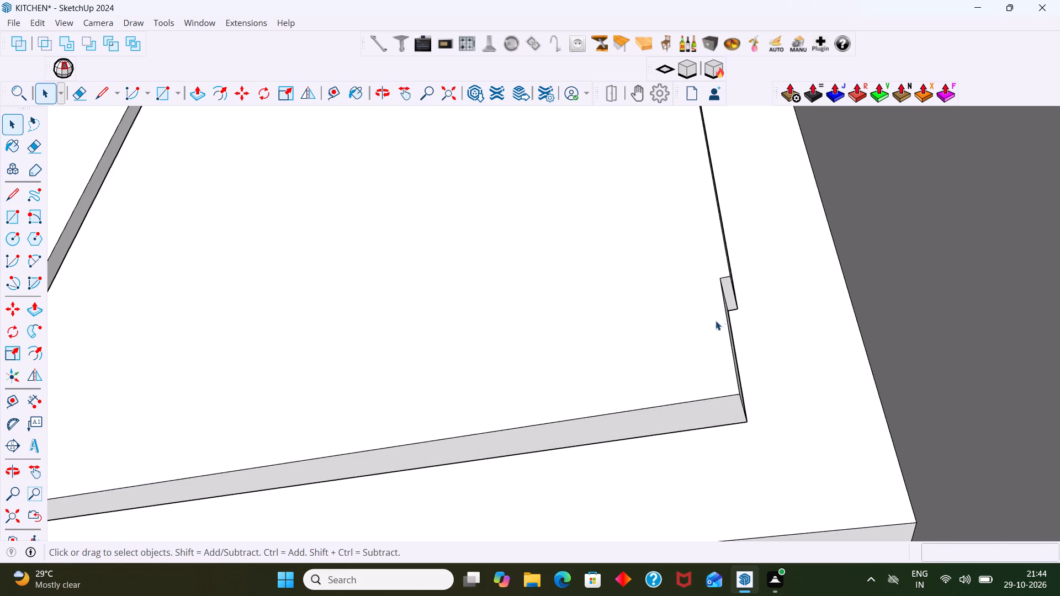
scroll(719, 316, "up", 12)
left_click(719, 278)
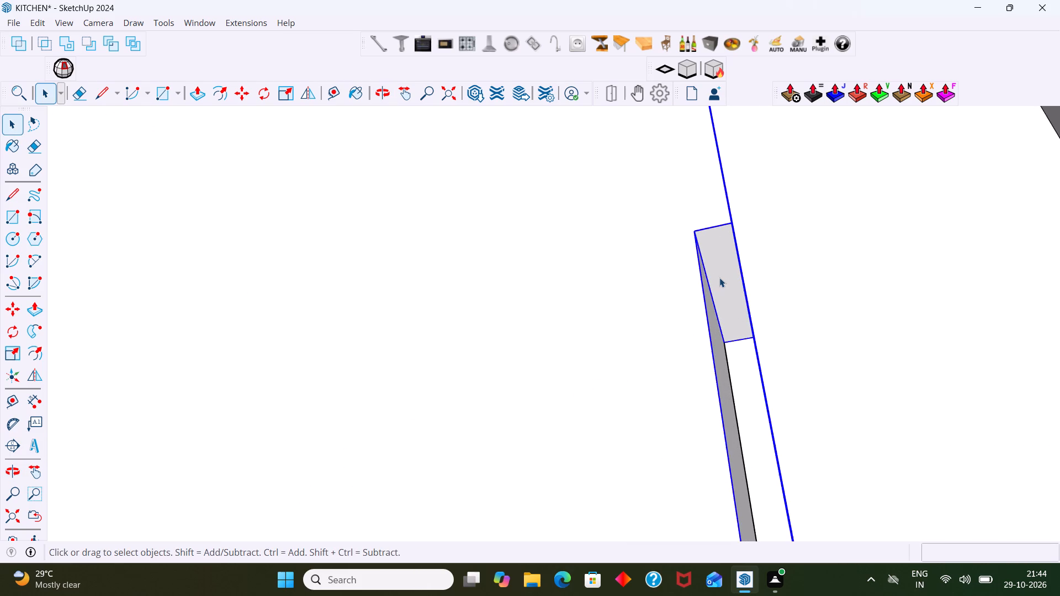
triple_click(719, 282)
left_click(720, 285)
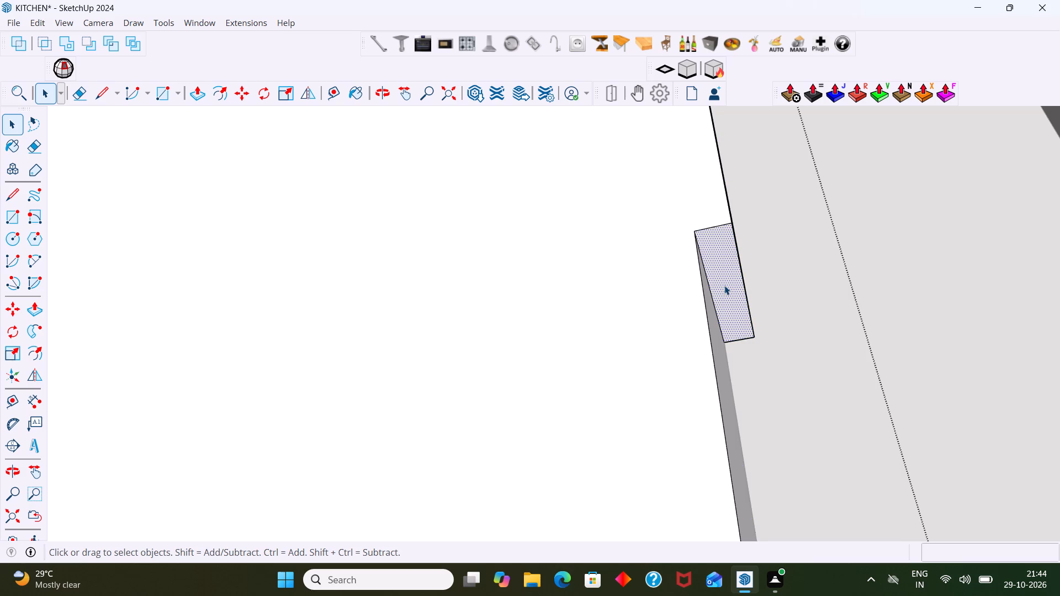
key("p")
left_click(724, 285)
scroll(739, 358, "down", 8)
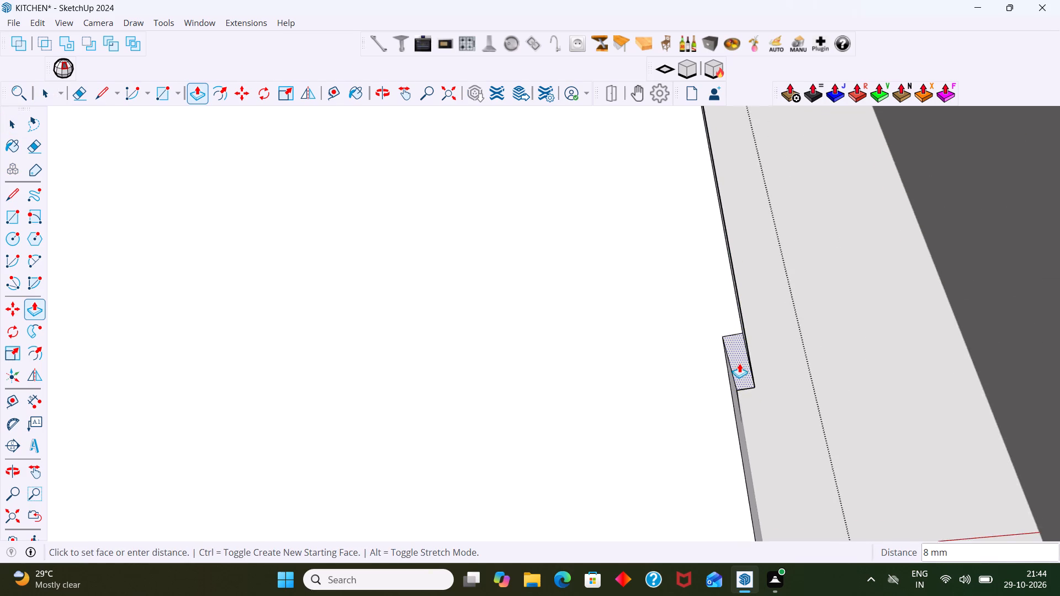
scroll(739, 363, "down", 2)
middle_click_drag(740, 366, 675, 264, "shift")
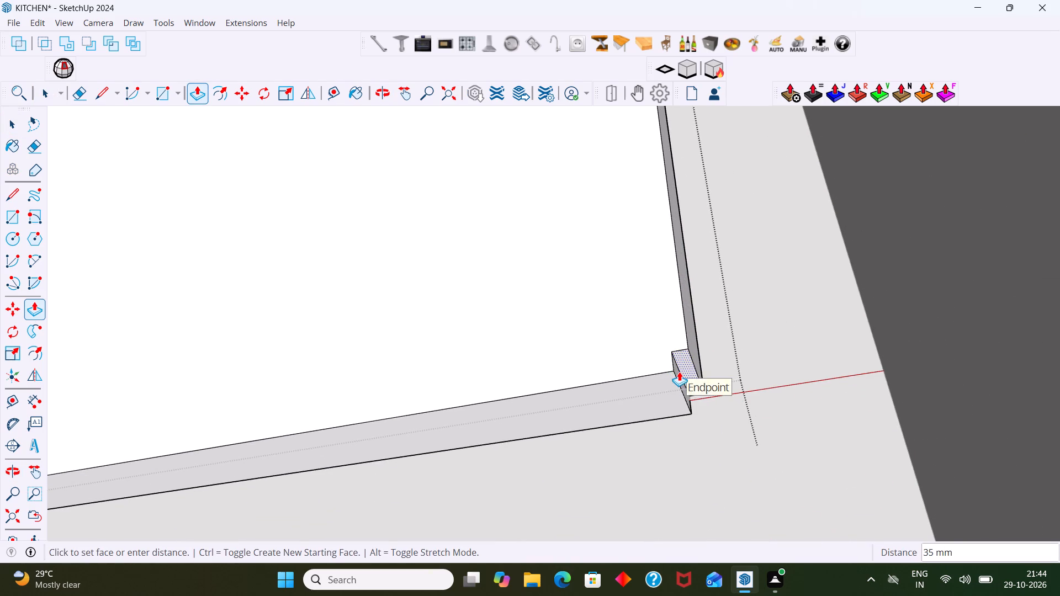
left_click(674, 368)
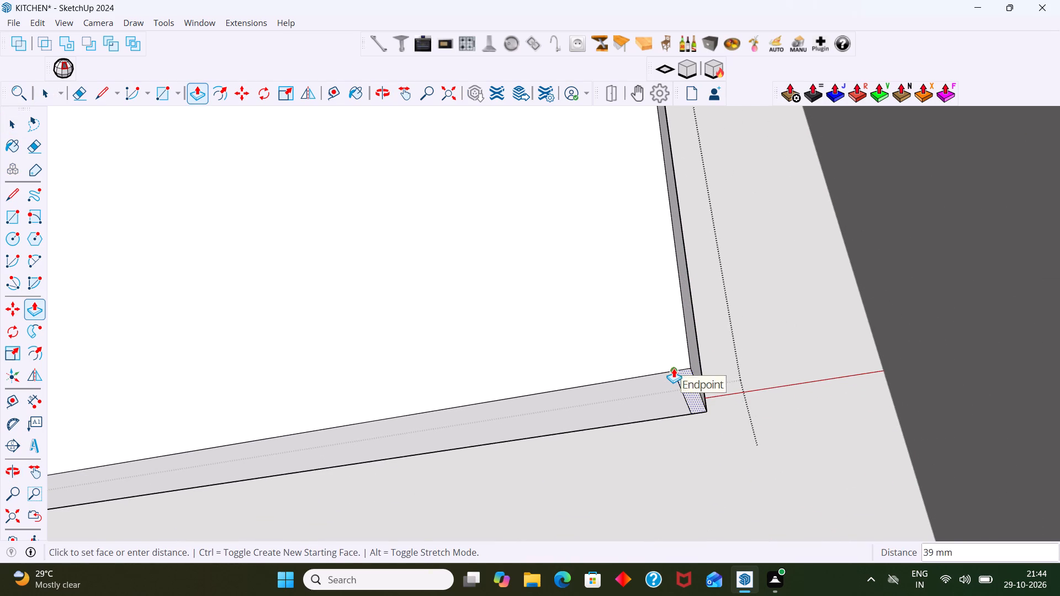
Delete the stray edge dividing the end door panel's bottom face and close the group.
key("space")
left_click(679, 391)
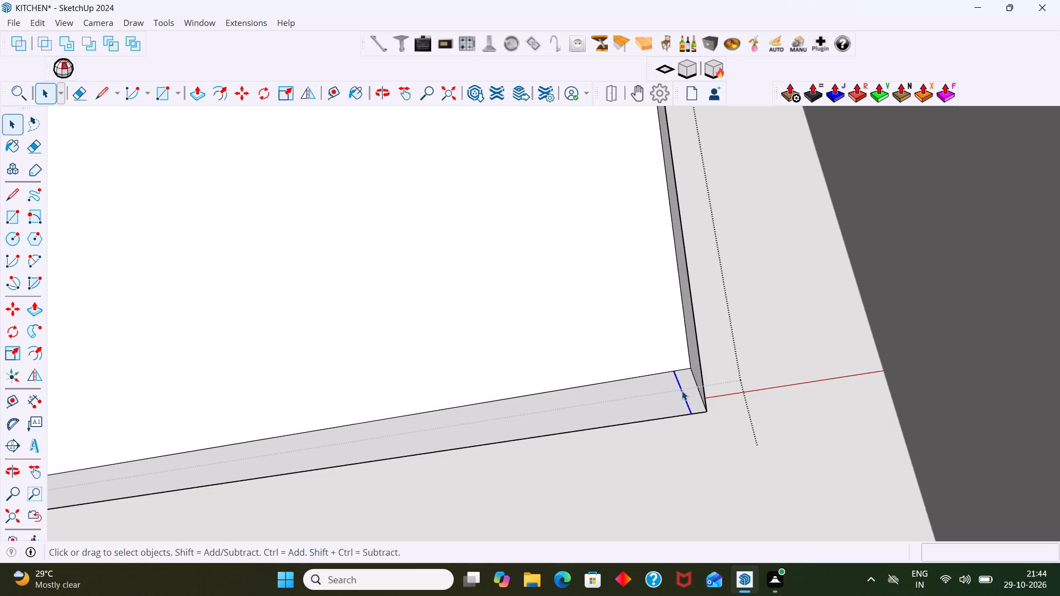
key("Delete")
left_click(646, 355)
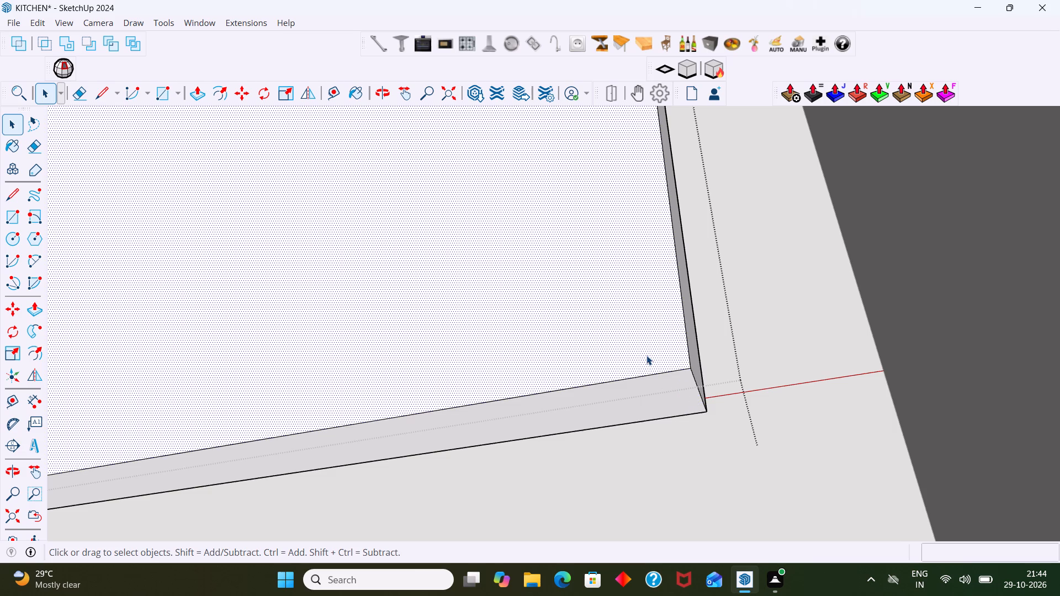
double_click(649, 358)
scroll(651, 357, "down", 17)
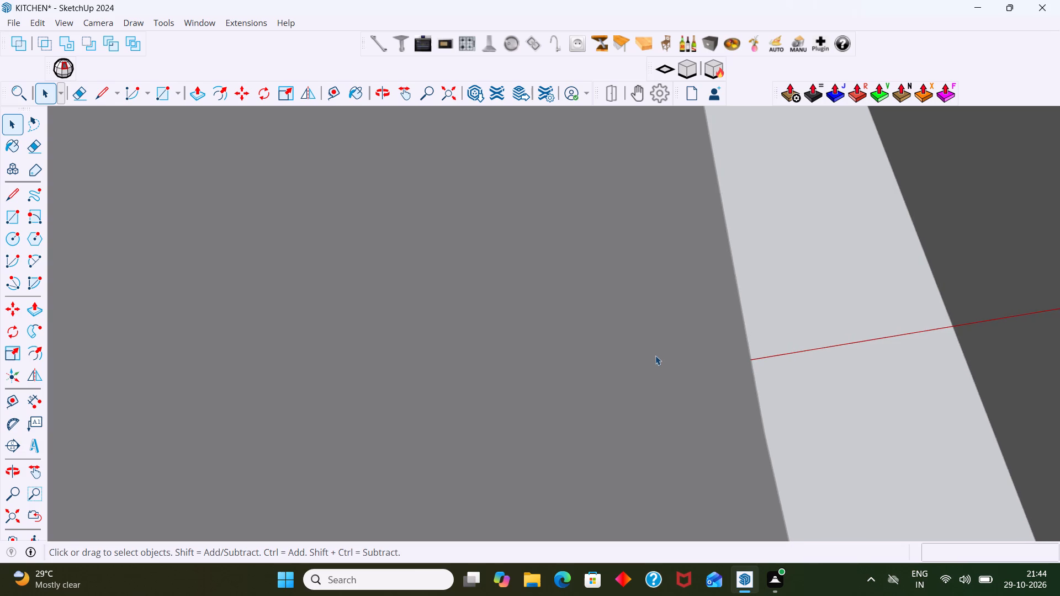
left_click(13, 519)
scroll(150, 453, "down", 2)
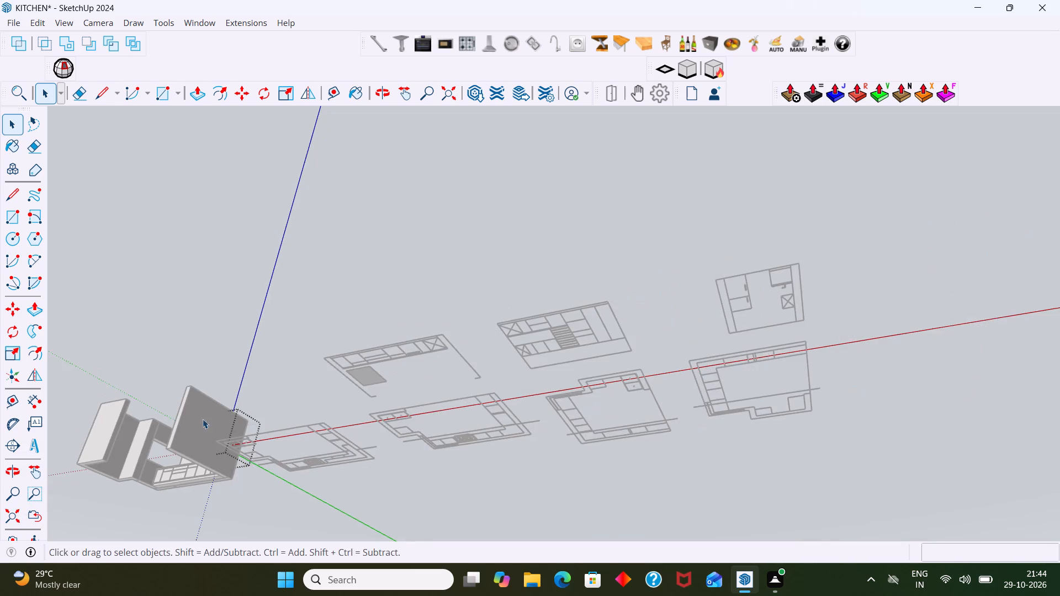
middle_click_drag(214, 382, 662, 501)
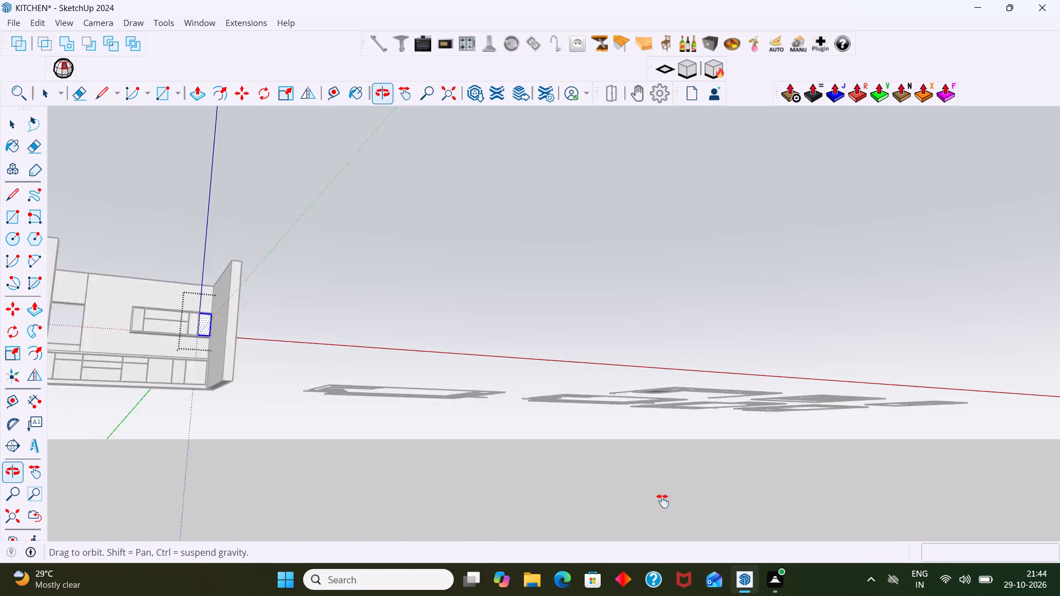
middle_click_drag(662, 501, 776, 494)
scroll(641, 396, "up", 3)
left_click(608, 336)
Open the end door panel group beside the side wall and examine its faces, edges and fit in the cabinet.
middle_click_drag(580, 337, 528, 520)
scroll(450, 460, "up", 5)
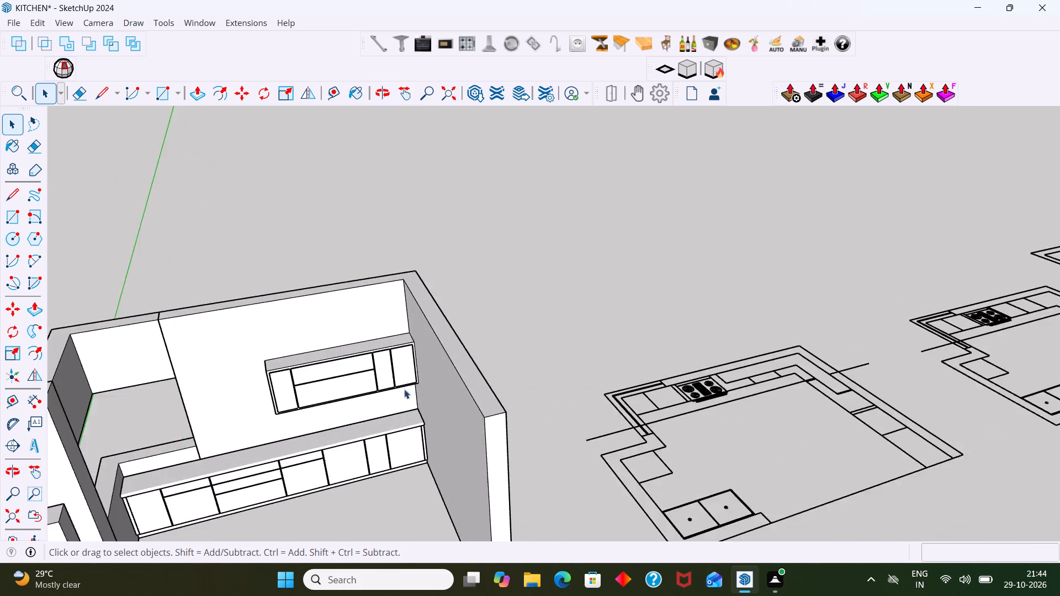
scroll(404, 389, "up", 19)
double_click(393, 338)
left_click(390, 338)
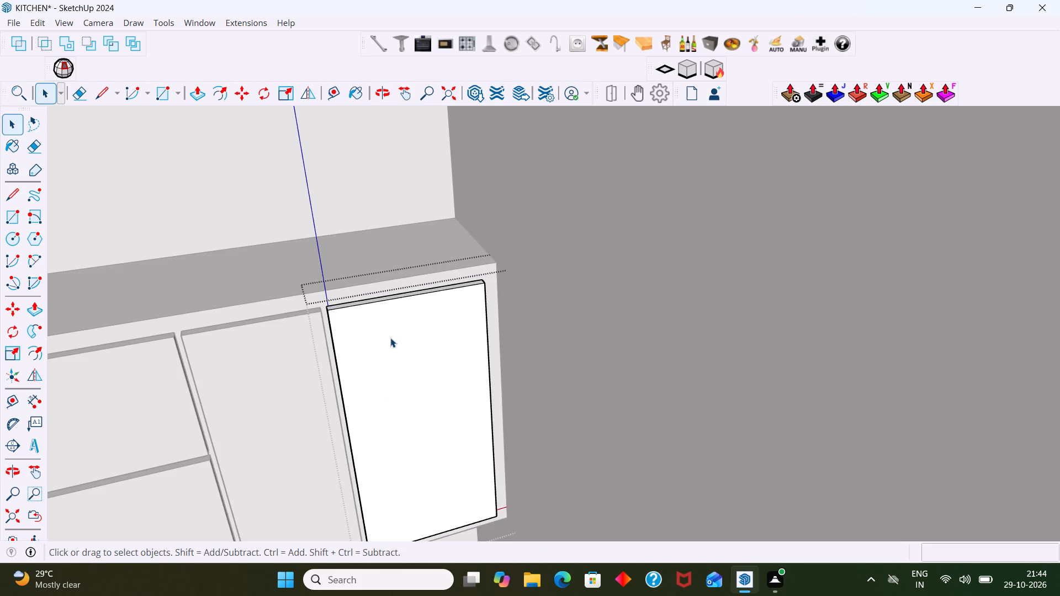
scroll(388, 335, "down", 2)
middle_click_drag(389, 334, 380, 366)
scroll(458, 386, "up", 1)
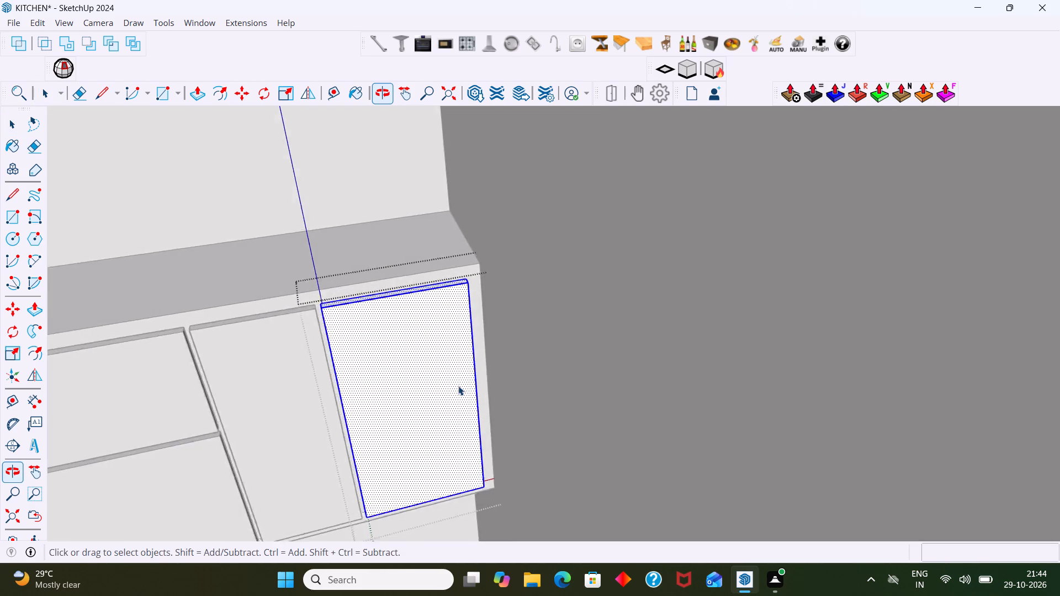
scroll(458, 386, "up", 5)
middle_click_drag(488, 472, 427, 350)
scroll(427, 350, "up", 1)
scroll(431, 353, "down", 4)
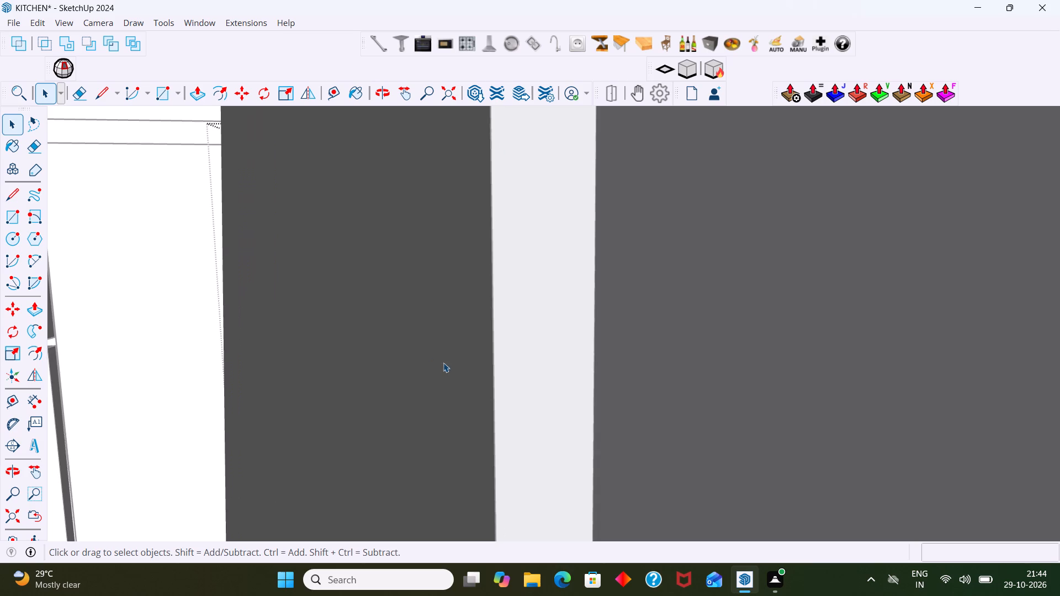
scroll(443, 363, "down", 6)
left_click(25, 523)
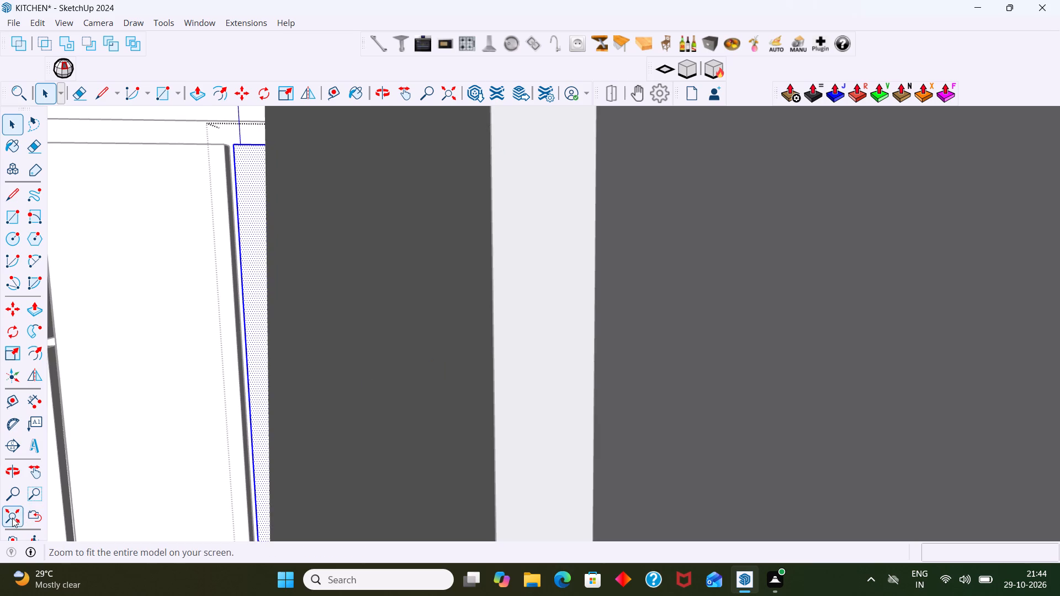
left_click(12, 518)
scroll(181, 307, "up", 4)
middle_click_drag(199, 312, 248, 347)
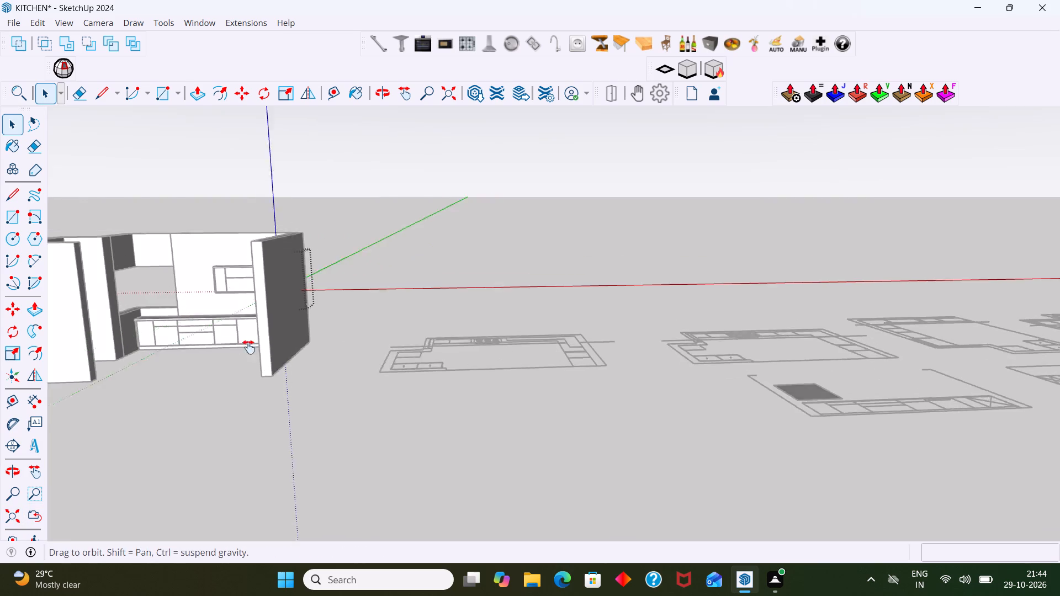
middle_click_drag(248, 347, 332, 380)
scroll(332, 329, "up", 15)
scroll(340, 321, "up", 7)
middle_click_drag(333, 329, 447, 398)
middle_click_drag(249, 467, 251, 467)
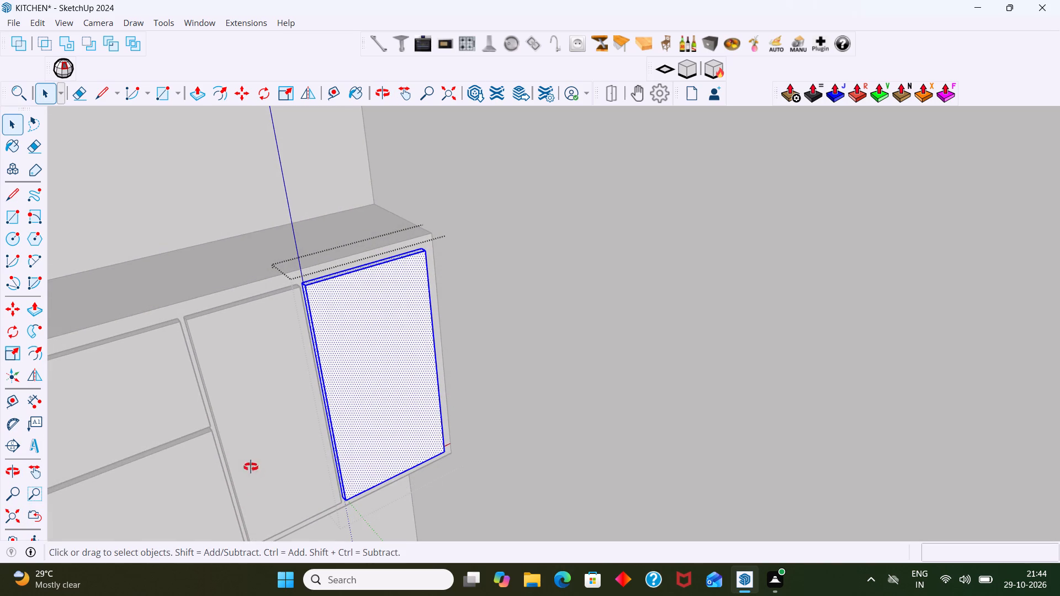
middle_click_drag(251, 467, 282, 405)
scroll(286, 392, "down", 7)
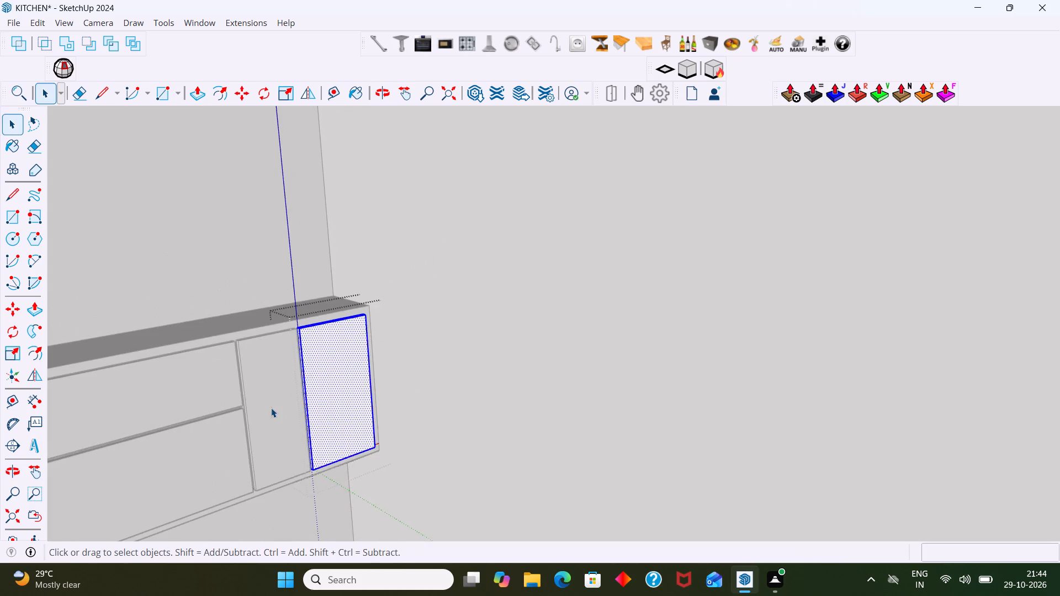
Open the narrow door panel group beside the end door, examine its front face and edges, and close the group.
left_click(271, 408)
left_click(271, 408)
double_click(270, 408)
scroll(270, 407, "down", 3)
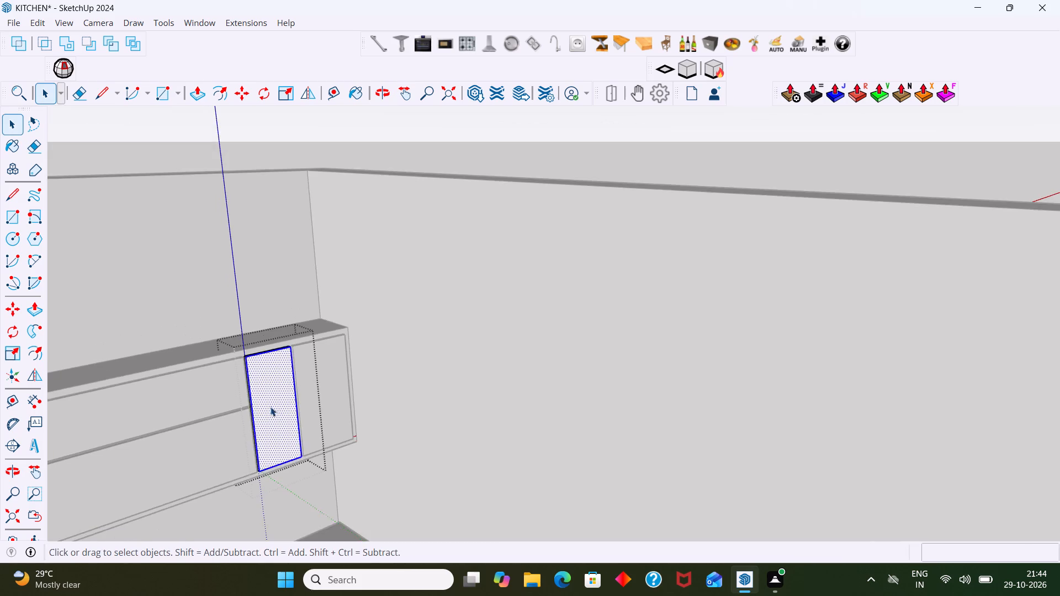
middle_click_drag(270, 405, 290, 475)
scroll(269, 439, "up", 16)
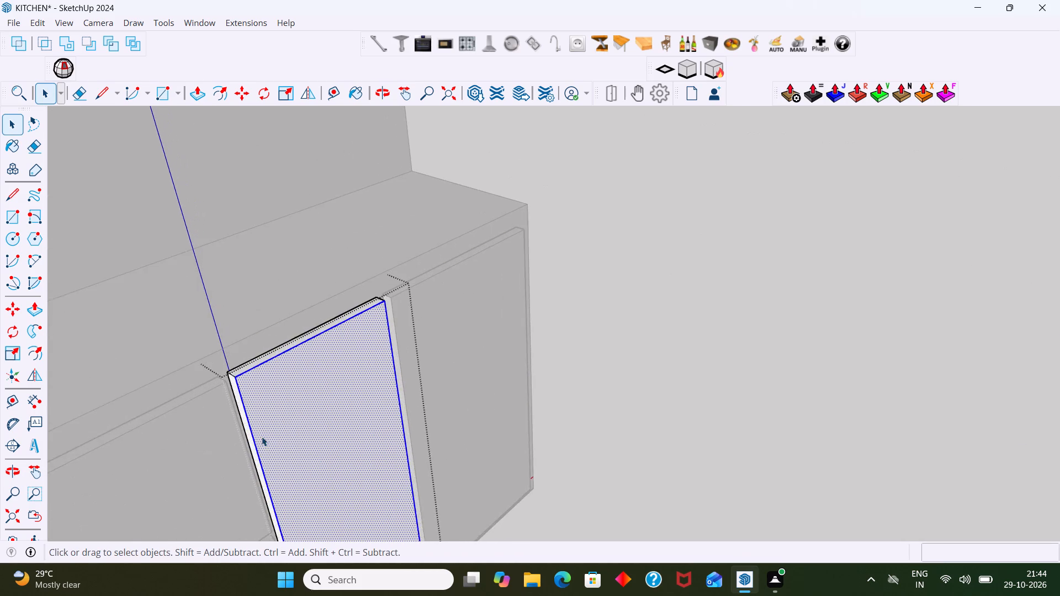
middle_click_drag(261, 434, 332, 460)
scroll(323, 455, "up", 4)
double_click(318, 457)
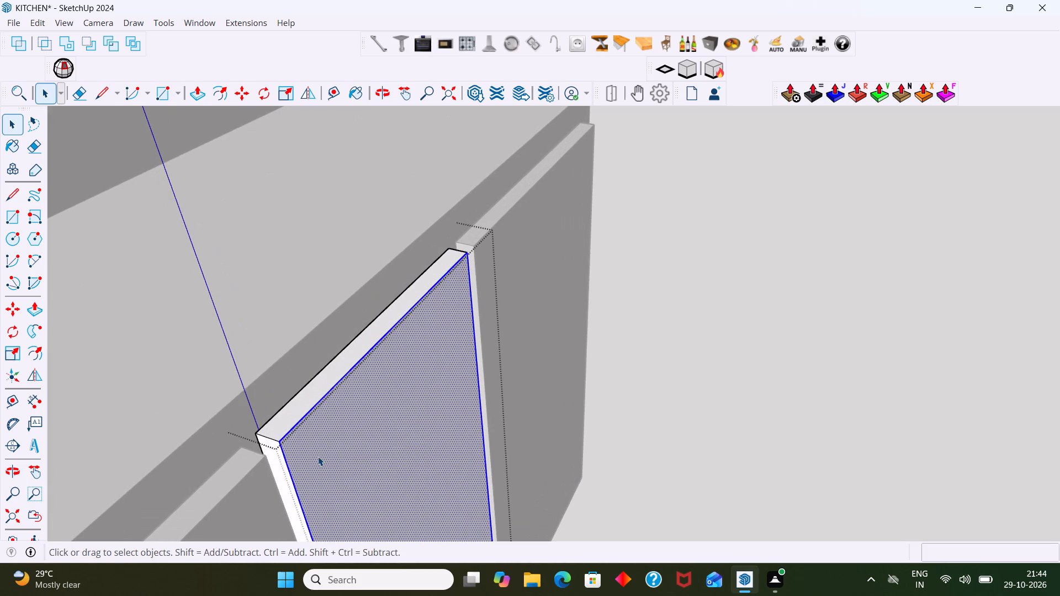
scroll(318, 455, "down", 20)
scroll(318, 455, "down", 8)
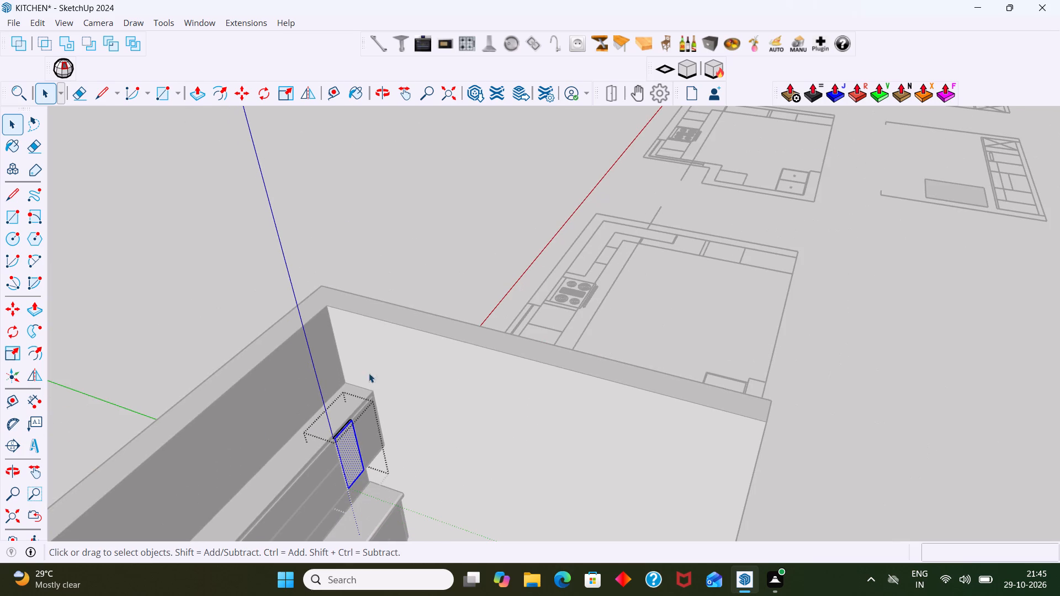
left_click(382, 273)
Check the wall cabinet's door panels one by one, then examine the whole cabinet front.
middle_click_drag(394, 393, 275, 384)
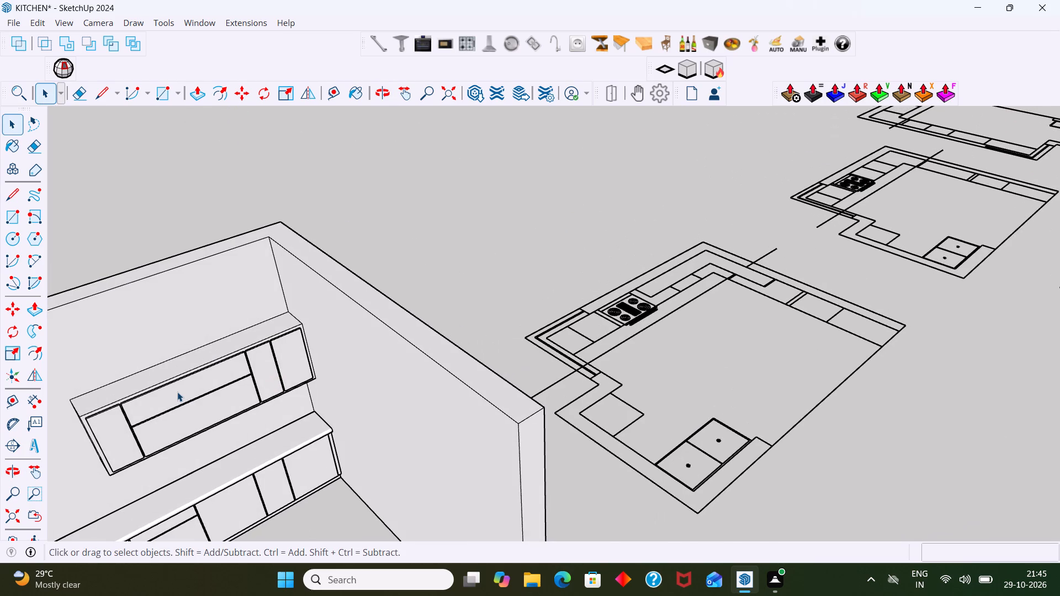
left_click(177, 392)
left_click(195, 429)
left_click(272, 376)
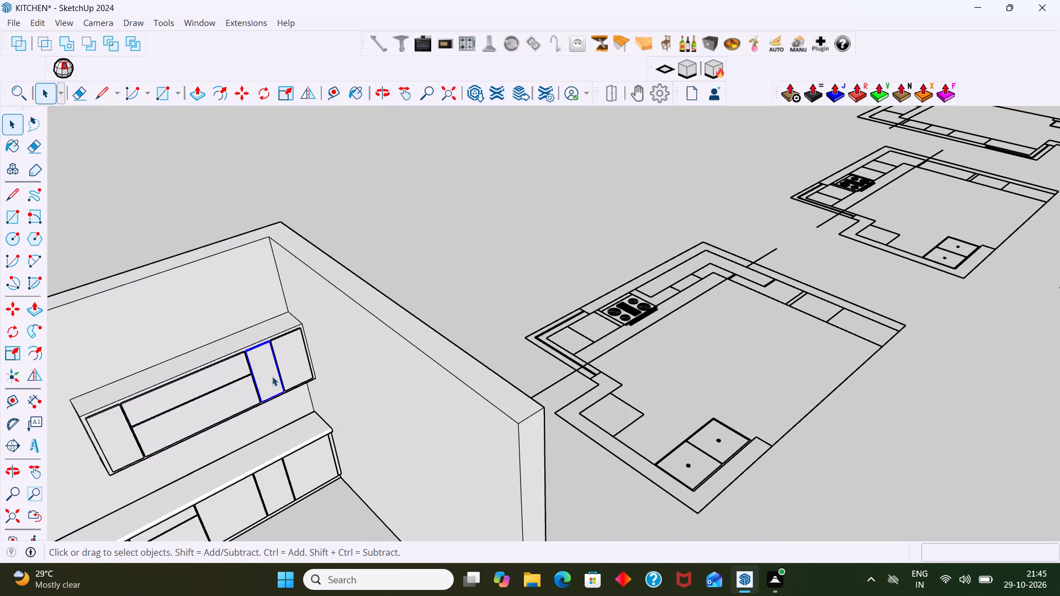
scroll(272, 376, "up", 13)
middle_click_drag(244, 342, 247, 394)
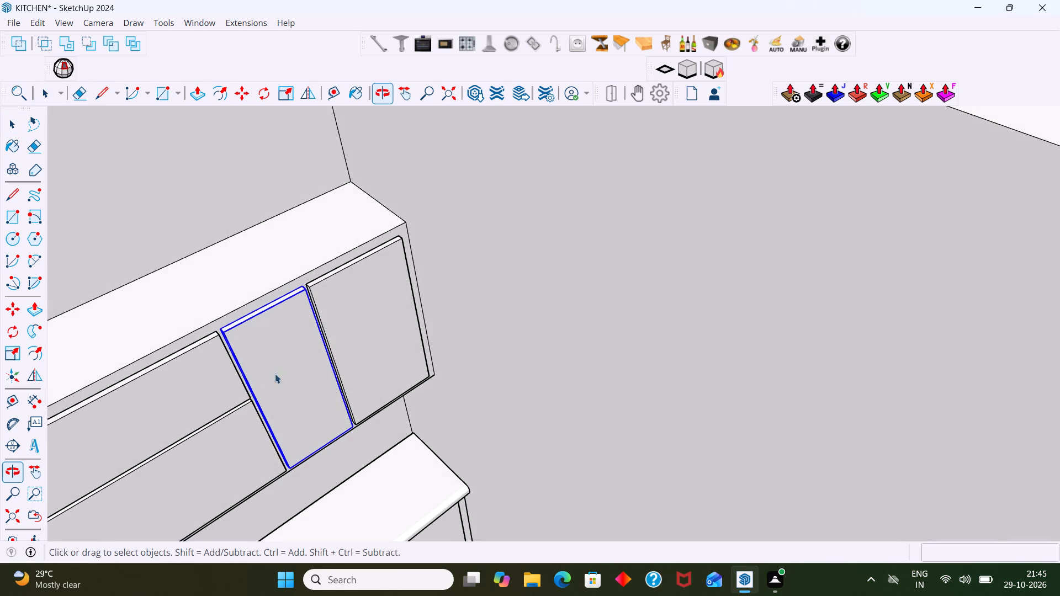
left_click(365, 327)
scroll(367, 342, "down", 10)
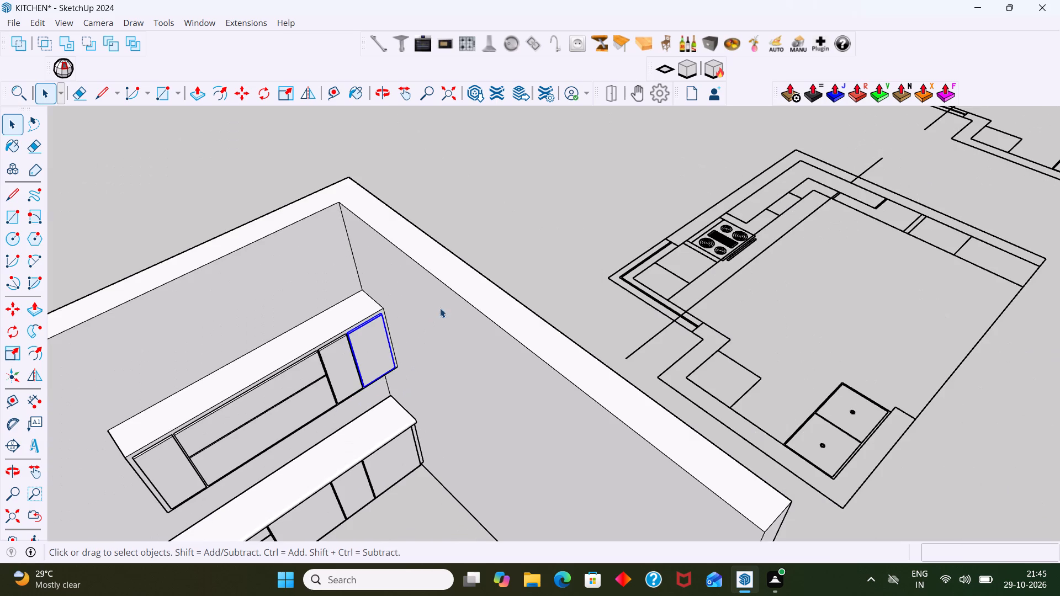
left_click(487, 242)
scroll(455, 270, "down", 4)
middle_click_drag(445, 331, 245, 285)
scroll(224, 278, "up", 3)
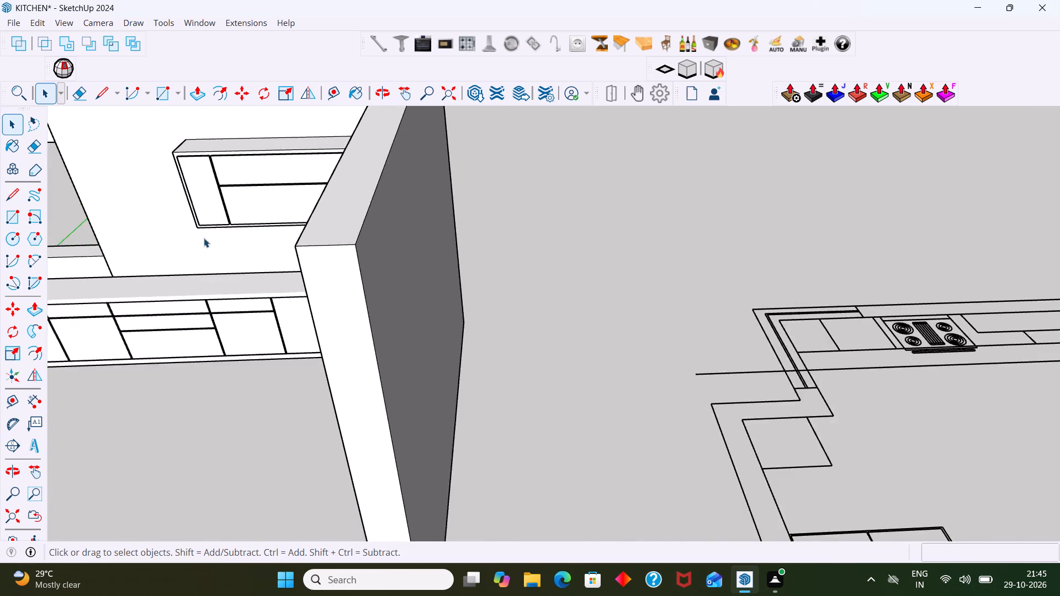
scroll(204, 238, "up", 7)
middle_click_drag(205, 221, 241, 251)
middle_click_drag(243, 252, 335, 373, "shift")
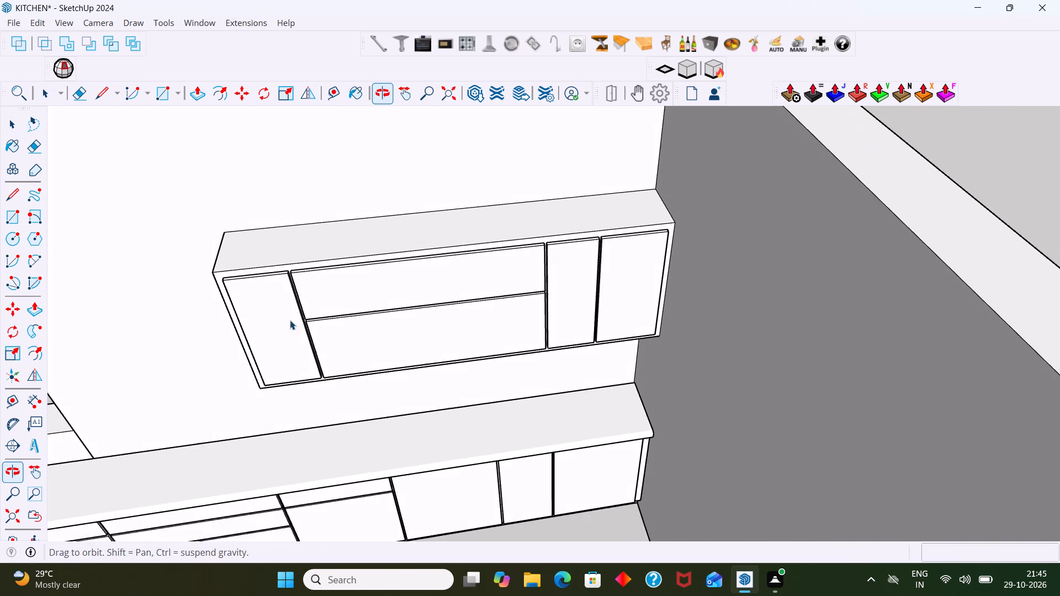
scroll(261, 291, "up", 9)
scroll(314, 281, "down", 4)
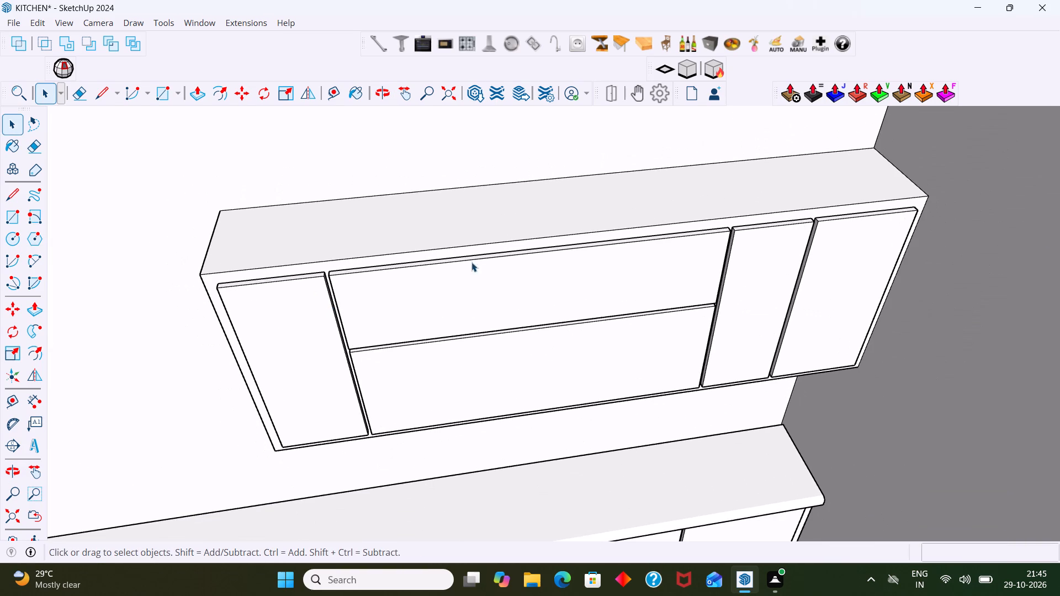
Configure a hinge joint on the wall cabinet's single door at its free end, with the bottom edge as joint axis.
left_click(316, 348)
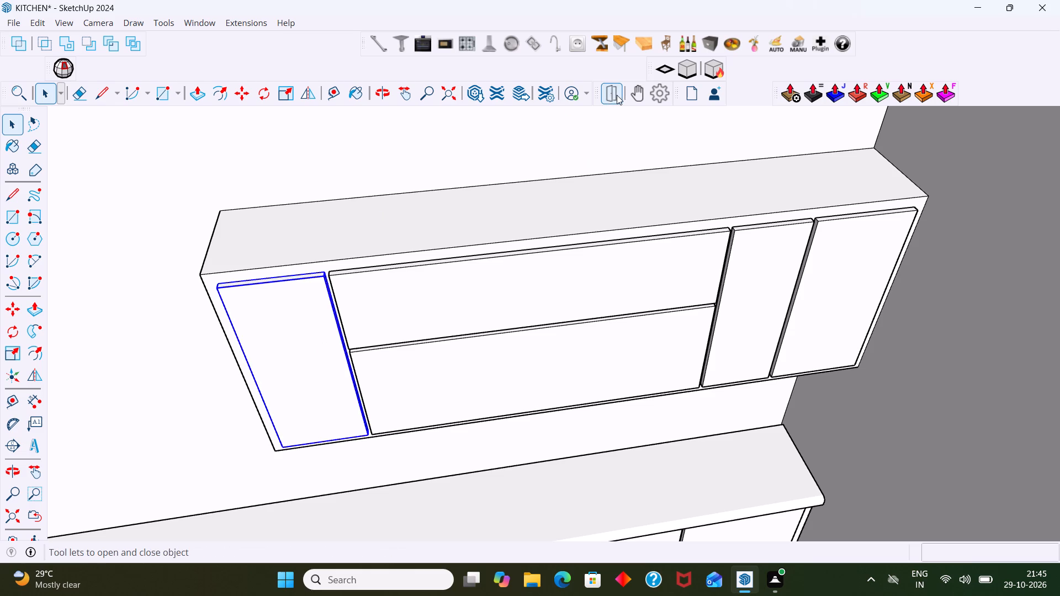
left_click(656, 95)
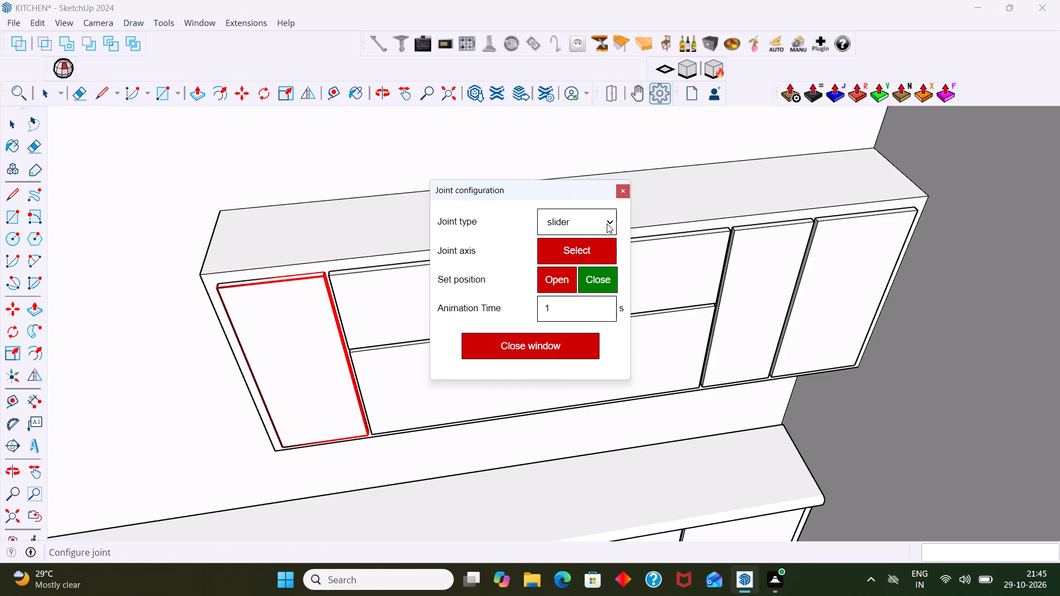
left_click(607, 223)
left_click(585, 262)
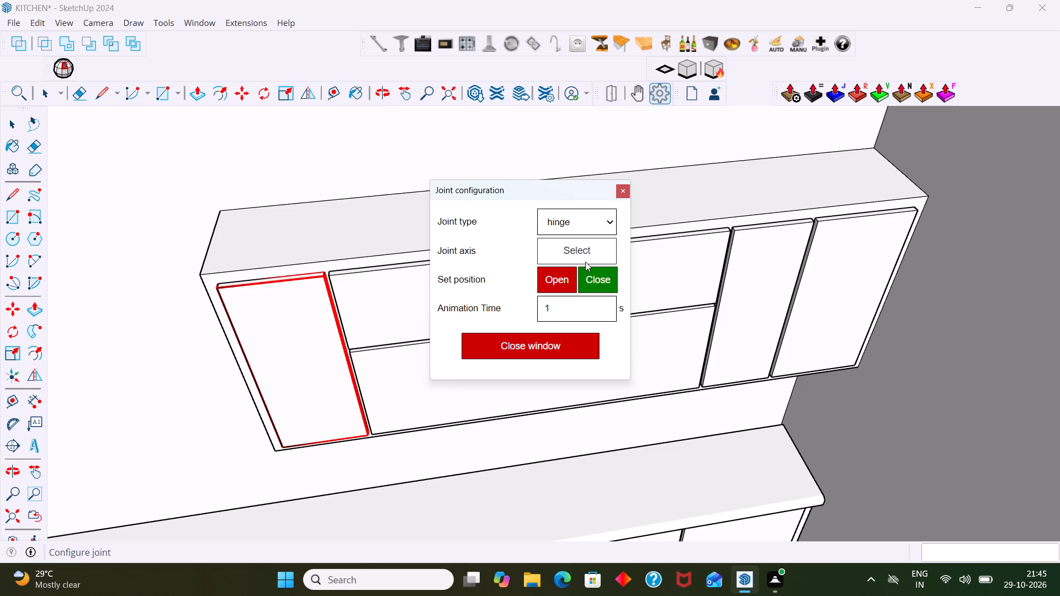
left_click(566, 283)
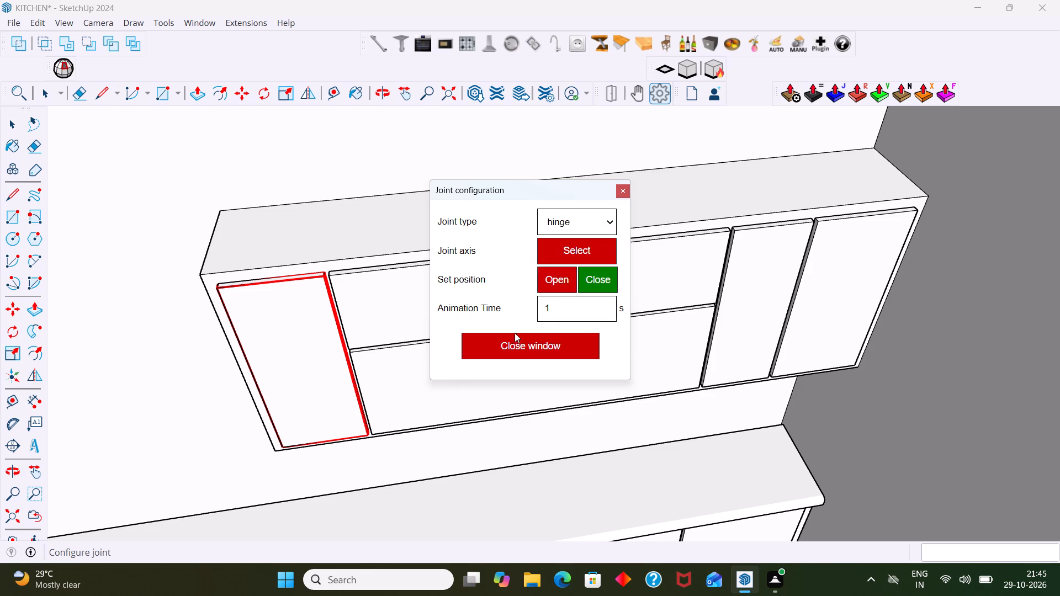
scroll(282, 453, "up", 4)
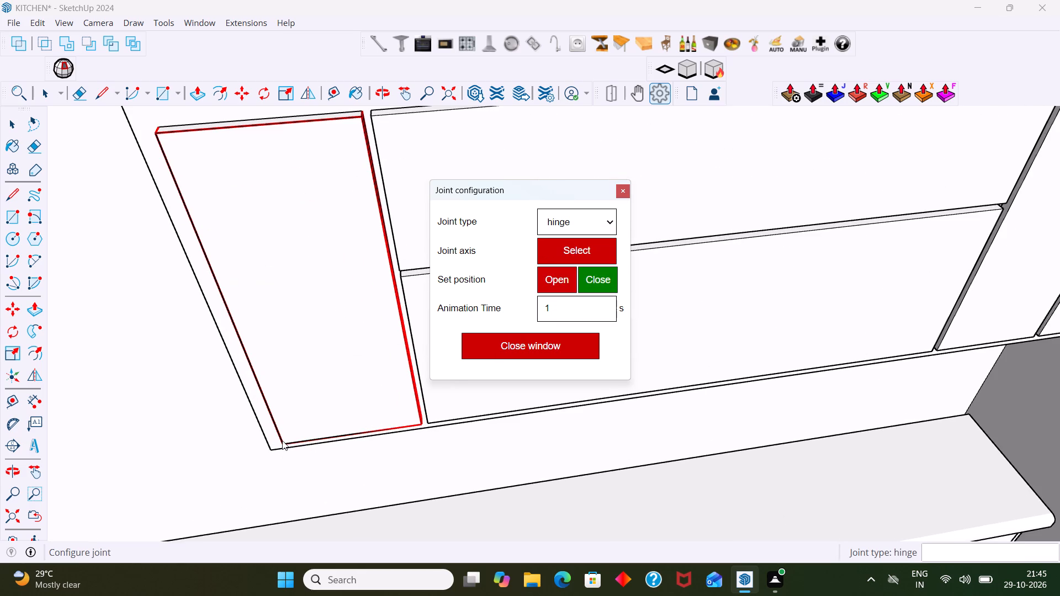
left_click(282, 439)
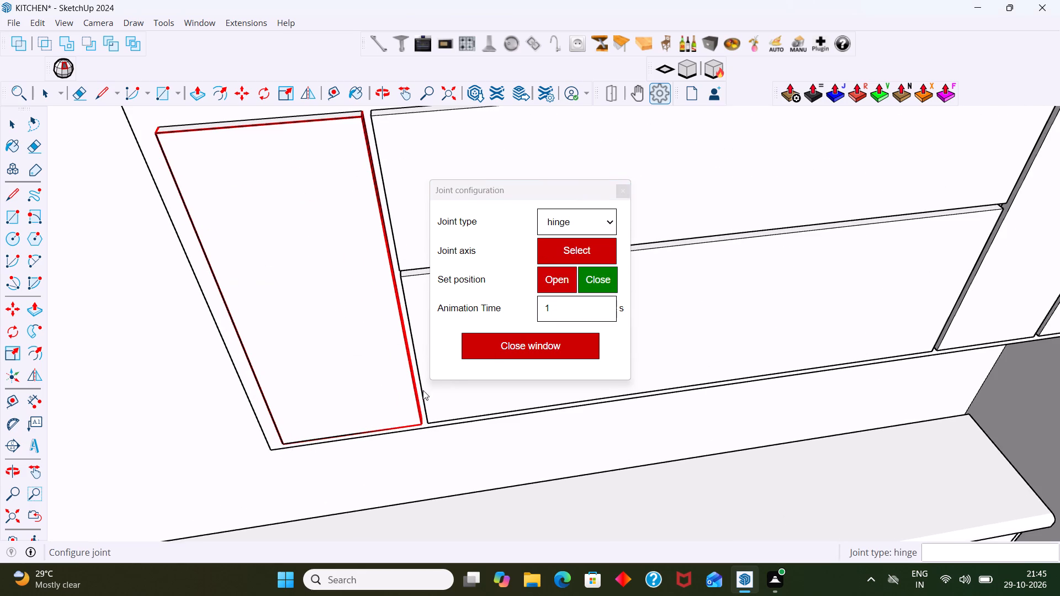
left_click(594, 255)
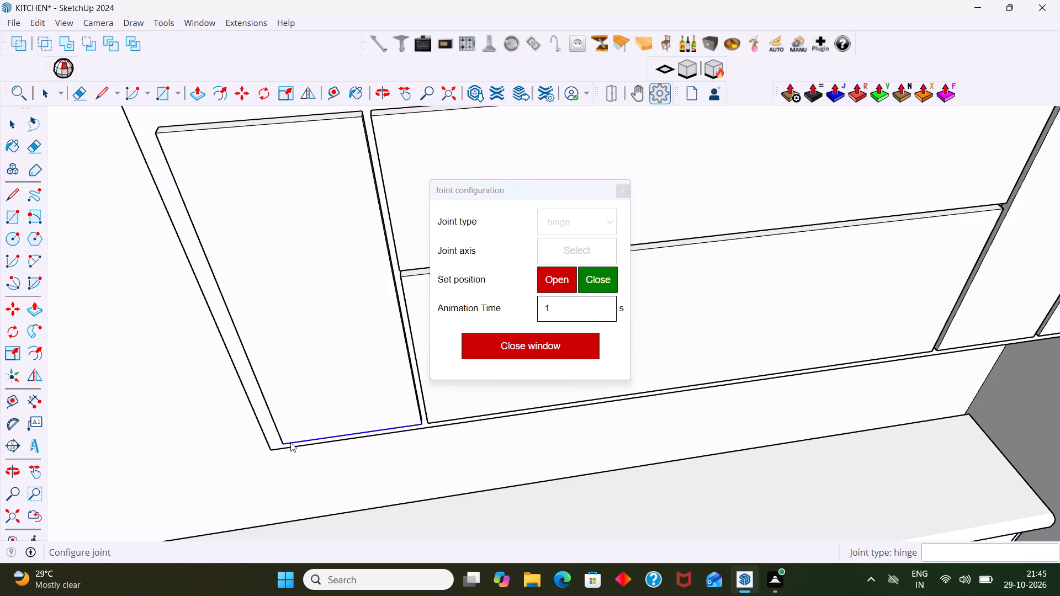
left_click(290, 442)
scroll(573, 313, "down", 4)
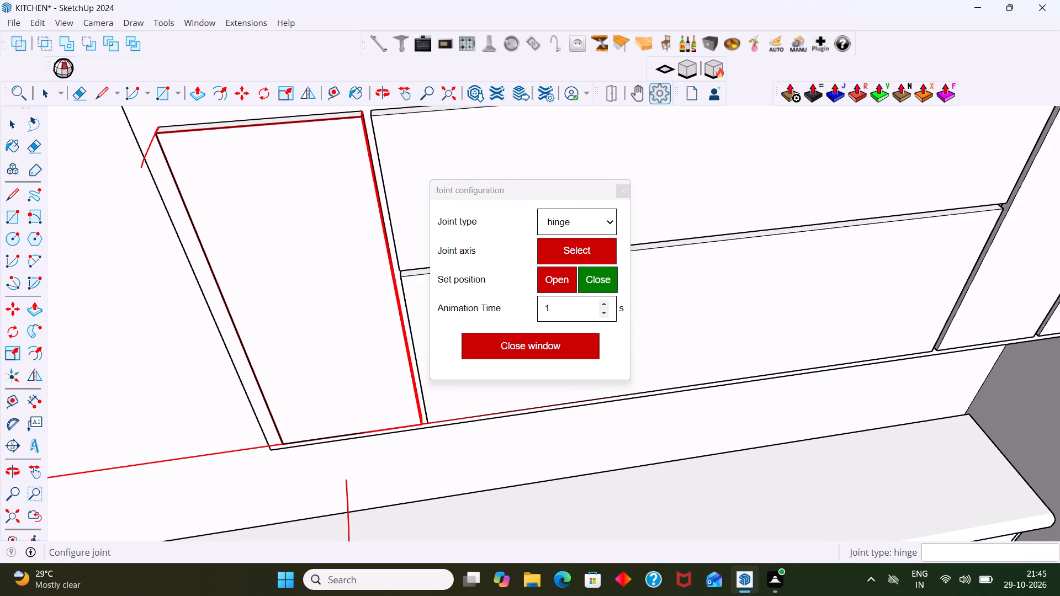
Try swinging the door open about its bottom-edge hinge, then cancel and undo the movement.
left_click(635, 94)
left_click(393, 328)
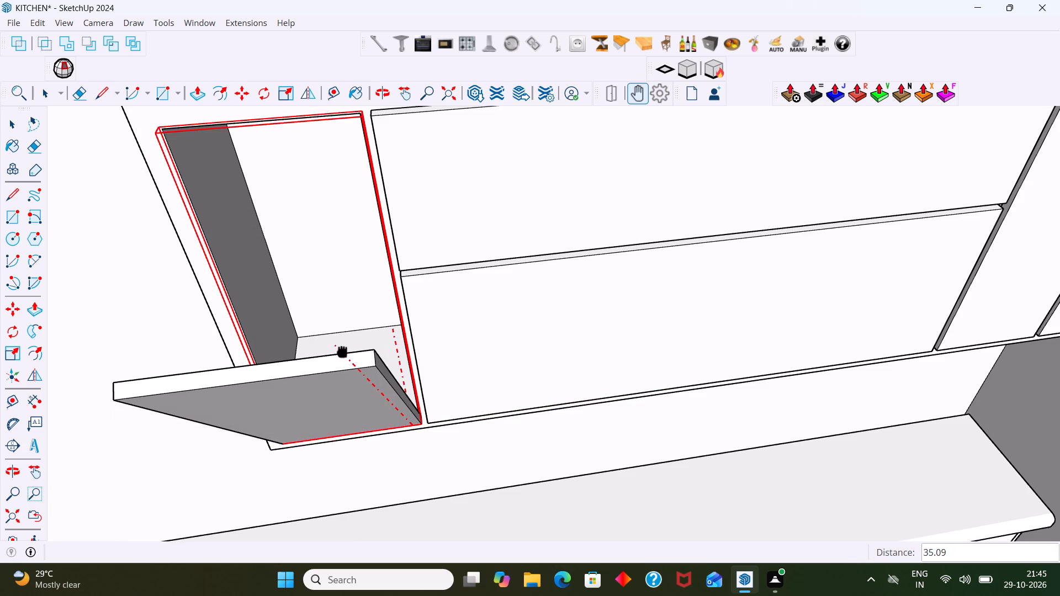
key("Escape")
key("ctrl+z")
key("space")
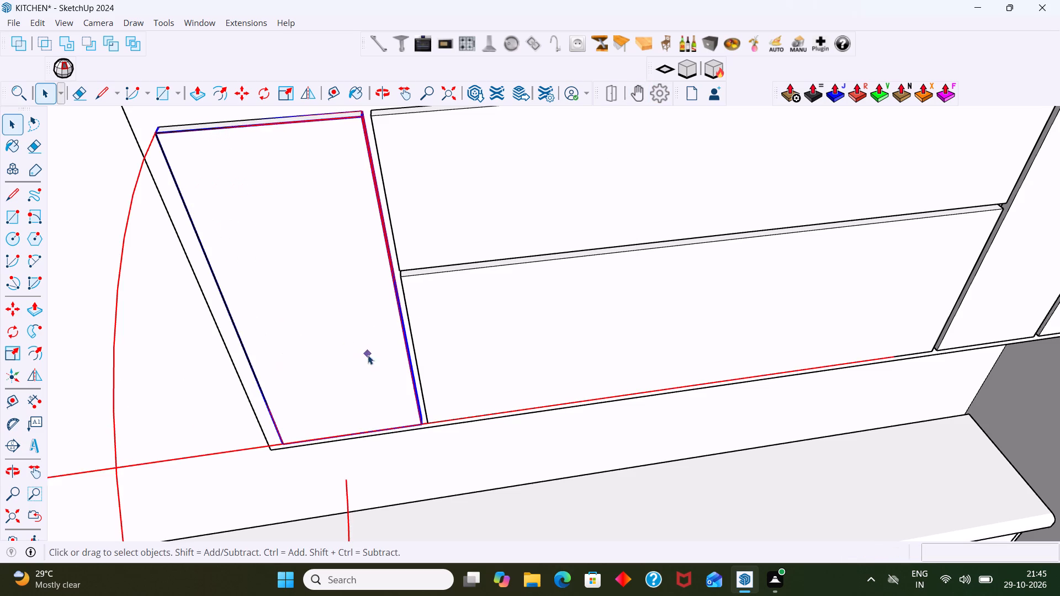
Configure the same door's joint as a hinge with its outer vertical edge, beside the cabinet's free end, as joint axis.
left_click(354, 377)
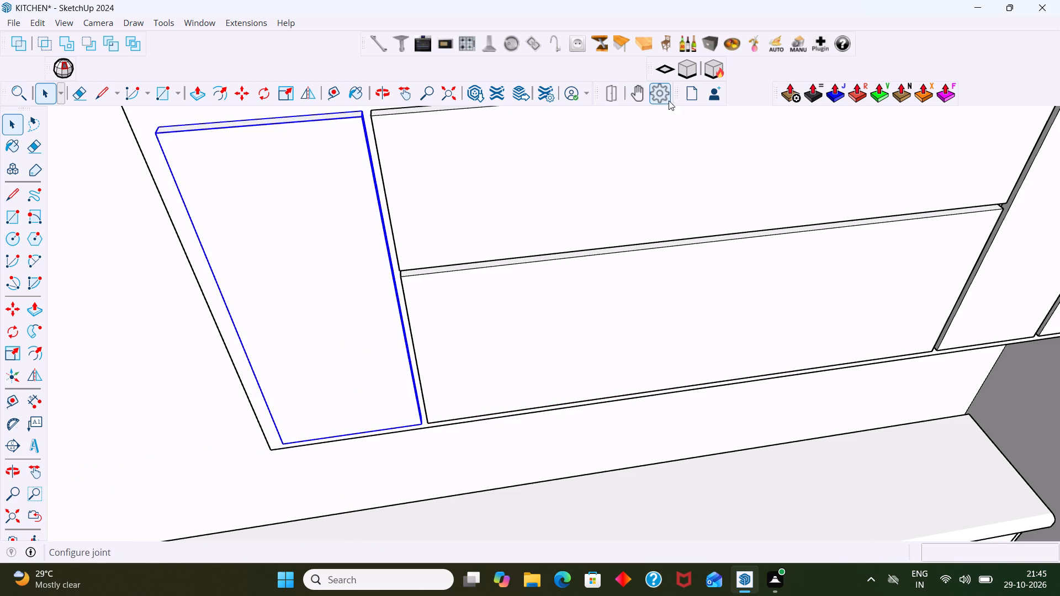
left_click(669, 97)
left_click(590, 222)
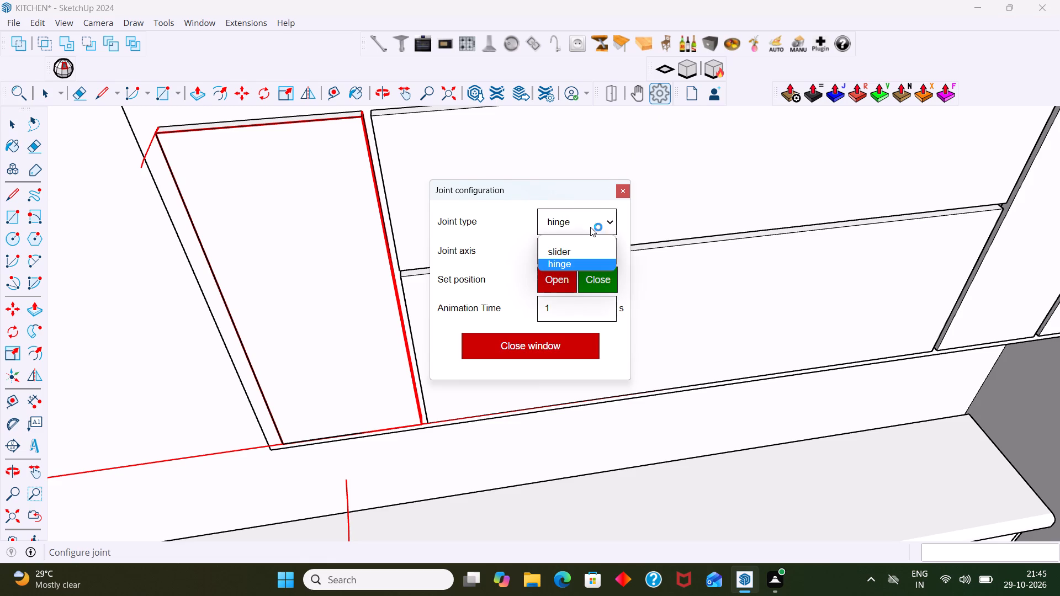
left_click(577, 260)
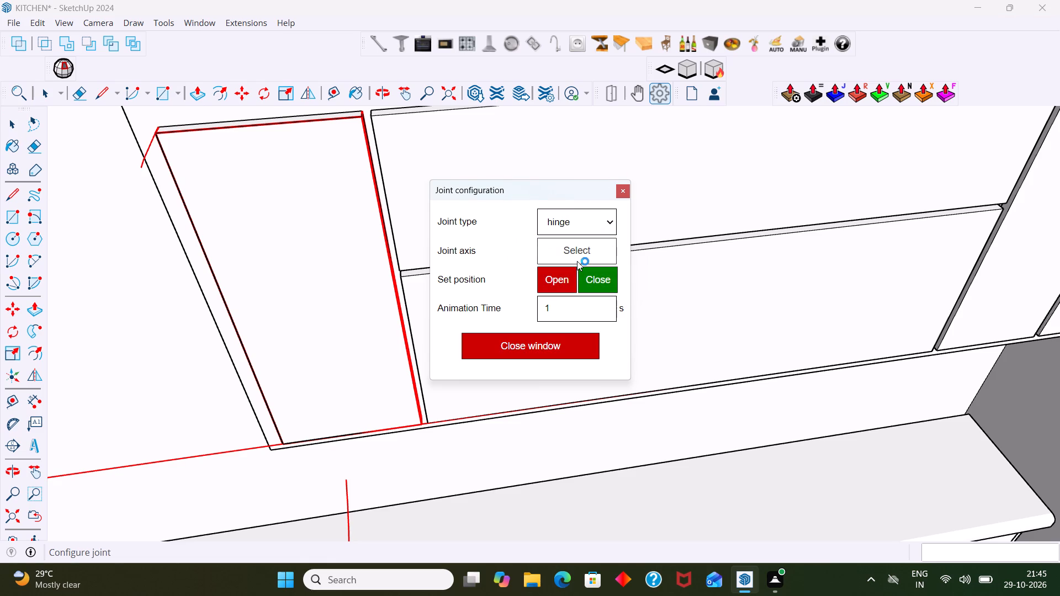
left_click(577, 256)
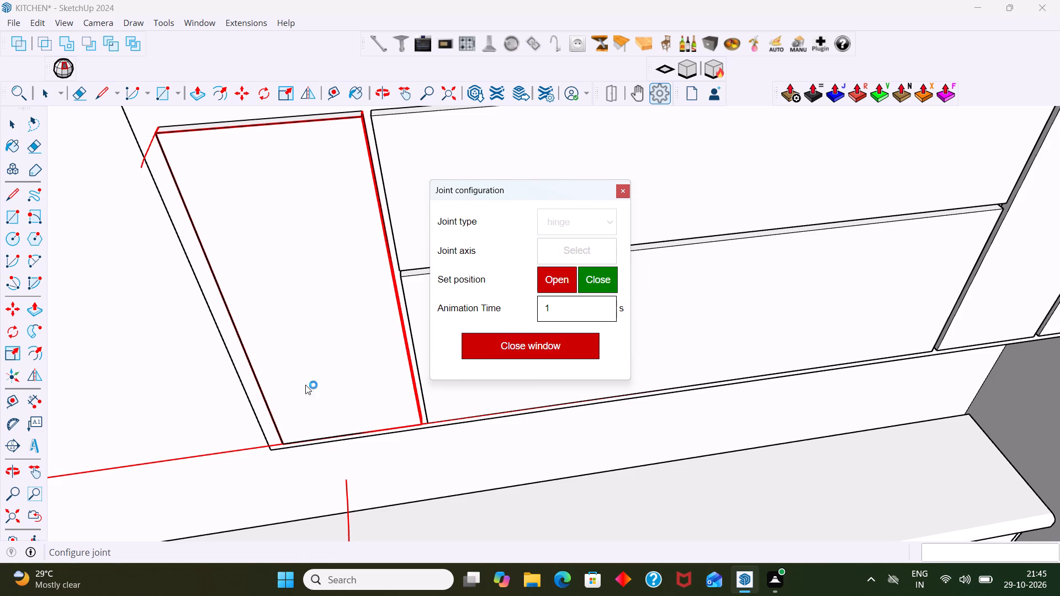
left_click(277, 430)
scroll(378, 284, "down", 2)
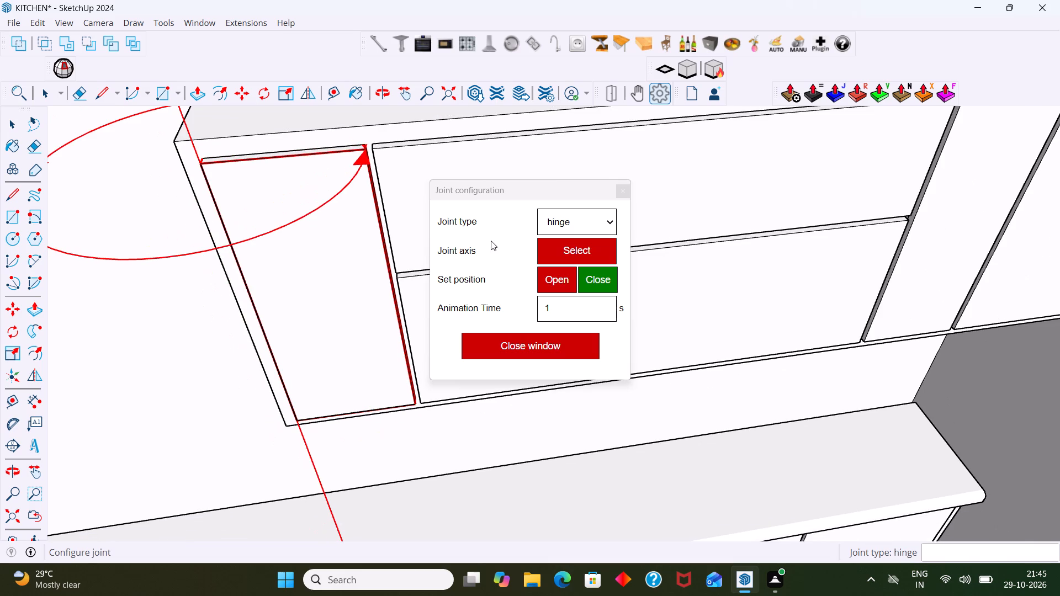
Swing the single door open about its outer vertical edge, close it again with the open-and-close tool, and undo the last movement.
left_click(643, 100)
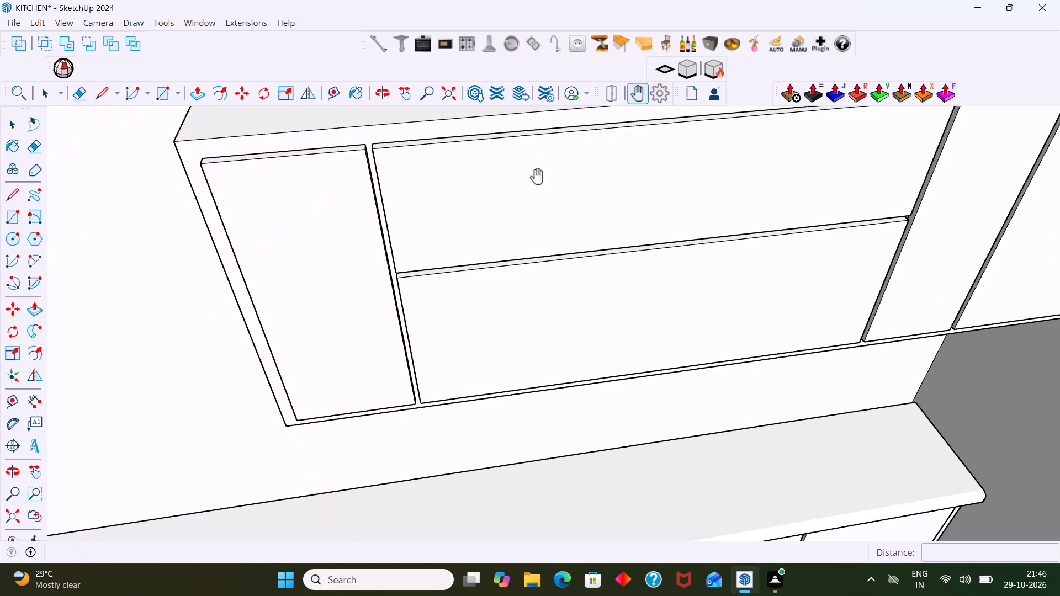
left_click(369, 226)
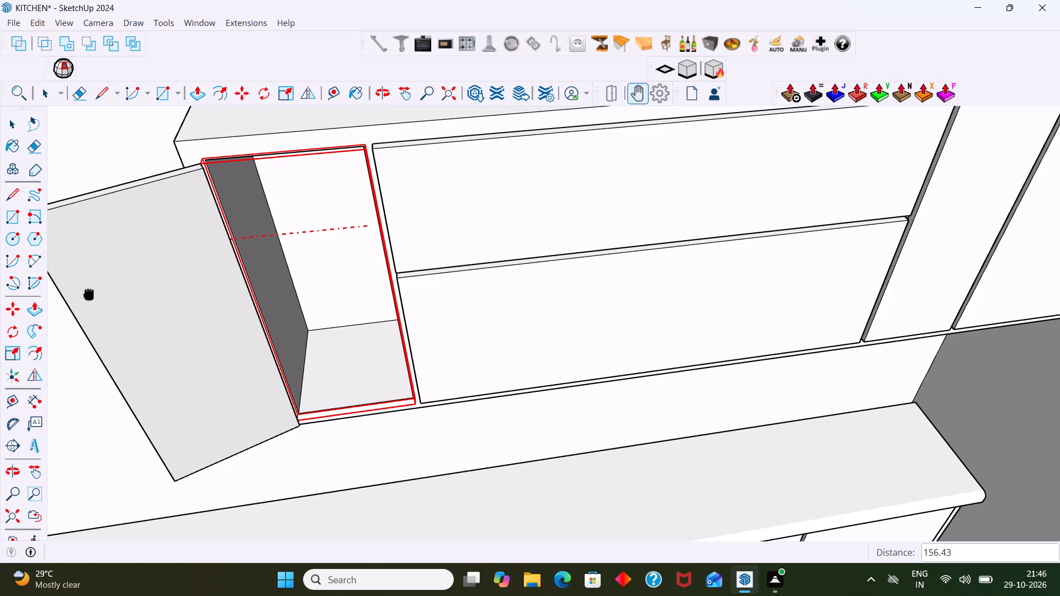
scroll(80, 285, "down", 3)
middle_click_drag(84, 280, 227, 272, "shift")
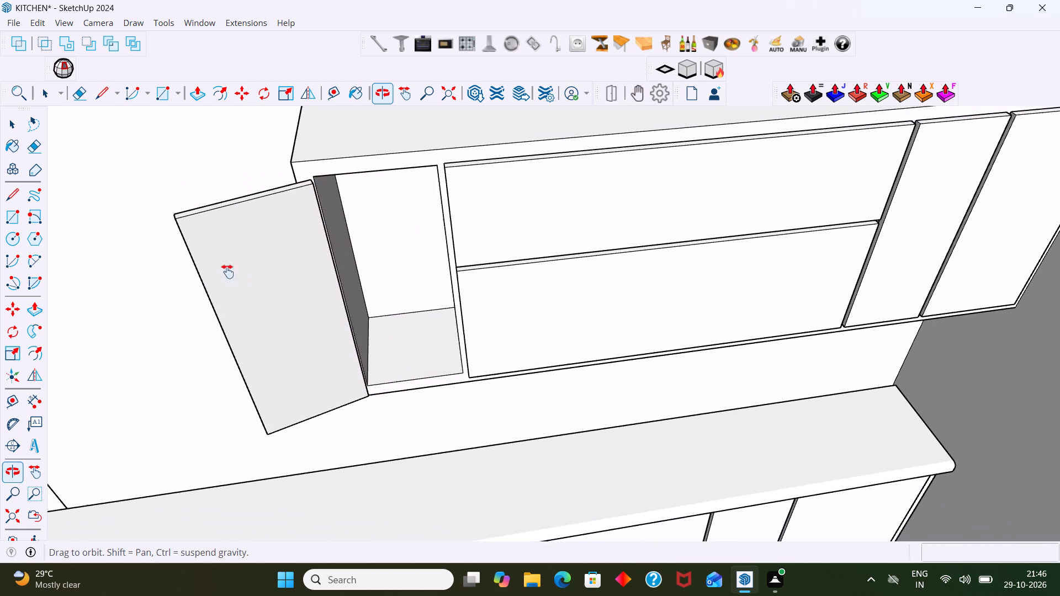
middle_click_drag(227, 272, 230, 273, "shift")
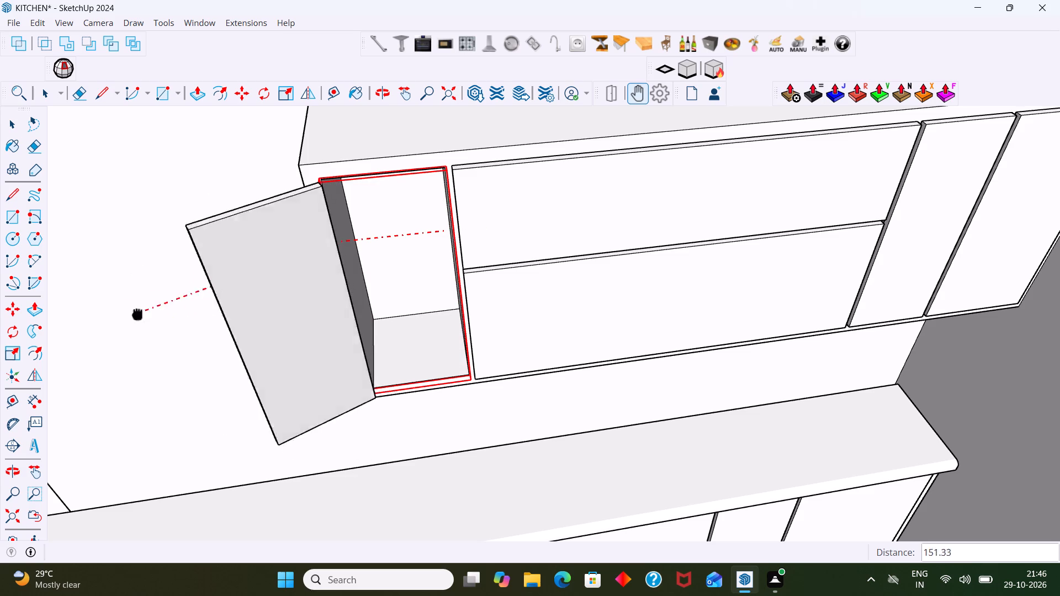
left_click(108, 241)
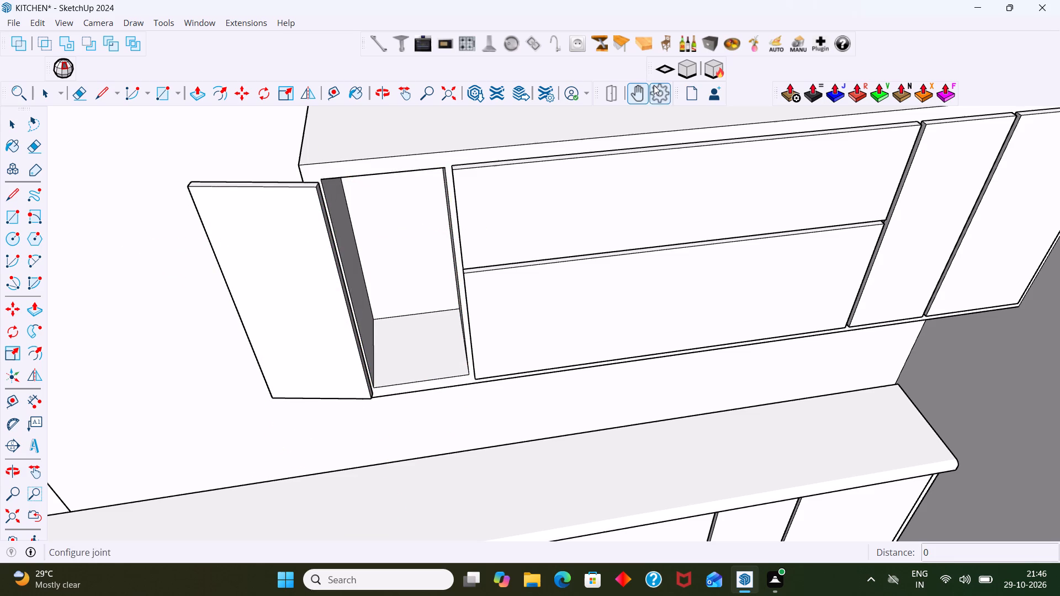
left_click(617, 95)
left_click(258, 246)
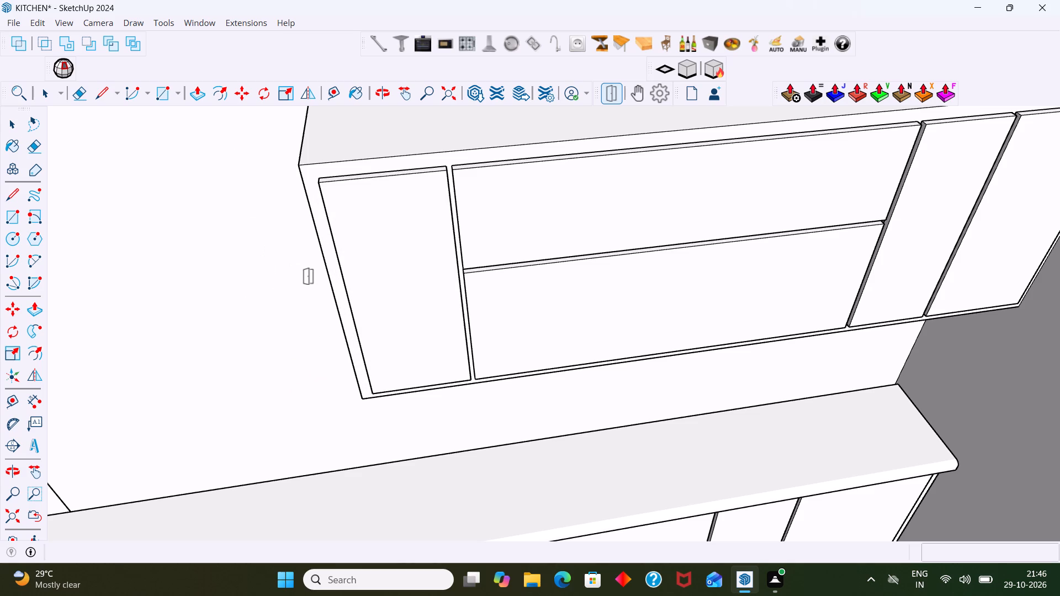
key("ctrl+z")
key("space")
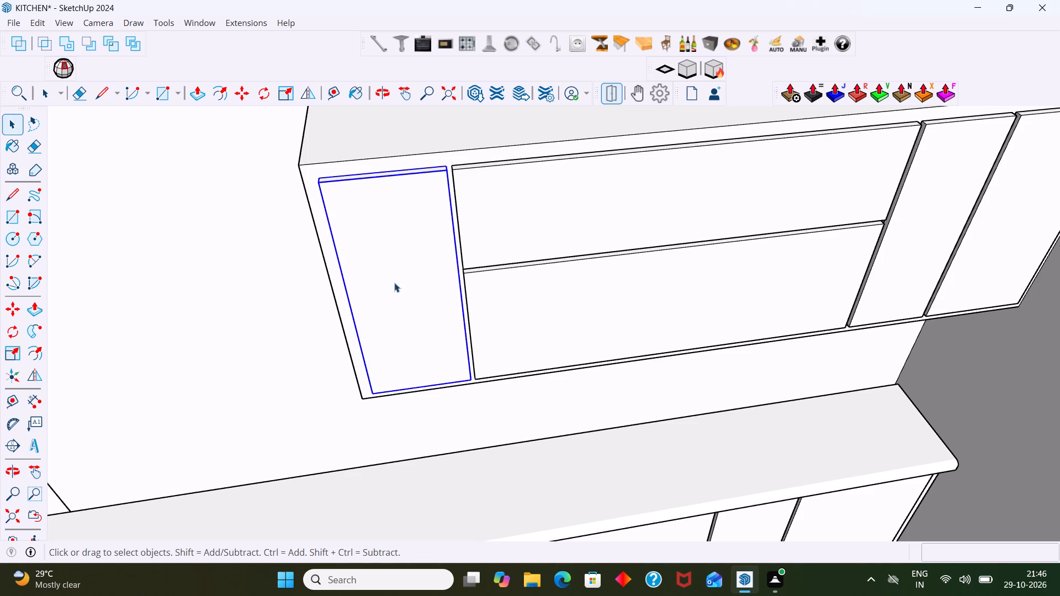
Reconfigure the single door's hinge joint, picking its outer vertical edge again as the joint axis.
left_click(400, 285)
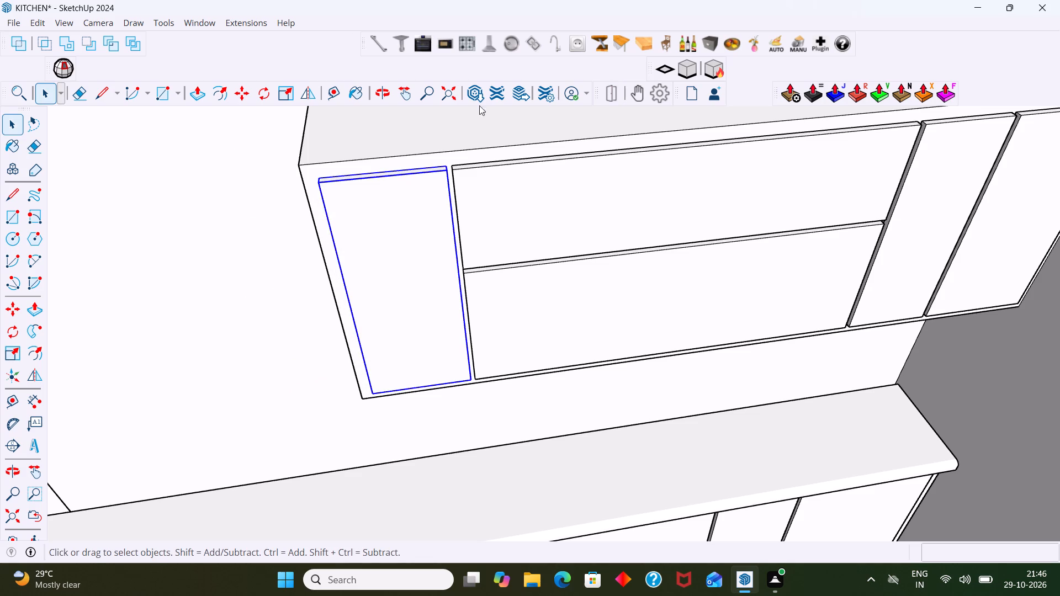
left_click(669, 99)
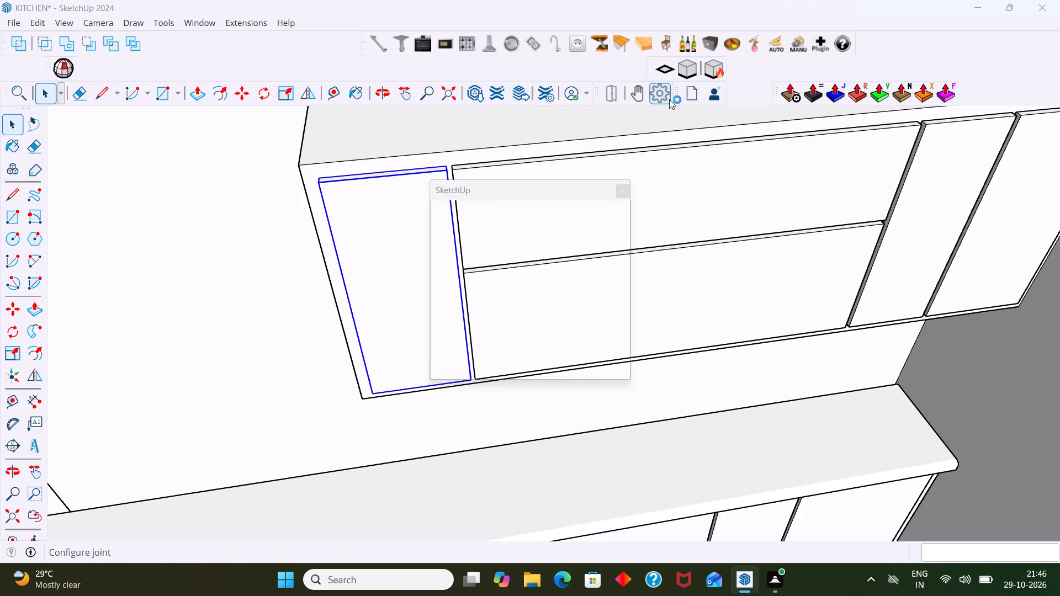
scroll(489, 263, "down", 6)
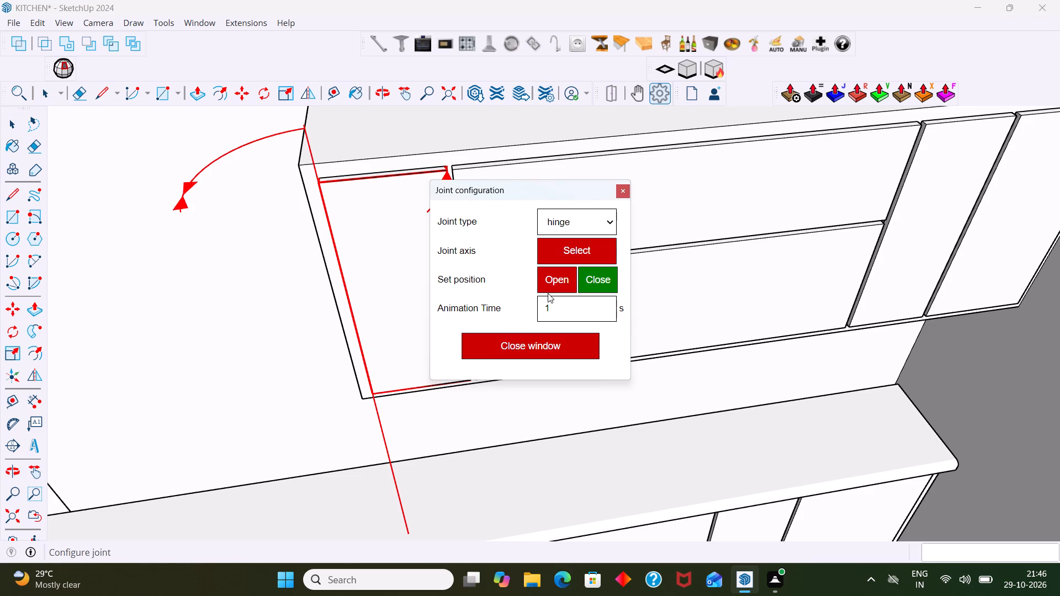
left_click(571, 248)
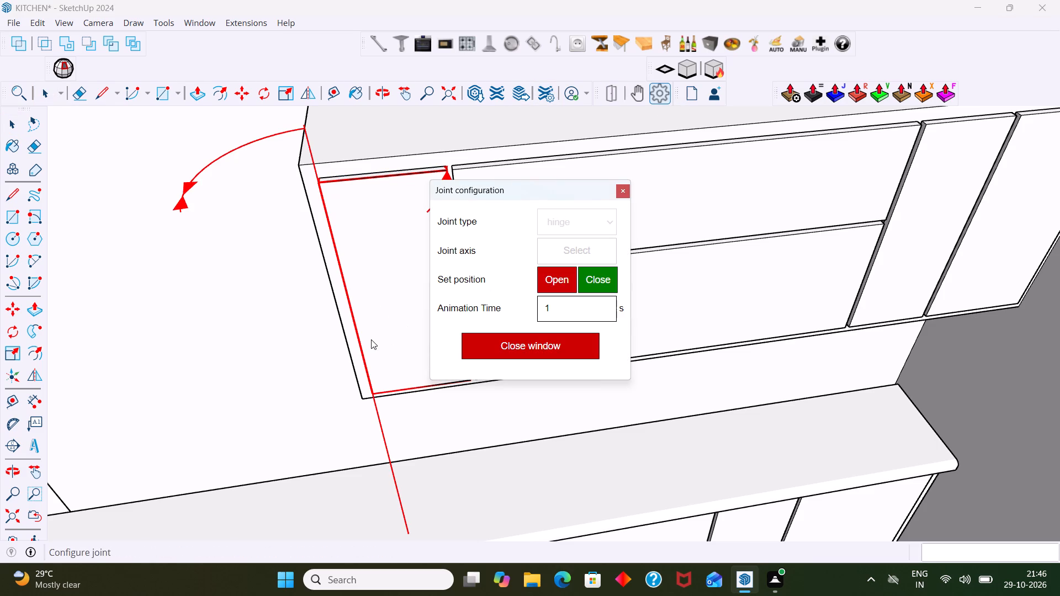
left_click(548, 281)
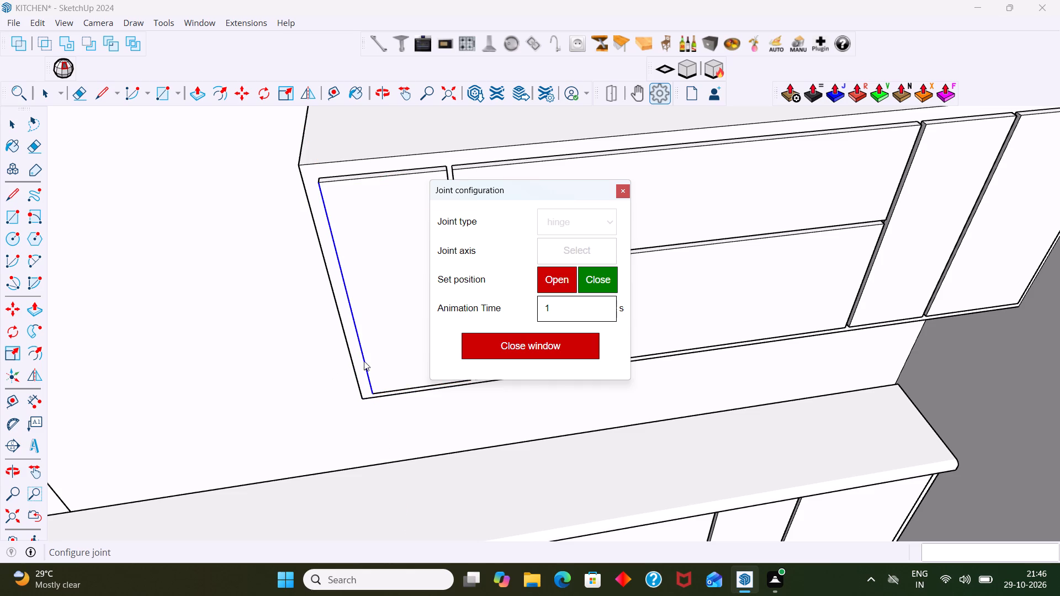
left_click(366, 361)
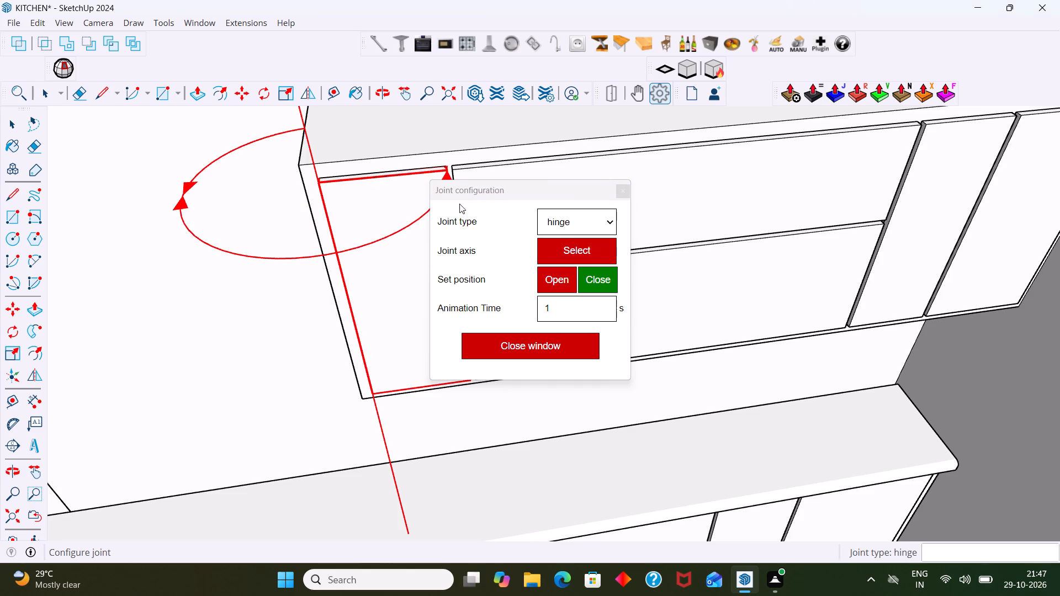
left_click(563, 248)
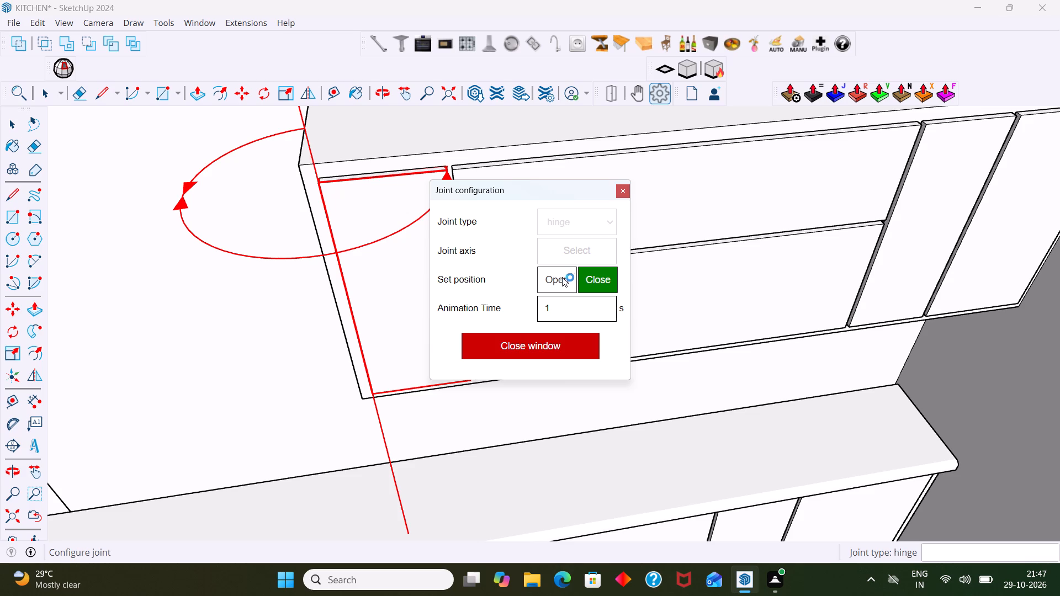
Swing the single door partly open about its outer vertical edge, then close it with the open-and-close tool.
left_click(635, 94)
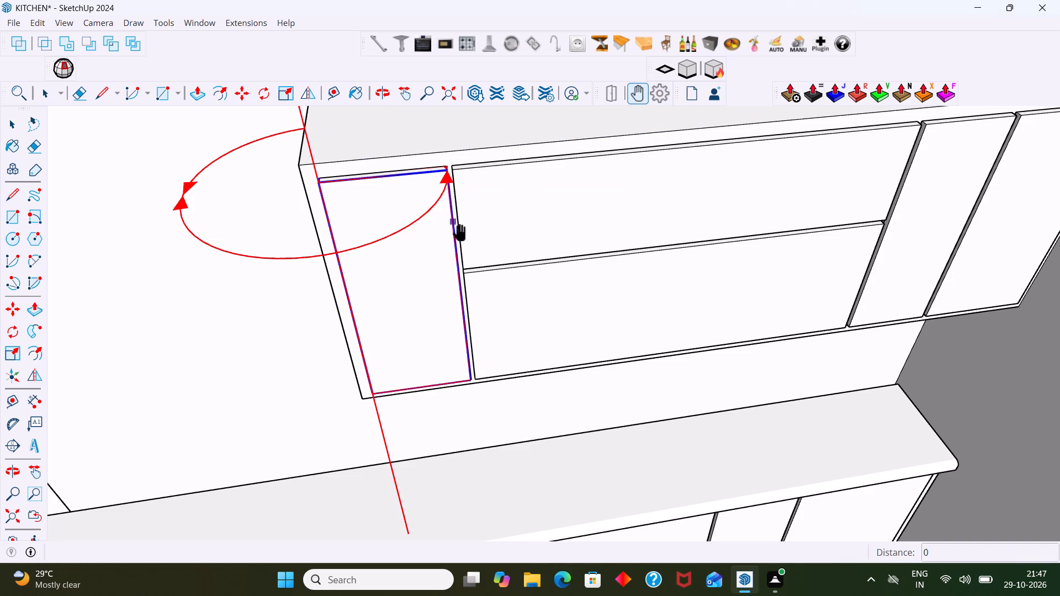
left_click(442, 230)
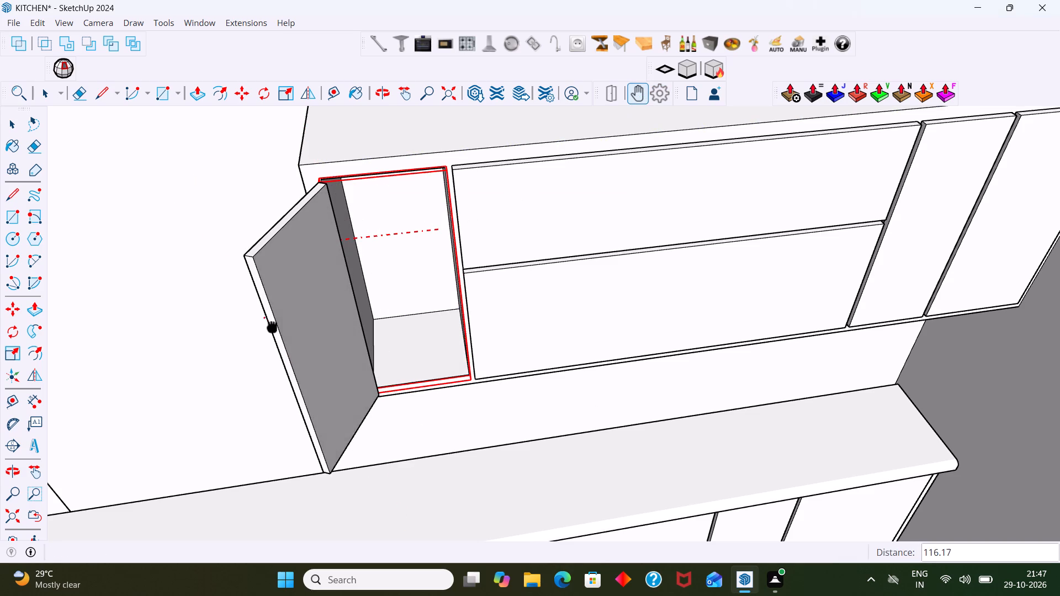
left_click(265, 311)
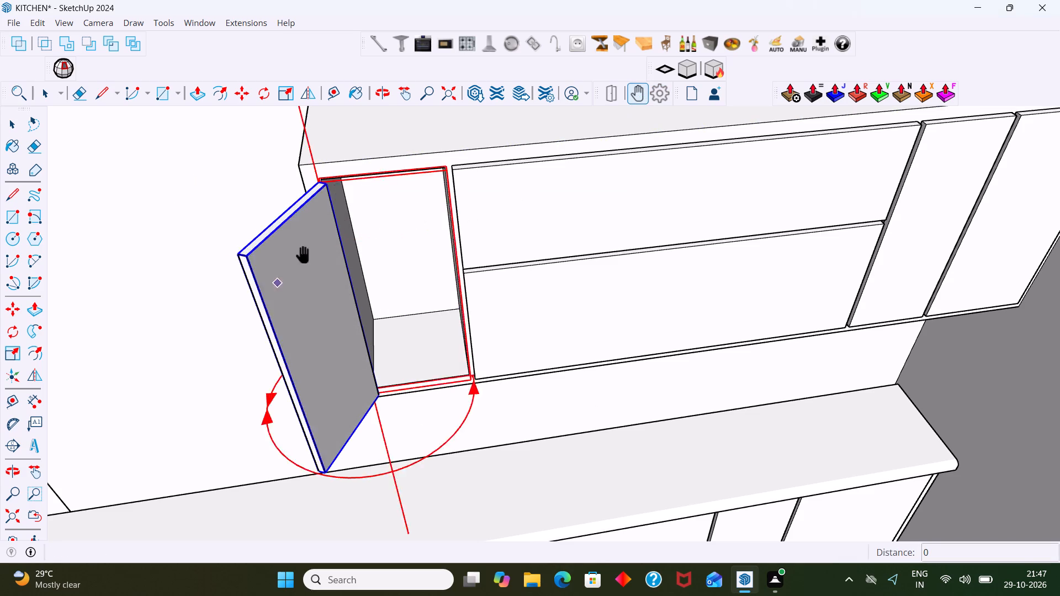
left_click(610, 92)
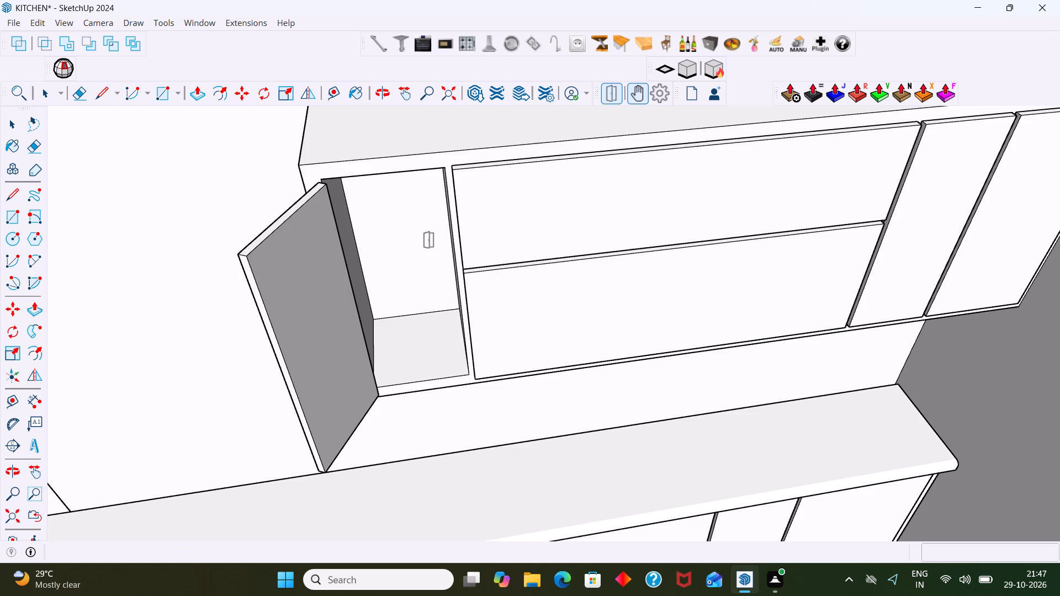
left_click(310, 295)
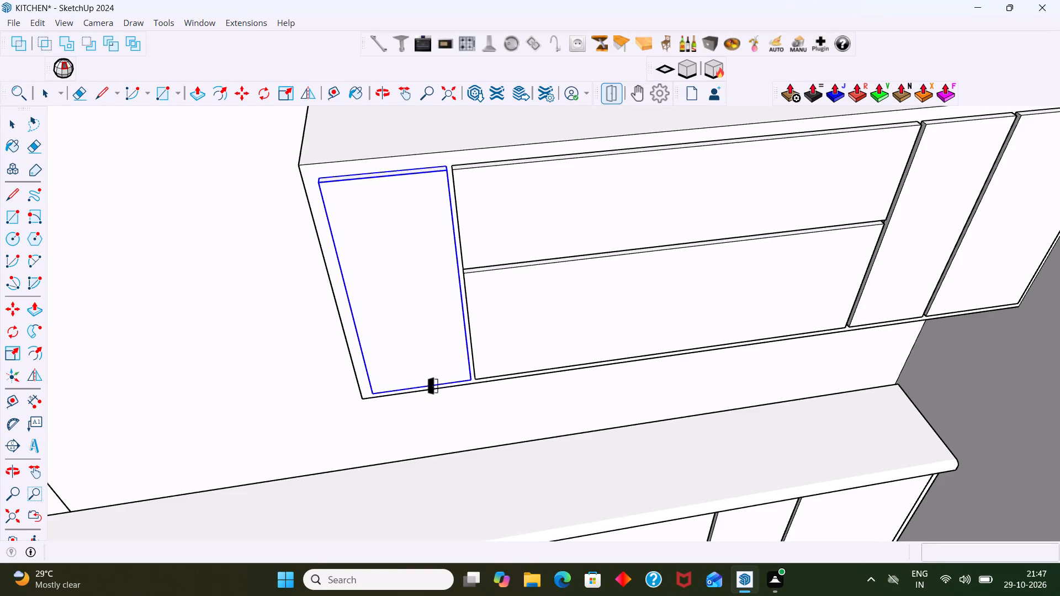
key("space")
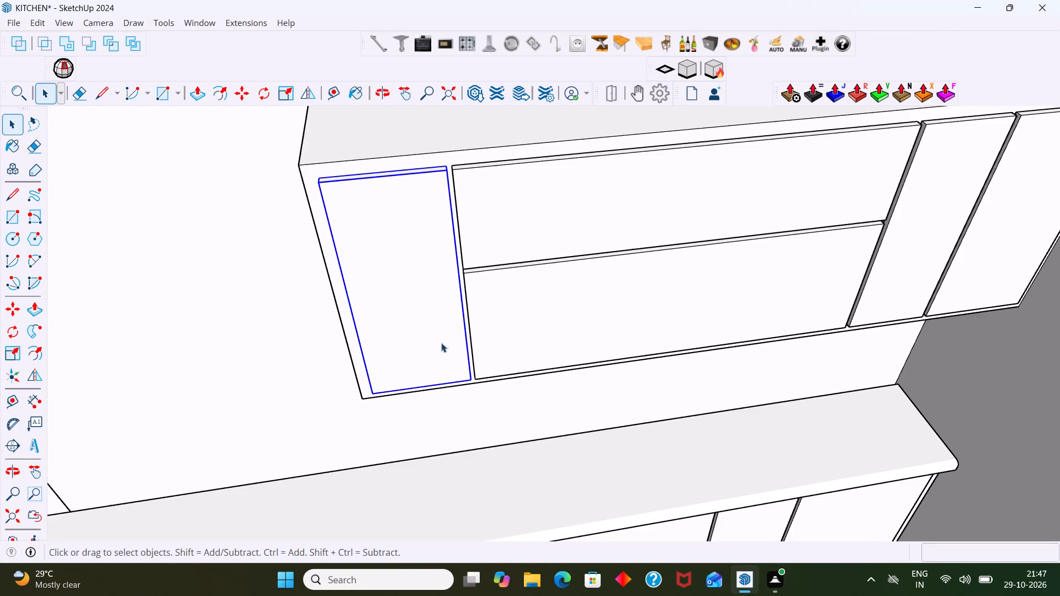
Set the single door's hinge joint to a 10 s animation time, with its outer vertical edge as joint axis.
left_click(669, 100)
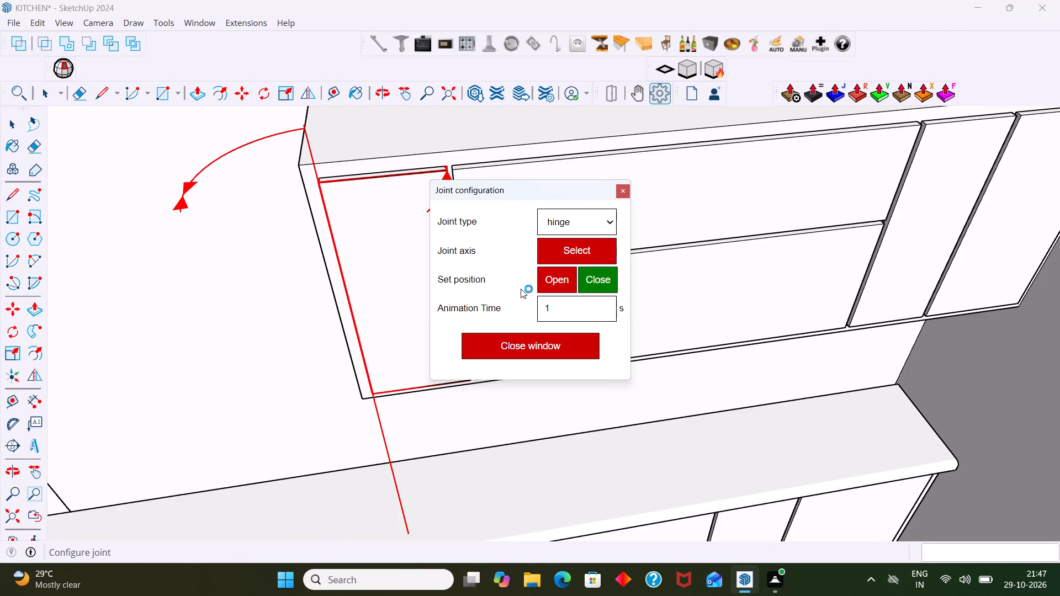
left_click(561, 317)
key("0")
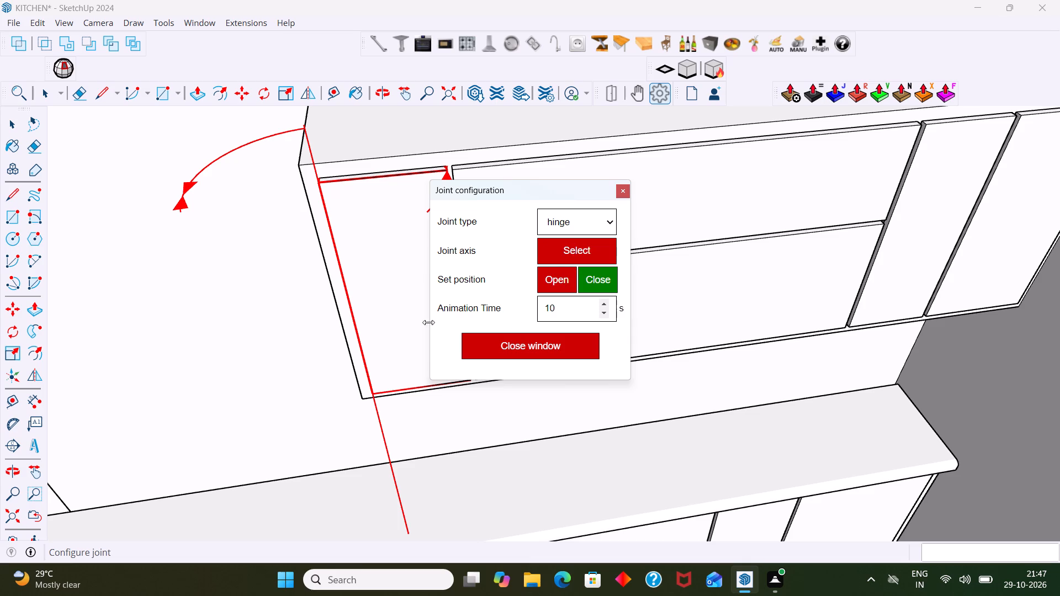
left_click(571, 248)
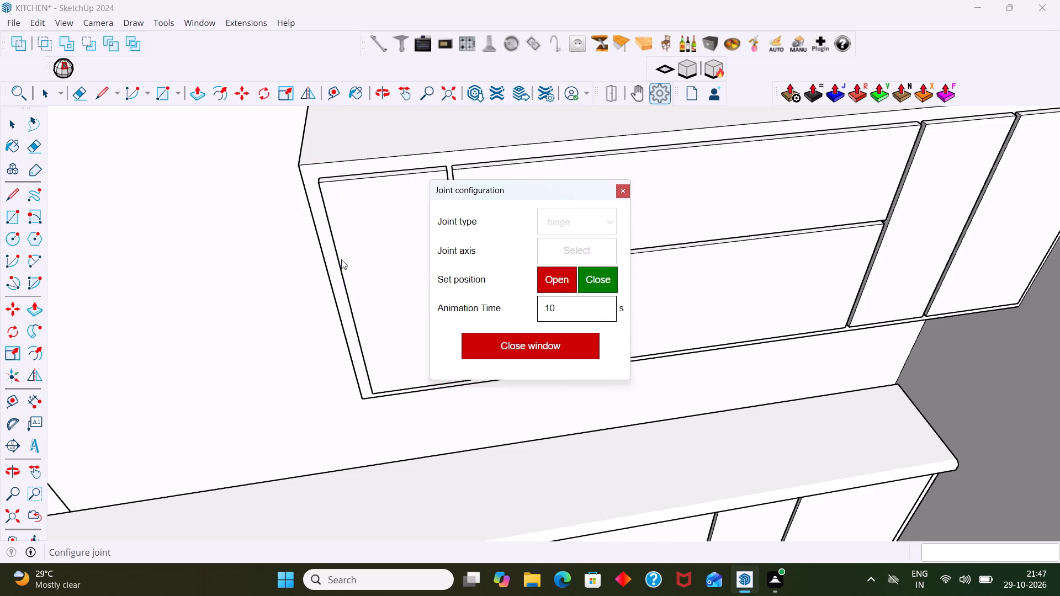
left_click(338, 265)
Swing the single door wide open on its hinge, then run its closing animation.
left_click(638, 96)
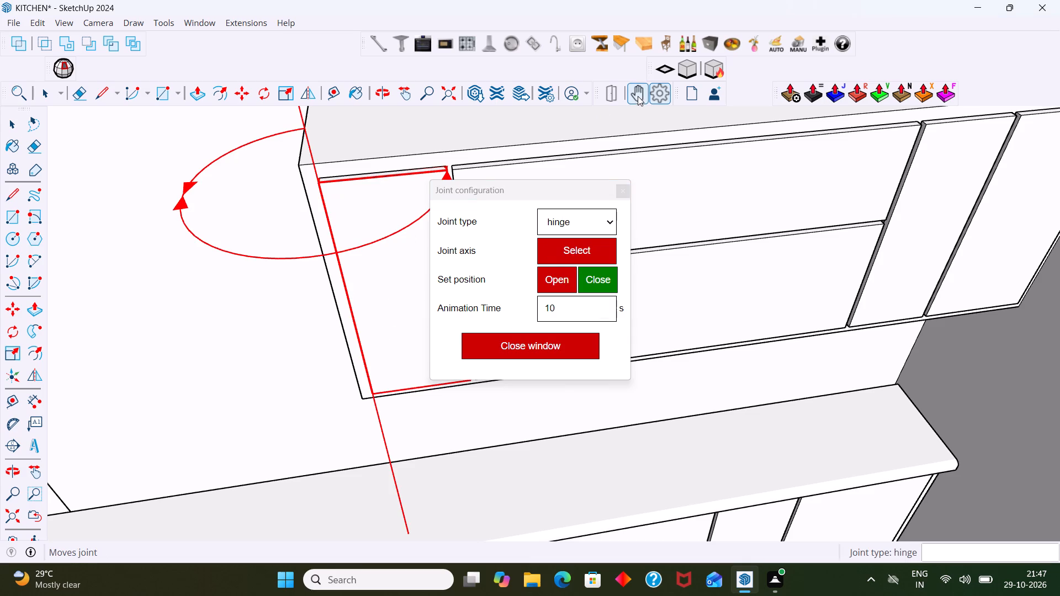
left_click(436, 222)
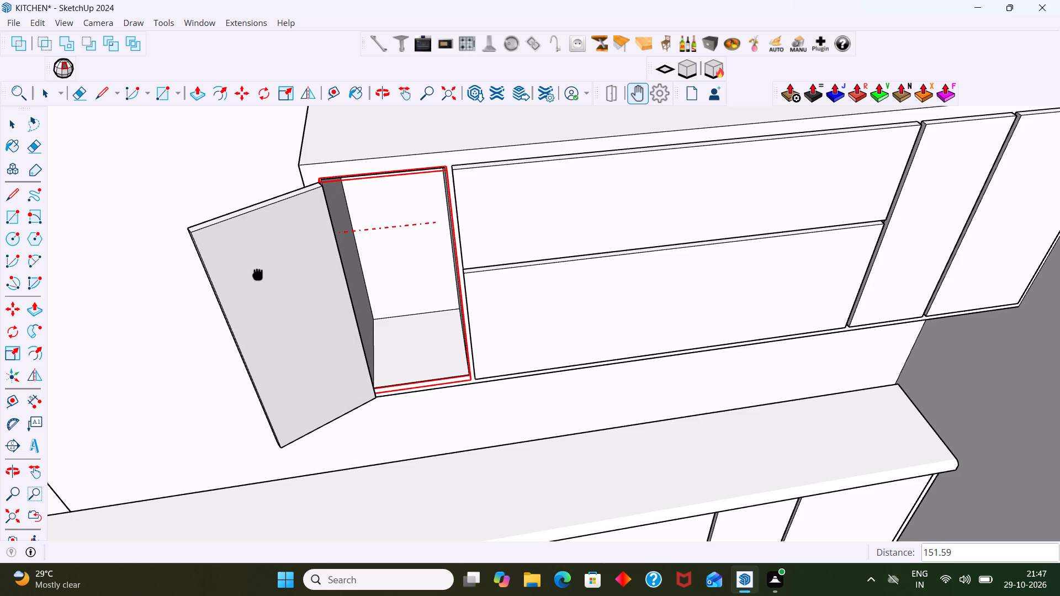
left_click(606, 99)
left_click(233, 328)
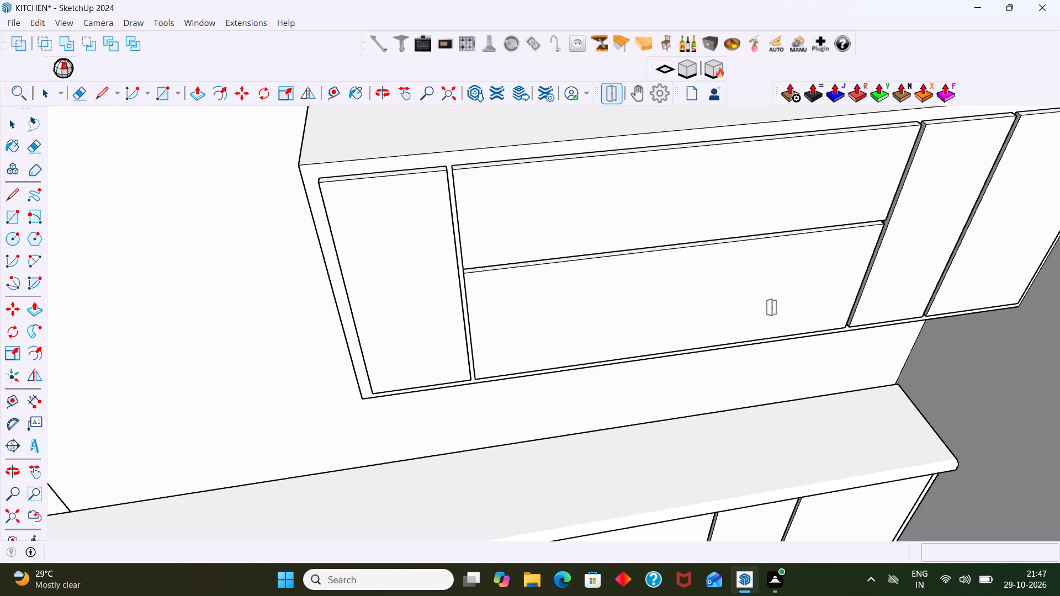
Configure the wide upper panel's joint as a slider with a 10 s animation time.
key("space")
left_click(703, 223)
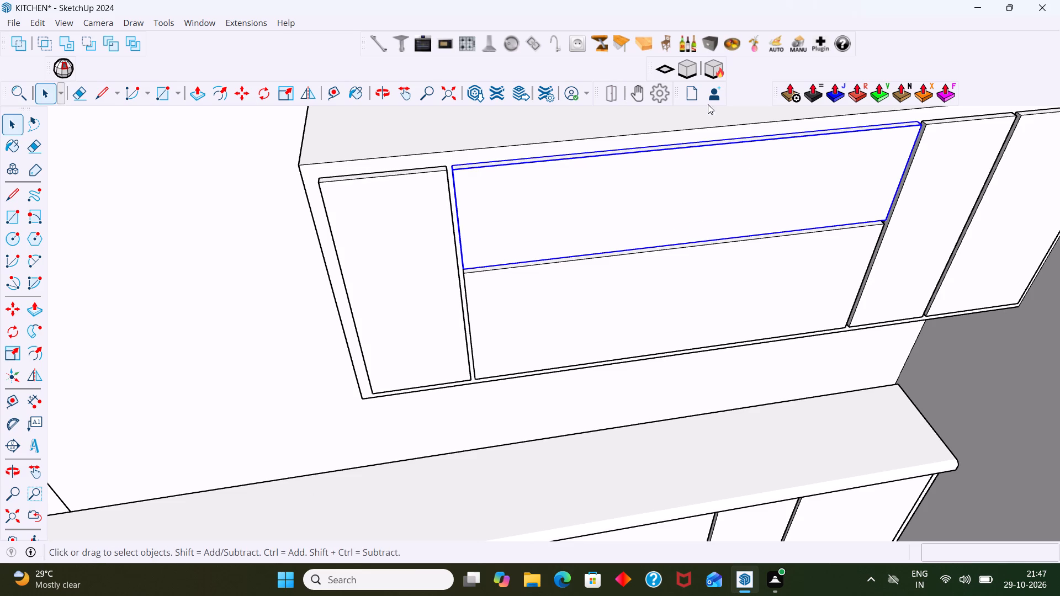
left_click(660, 99)
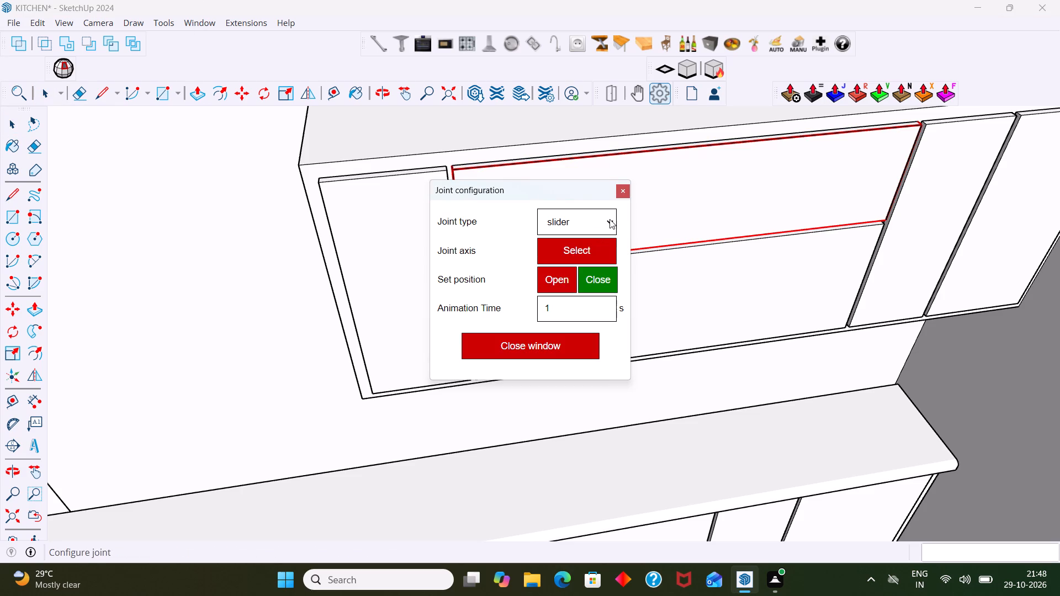
left_click(609, 221)
left_click(569, 252)
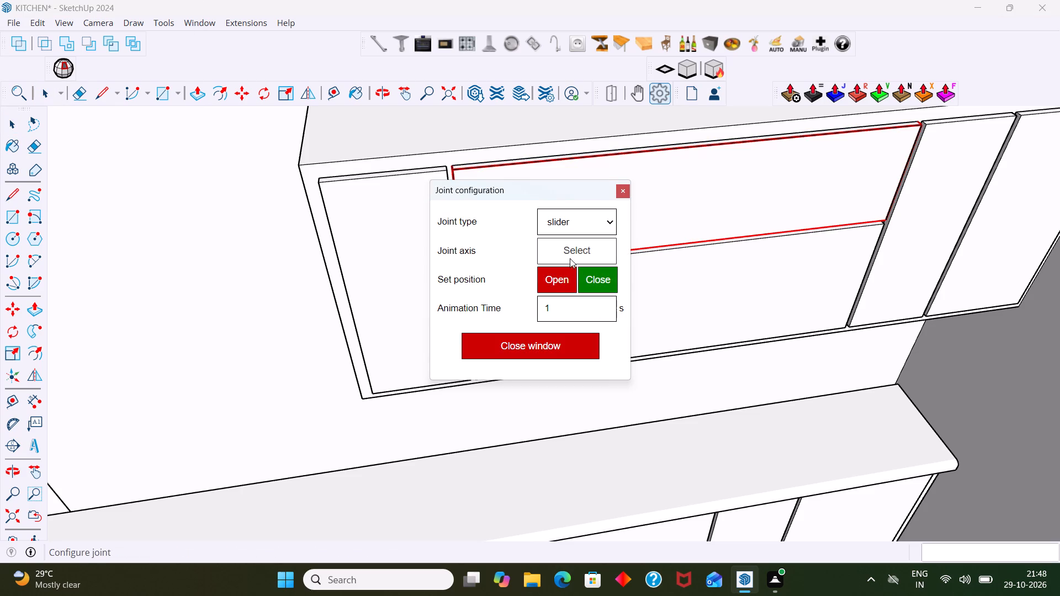
left_click(562, 315)
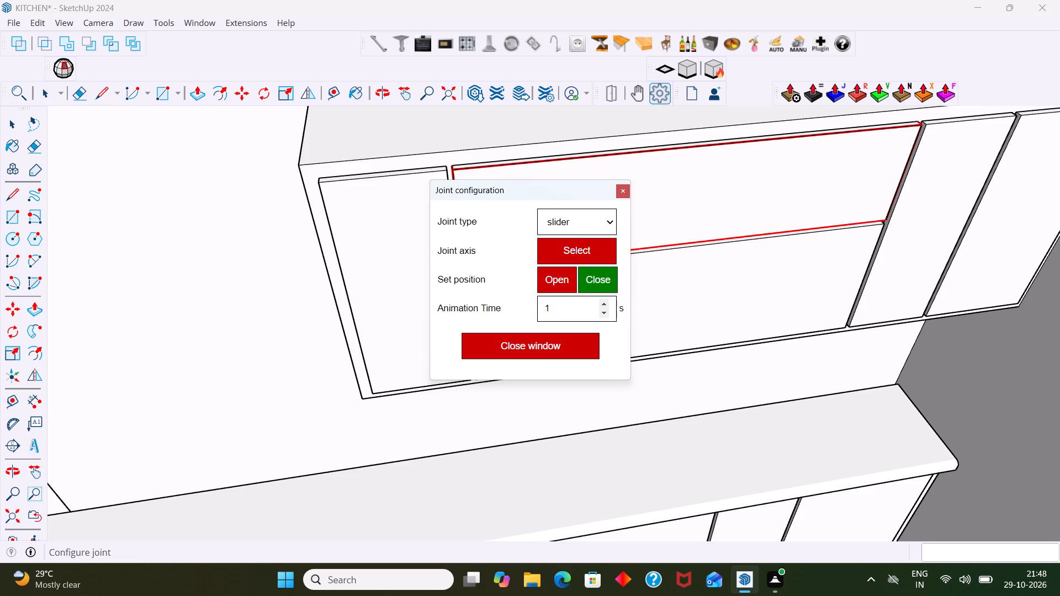
key("0")
left_click(581, 256)
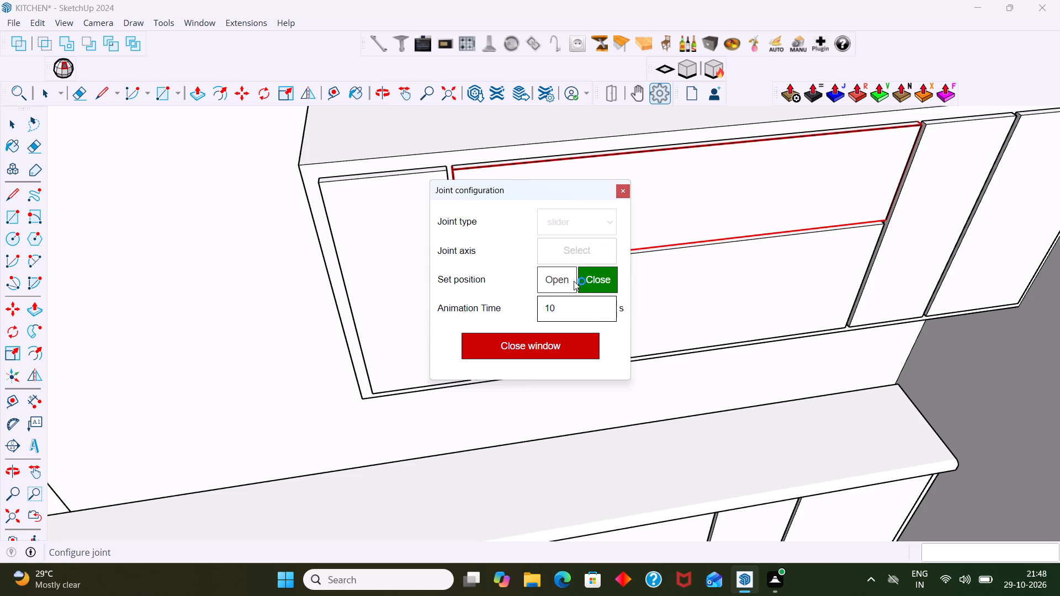
left_click(565, 280)
left_click(565, 278)
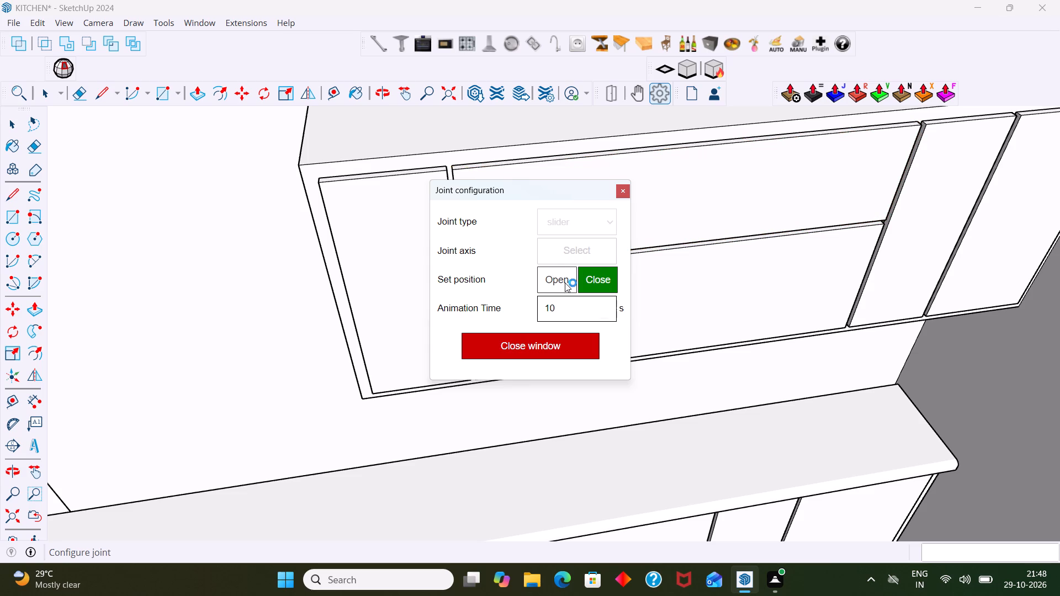
left_click(635, 99)
left_click(474, 243)
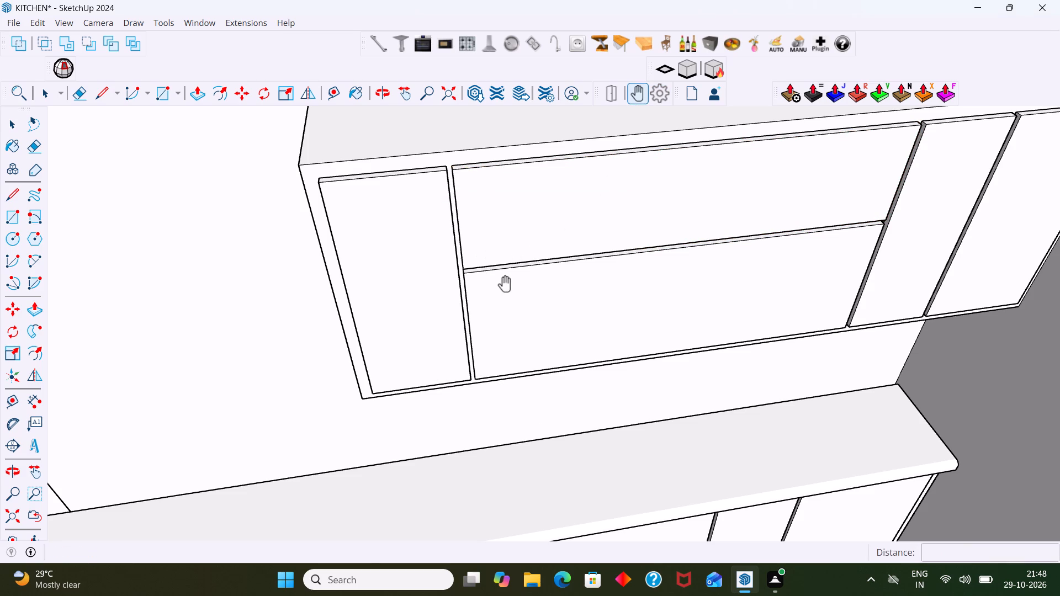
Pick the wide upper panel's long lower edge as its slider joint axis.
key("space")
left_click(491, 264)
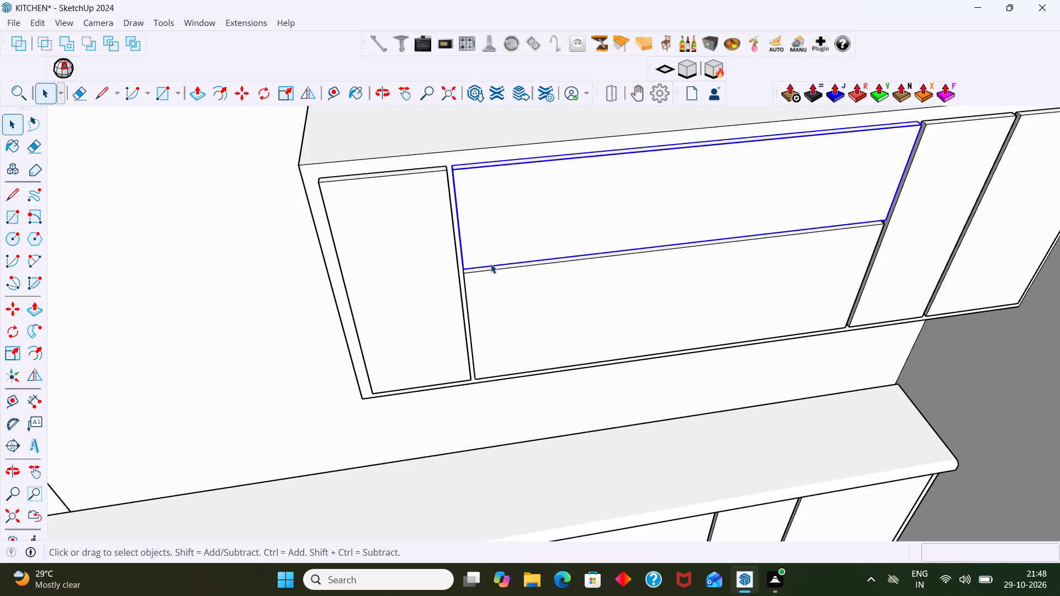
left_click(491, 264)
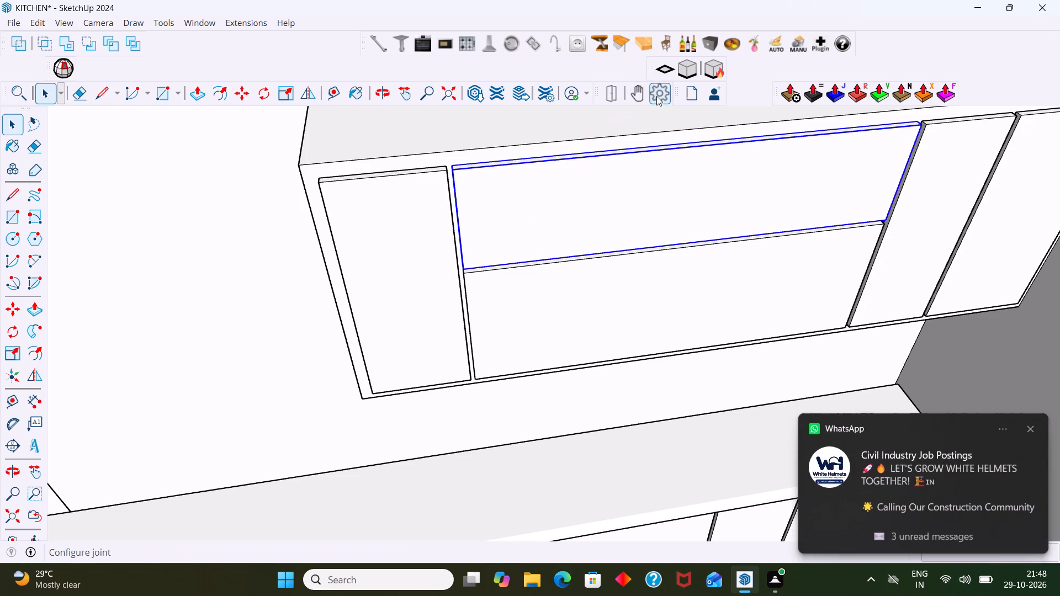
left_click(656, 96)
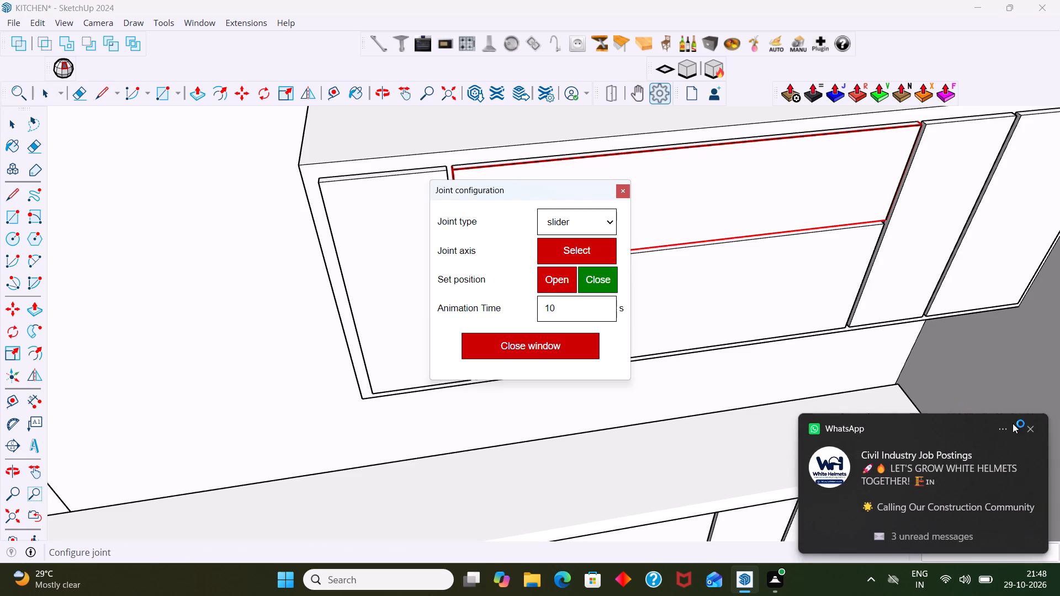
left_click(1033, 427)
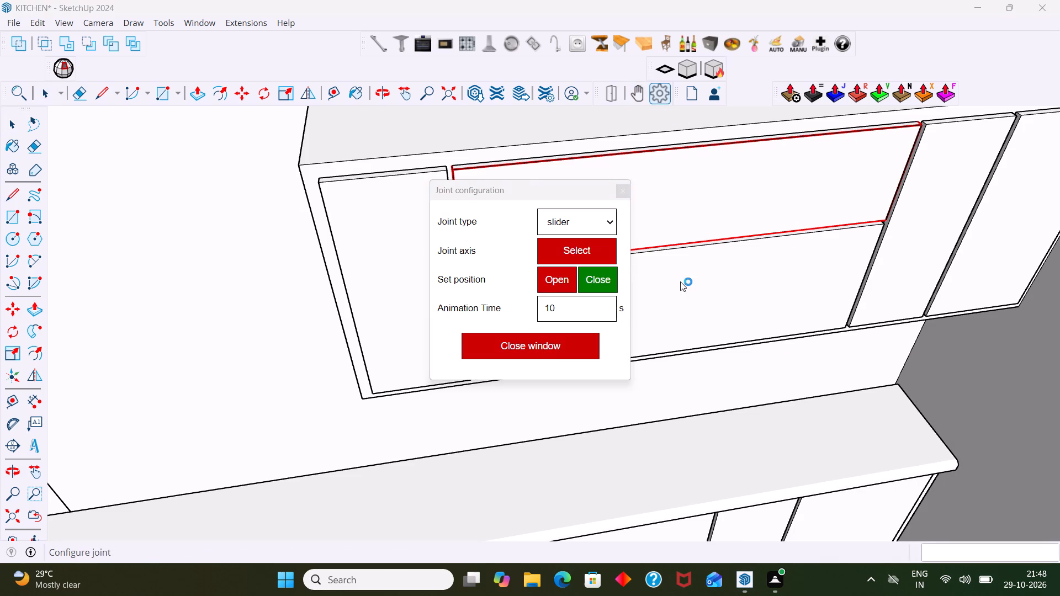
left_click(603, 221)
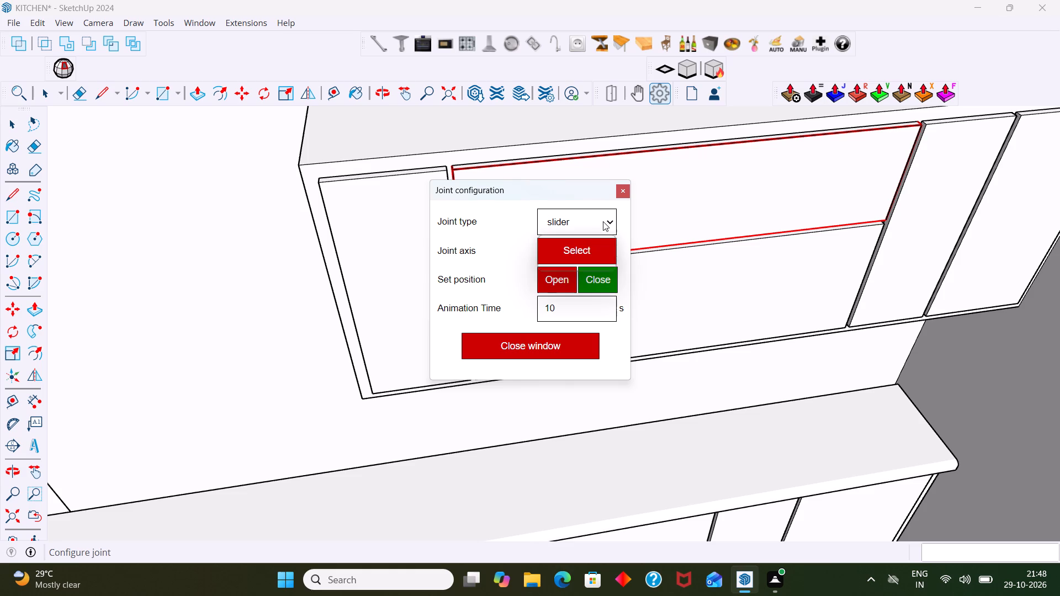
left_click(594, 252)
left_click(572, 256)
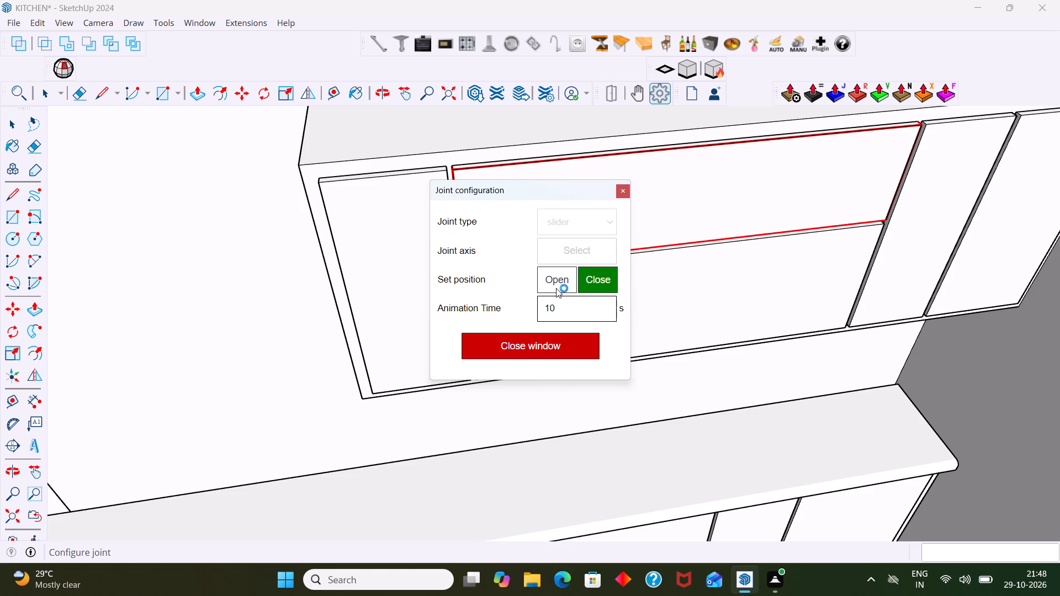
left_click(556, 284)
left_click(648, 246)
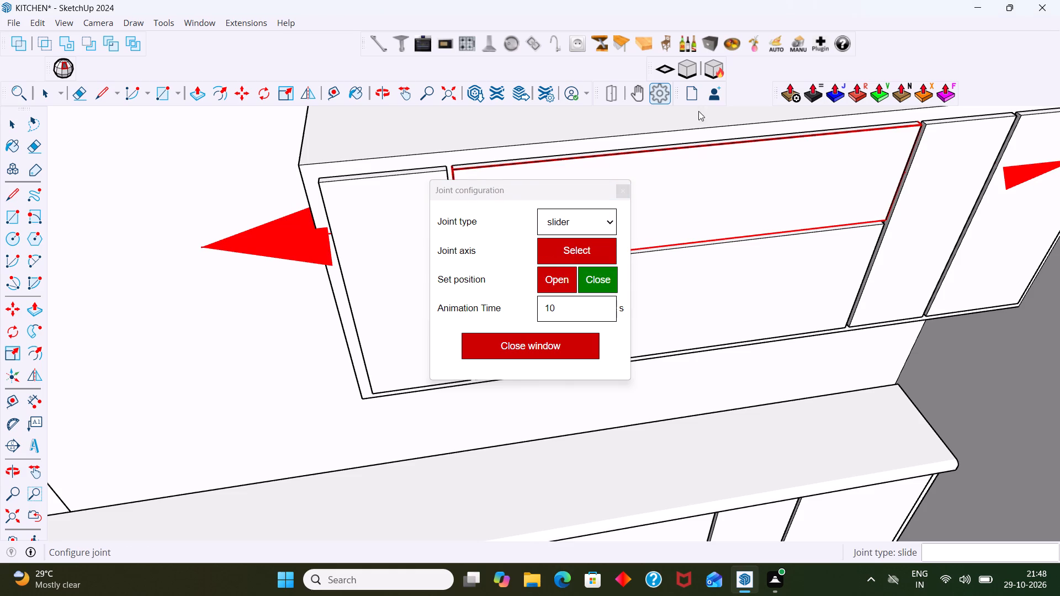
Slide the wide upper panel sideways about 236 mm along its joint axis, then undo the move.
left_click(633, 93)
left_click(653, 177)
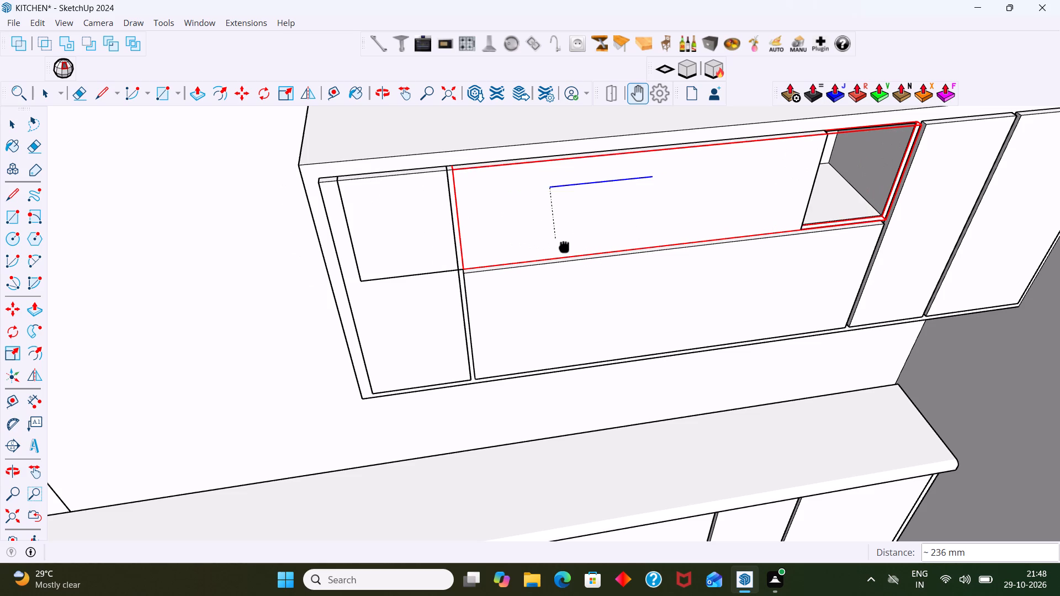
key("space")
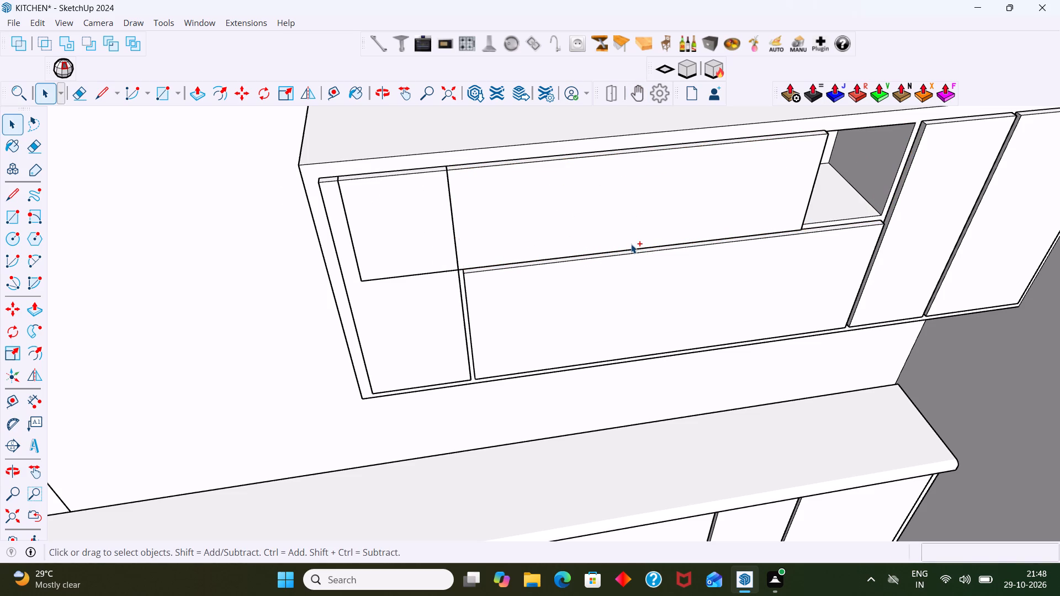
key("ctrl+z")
Change the wide upper panel's slider joint axis to its short side edge.
left_click(601, 244)
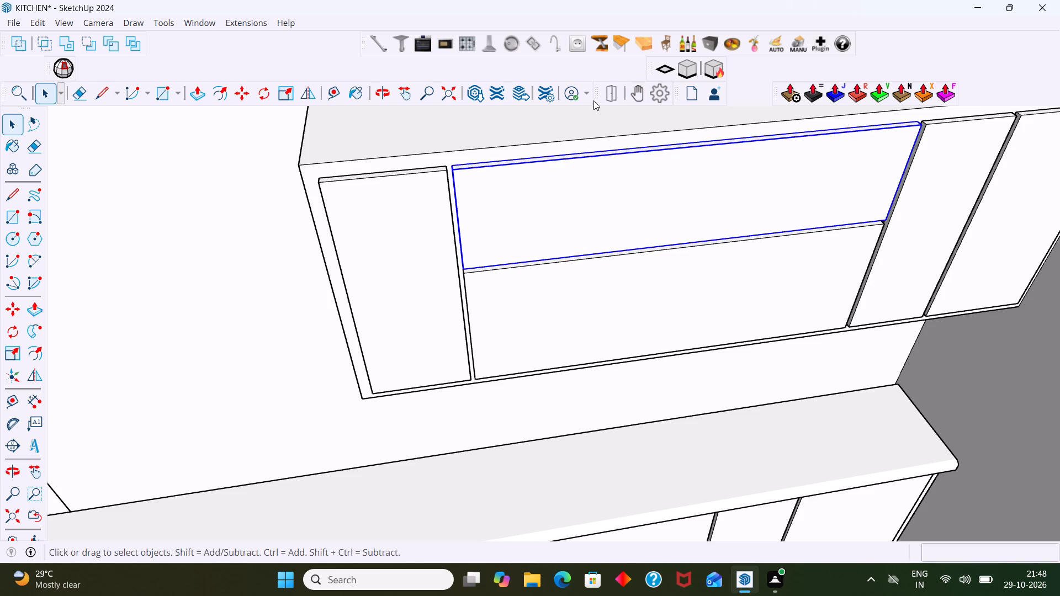
left_click(653, 92)
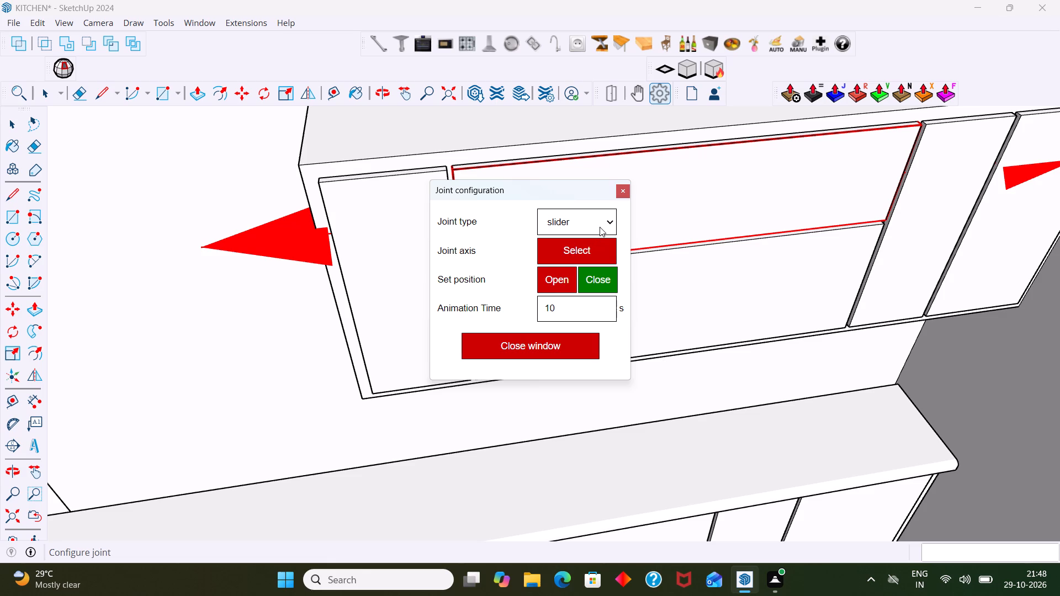
left_click(575, 257)
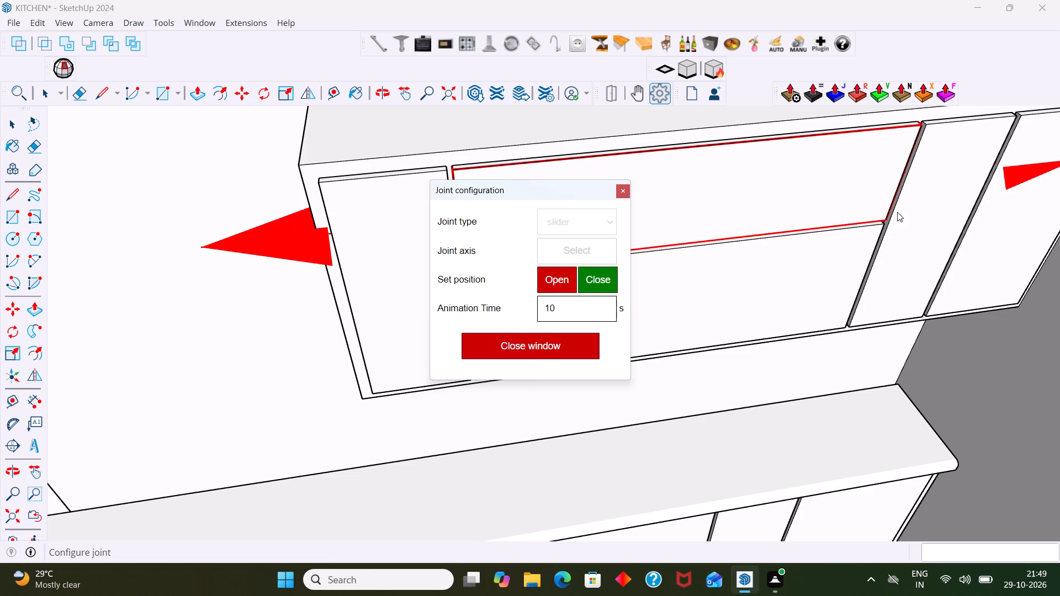
left_click(891, 207)
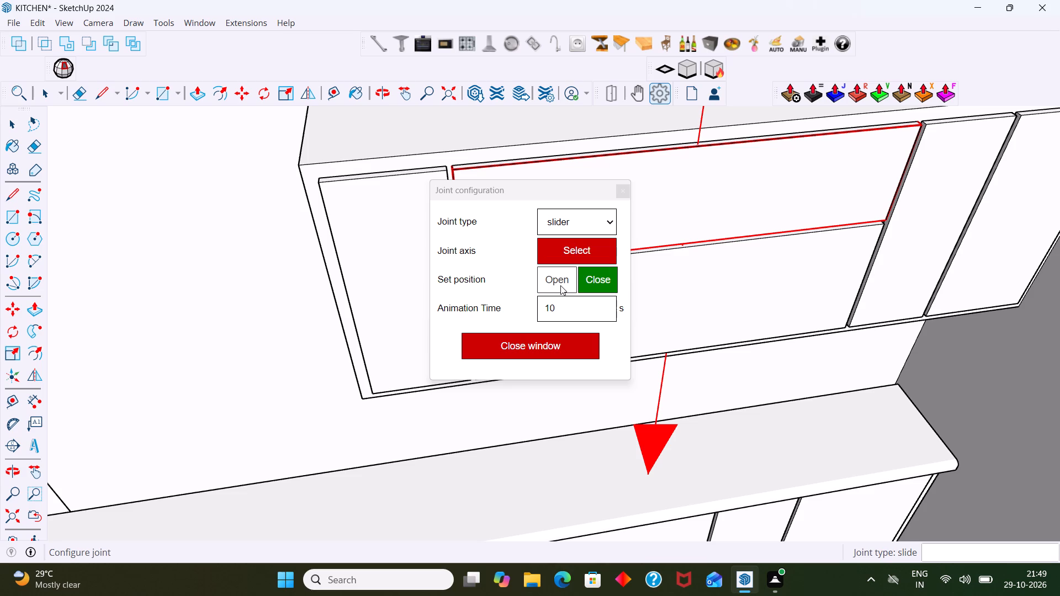
left_click(564, 263)
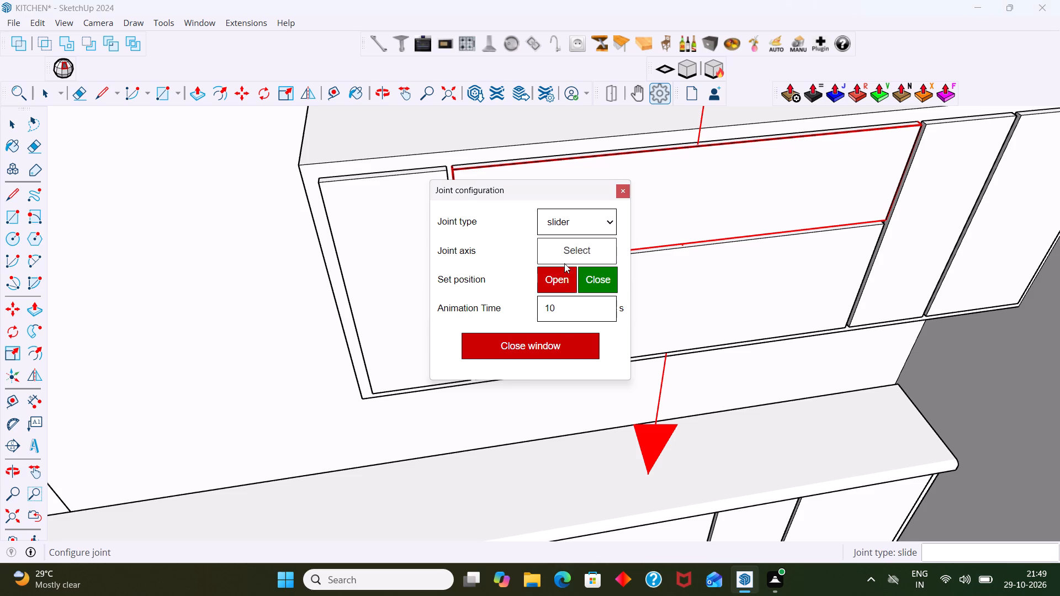
left_click(560, 280)
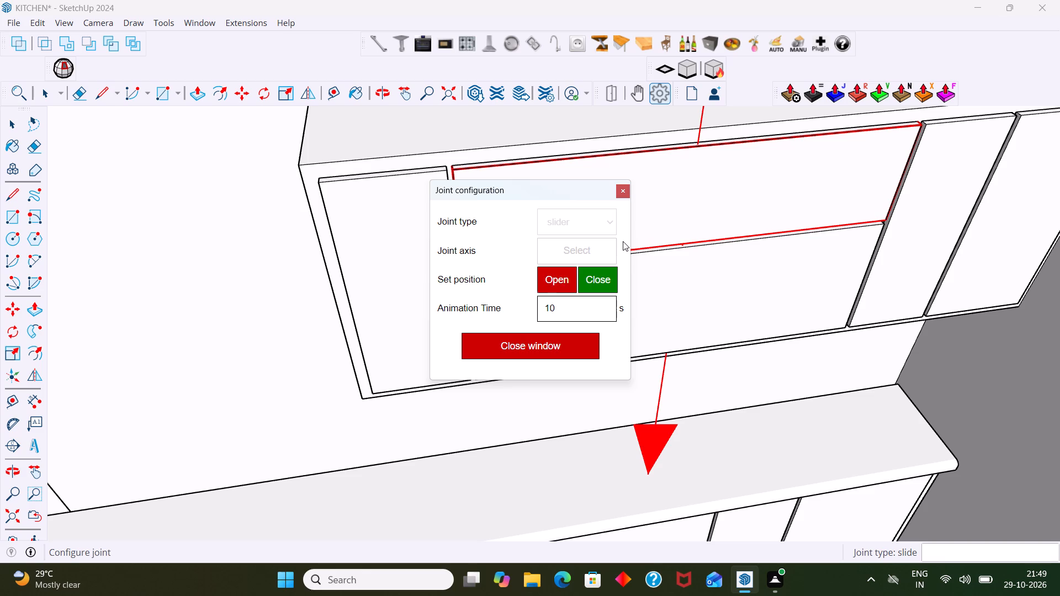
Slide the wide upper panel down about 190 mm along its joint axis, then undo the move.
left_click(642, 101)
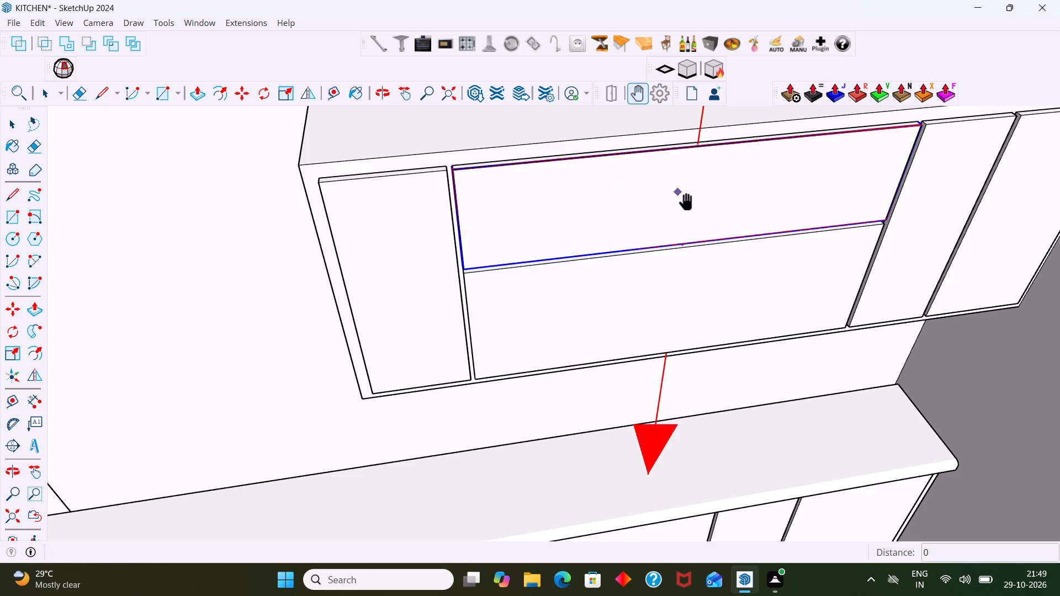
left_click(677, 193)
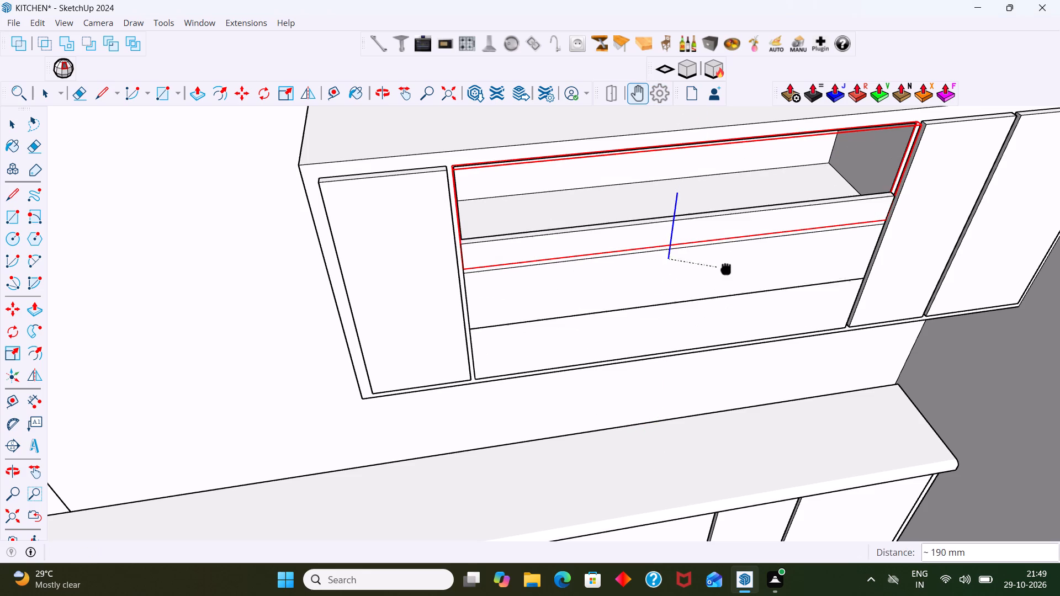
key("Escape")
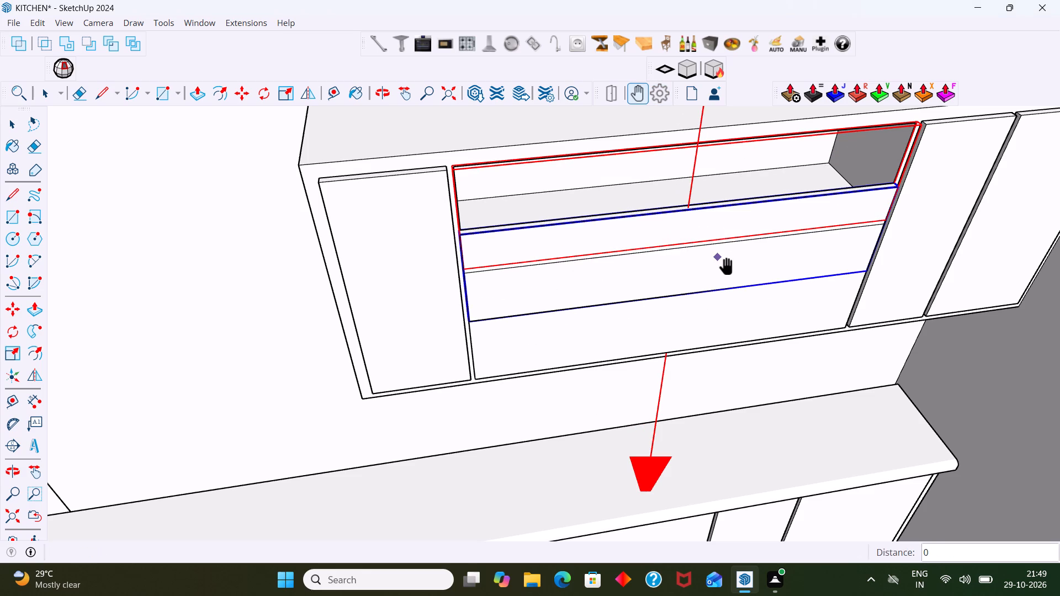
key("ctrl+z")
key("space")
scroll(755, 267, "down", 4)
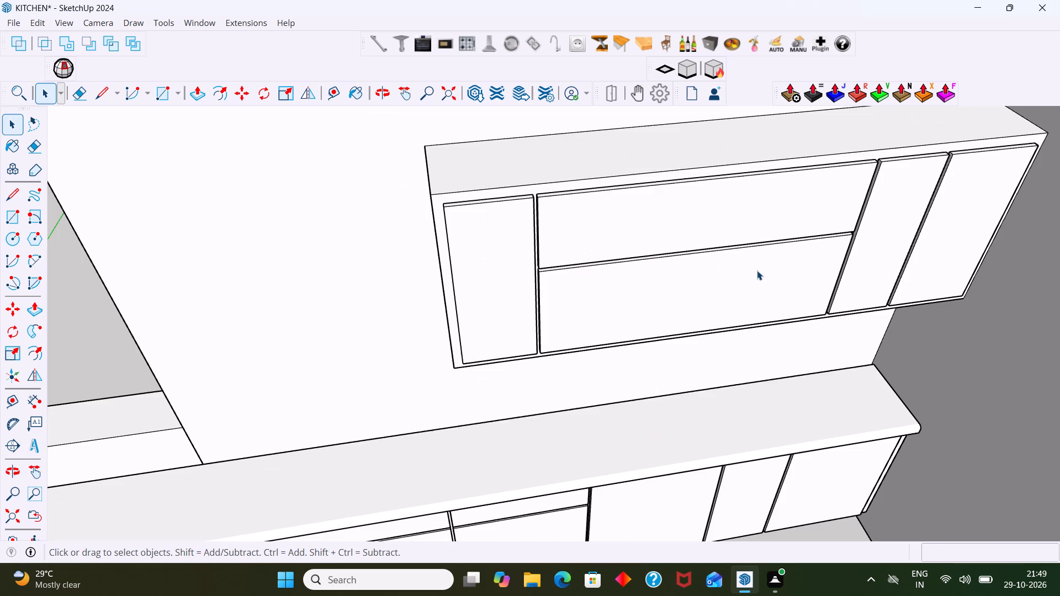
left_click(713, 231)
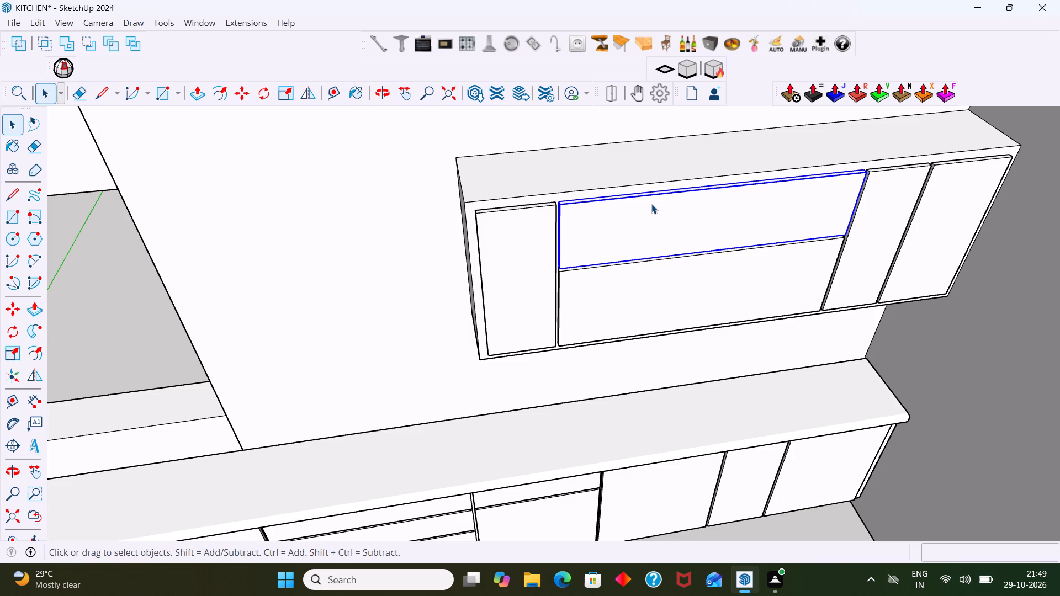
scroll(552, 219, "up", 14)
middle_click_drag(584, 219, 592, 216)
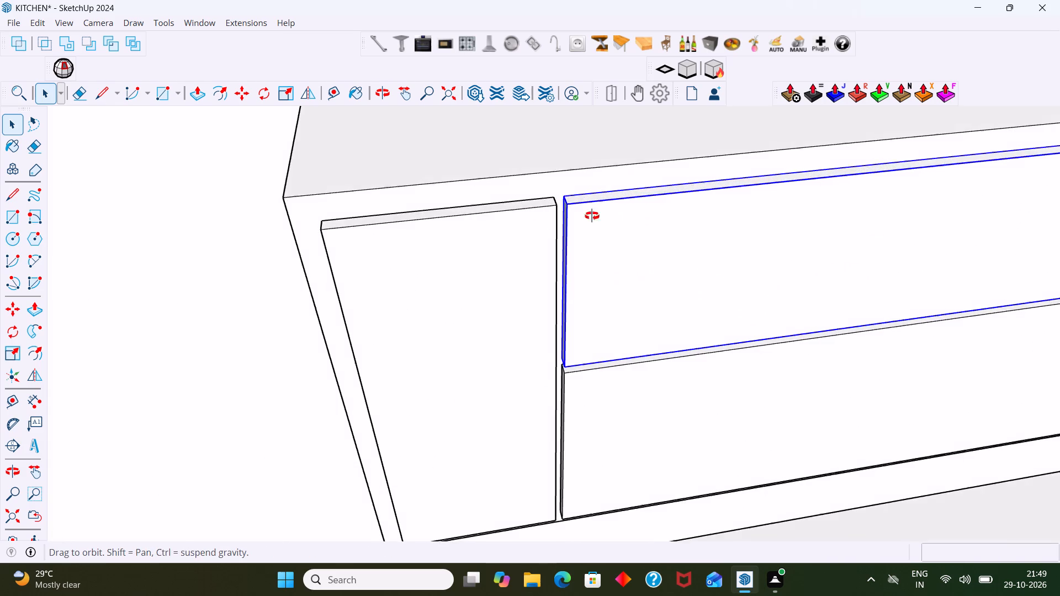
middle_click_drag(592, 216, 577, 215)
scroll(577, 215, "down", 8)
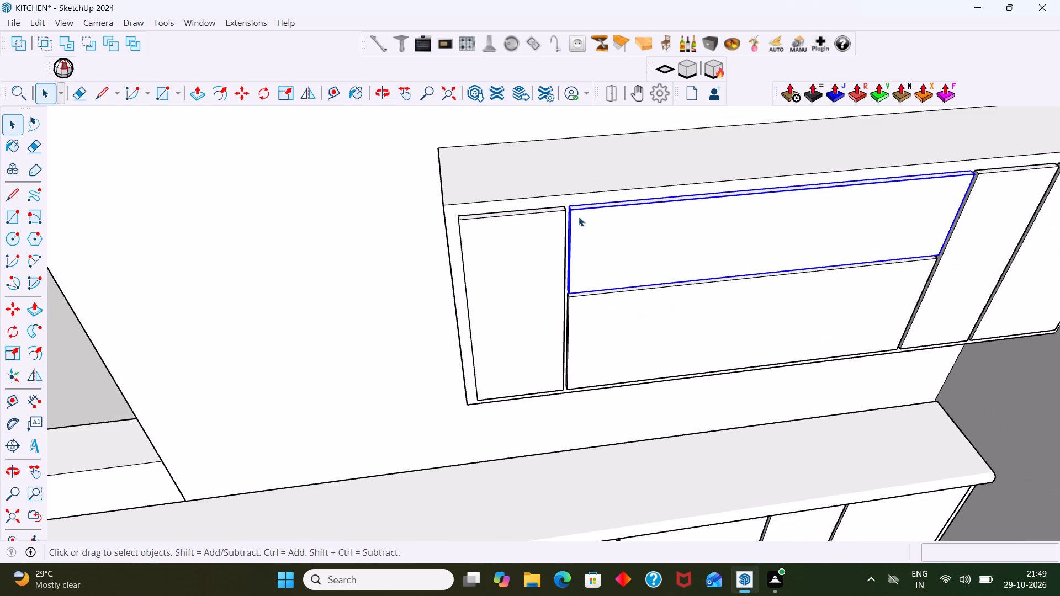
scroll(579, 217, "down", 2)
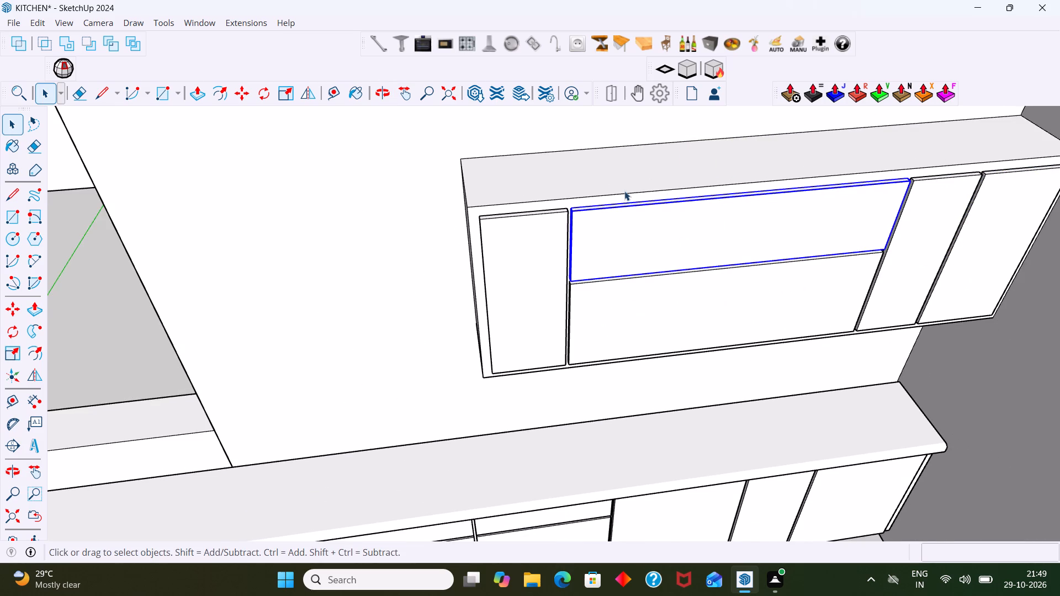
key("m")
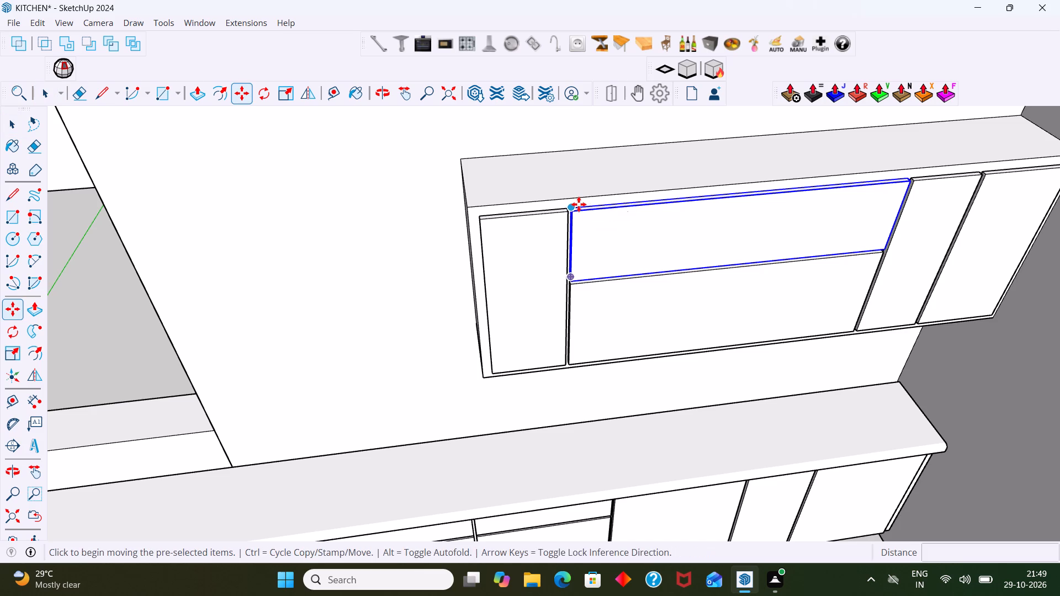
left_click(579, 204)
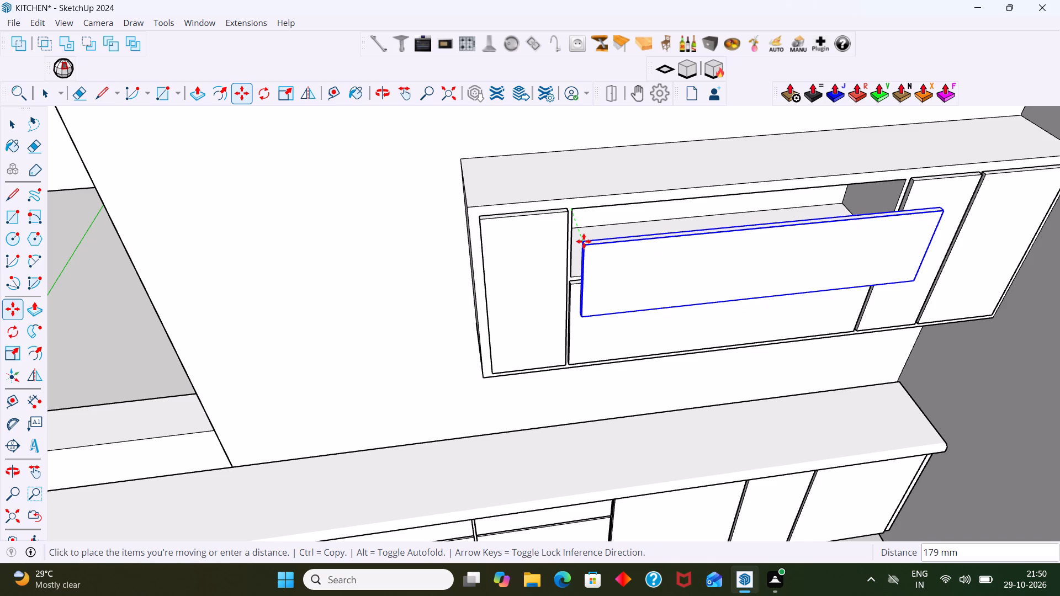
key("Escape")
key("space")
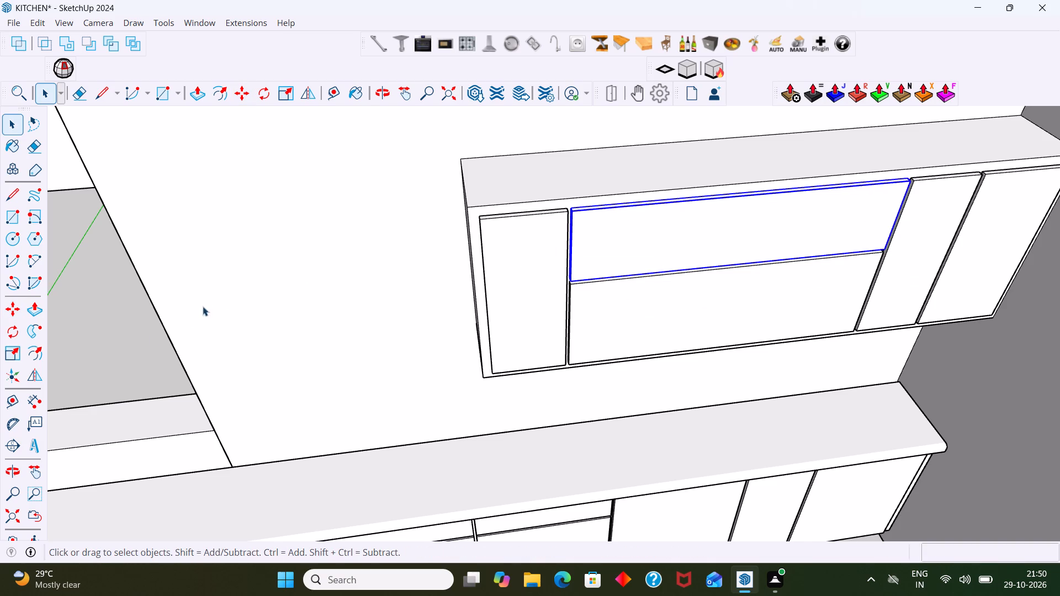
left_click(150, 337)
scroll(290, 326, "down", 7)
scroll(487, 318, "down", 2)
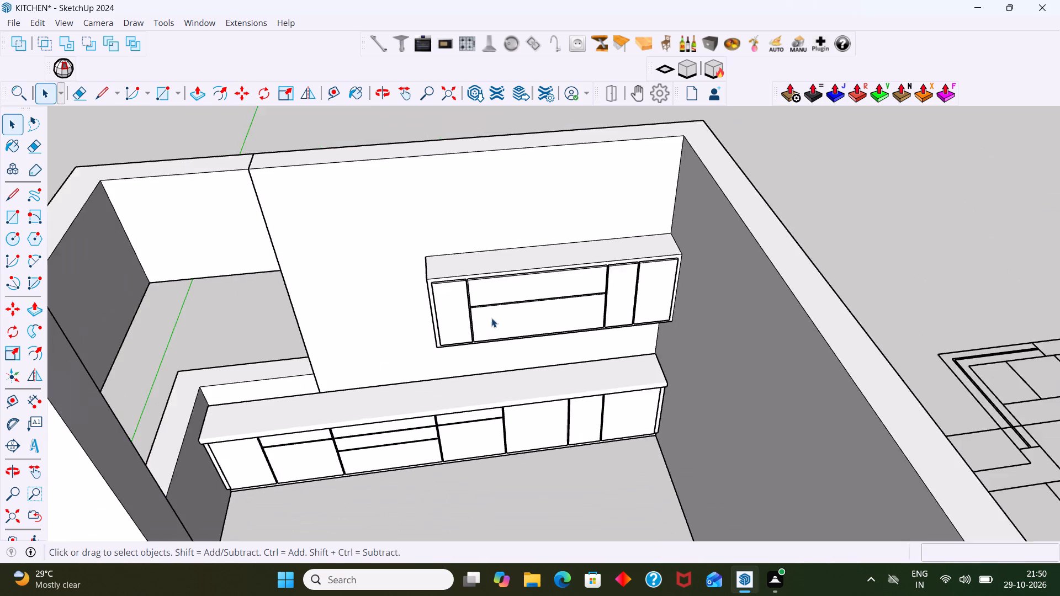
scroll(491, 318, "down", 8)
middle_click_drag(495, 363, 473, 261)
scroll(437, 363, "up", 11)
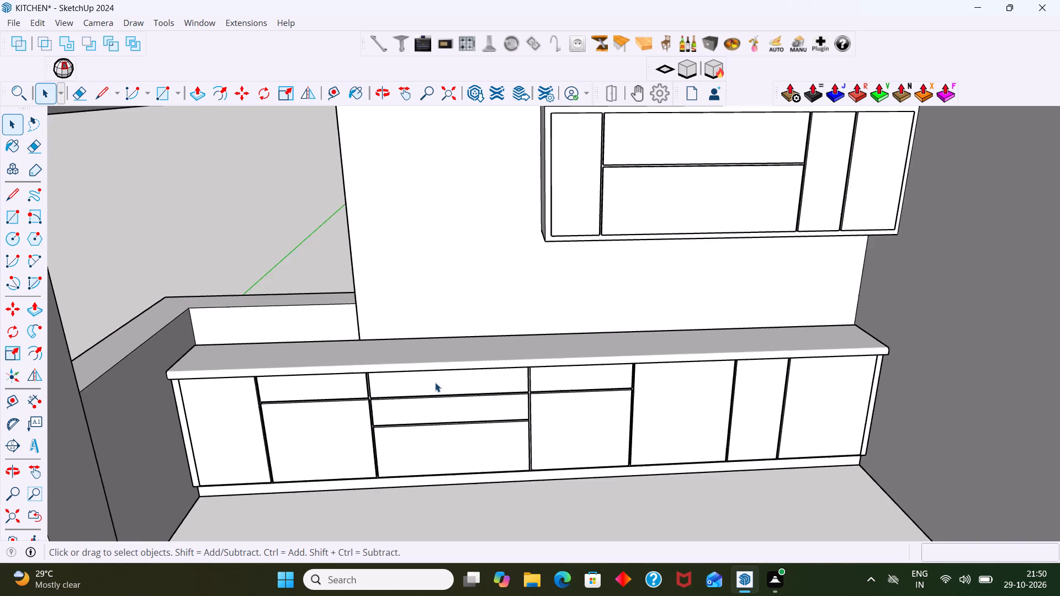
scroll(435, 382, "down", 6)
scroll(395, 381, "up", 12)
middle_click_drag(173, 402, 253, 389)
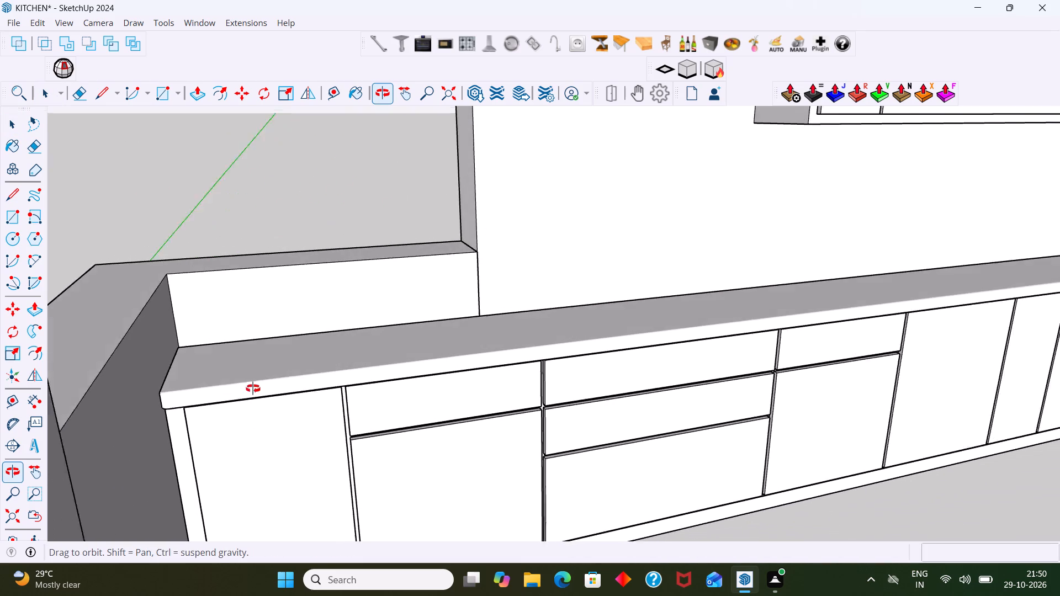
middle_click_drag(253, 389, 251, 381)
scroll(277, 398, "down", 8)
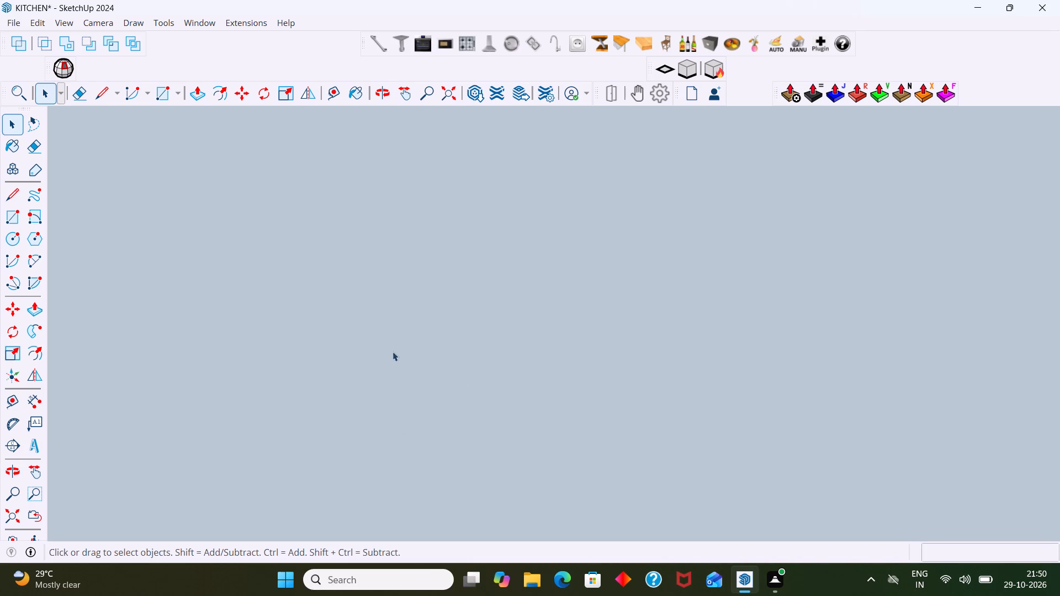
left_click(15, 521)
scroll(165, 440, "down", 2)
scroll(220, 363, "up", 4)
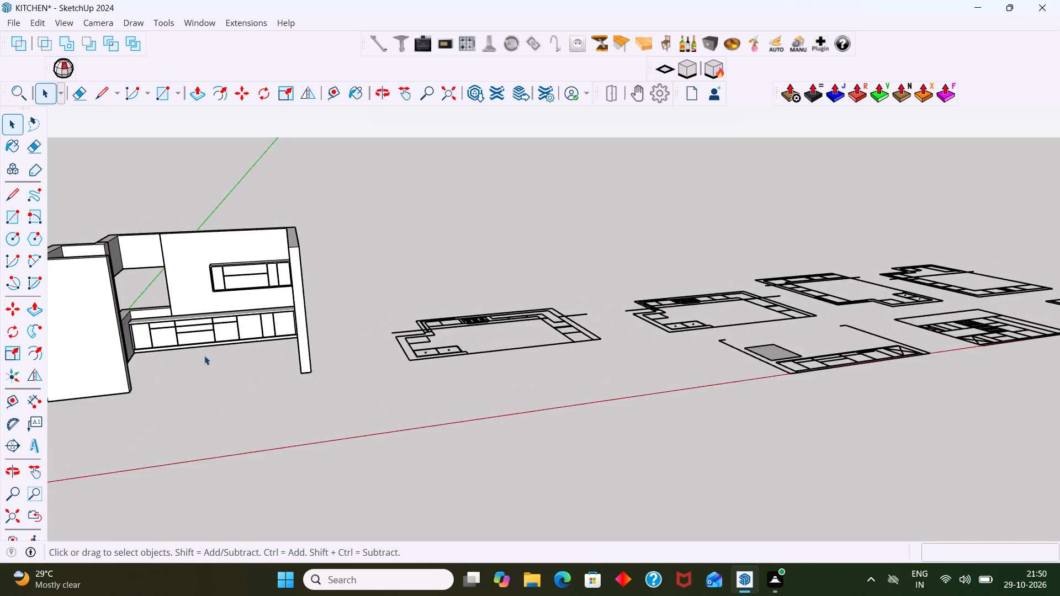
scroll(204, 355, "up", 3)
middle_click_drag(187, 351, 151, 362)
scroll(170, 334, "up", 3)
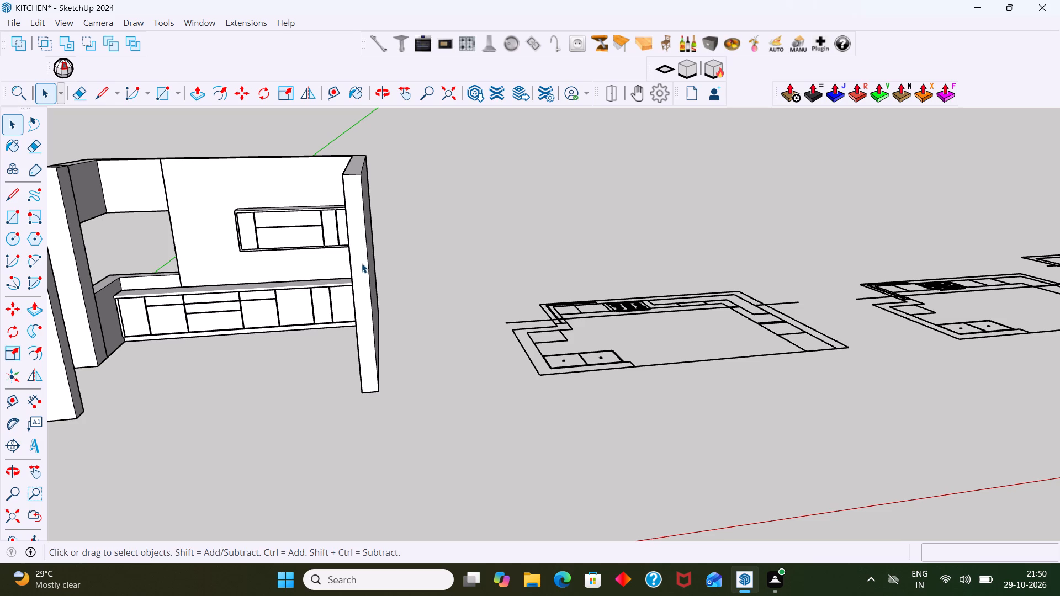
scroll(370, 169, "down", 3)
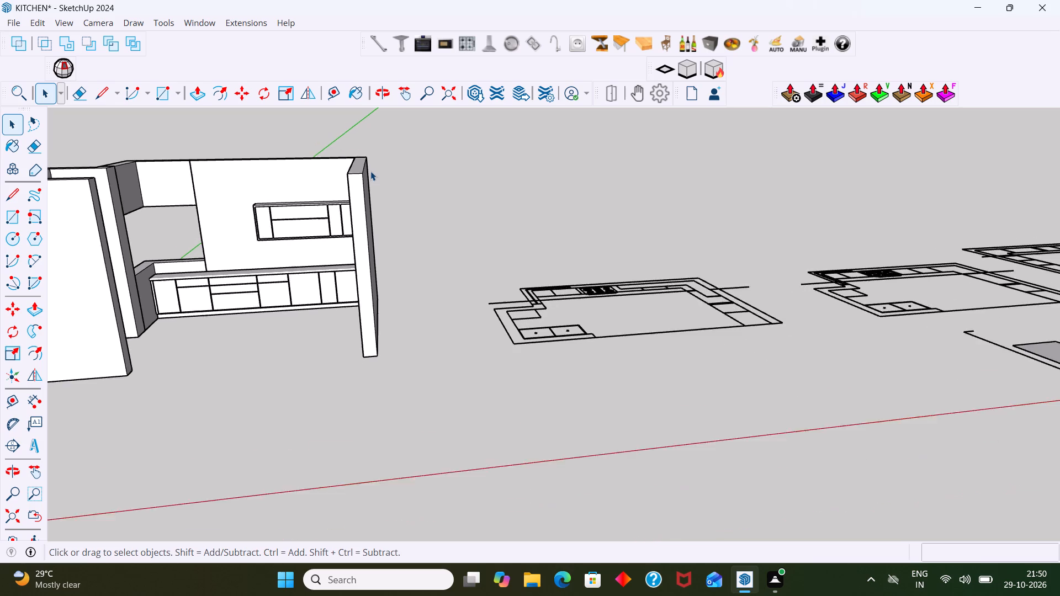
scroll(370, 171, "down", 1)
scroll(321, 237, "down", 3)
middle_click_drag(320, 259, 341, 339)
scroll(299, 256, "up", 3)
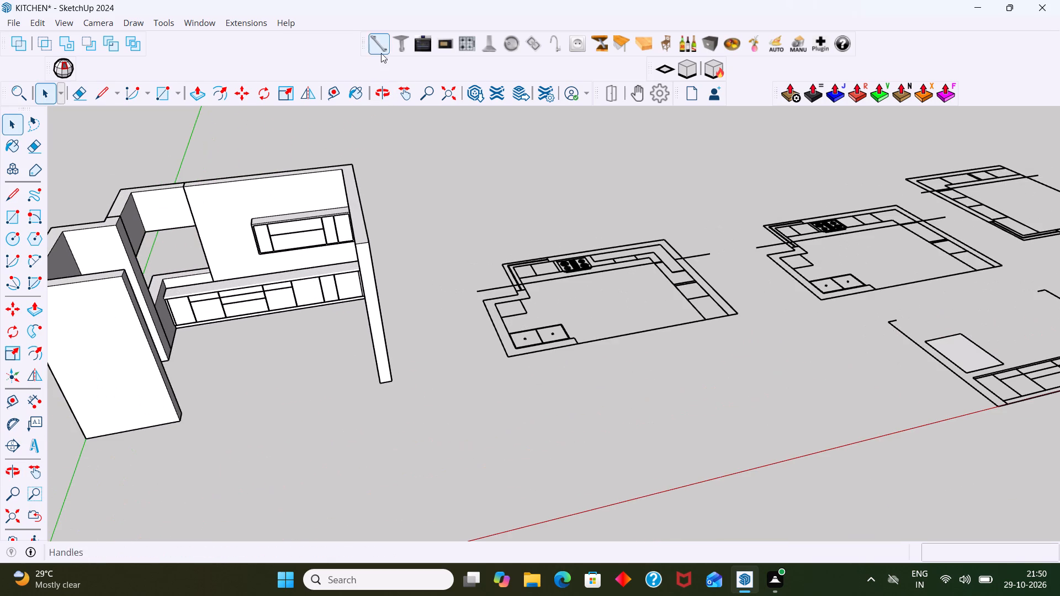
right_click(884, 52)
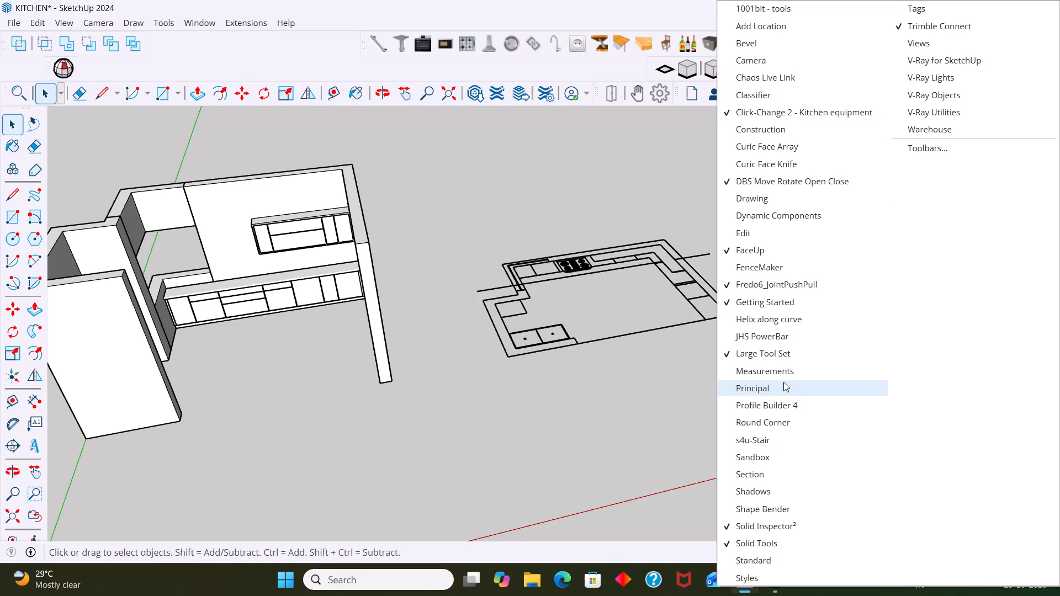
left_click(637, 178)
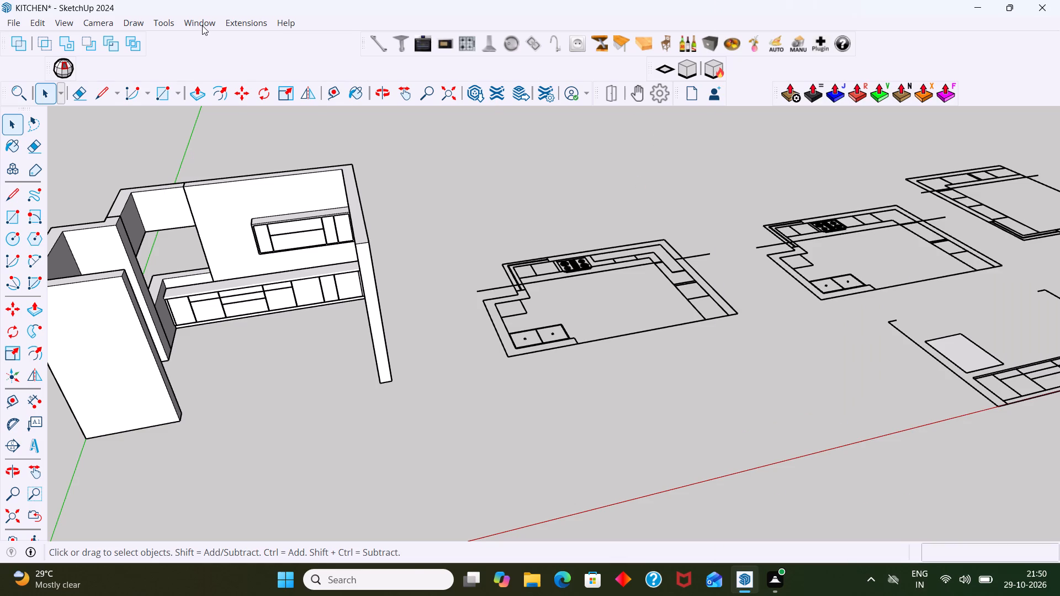
Add a new tray that contains only the Materials dialog.
left_click(202, 24)
left_click(221, 82)
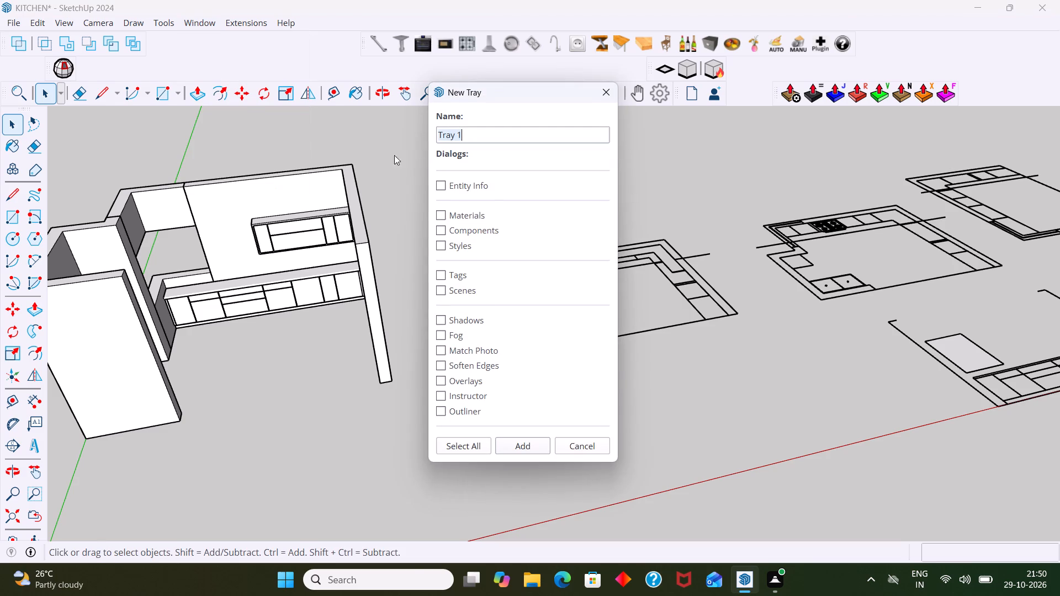
left_click(459, 219)
left_click(505, 450)
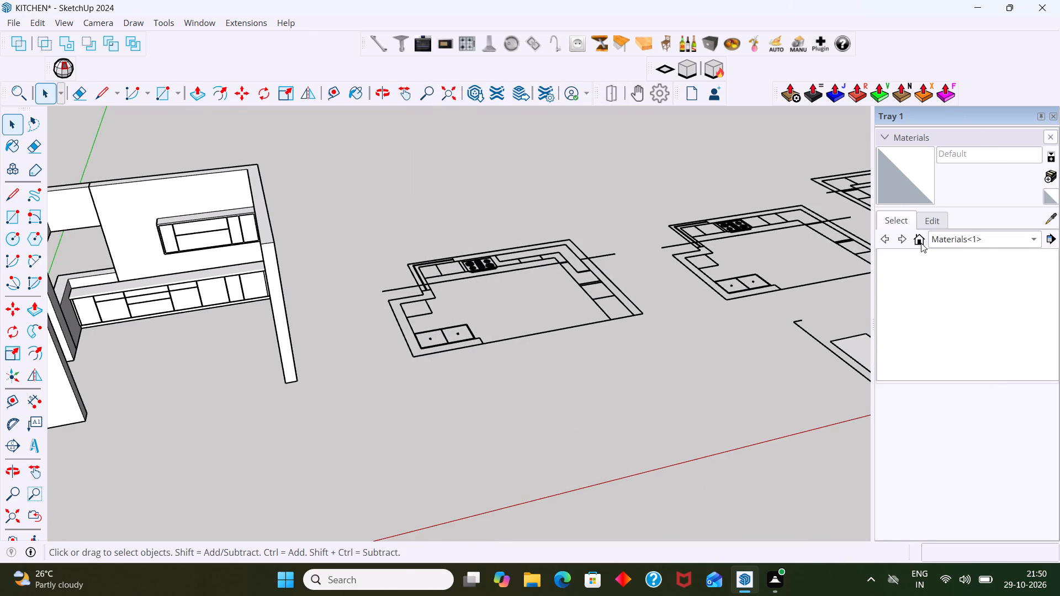
Choose red Color A05 from the Colors collection and paint the base cabinet's end door beside the long side wall.
left_click(904, 241)
left_click(1033, 239)
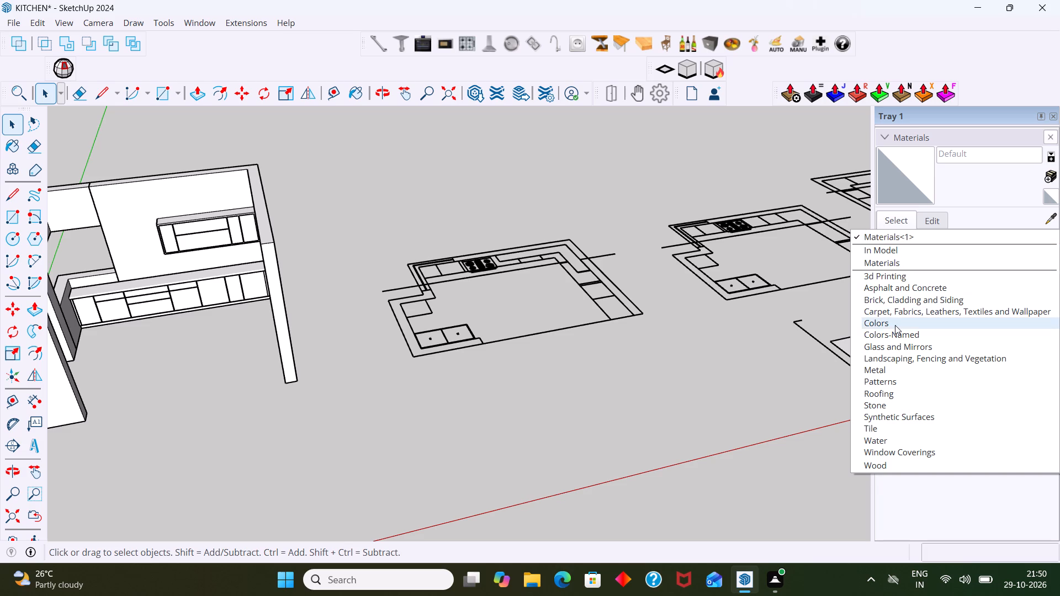
left_click(895, 325)
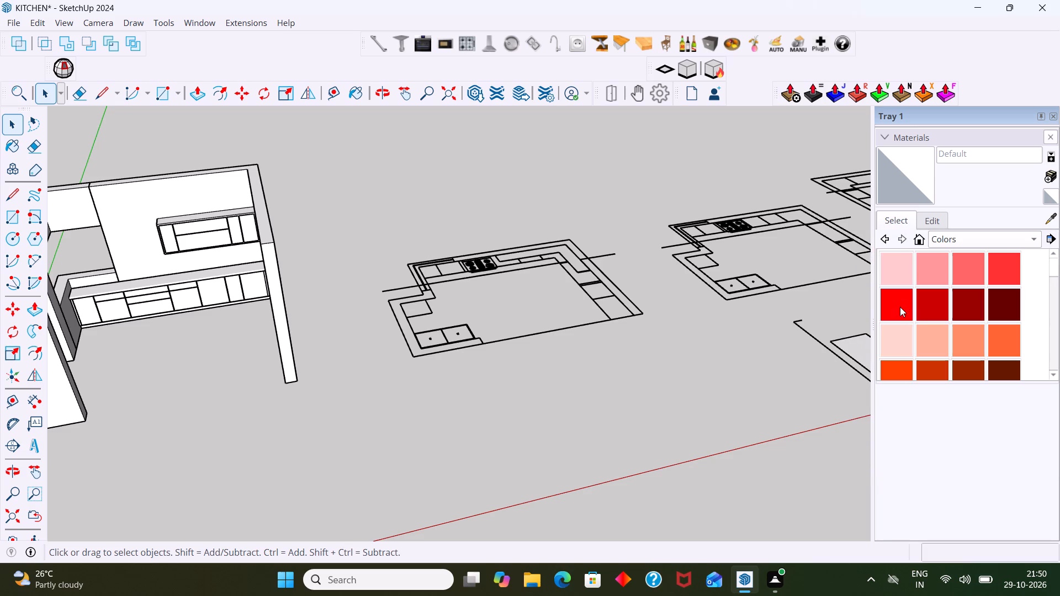
left_click(891, 304)
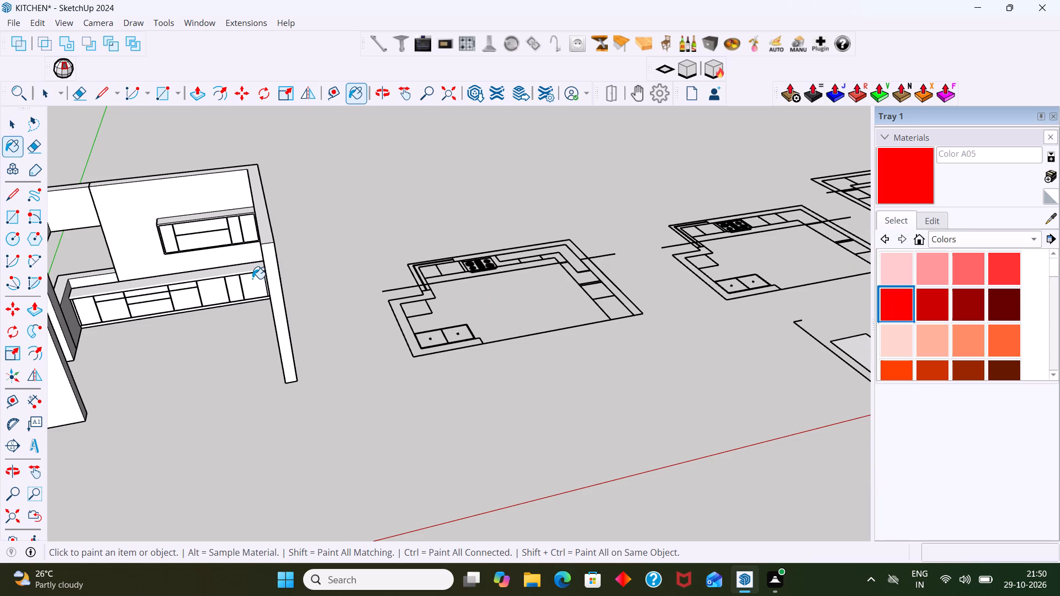
scroll(246, 280, "up", 3)
scroll(214, 249, "up", 4)
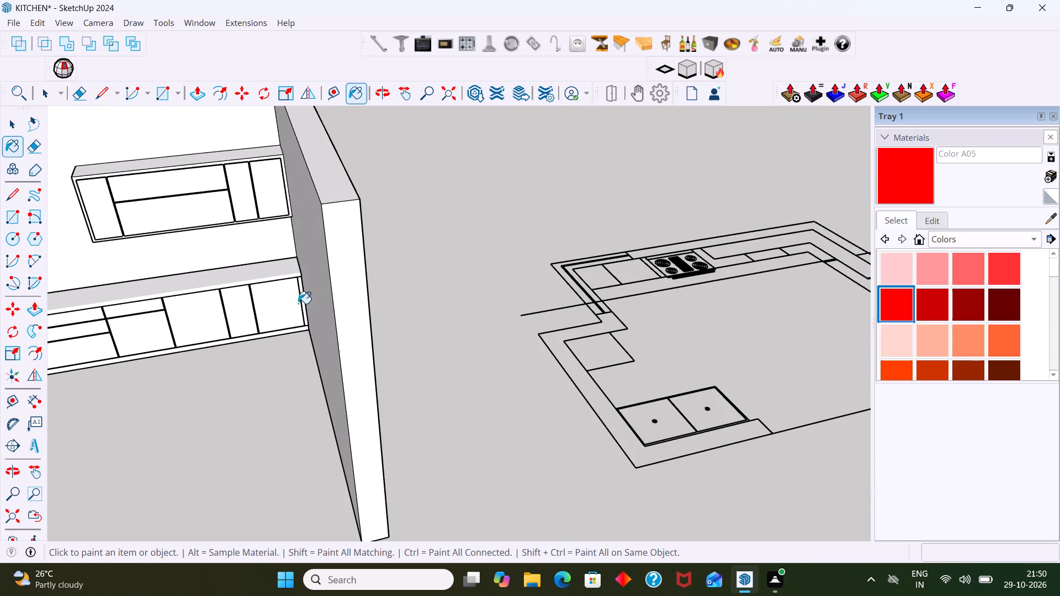
scroll(300, 303, "up", 1)
middle_click_drag(304, 296, 333, 302)
left_click(267, 308)
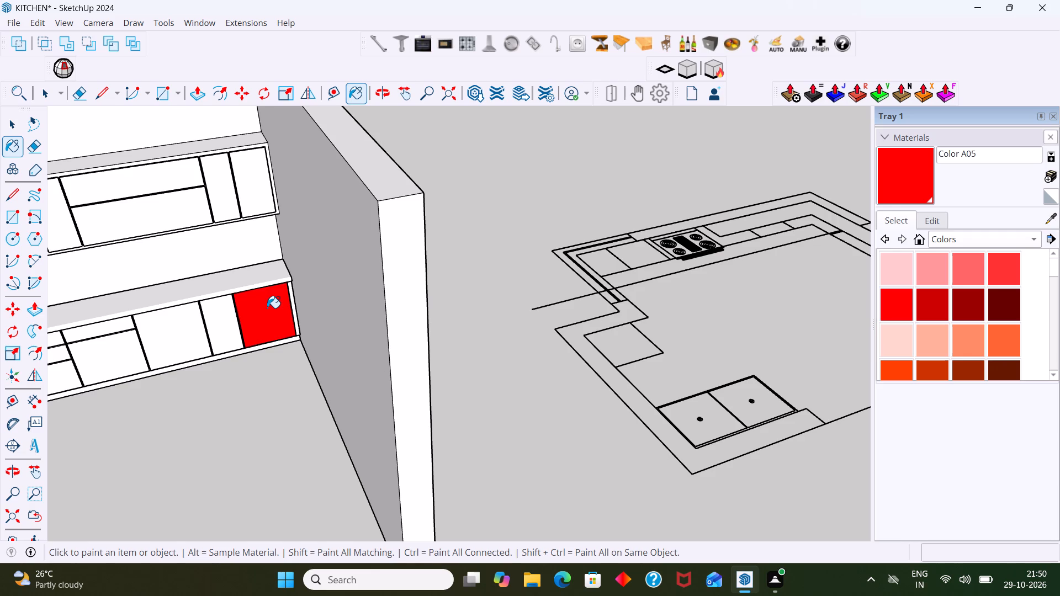
Paint the lowest front of the base cabinet's wide three-drawer unit with red Color A05.
middle_click_drag(268, 301, 448, 312, "shift")
scroll(436, 315, "up", 2)
middle_click_drag(429, 315, 419, 253)
scroll(464, 361, "up", 1)
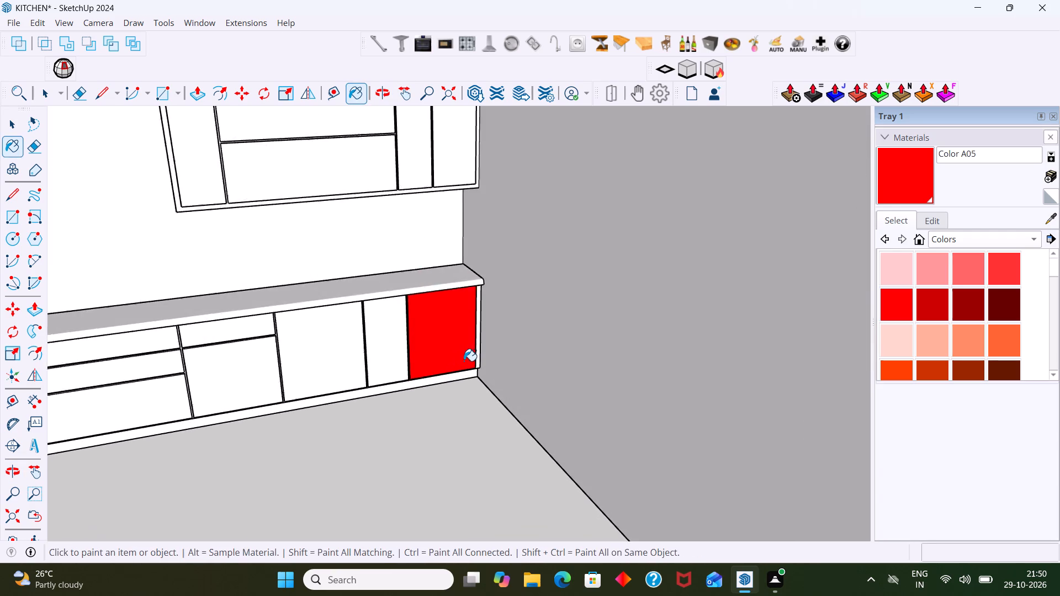
scroll(463, 365, "down", 2)
scroll(463, 365, "up", 8)
middle_click_drag(402, 350, 521, 273, "shift")
scroll(521, 273, "up", 1)
scroll(521, 273, "down", 3)
scroll(522, 273, "up", 3)
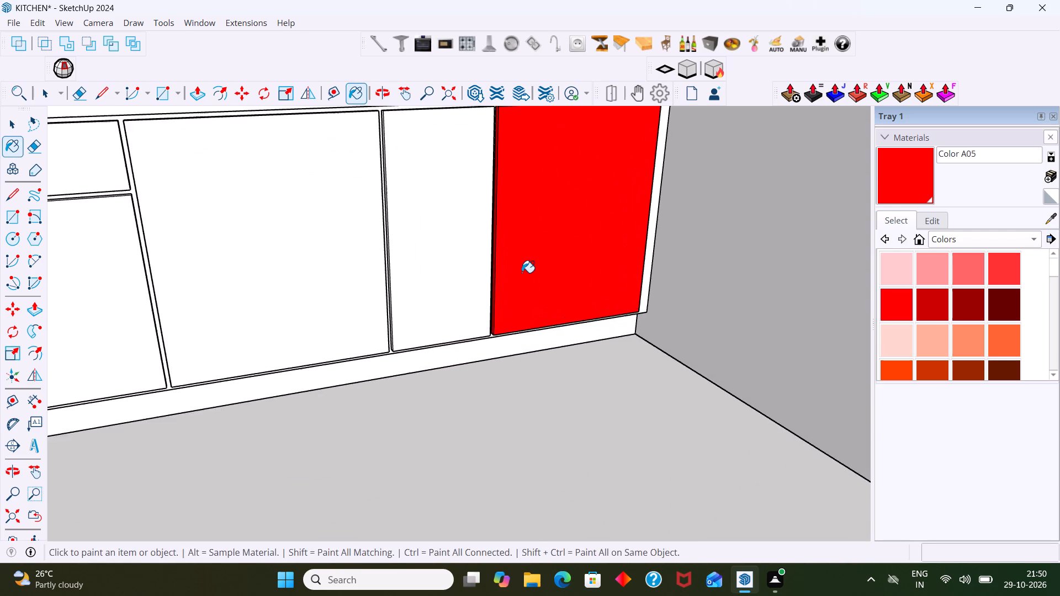
scroll(522, 273, "up", 1)
middle_click_drag(522, 273, 568, 267)
scroll(565, 270, "down", 9)
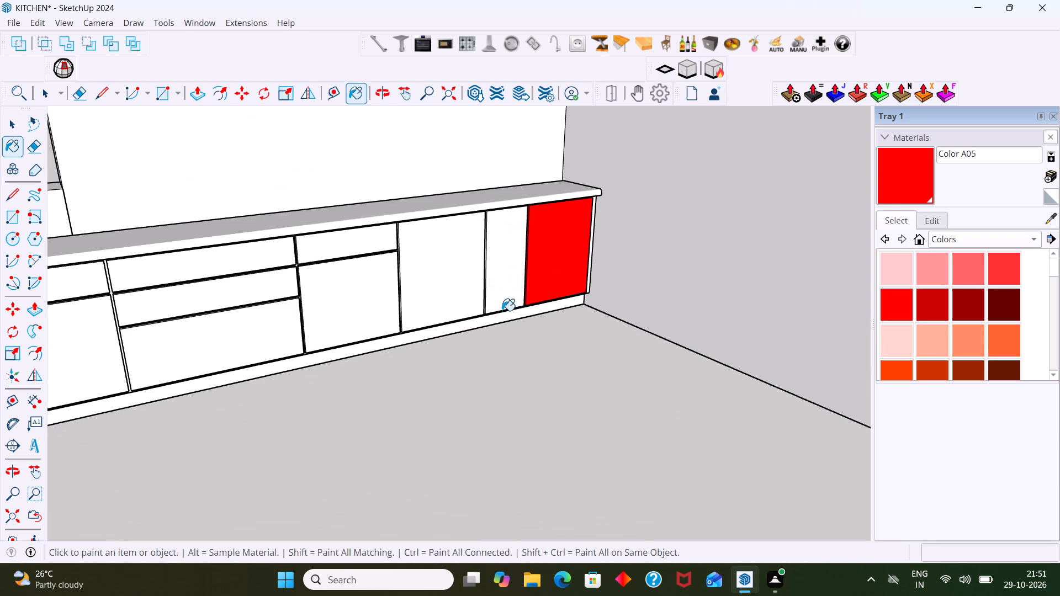
scroll(353, 317, "up", 5)
scroll(302, 305, "down", 3)
left_click(245, 337)
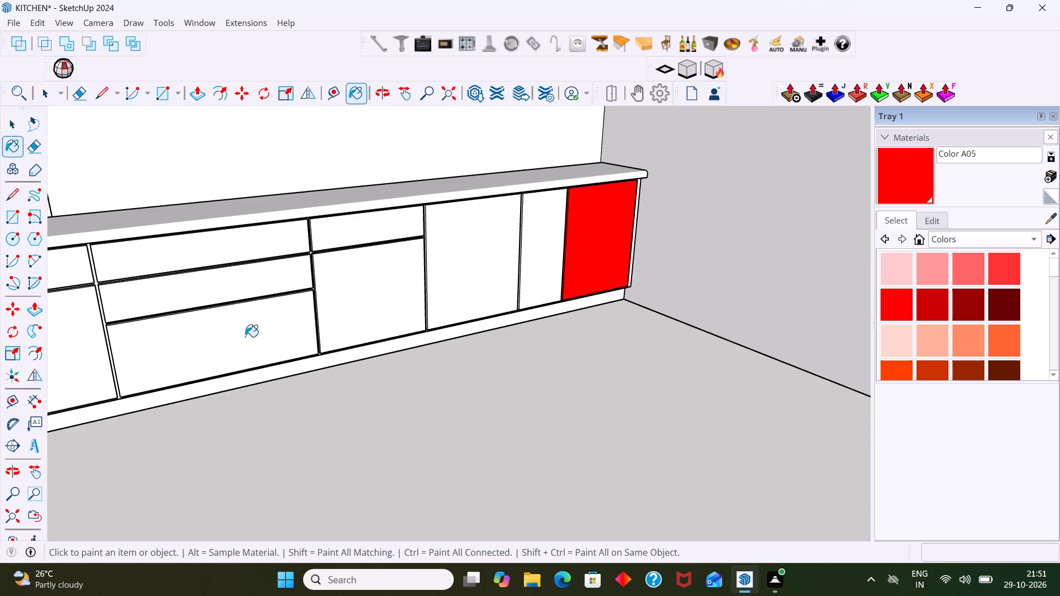
Paint the base cabinet's opposite end door and the small drawer front beside the three-drawer unit with red Color A05.
scroll(259, 322, "down", 3)
middle_click_drag(278, 306, 415, 264, "shift")
scroll(414, 264, "down", 1, "shift")
middle_click_drag(415, 264, 283, 262)
scroll(449, 276, "down", 3)
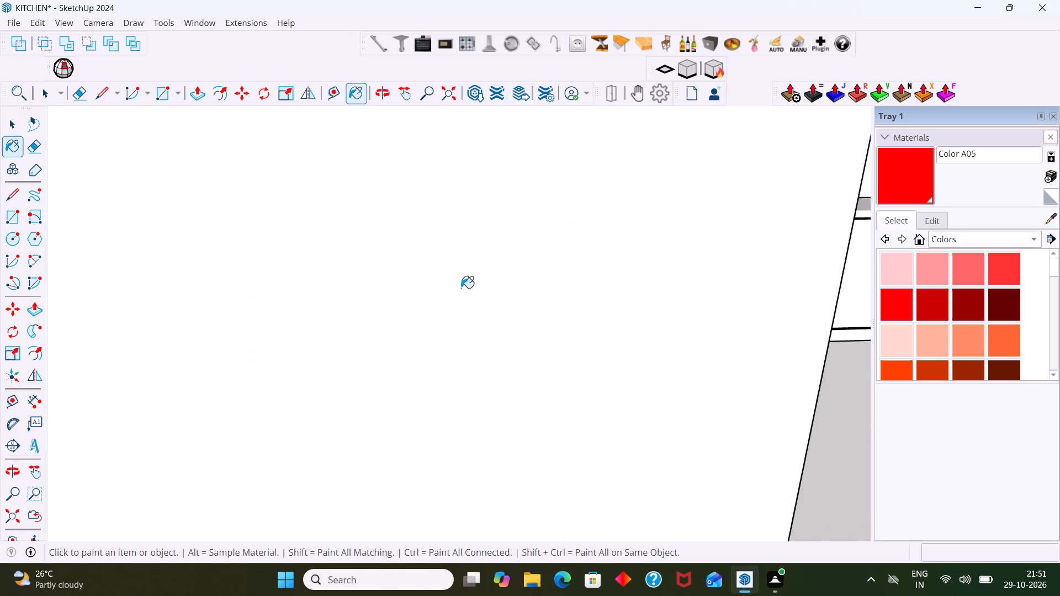
scroll(461, 288, "down", 10)
middle_click_drag(675, 322, 572, 302)
scroll(538, 300, "up", 3)
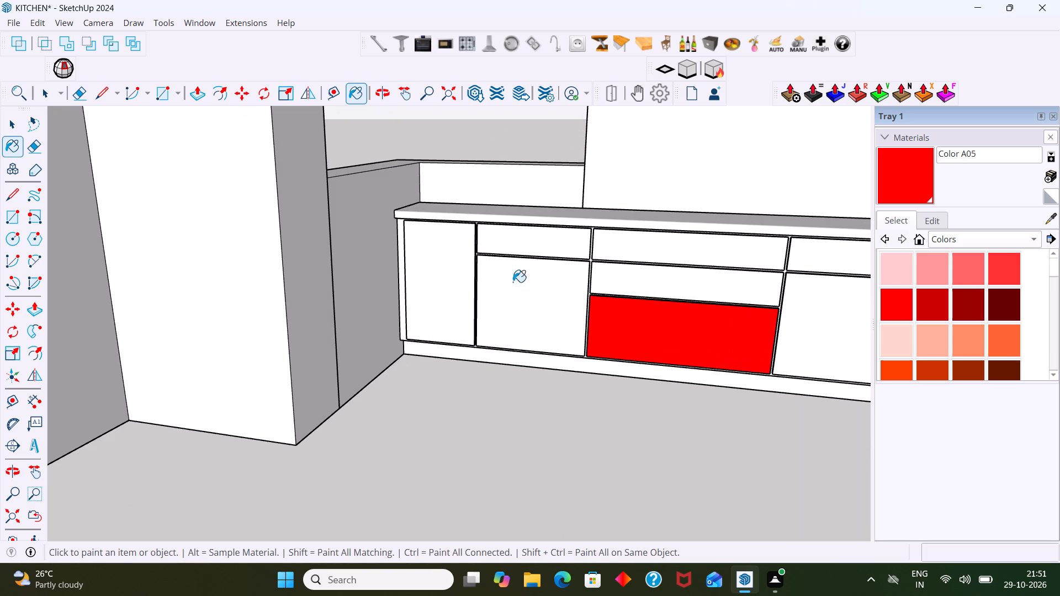
left_click(440, 279)
scroll(506, 300, "down", 3)
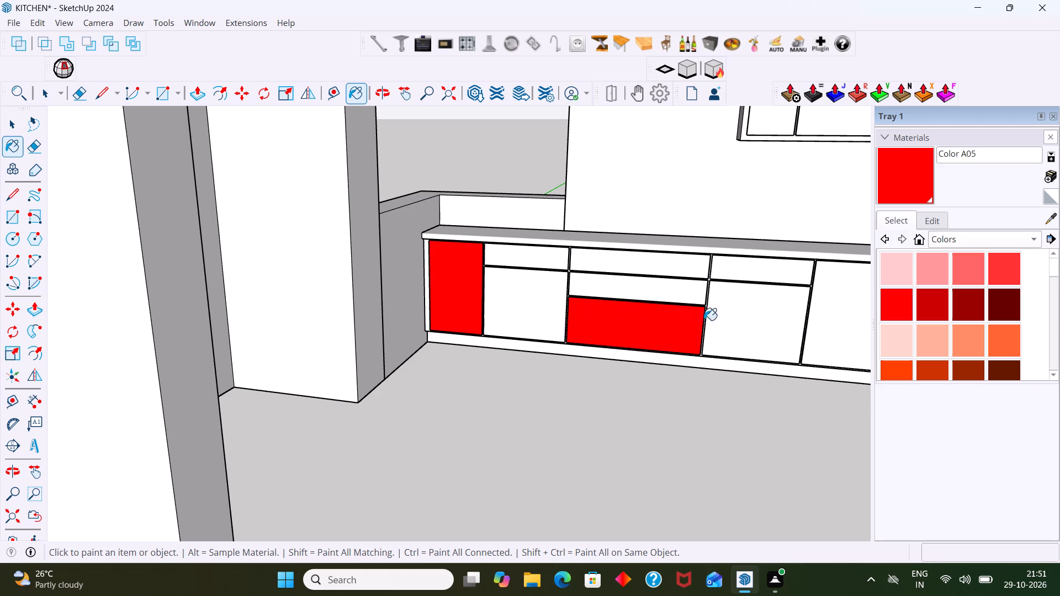
left_click(759, 281)
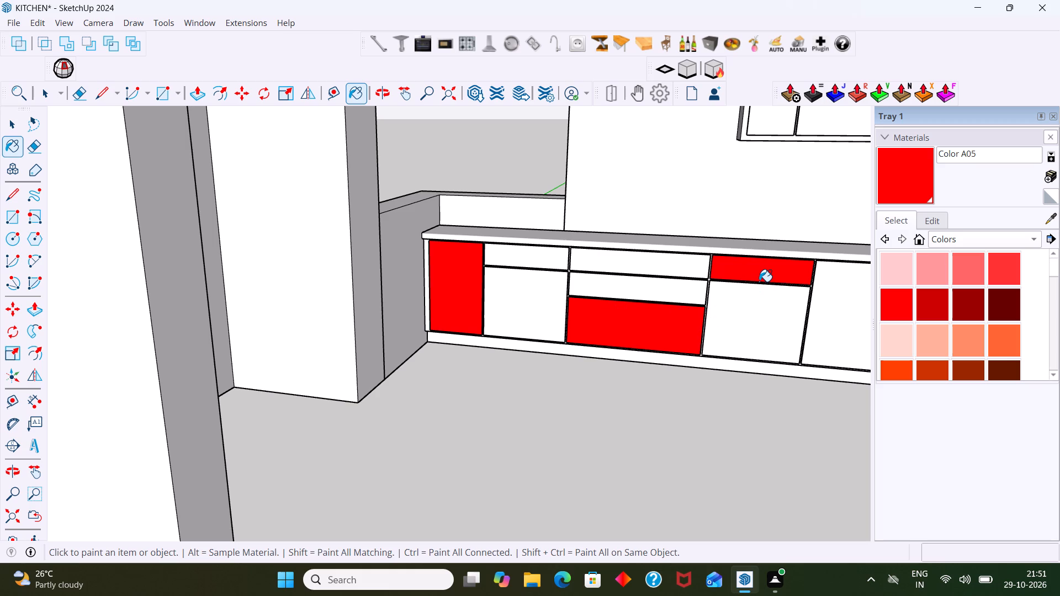
Paint the two doors below the small drawer fronts and the adjacent full-height wide door with green Color F05.
middle_click_drag(759, 280, 582, 233, "shift")
scroll(590, 238, "down", 4)
middle_click_drag(658, 301, 651, 331)
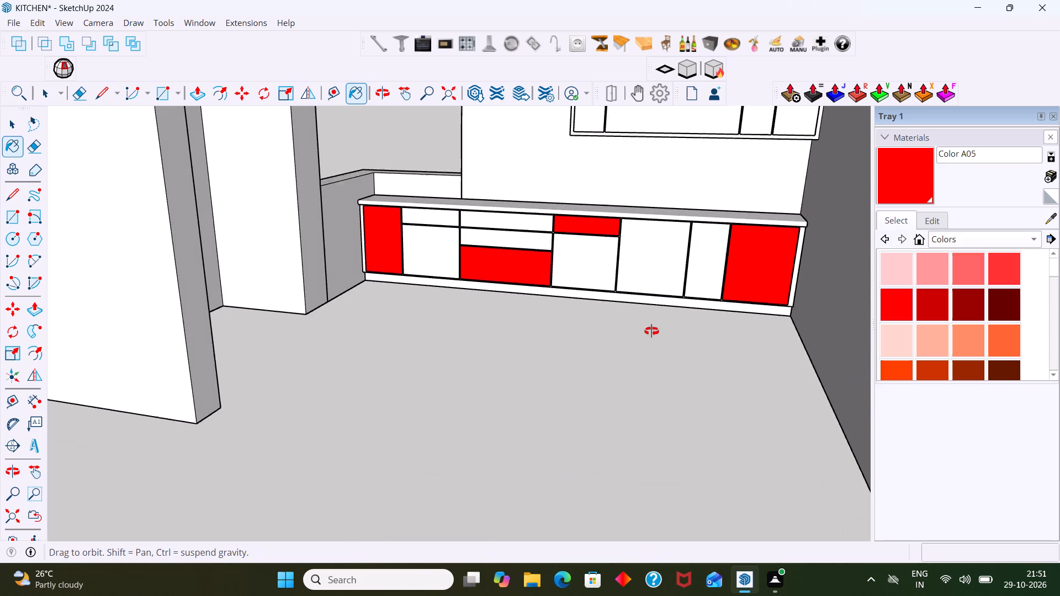
middle_click_drag(651, 331, 650, 334)
scroll(506, 247, "up", 2)
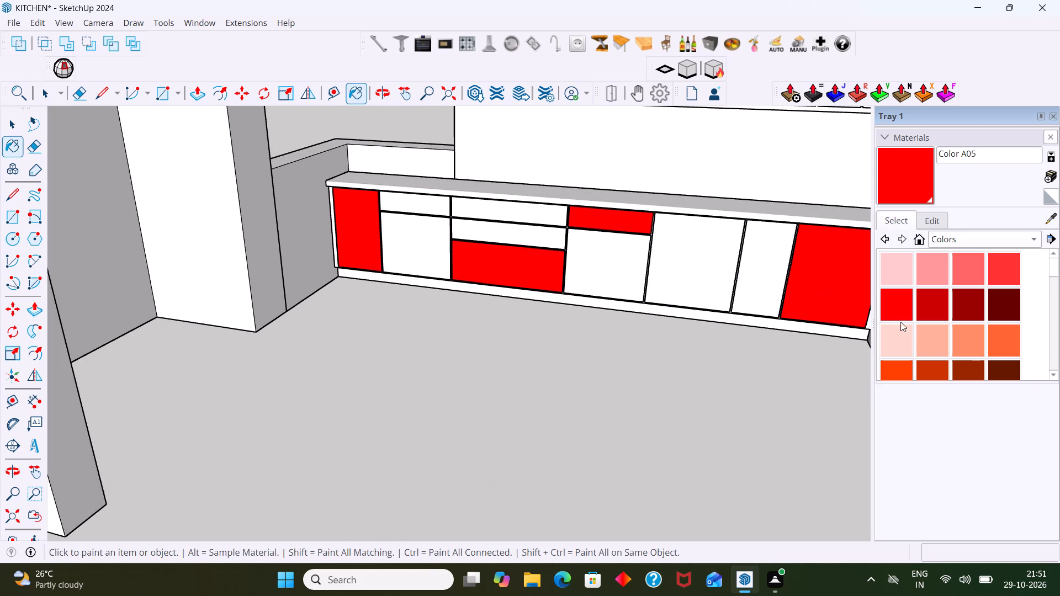
scroll(923, 338, "down", 10)
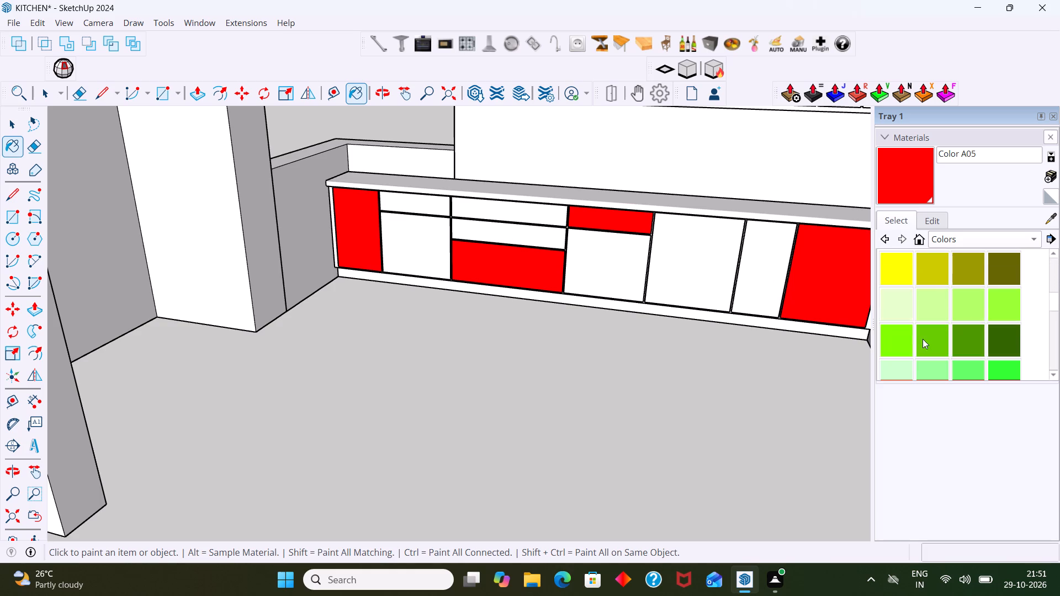
left_click(903, 345)
left_click(693, 263)
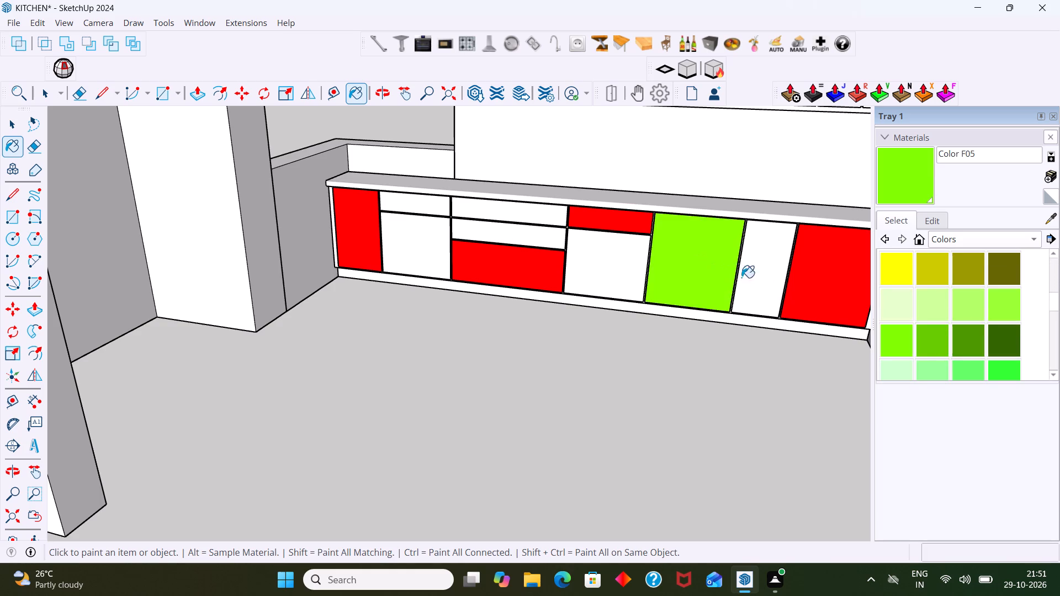
left_click(616, 273)
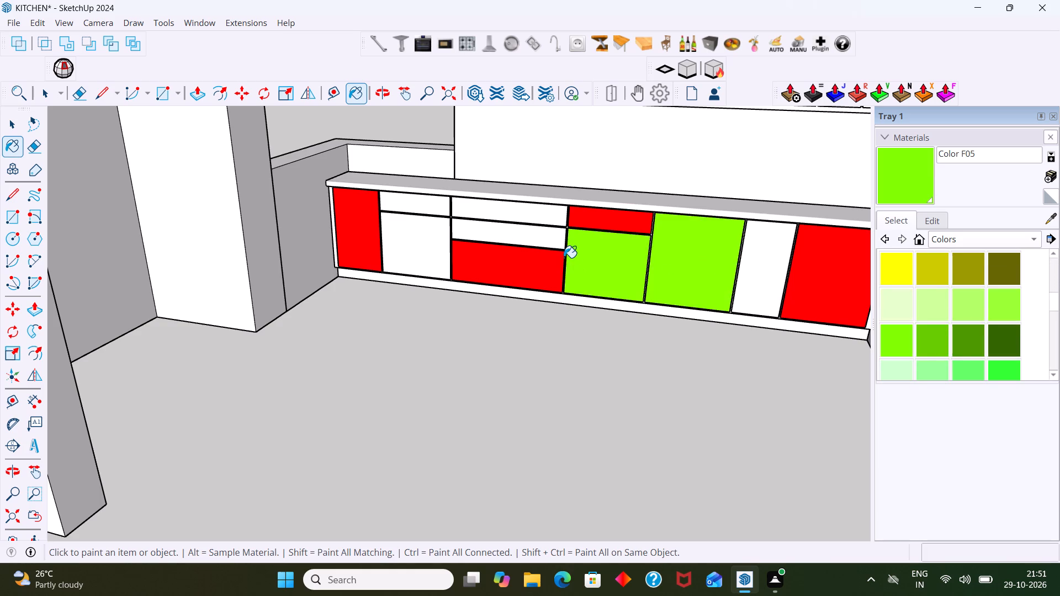
left_click(434, 250)
Paint the base cabinet's narrow door between the green and red doors with light cyan Color H02.
scroll(642, 279, "down", 4)
middle_click_drag(650, 302, 683, 315)
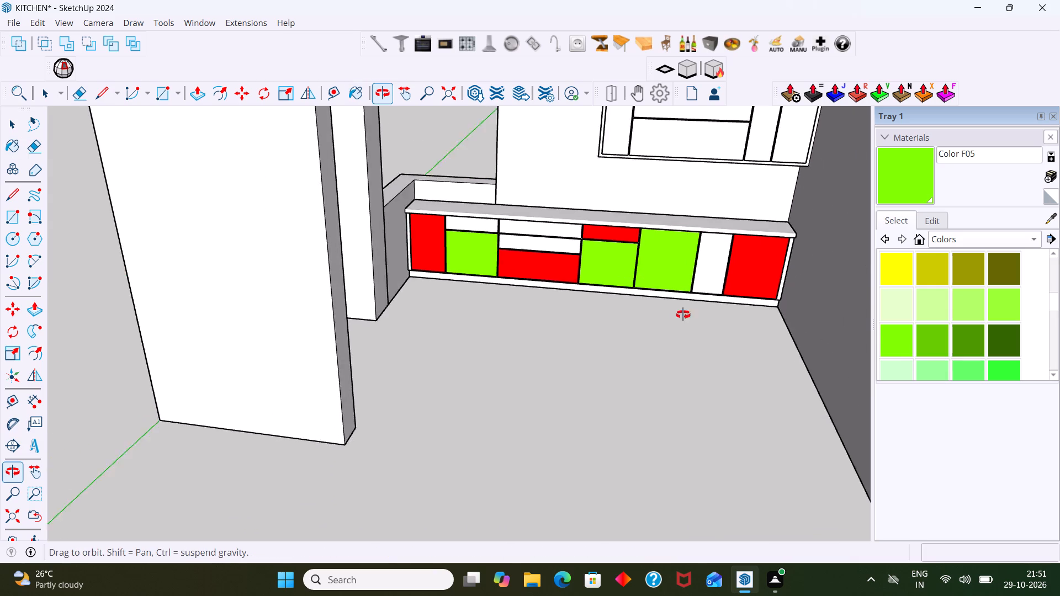
middle_click_drag(683, 315, 717, 320)
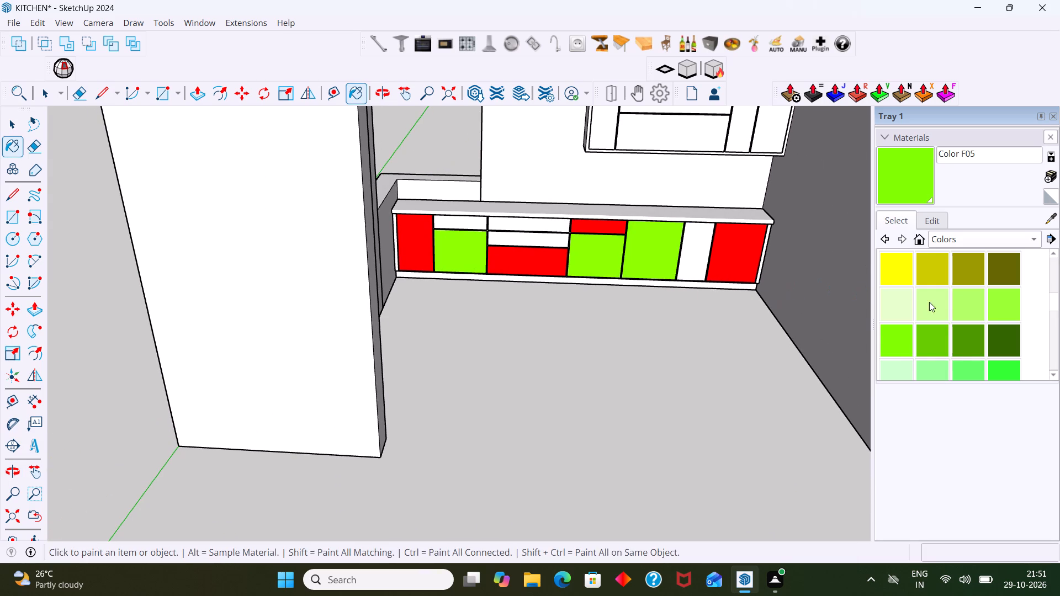
scroll(940, 317, "down", 5)
left_click(936, 274)
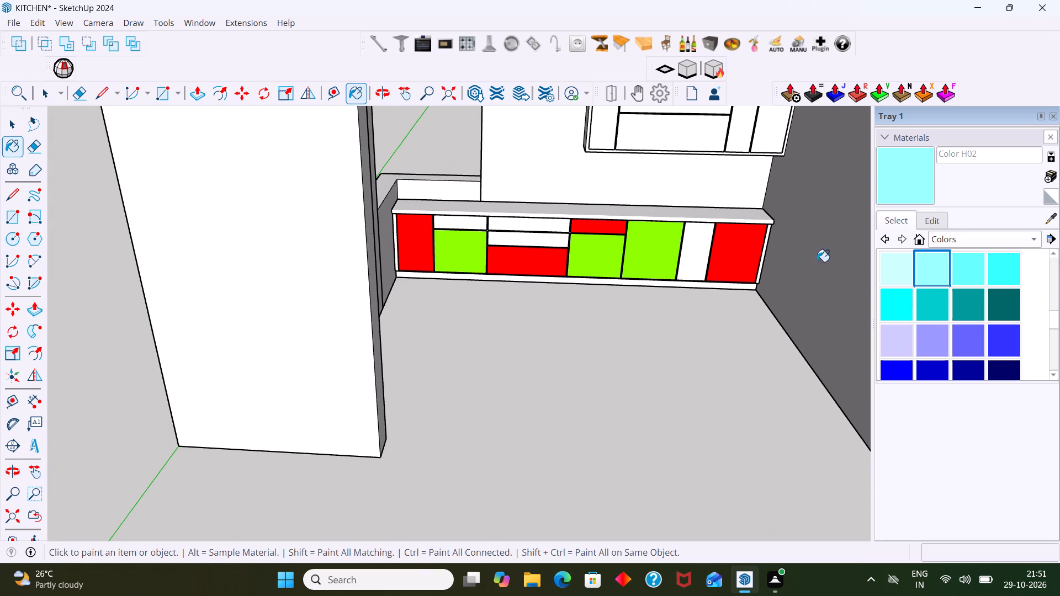
left_click(699, 262)
scroll(697, 277, "up", 6)
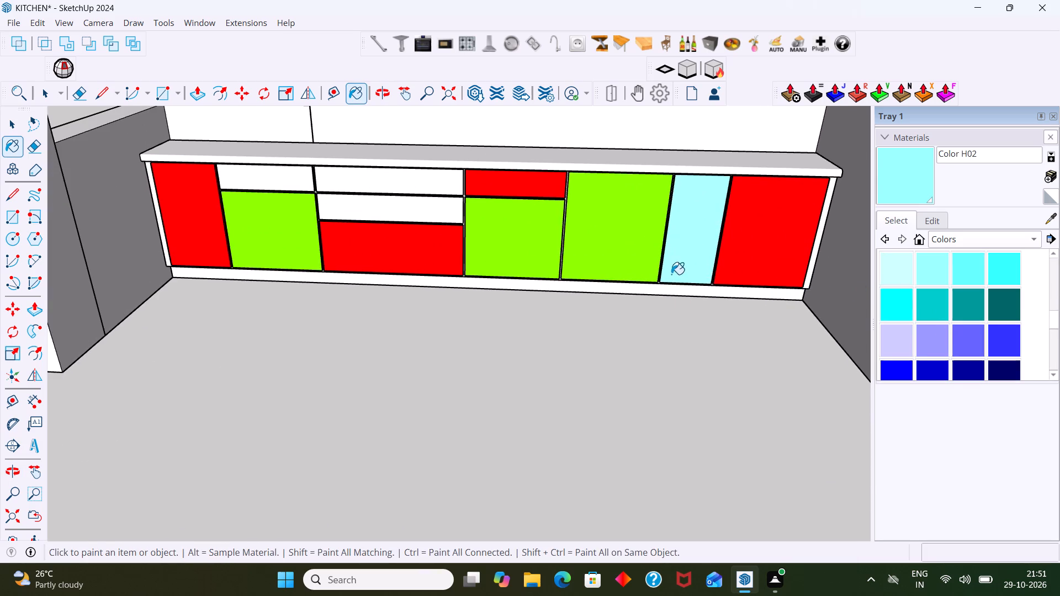
Paint the wide full-height door, the door below the red drawer front and the small front above the green door with light cyan Color H02.
left_click(621, 247)
left_click(538, 260)
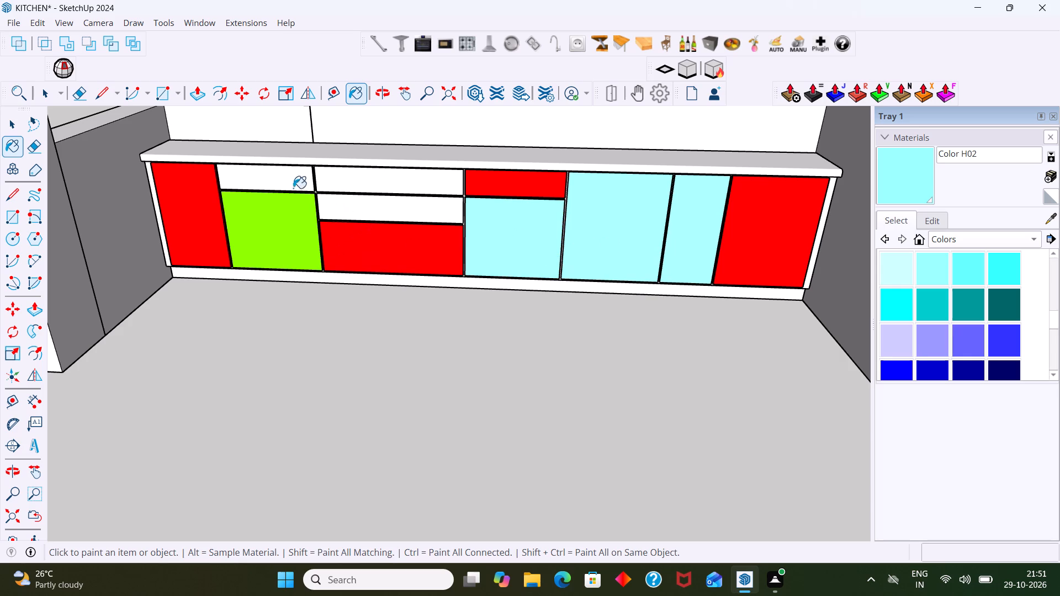
left_click(278, 182)
scroll(369, 259, "down", 5)
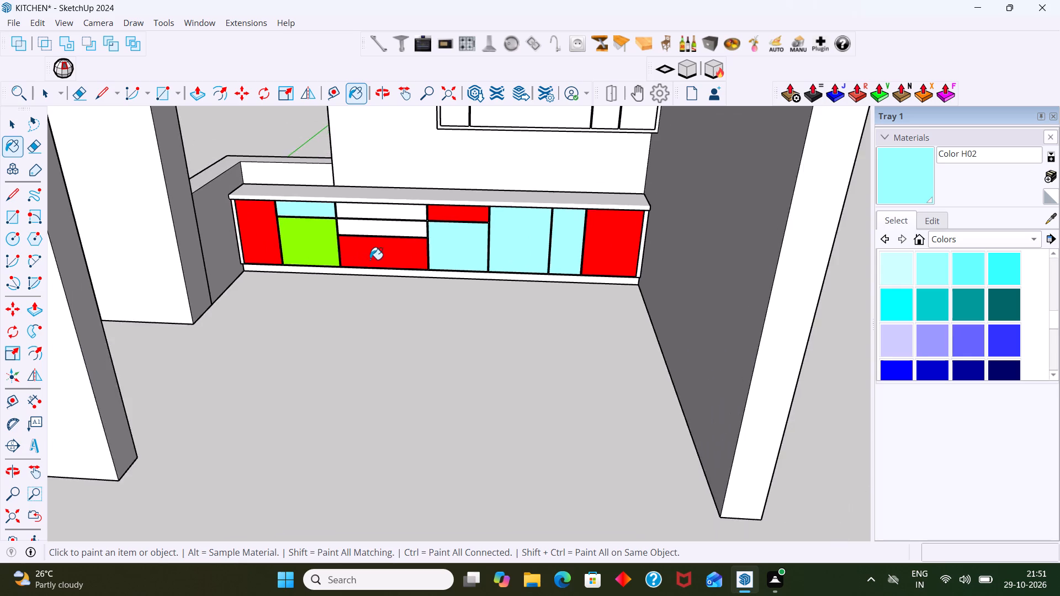
middle_click_drag(370, 259, 457, 267)
scroll(458, 267, "up", 5)
scroll(458, 267, "down", 2)
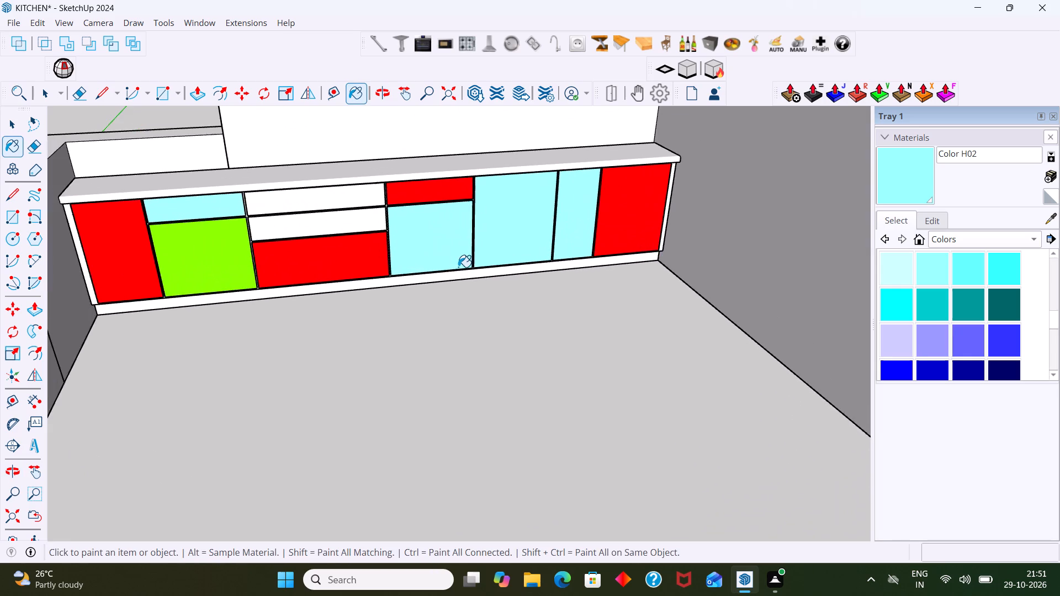
scroll(403, 249, "up", 1)
scroll(777, 317, "down", 1)
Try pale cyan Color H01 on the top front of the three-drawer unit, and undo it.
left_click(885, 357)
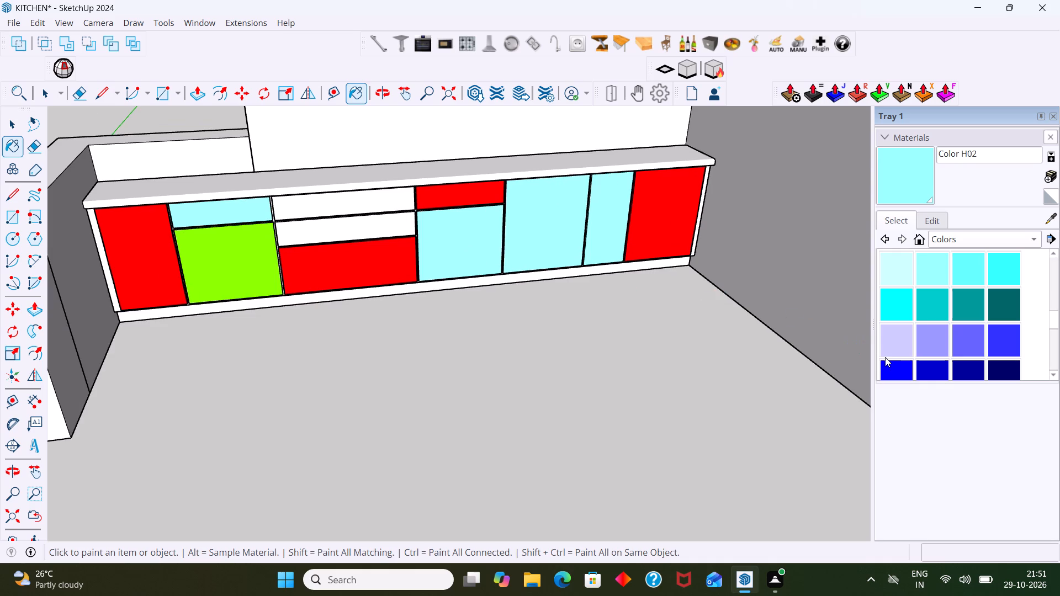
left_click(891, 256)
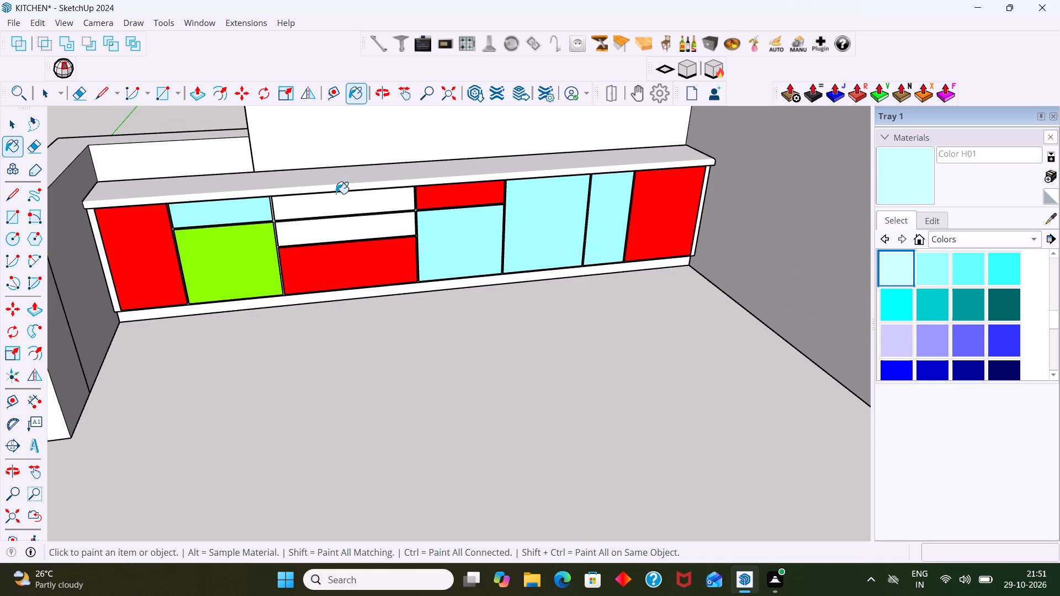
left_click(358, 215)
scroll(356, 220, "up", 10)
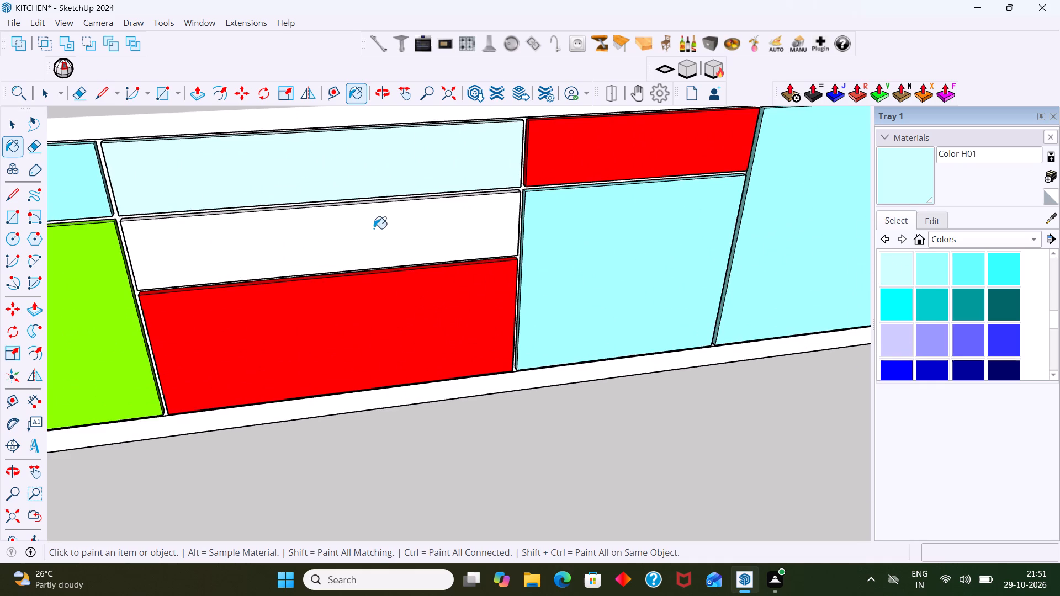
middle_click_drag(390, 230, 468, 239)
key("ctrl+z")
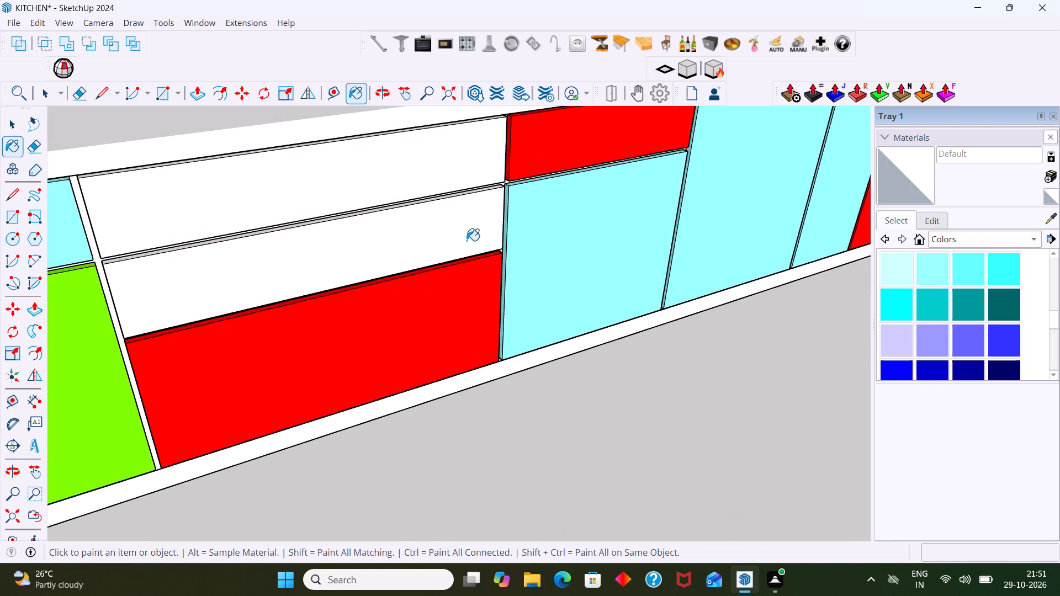
Paint the middle front of the wide three-drawer unit with light cyan Color H02, leaving its top front unpainted.
left_click(944, 264)
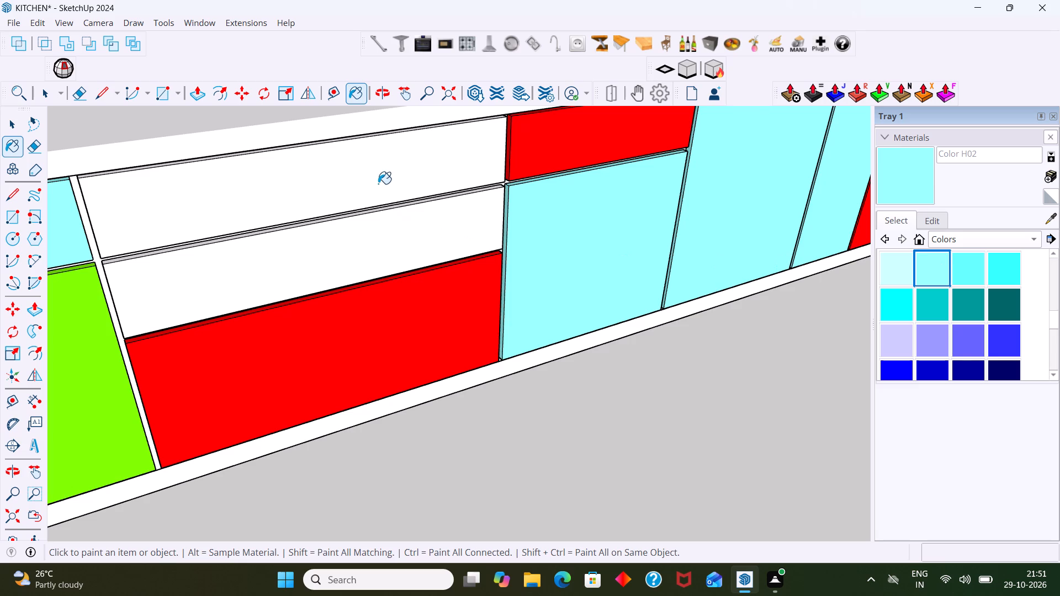
left_click(378, 184)
scroll(389, 244, "down", 1)
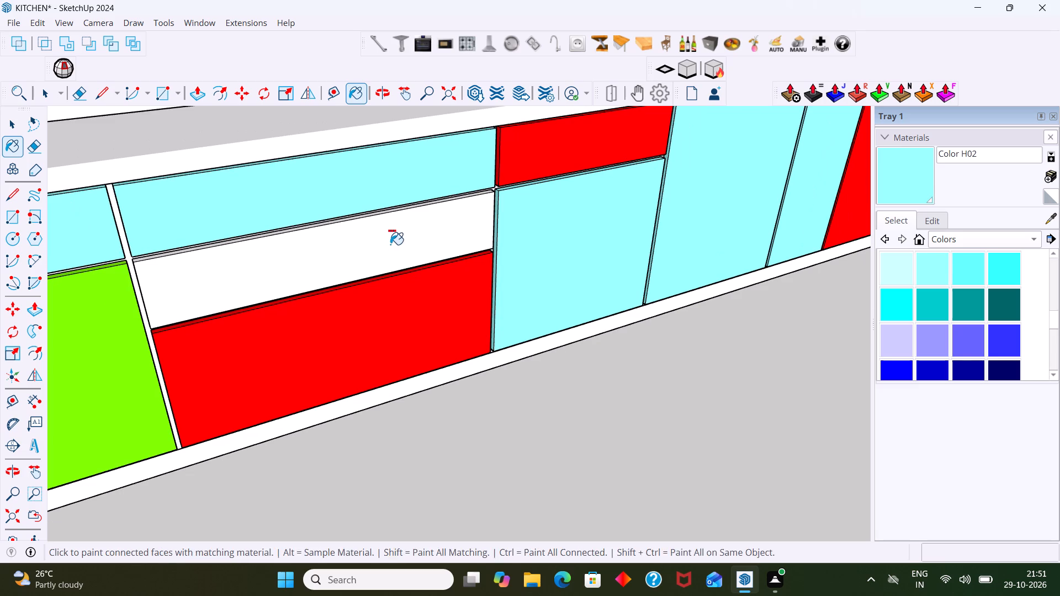
key("ctrl+z")
left_click(387, 245)
scroll(386, 245, "down", 5)
middle_click_drag(481, 272, 420, 243)
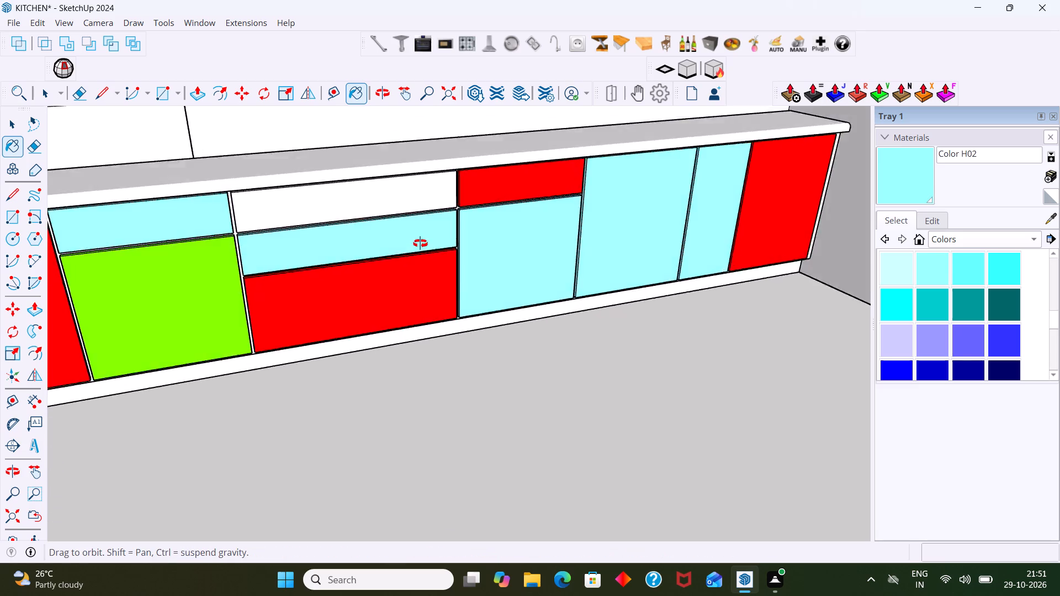
middle_click_drag(420, 243, 298, 242)
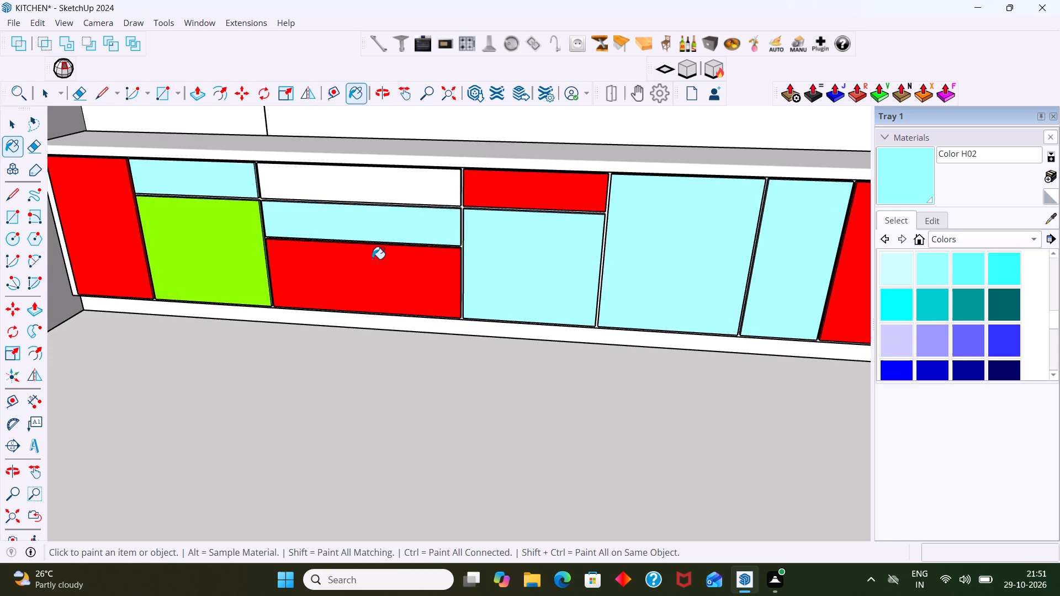
scroll(506, 257, "down", 4)
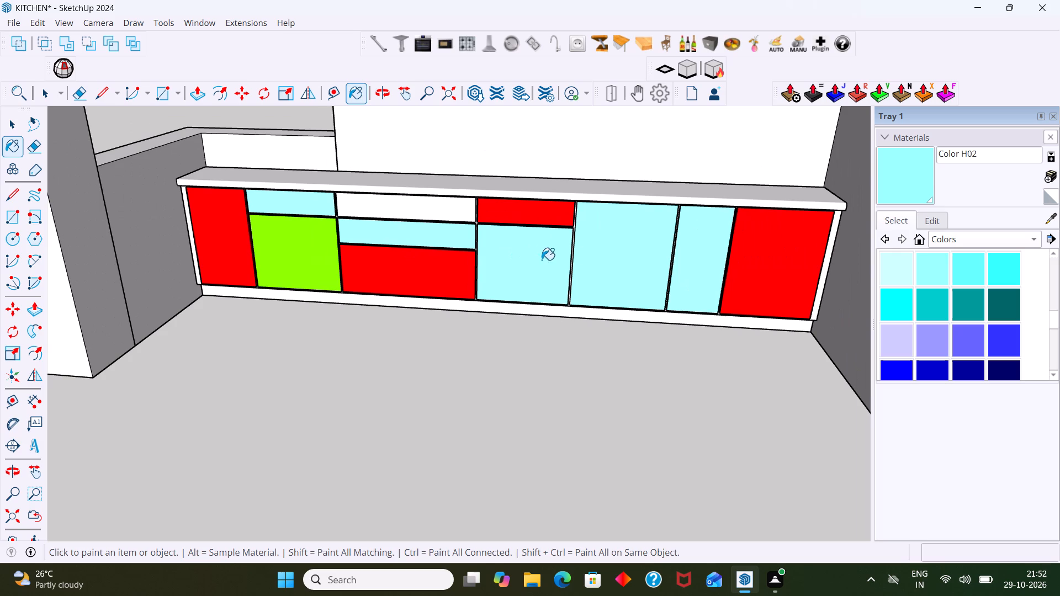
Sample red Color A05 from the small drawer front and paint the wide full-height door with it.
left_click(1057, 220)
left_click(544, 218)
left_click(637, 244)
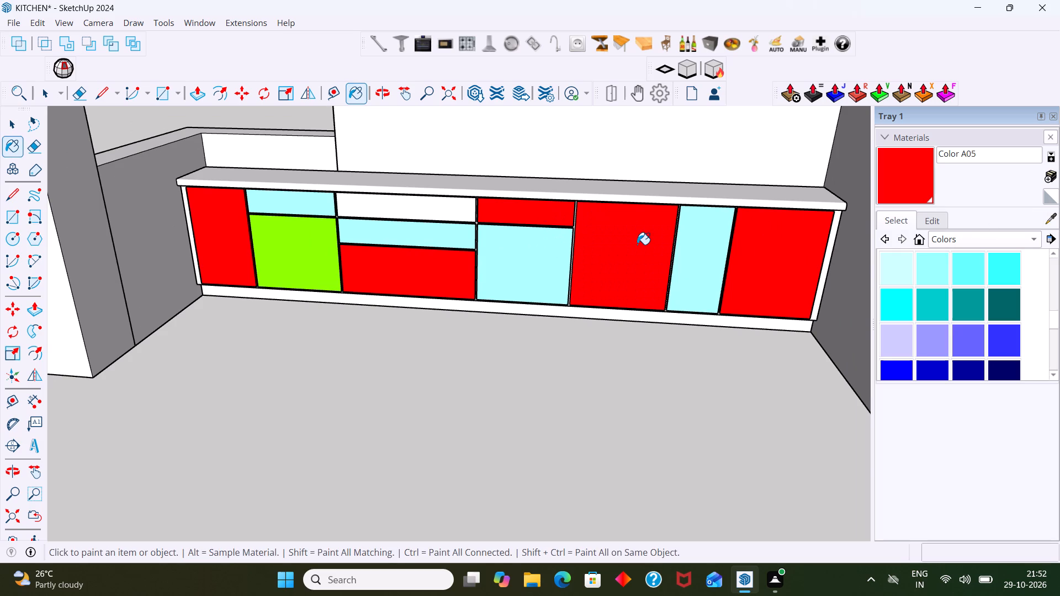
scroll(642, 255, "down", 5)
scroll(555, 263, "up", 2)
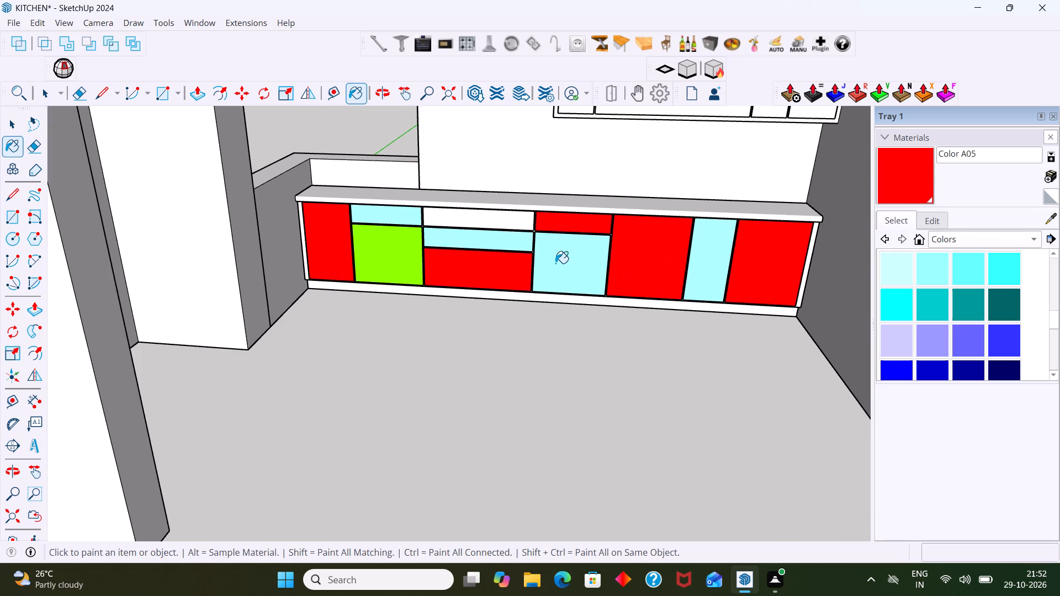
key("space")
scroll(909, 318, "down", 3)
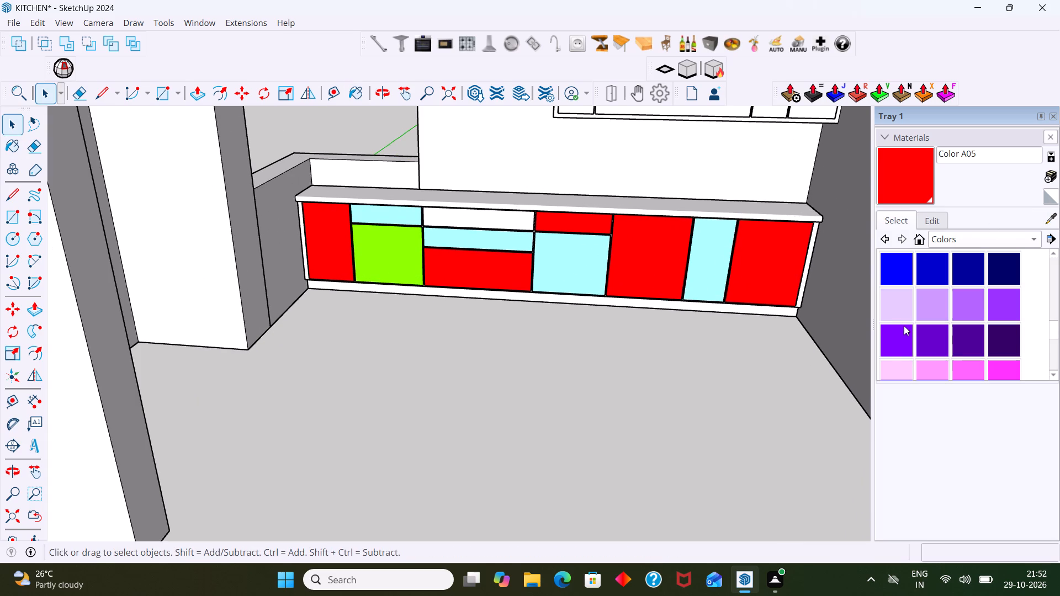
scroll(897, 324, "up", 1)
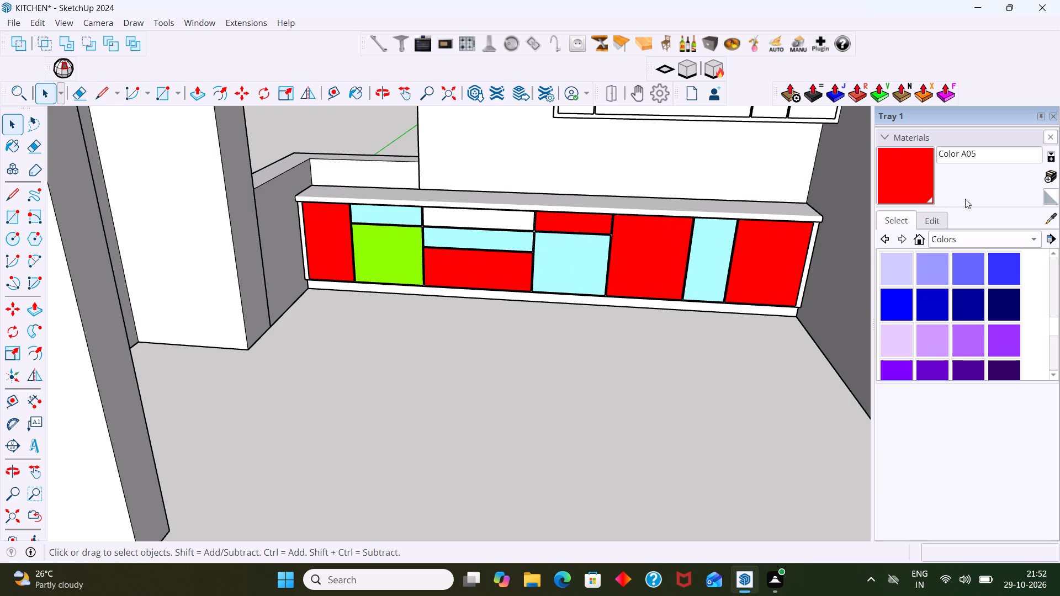
Sample green Color F05 and paint the three-drawer unit's top front and the wide full-height door with it.
left_click(1053, 225)
left_click(395, 236)
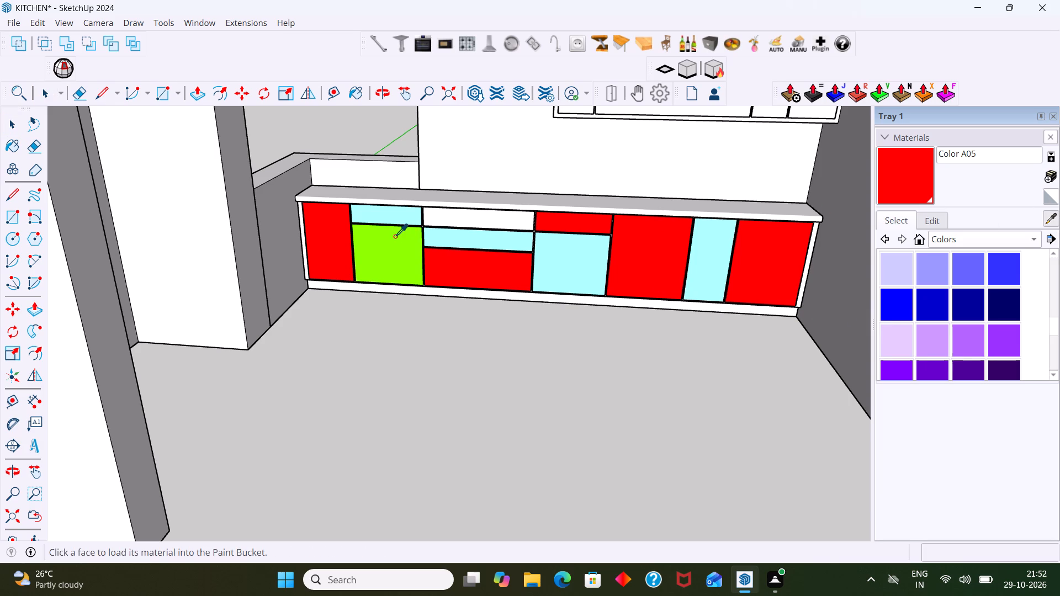
left_click(436, 223)
left_click(638, 263)
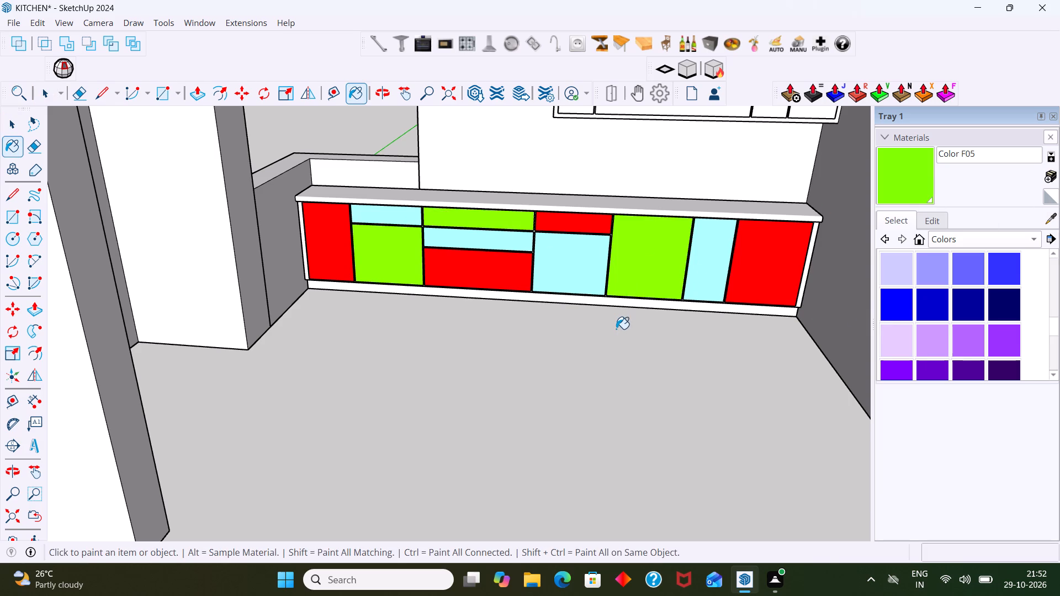
middle_click_drag(528, 308, 508, 379)
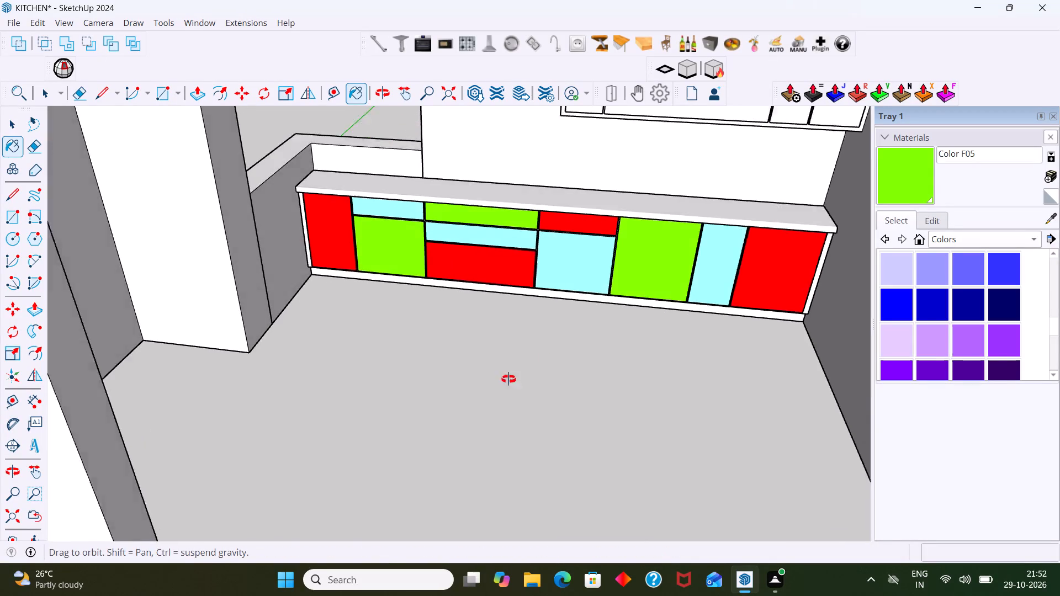
middle_click_drag(508, 379, 507, 390)
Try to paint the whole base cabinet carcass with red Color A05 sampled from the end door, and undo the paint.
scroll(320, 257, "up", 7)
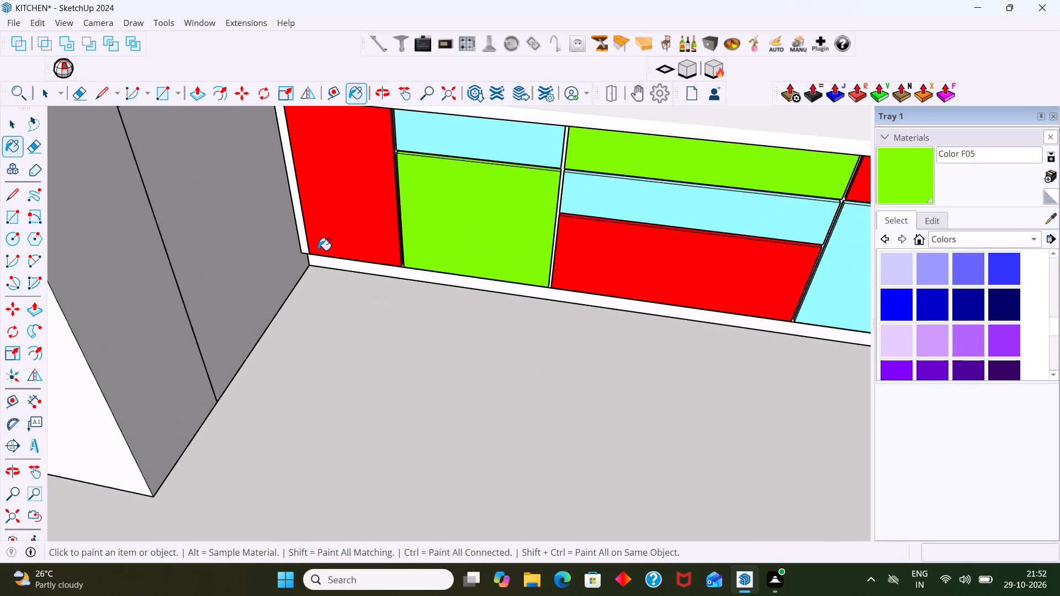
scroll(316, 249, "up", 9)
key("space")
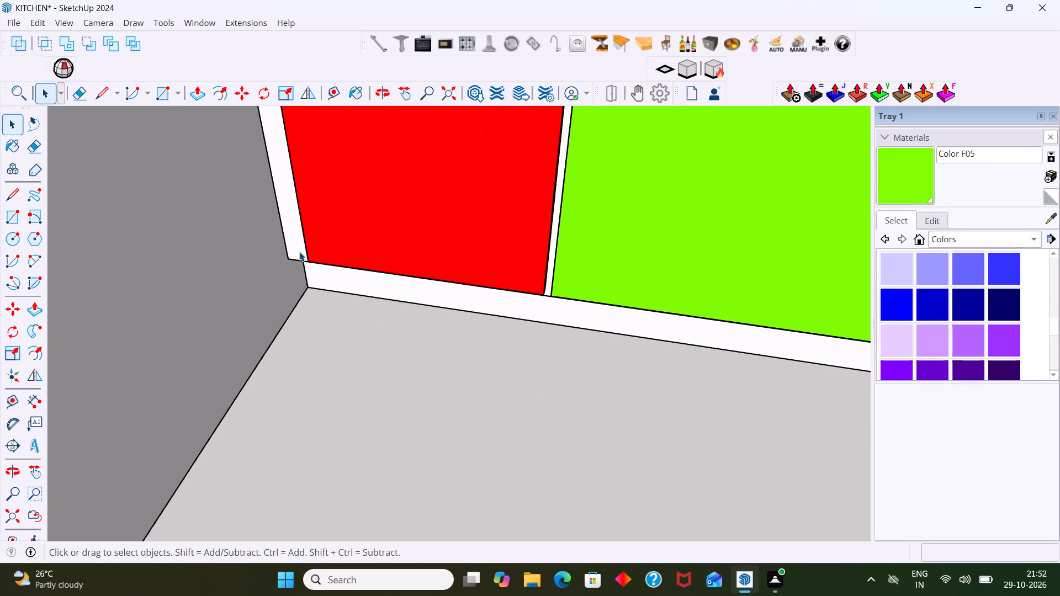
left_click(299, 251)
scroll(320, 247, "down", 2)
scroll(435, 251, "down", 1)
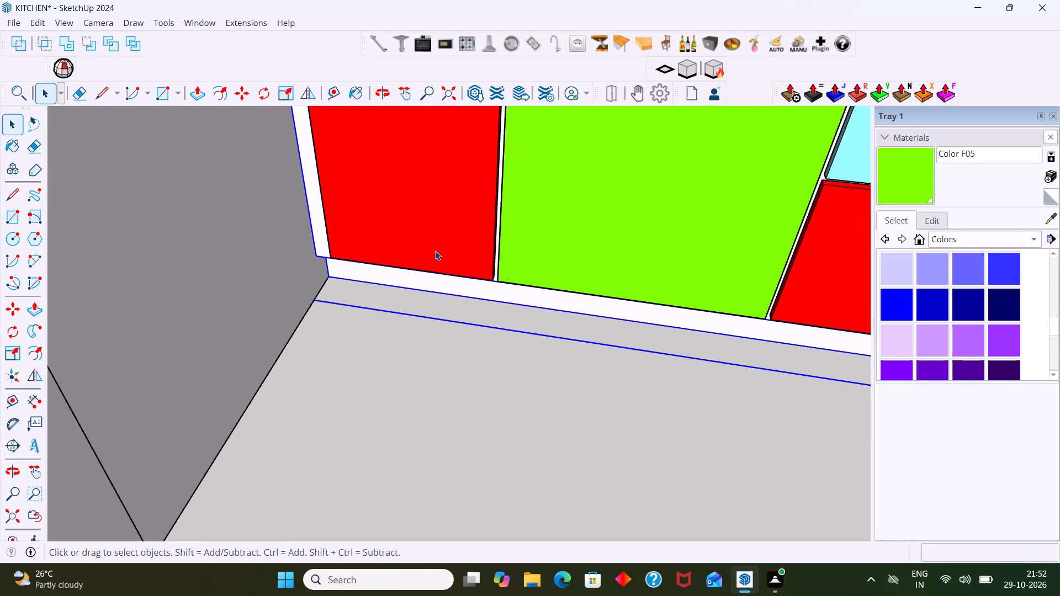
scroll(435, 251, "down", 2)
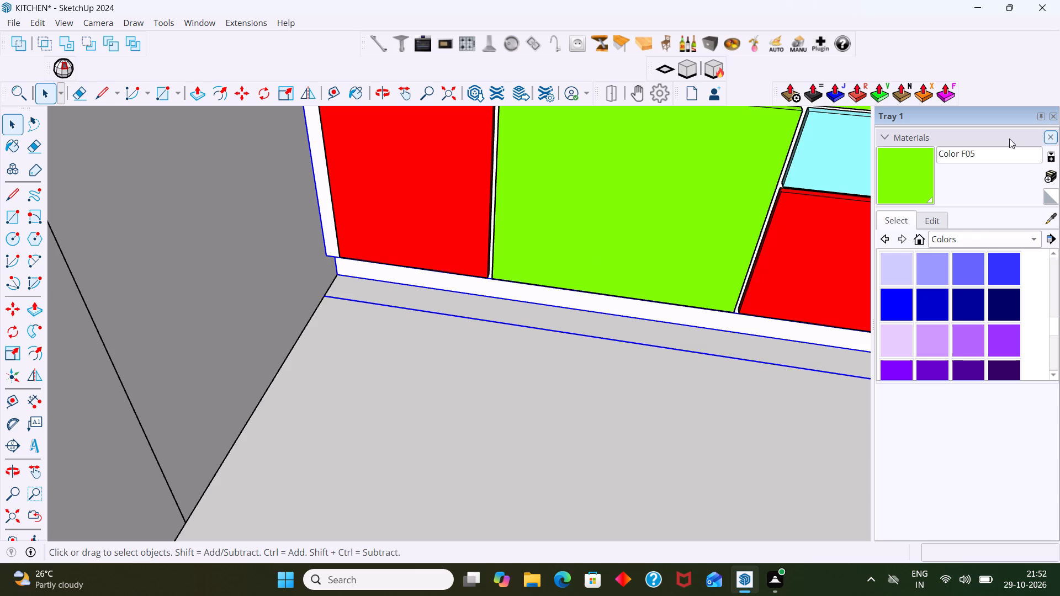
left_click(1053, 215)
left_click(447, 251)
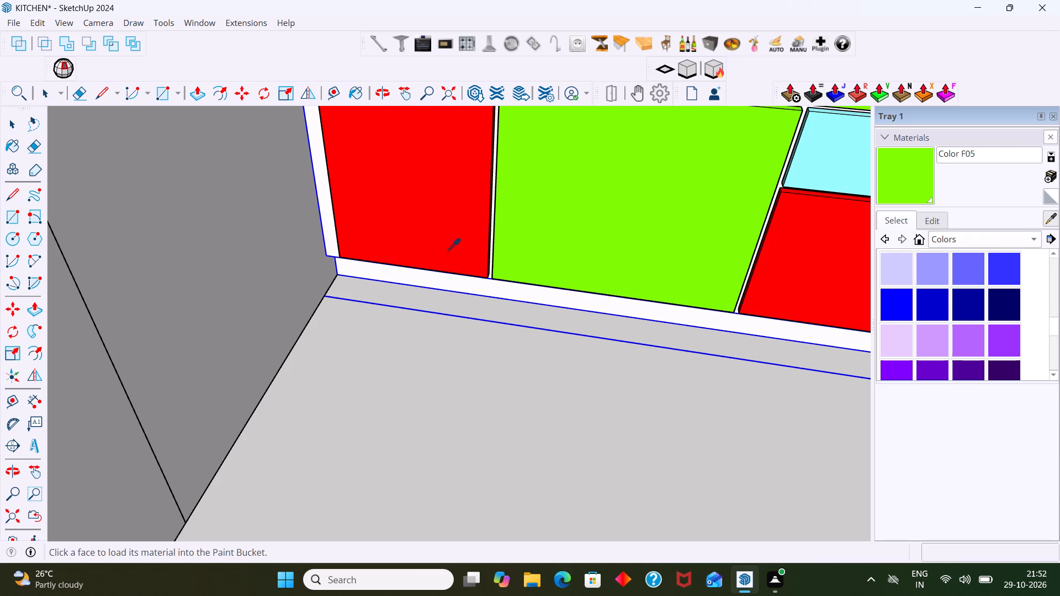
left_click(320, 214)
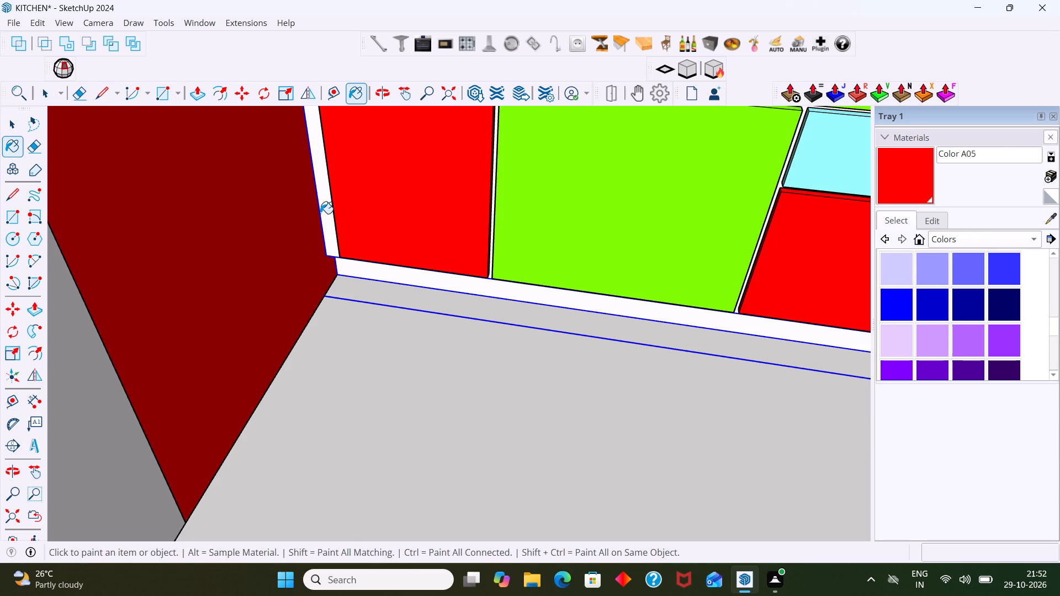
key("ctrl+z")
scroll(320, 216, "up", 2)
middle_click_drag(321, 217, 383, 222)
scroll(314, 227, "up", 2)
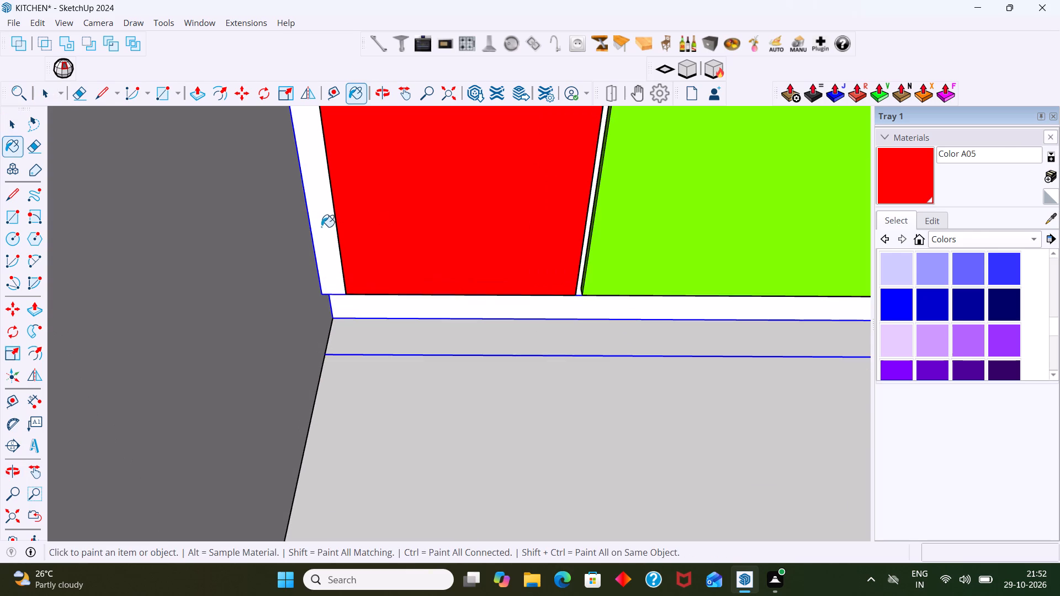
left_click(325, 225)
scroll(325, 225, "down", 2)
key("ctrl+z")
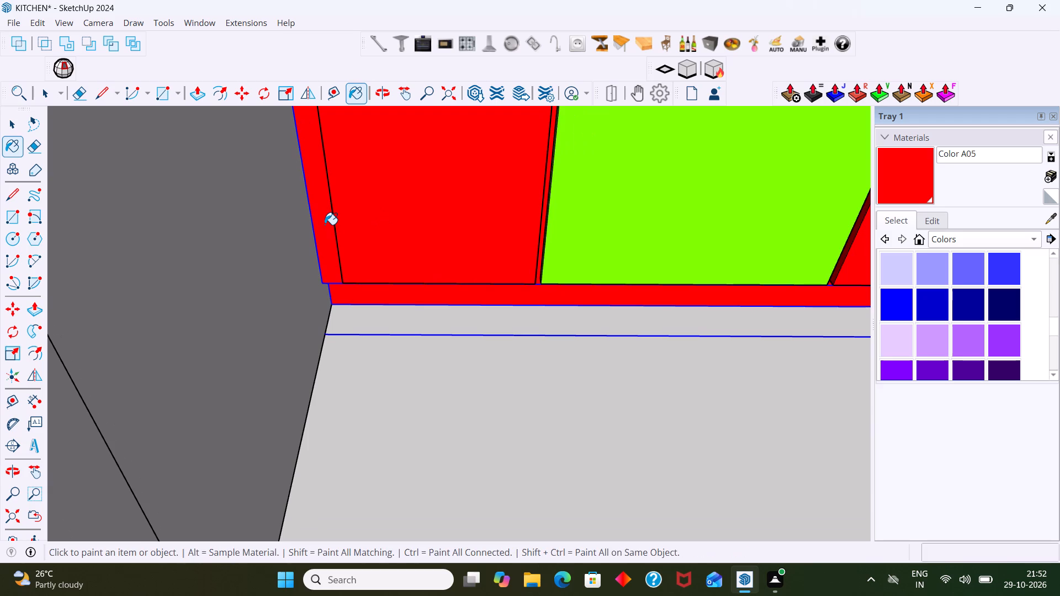
Open the base cabinet carcass group and paint only its front frame face around the doors with red Color A05.
scroll(327, 237, "up", 2)
key("space")
double_click(324, 243)
left_click(324, 243)
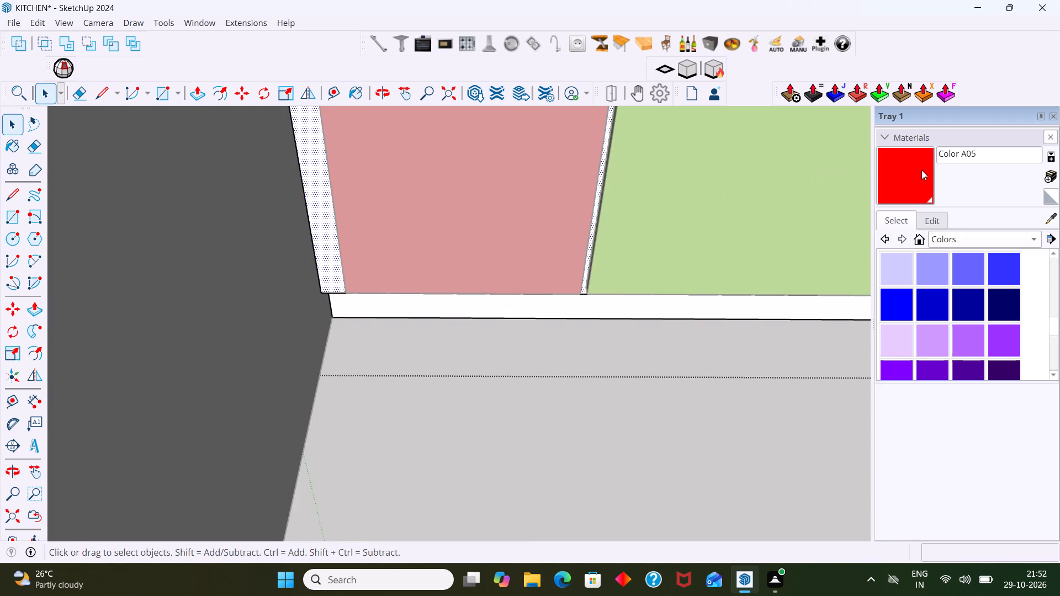
left_click(916, 172)
left_click(328, 256)
scroll(327, 257, "down", 2)
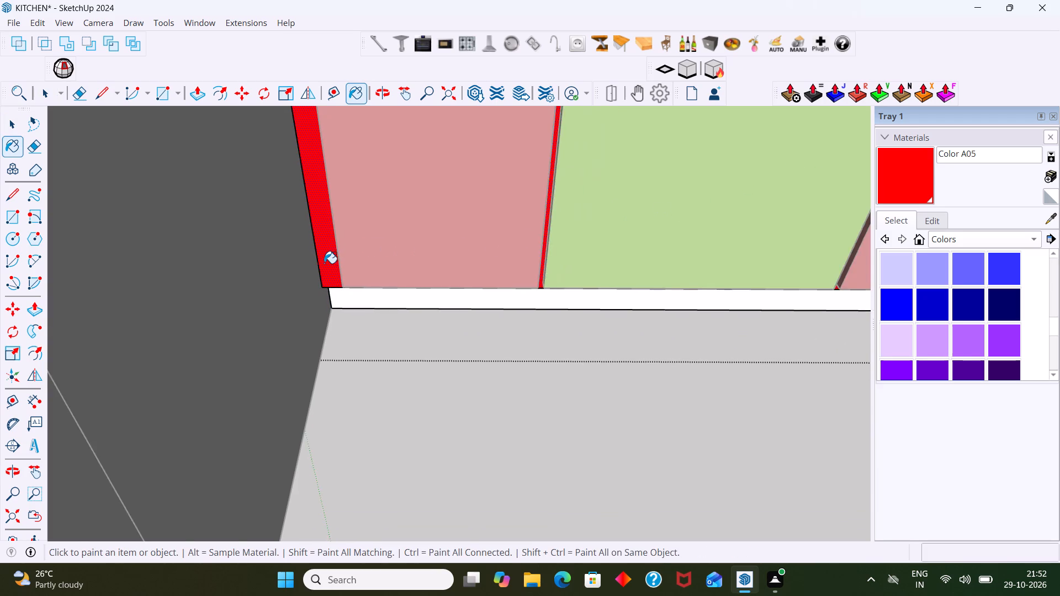
middle_click_drag(324, 263, 341, 140)
key("space")
left_click(432, 353)
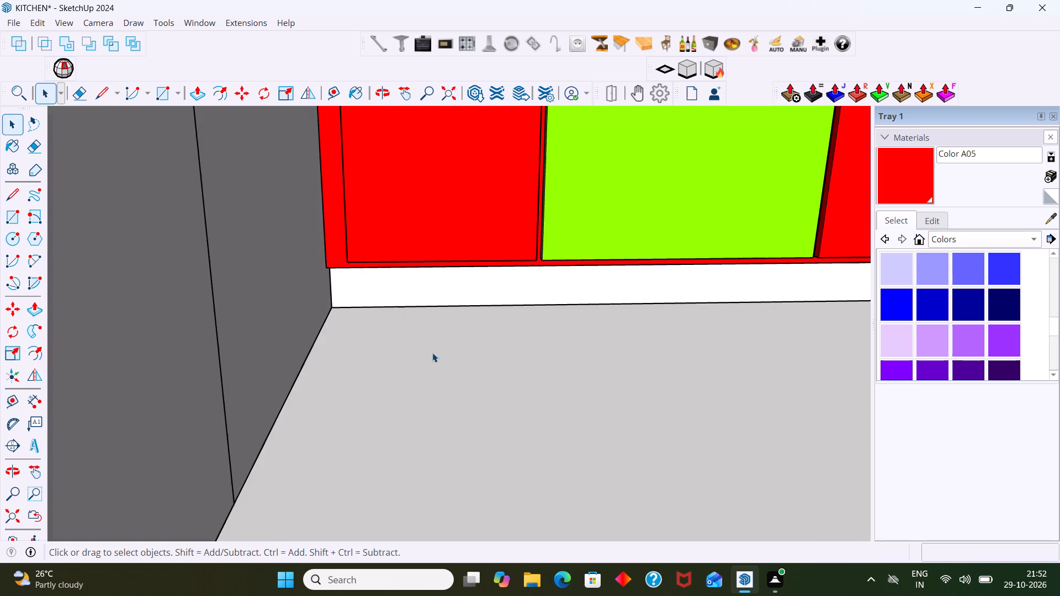
Apply Wood Bamboo from the Wood collection to the base cabinet carcass so its unpainted plinth takes the material.
scroll(434, 340, "down", 5)
scroll(371, 281, "up", 3)
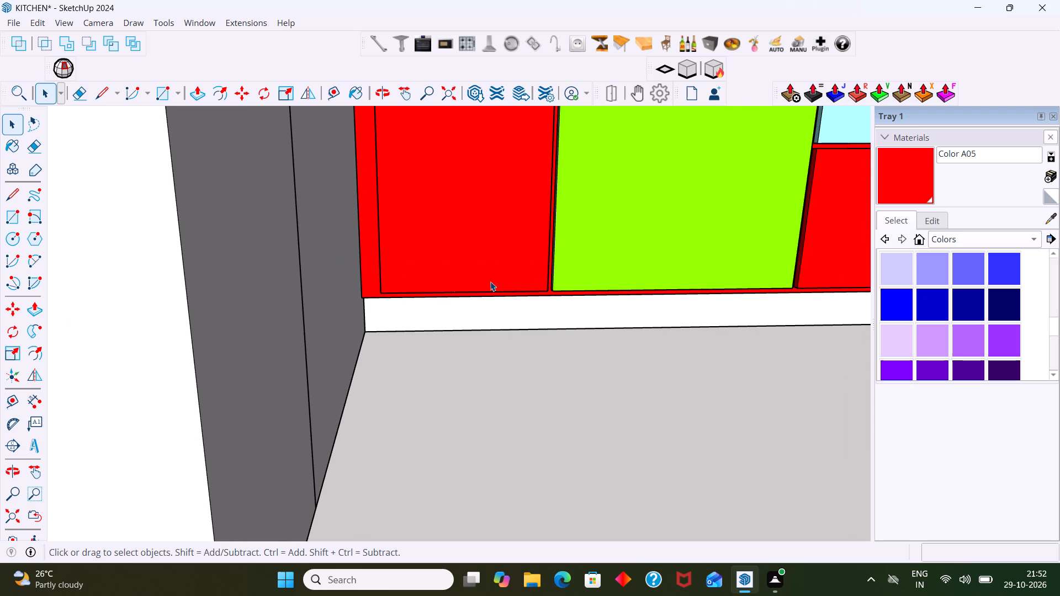
left_click(1020, 241)
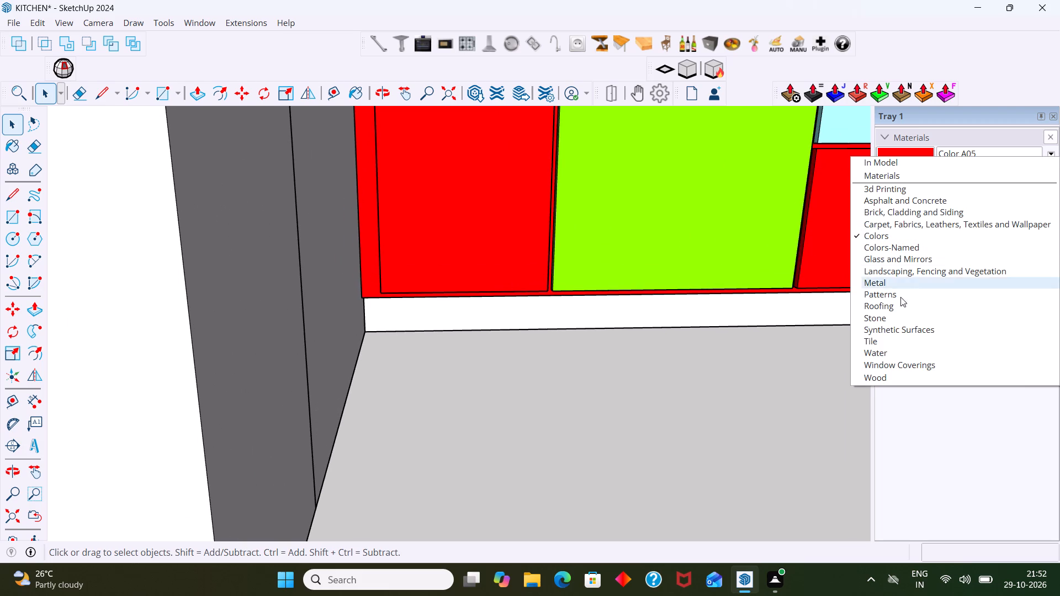
left_click(876, 374)
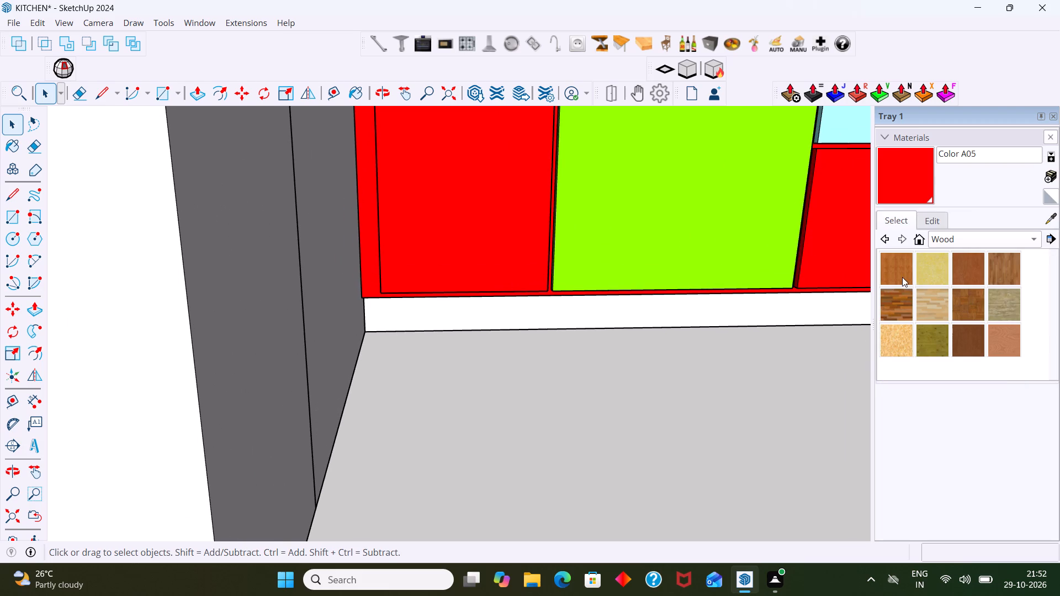
left_click(903, 274)
left_click(369, 263)
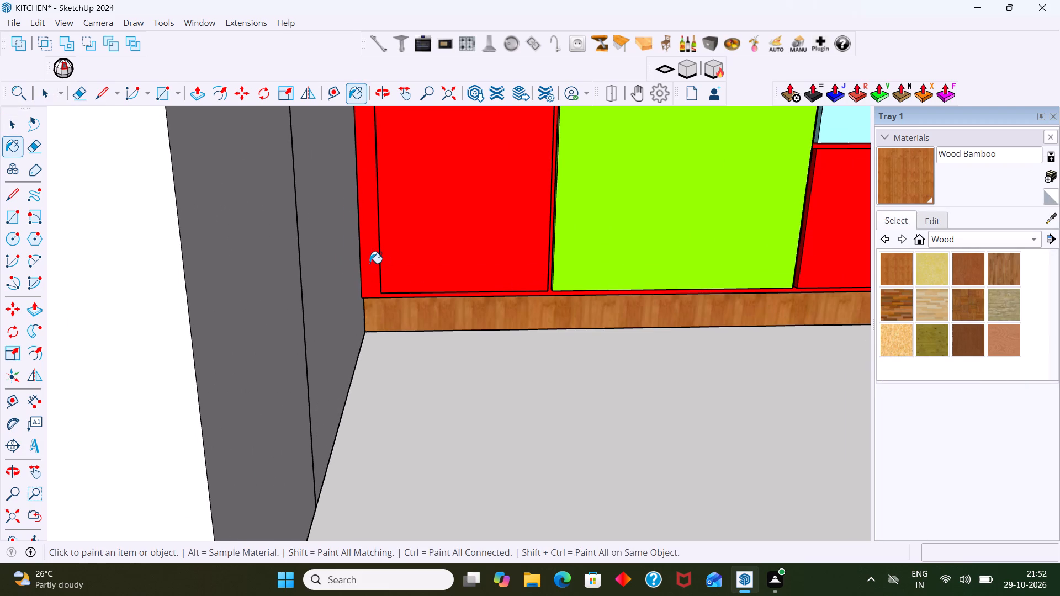
Undo the Wood Bamboo paint applied to the whole base cabinet carcass.
key("ctrl+z")
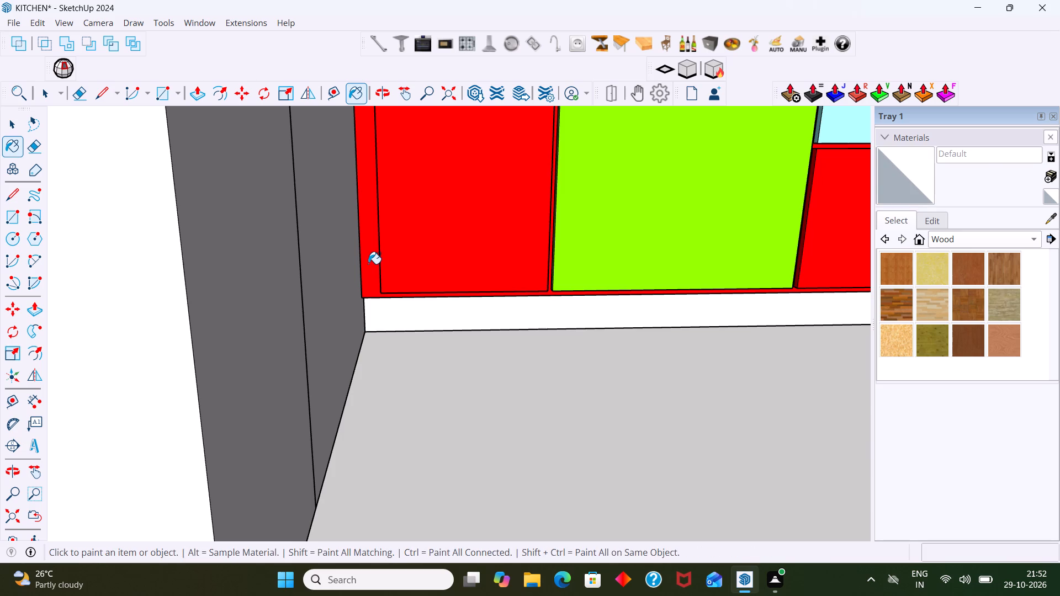
Open the base cabinet carcass group and paint its front frame face around the doors with Wood Bamboo.
key("space")
left_click(368, 264)
double_click(369, 264)
left_click(370, 265)
scroll(371, 265, "up", 1)
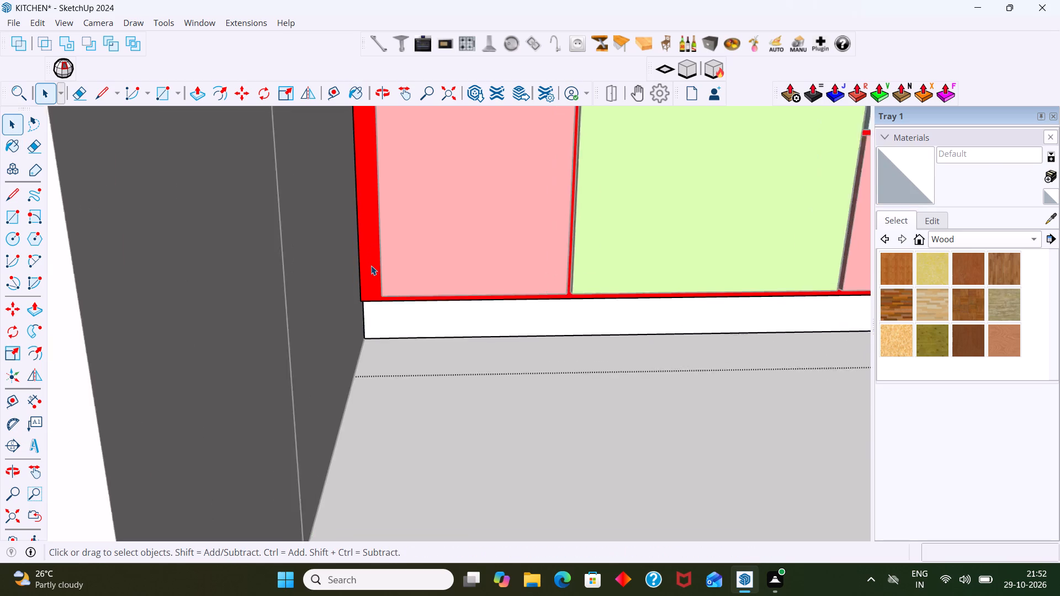
scroll(371, 265, "up", 4)
left_click(371, 265)
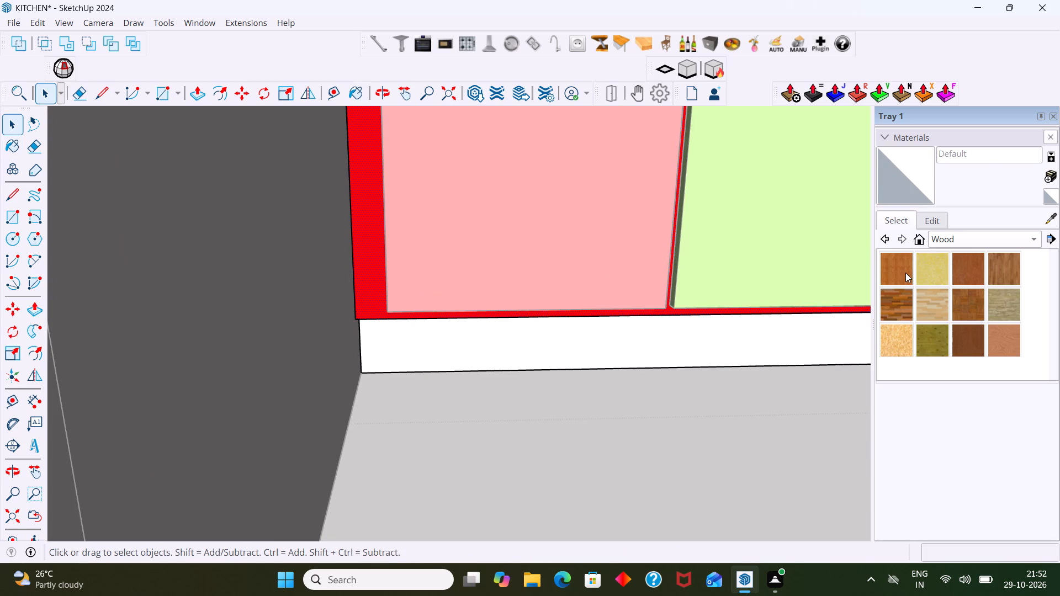
left_click(905, 272)
left_click(360, 264)
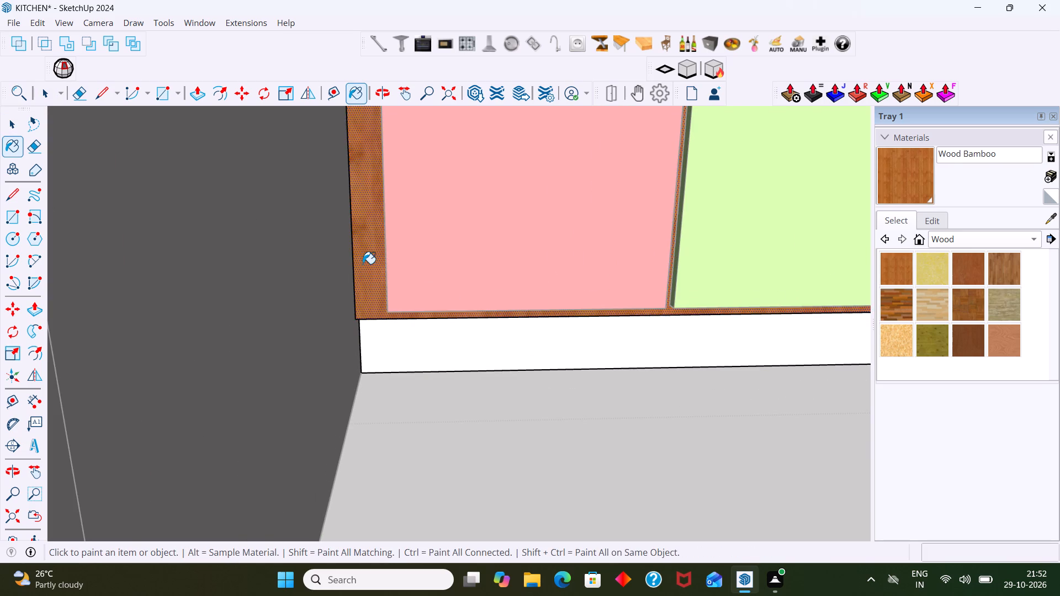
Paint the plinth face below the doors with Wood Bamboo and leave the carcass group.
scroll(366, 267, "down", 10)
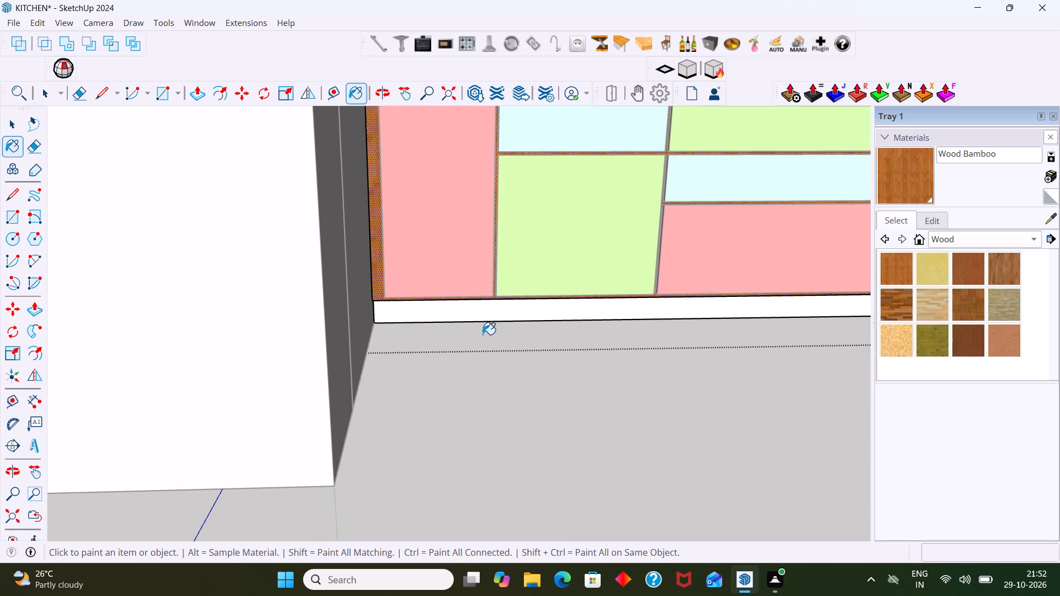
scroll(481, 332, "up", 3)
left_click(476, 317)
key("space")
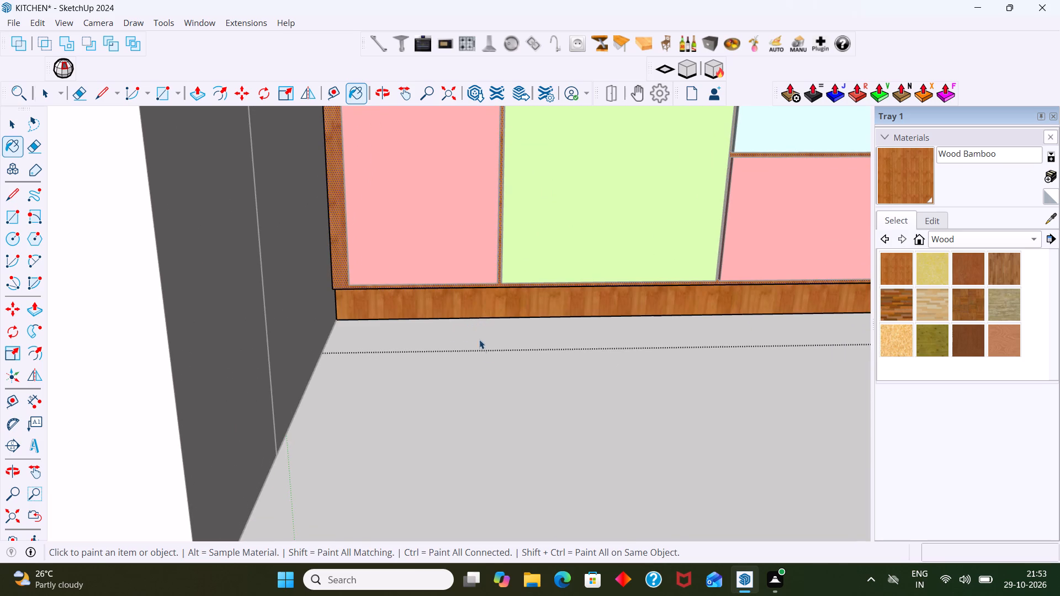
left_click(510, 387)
Examine the base cabinets' fronts, frame and plinth along the whole run.
scroll(508, 379, "down", 10)
middle_click_drag(509, 379, 479, 376)
scroll(478, 372, "down", 4)
scroll(102, 469, "down", 3)
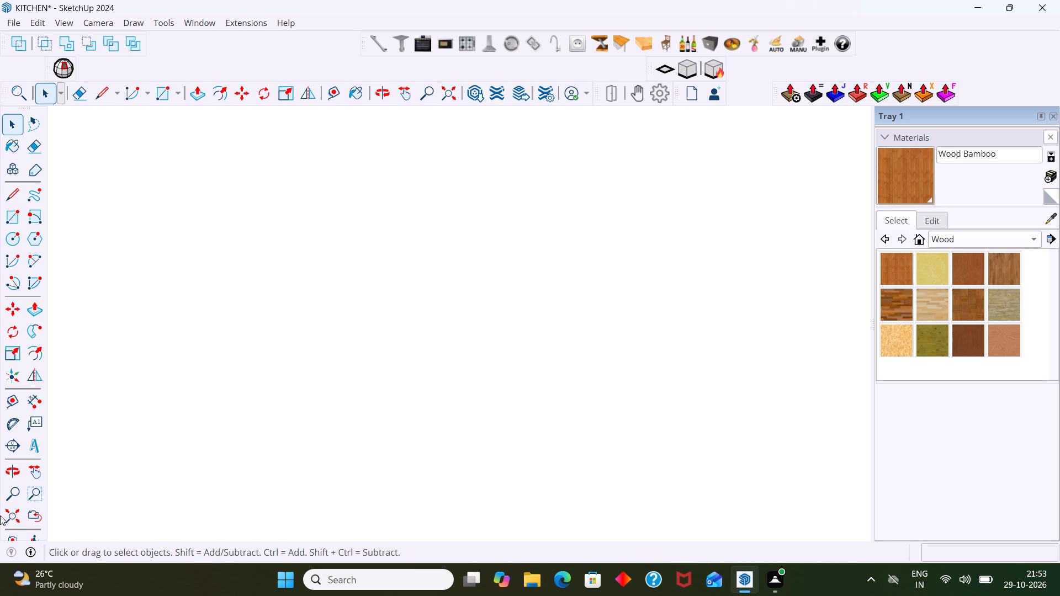
left_click(14, 524)
scroll(123, 423, "up", 8)
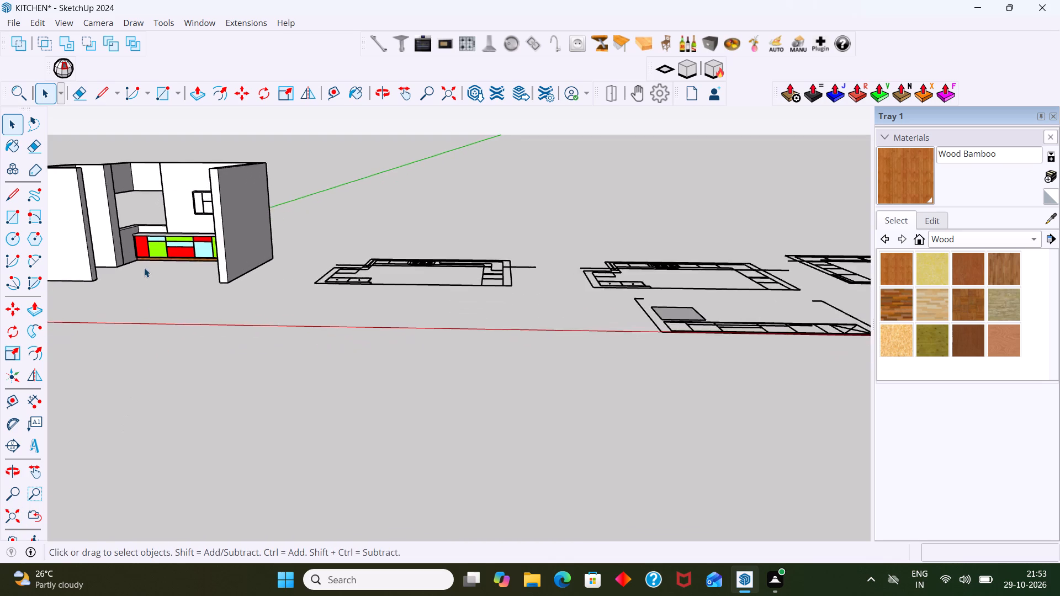
scroll(144, 268, "up", 5)
middle_click_drag(148, 255, 210, 375, "shift")
scroll(212, 376, "up", 10)
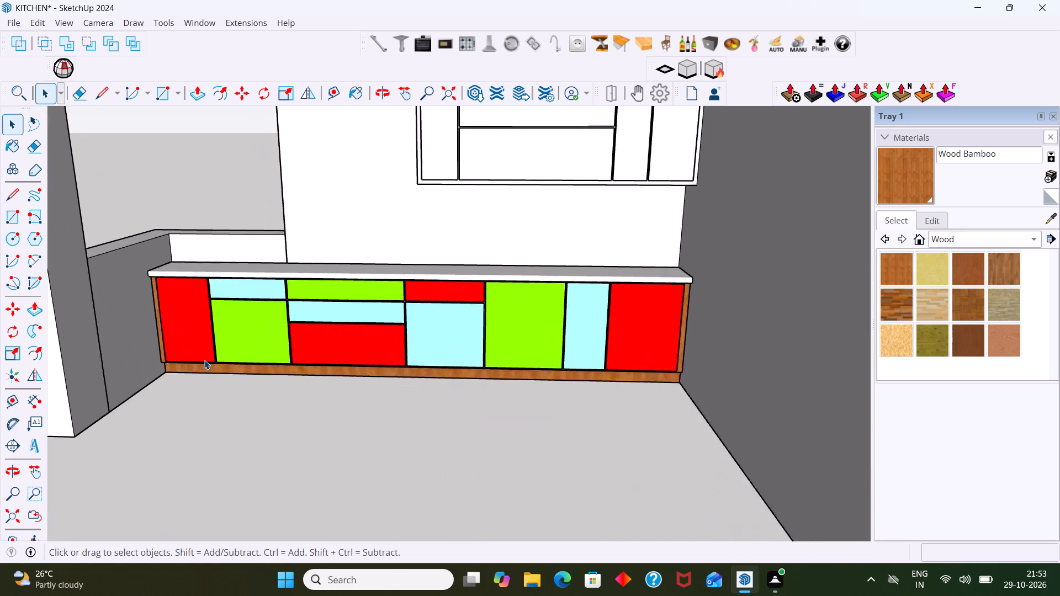
scroll(204, 360, "up", 6)
middle_click_drag(201, 355, 256, 320)
scroll(239, 389, "up", 4)
scroll(256, 391, "down", 2)
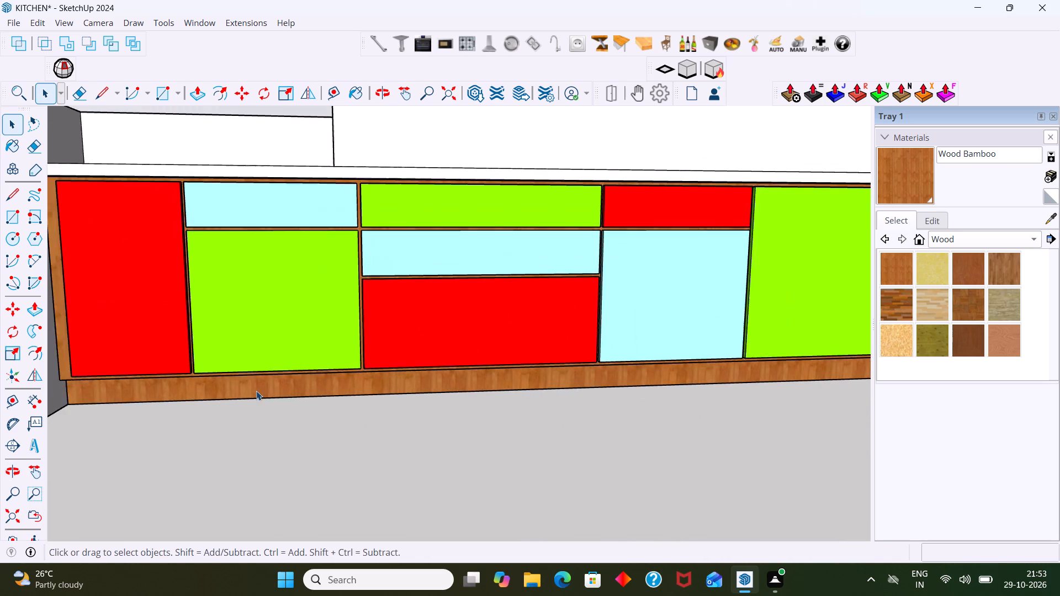
scroll(256, 391, "down", 7)
middle_click_drag(444, 382, 353, 364)
scroll(741, 268, "up", 5)
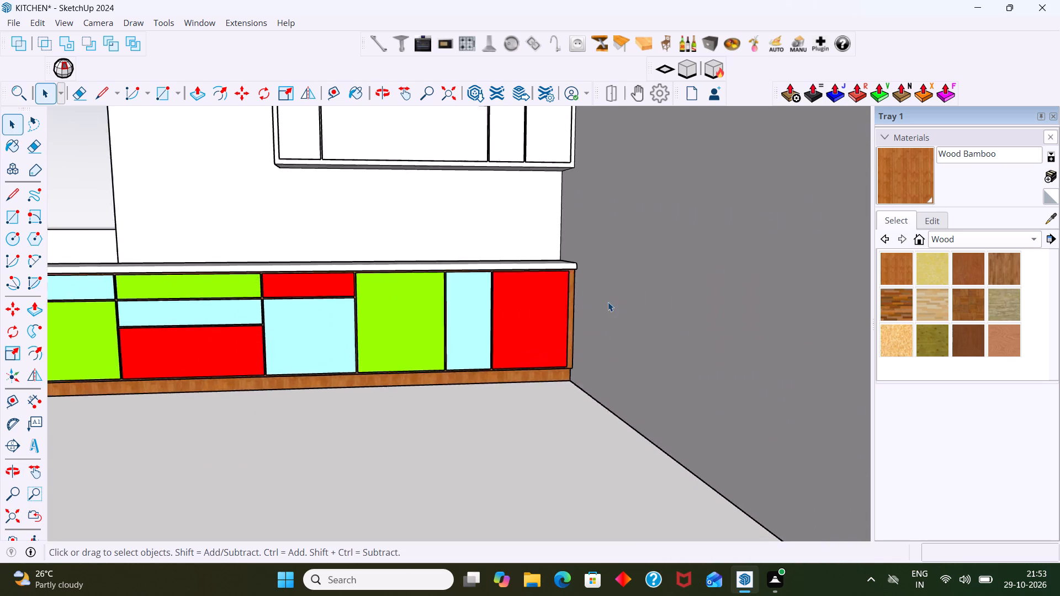
Reopen the carcass group and paint the plinth face with Marble Carrara Floor Tile from the Tile collection.
scroll(608, 302, "up", 7)
middle_click_drag(557, 345, 506, 318)
scroll(492, 455, "up", 2)
left_click(490, 453)
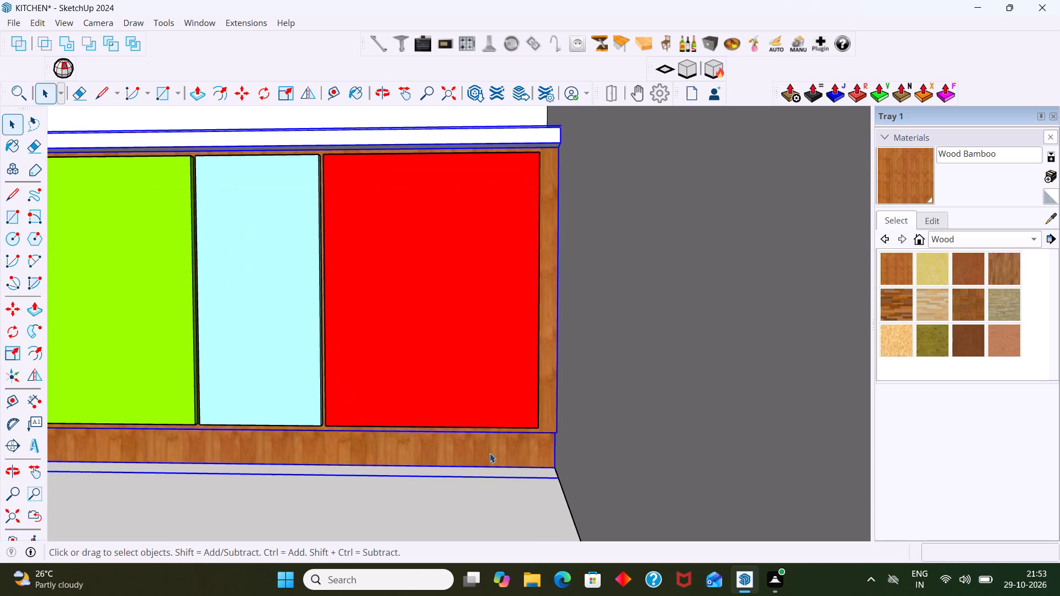
double_click(490, 452)
left_click(490, 452)
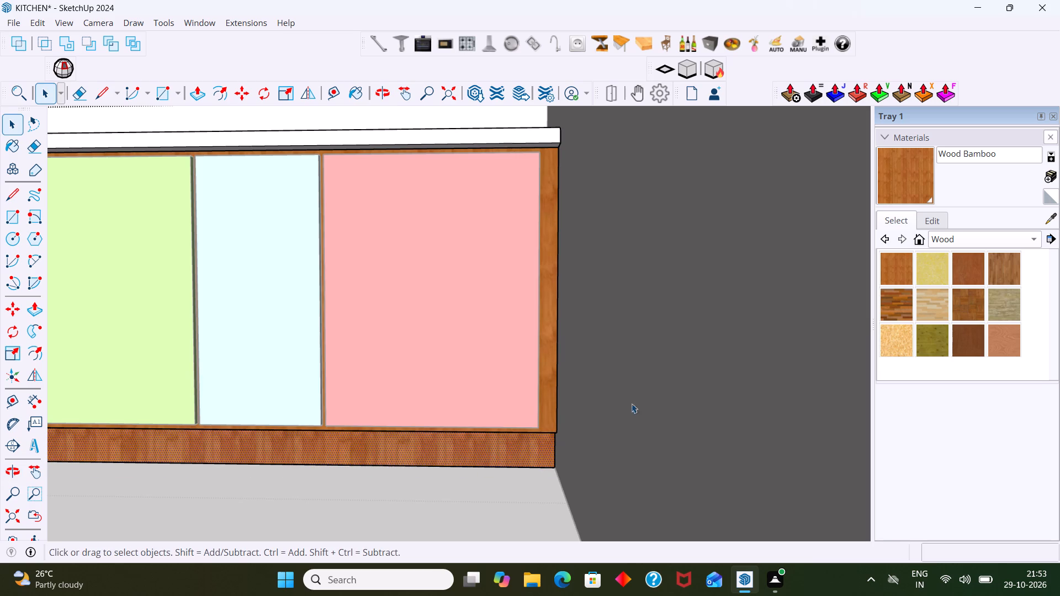
left_click(989, 238)
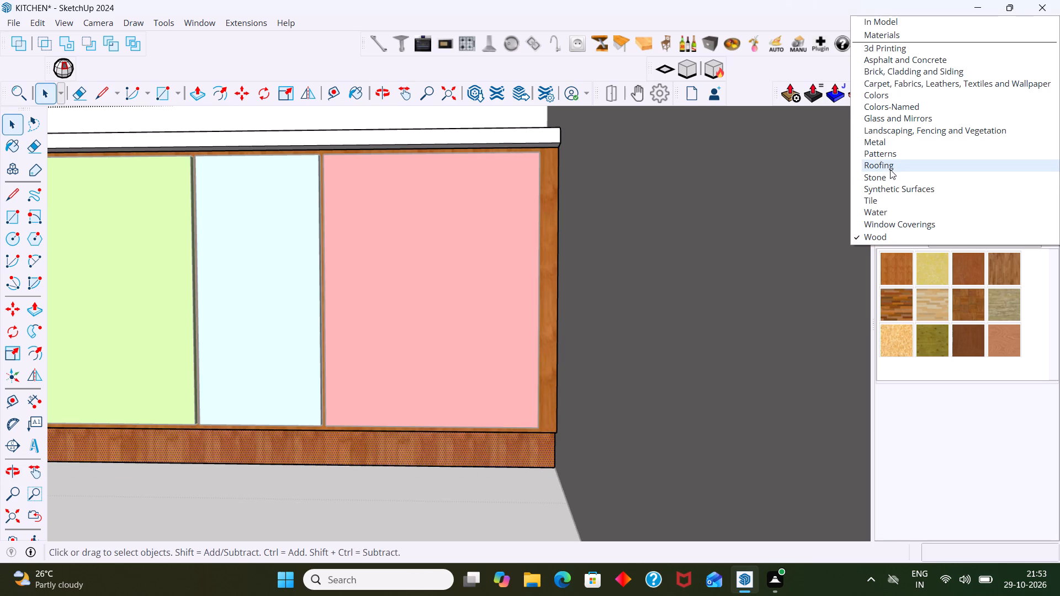
left_click(877, 205)
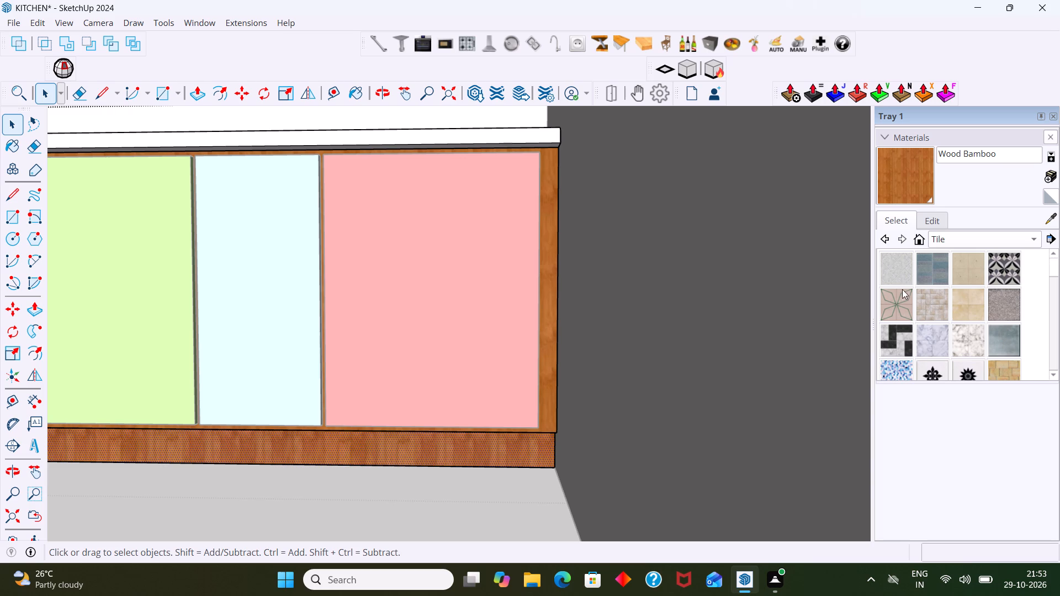
left_click(930, 334)
left_click(507, 460)
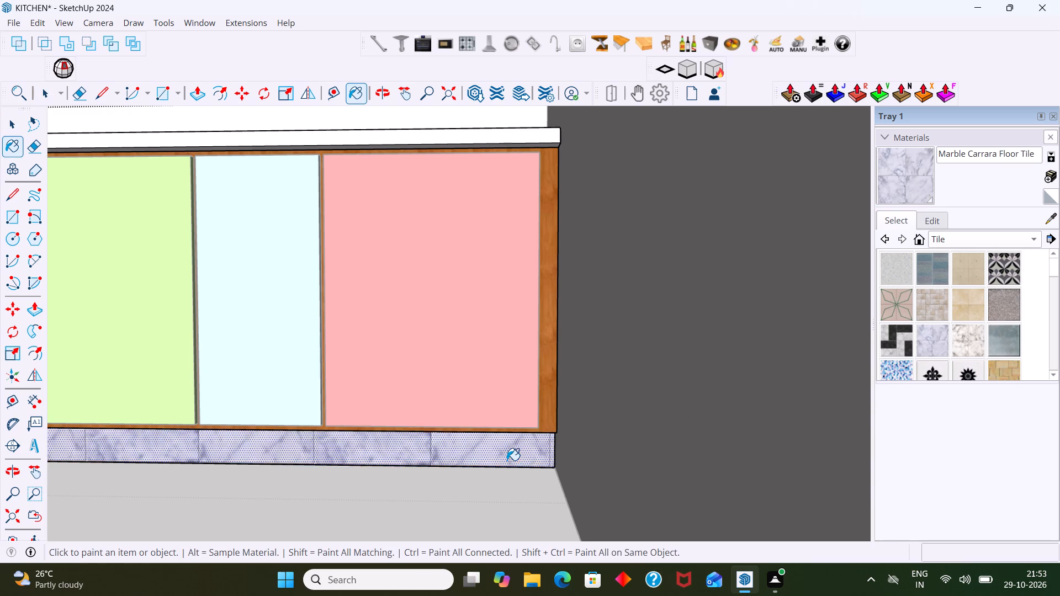
Paint the countertop over the base cabinets with Marble Carrara Gold Floor Tile.
scroll(507, 456, "down", 5)
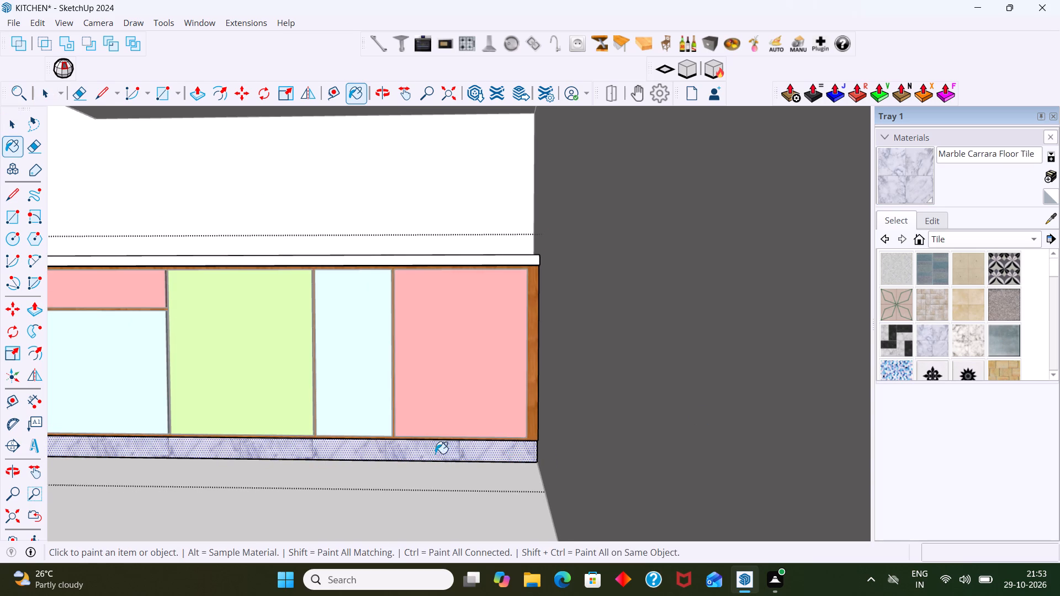
scroll(434, 453, "down", 3)
scroll(410, 363, "down", 4)
scroll(362, 357, "down", 3)
middle_click_drag(342, 356, 340, 479)
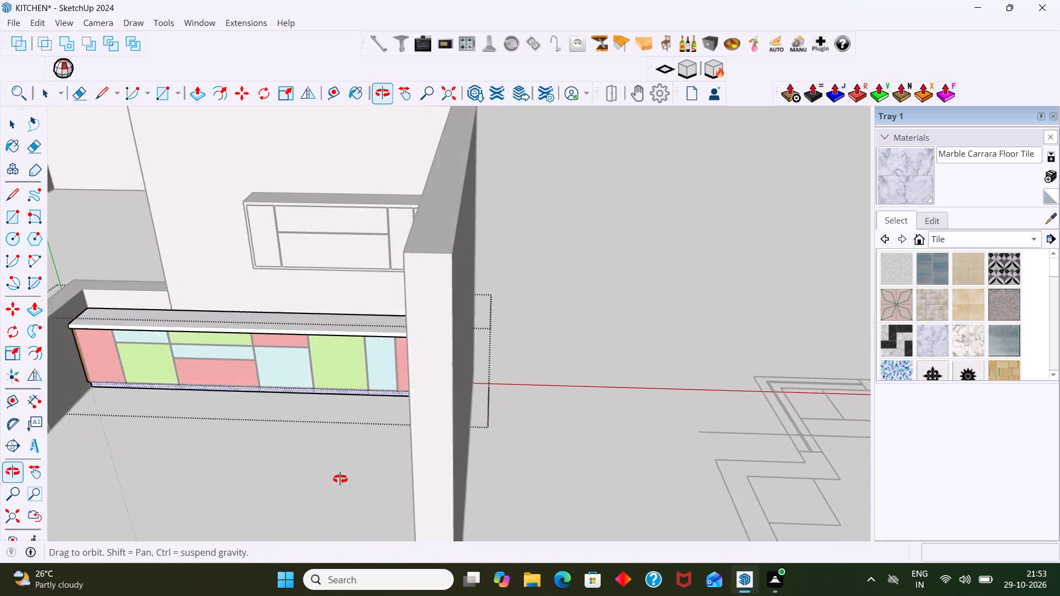
middle_click_drag(340, 479, 348, 472)
scroll(337, 356, "up", 12)
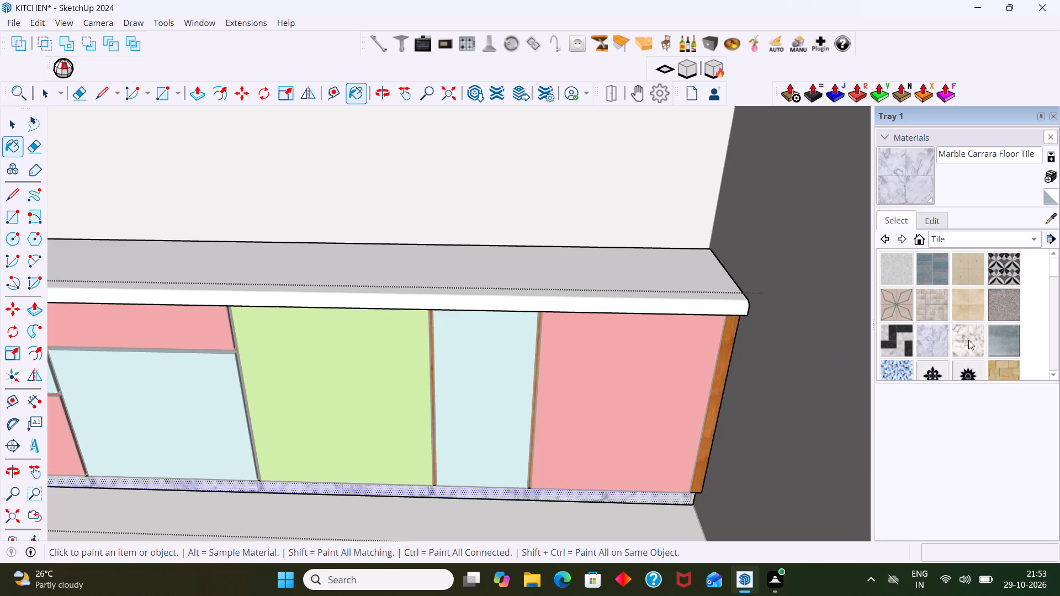
left_click(969, 339)
left_click(552, 270)
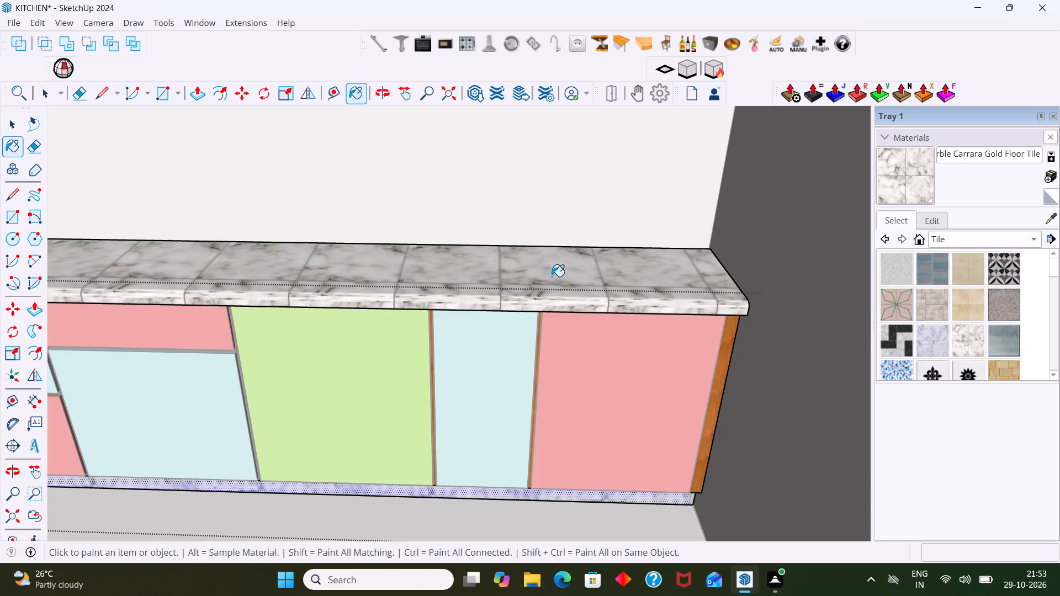
Inspect the countertop finish and browse the Carpet, Fabrics, Leathers, Textiles and Wallpaper material collection.
scroll(552, 278, "down", 4)
middle_click_drag(478, 290, 491, 466)
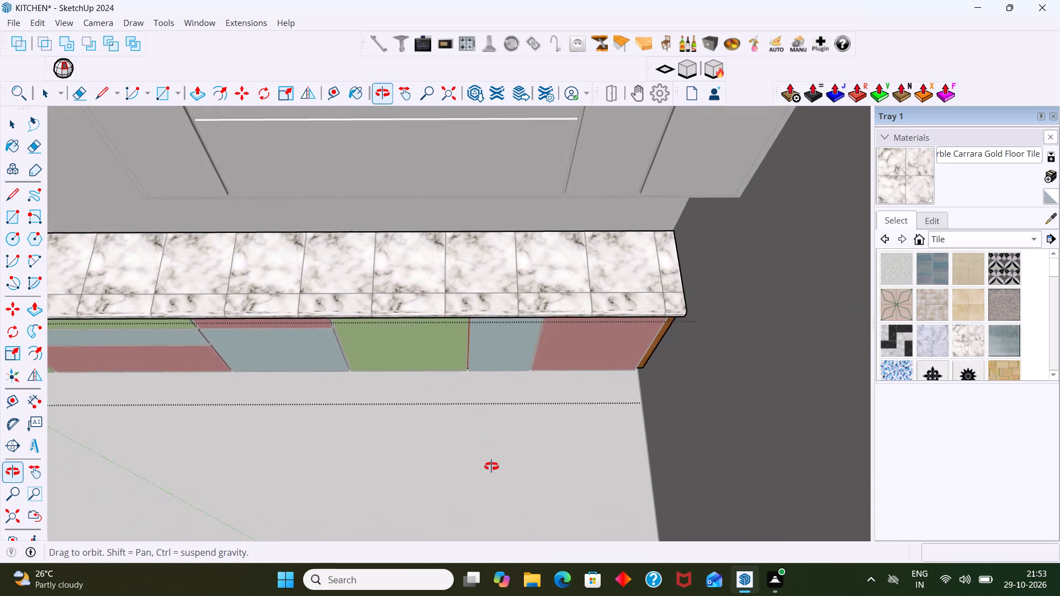
middle_click_drag(491, 466, 467, 412)
scroll(346, 291, "up", 6)
scroll(349, 296, "down", 2)
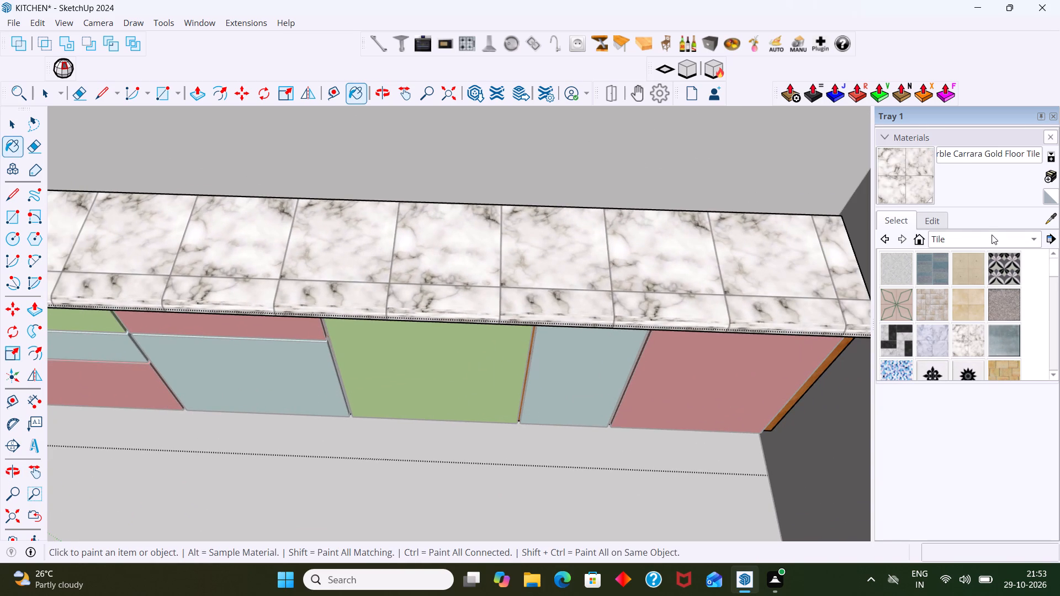
left_click(1009, 237)
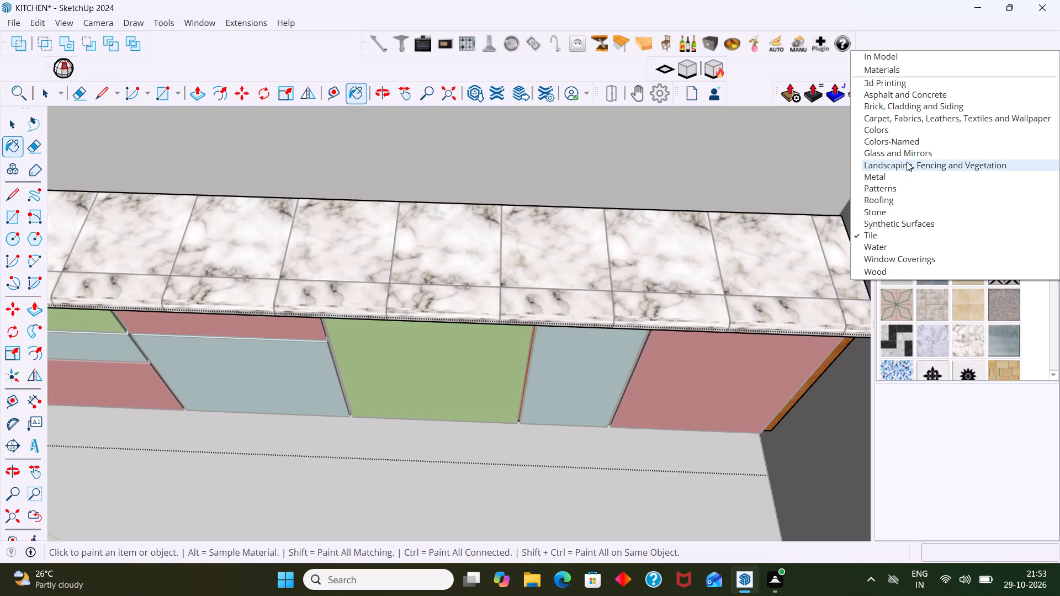
left_click(926, 119)
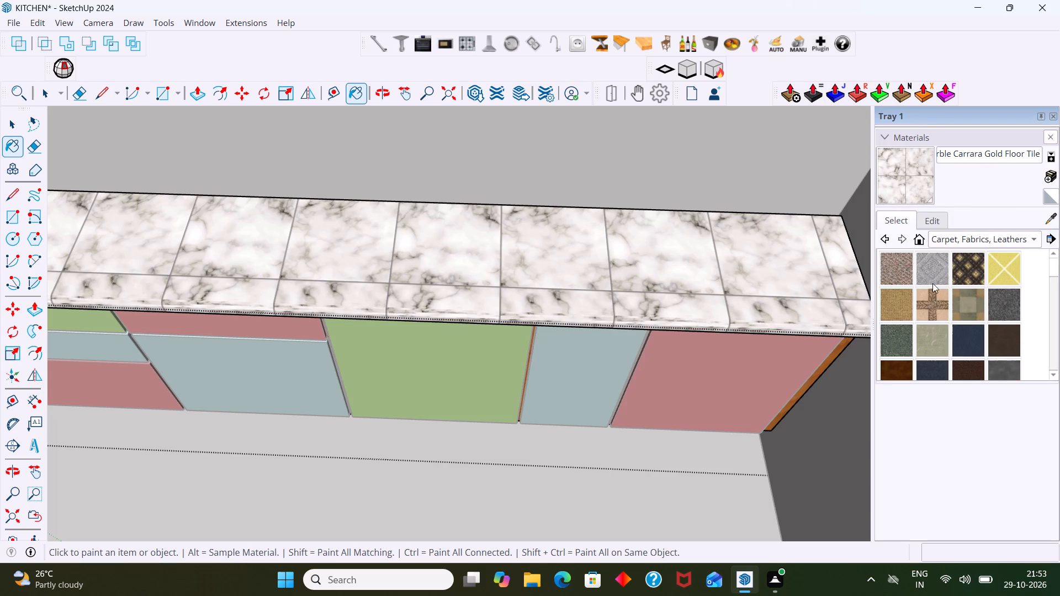
scroll(972, 324, "down", 4)
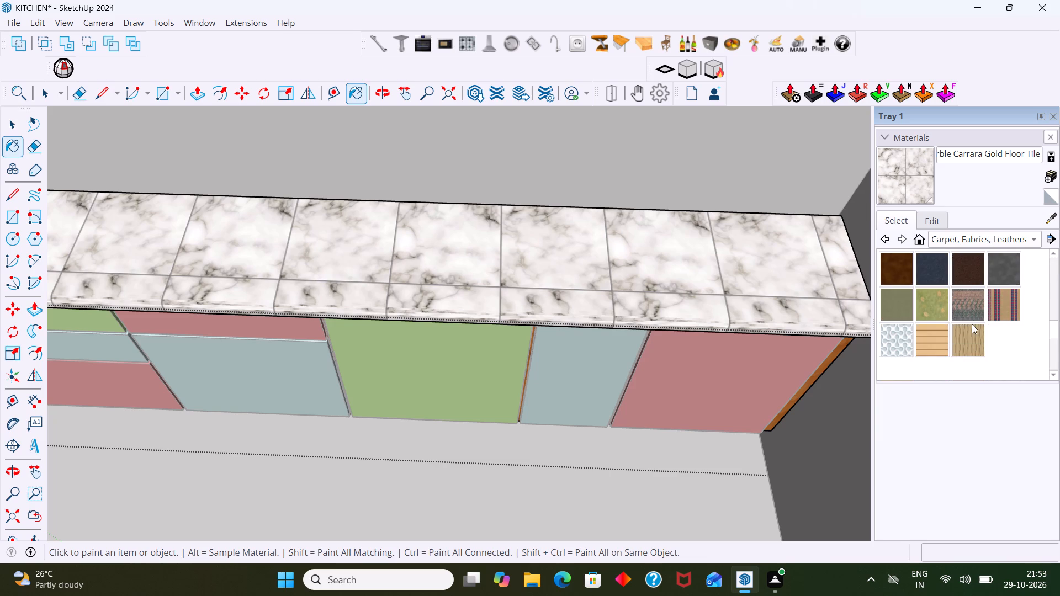
scroll(972, 324, "down", 1)
scroll(925, 310, "up", 5)
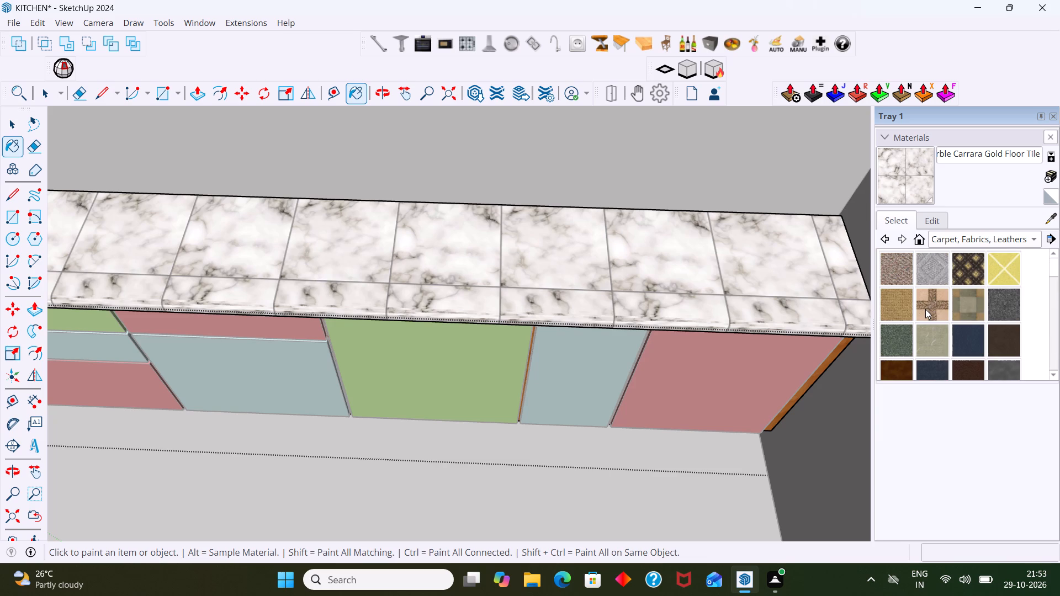
scroll(925, 309, "up", 1)
scroll(926, 309, "down", 1)
Close the Materials panel and the emptied Tray 1.
left_click(1057, 137)
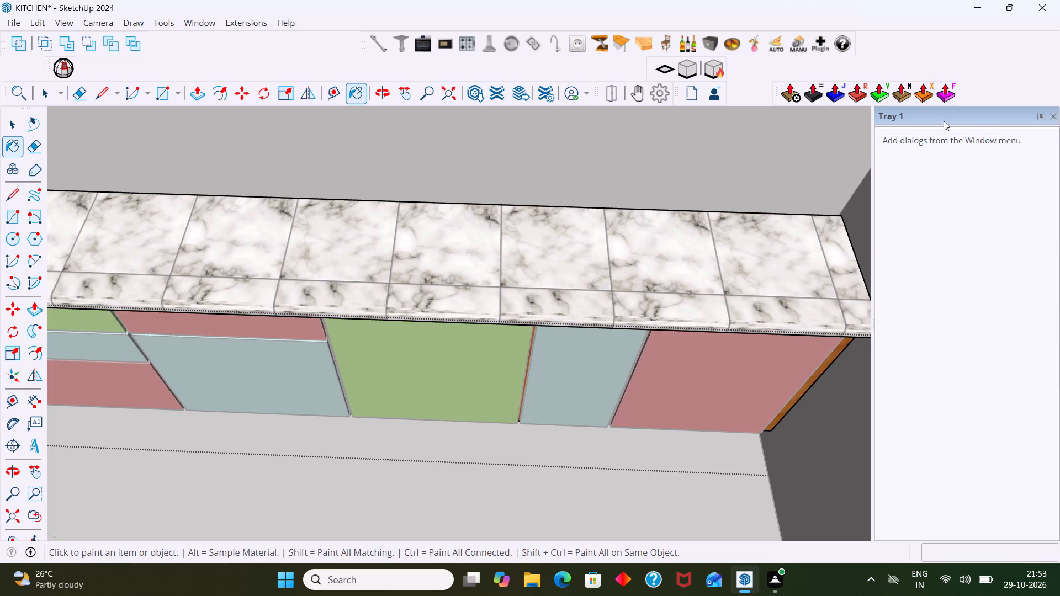
left_click(1053, 113)
Leave the base cabinet carcass group.
scroll(870, 241, "down", 6)
middle_click_drag(833, 301, 798, 188)
key("space")
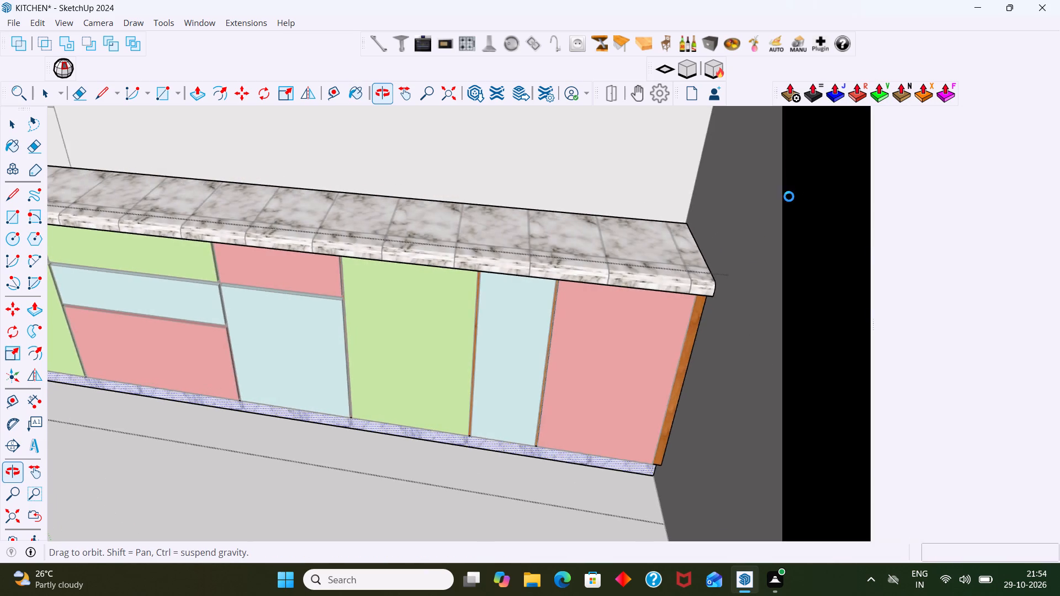
scroll(756, 238, "down", 16)
scroll(645, 305, "down", 2)
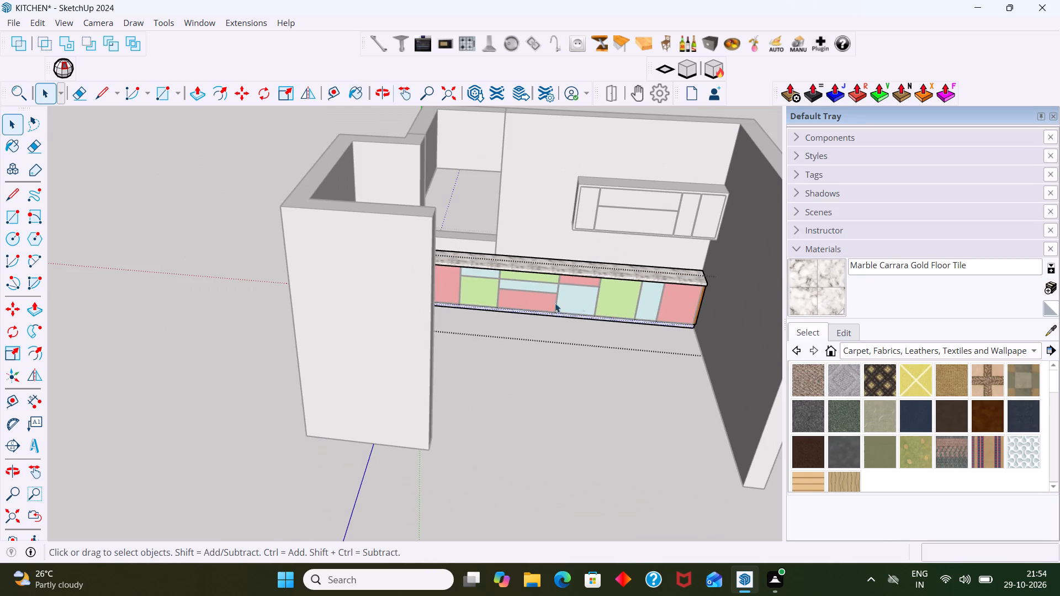
left_click(216, 241)
Examine the countertop and coloured fronts along the full base cabinet run.
scroll(449, 276, "up", 6)
middle_click_drag(497, 356, 497, 366)
middle_click_drag(494, 281, 500, 323)
scroll(493, 248, "up", 17)
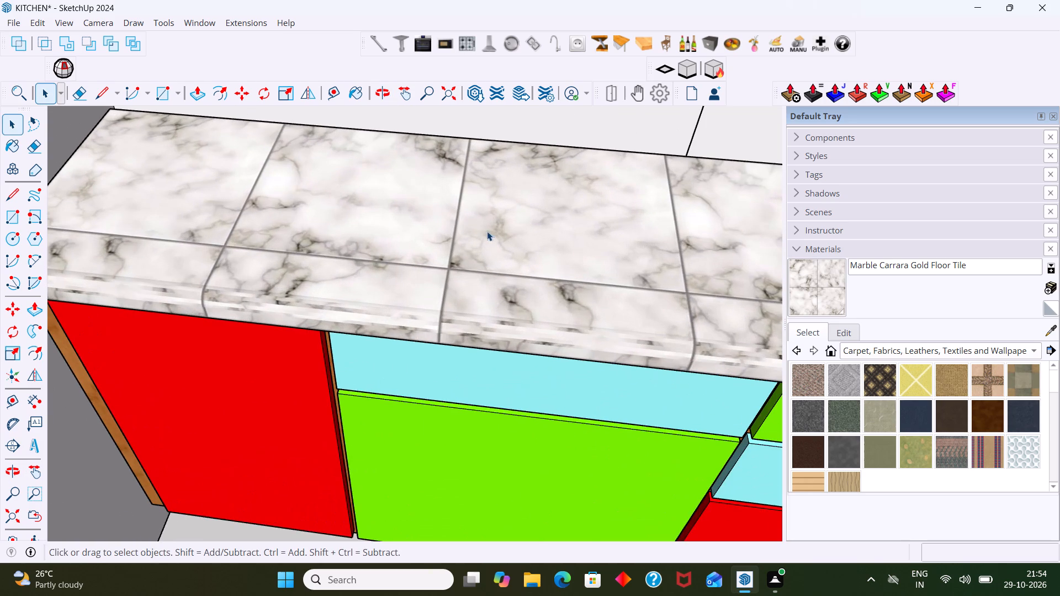
middle_click_drag(487, 229, 282, 196, "shift")
scroll(298, 230, "down", 18)
middle_click_drag(472, 280, 406, 250, "shift")
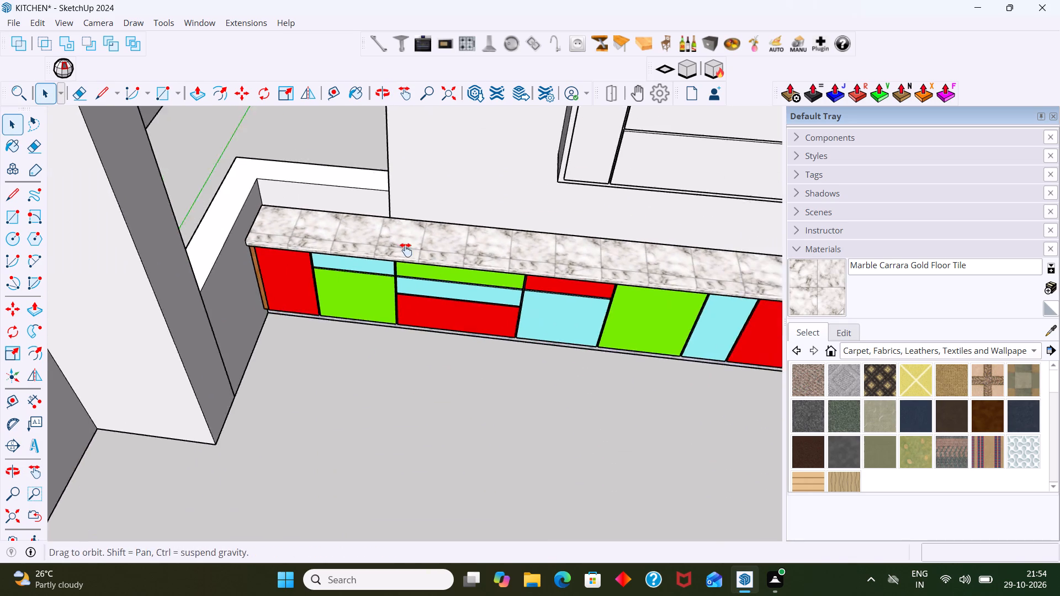
middle_click_drag(406, 250, 321, 226, "shift")
scroll(859, 244, "down", 1)
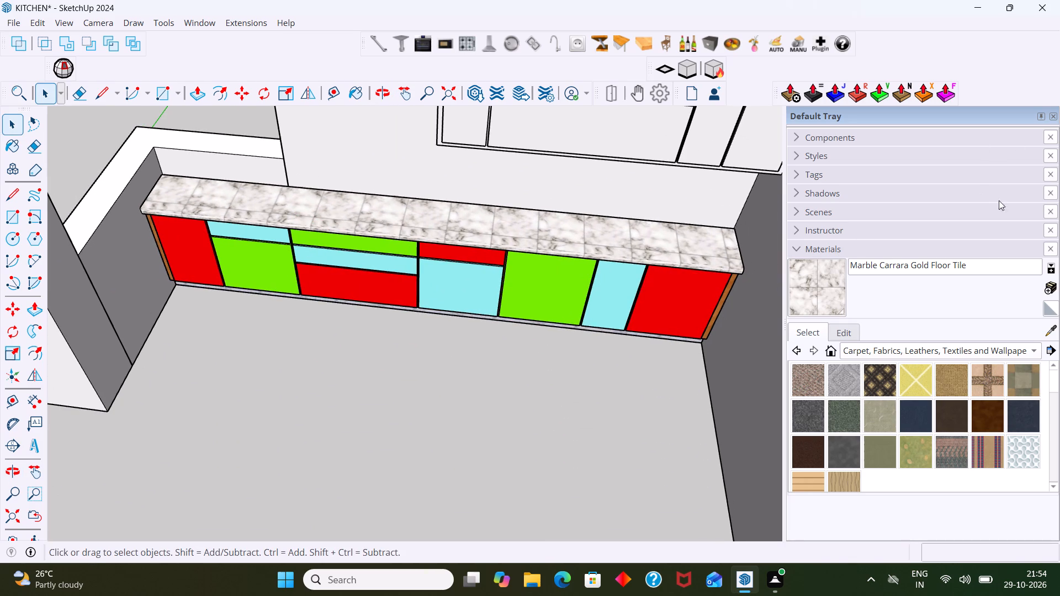
Close the Default Tray.
left_click(1054, 115)
Examine the wall cabinet and its unpainted fronts above the finished base cabinet run.
scroll(682, 193, "down", 5)
middle_click_drag(674, 205, 670, 114)
scroll(676, 209, "up", 2)
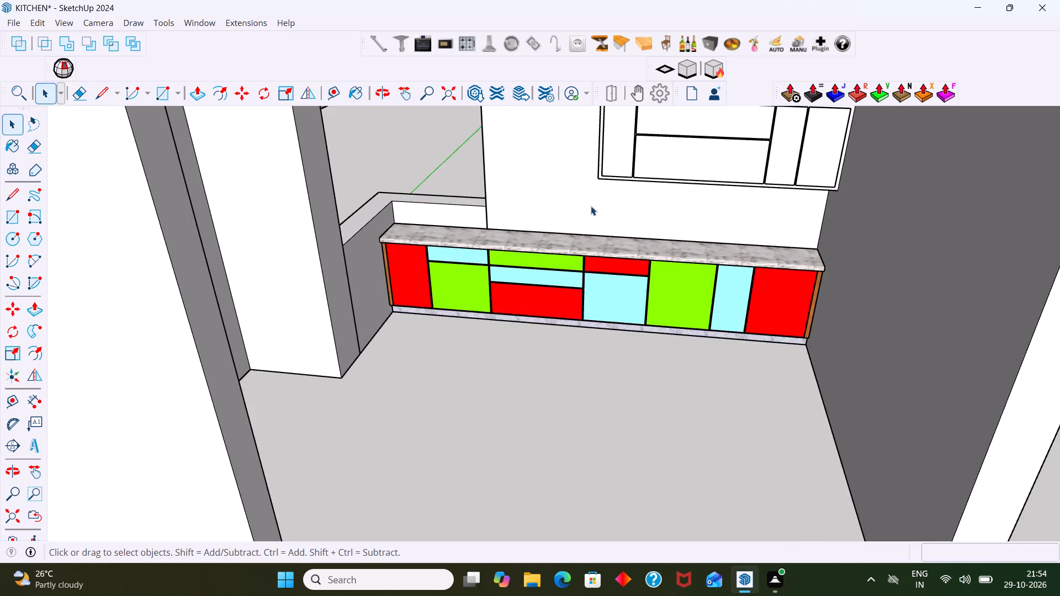
scroll(591, 206, "up", 3)
scroll(499, 212, "down", 3)
middle_click_drag(508, 210, 509, 322, "shift")
middle_click_drag(511, 319, 520, 268)
middle_click_drag(712, 336, 754, 345)
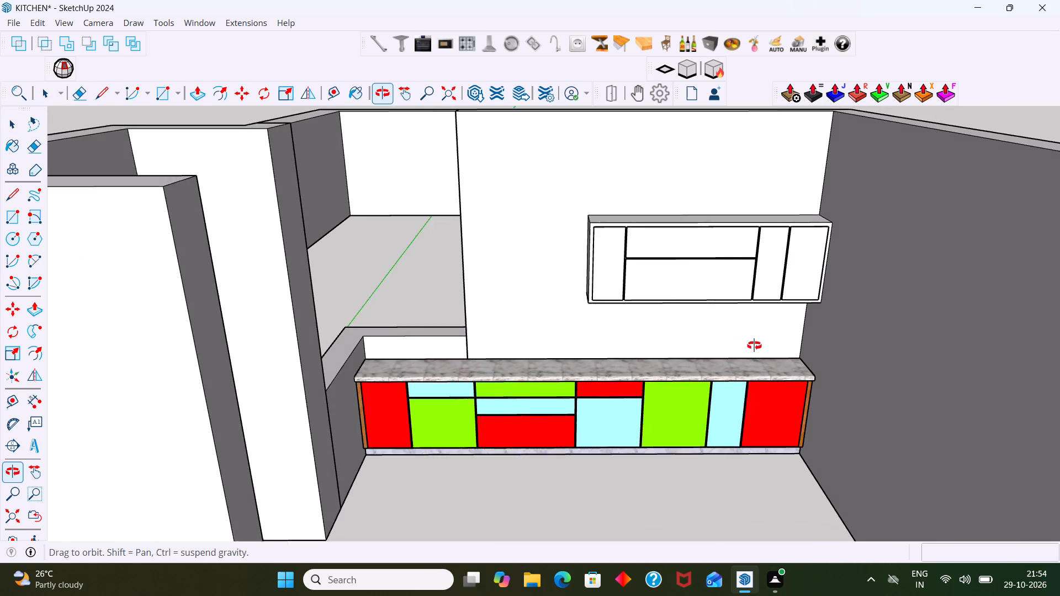
middle_click_drag(754, 345, 757, 348)
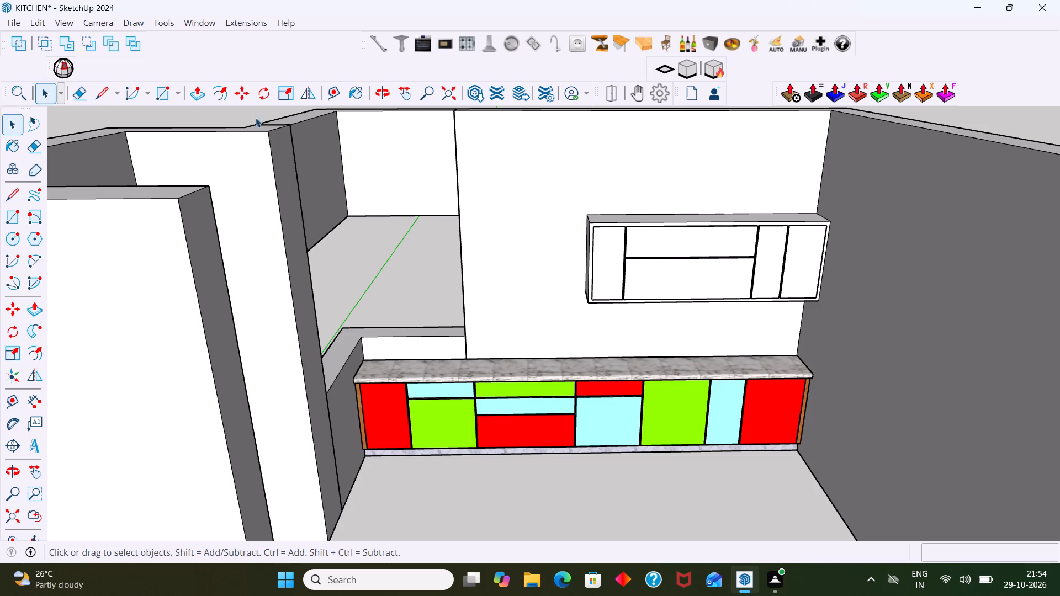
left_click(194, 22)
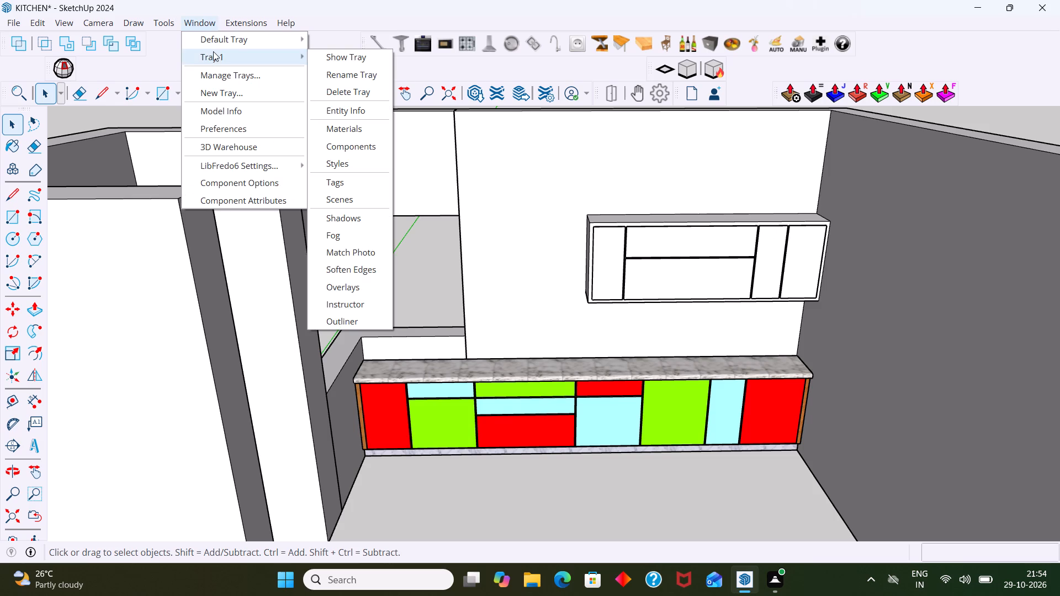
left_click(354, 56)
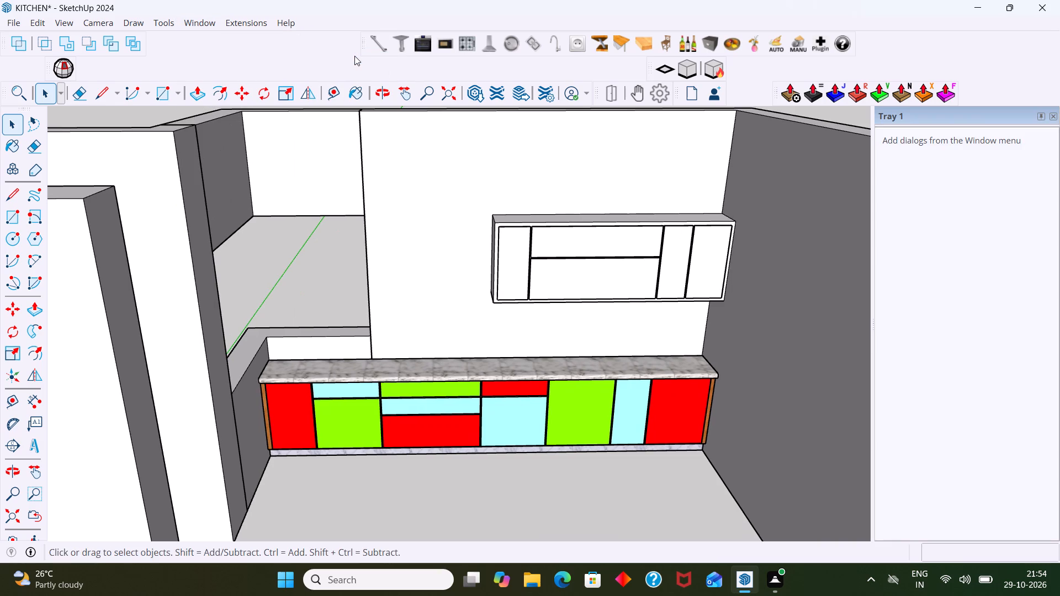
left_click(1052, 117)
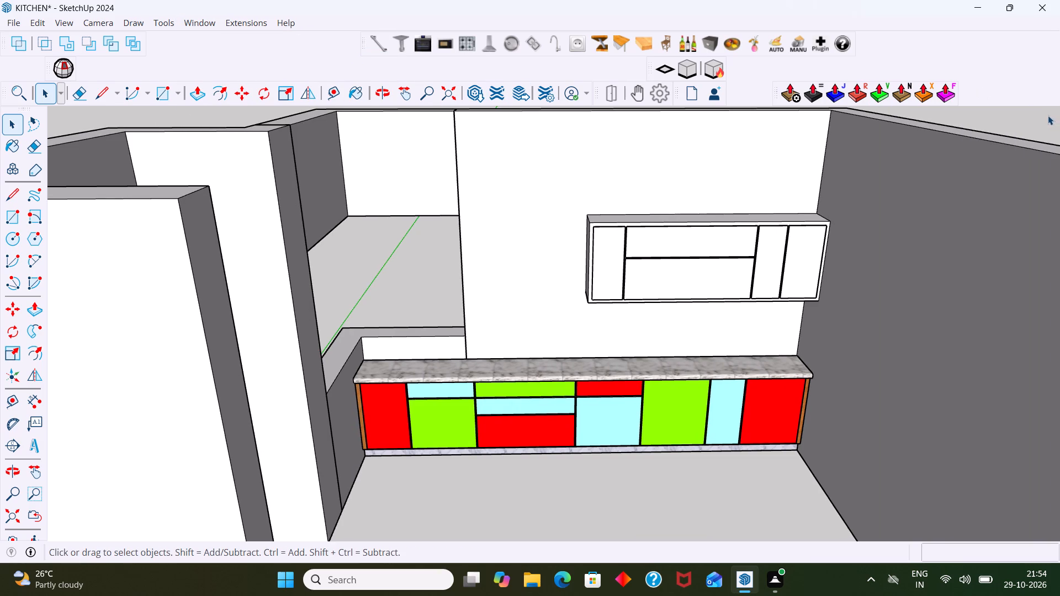
Sample Color F05 from a green base cabinet door and paint the wall cabinet's two narrow doors flanking the middle fronts.
key("b")
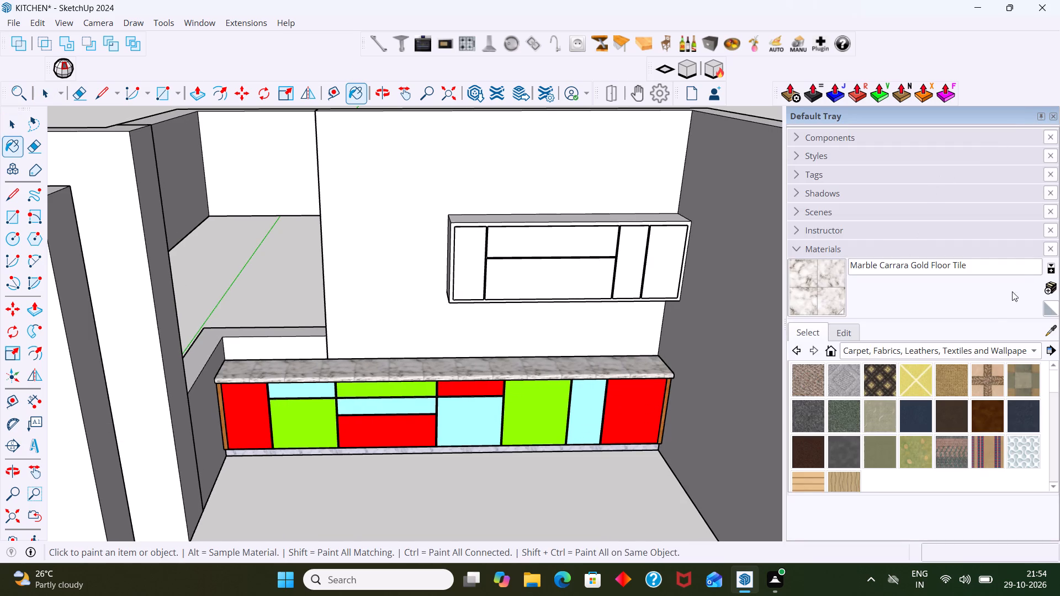
scroll(1005, 318, "down", 1)
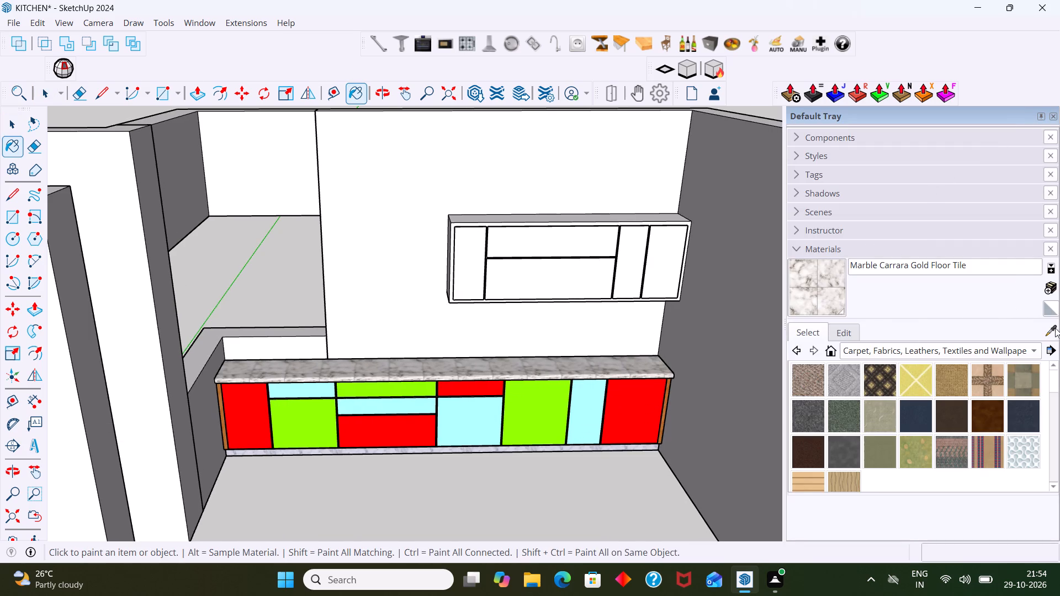
left_click(1053, 330)
scroll(547, 434, "up", 2)
left_click(547, 423)
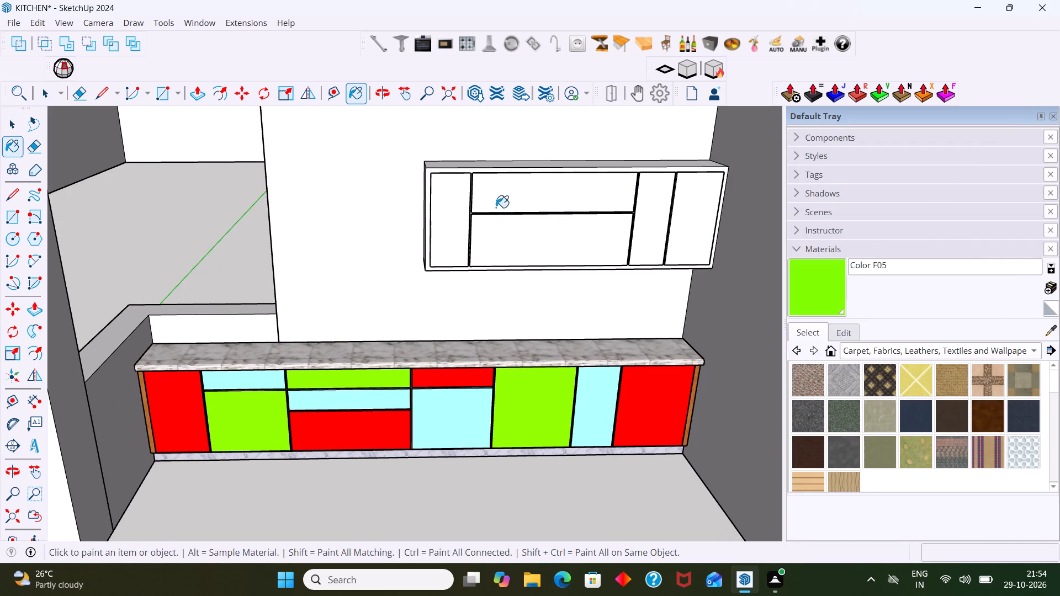
left_click(448, 214)
left_click(662, 220)
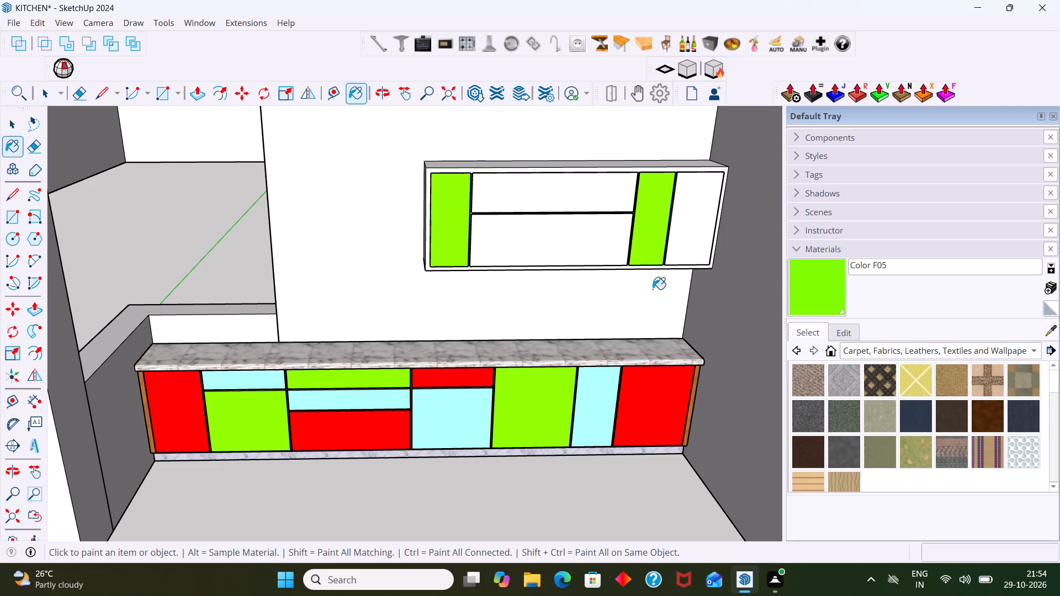
key("space")
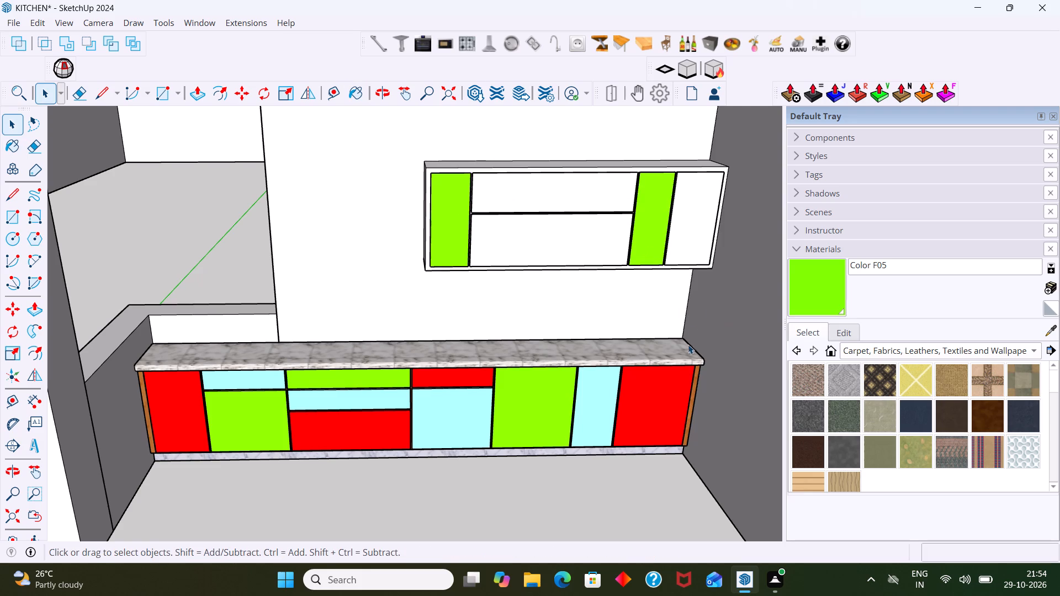
Sample Color H02 from a light blue base cabinet door and paint the wall cabinet's two stacked middle fronts.
left_click(1047, 327)
left_click(600, 424)
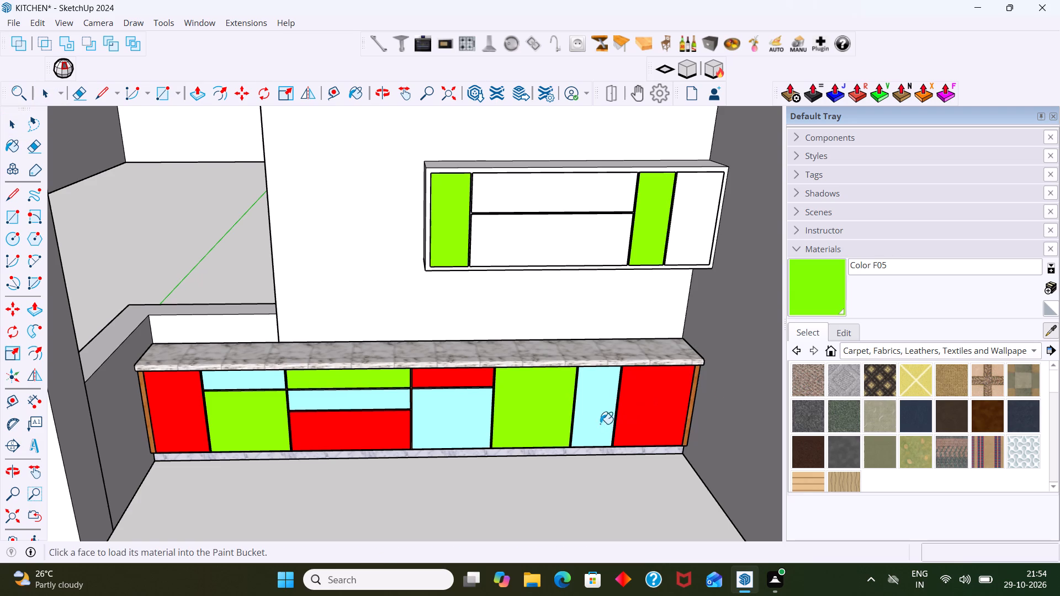
left_click(590, 197)
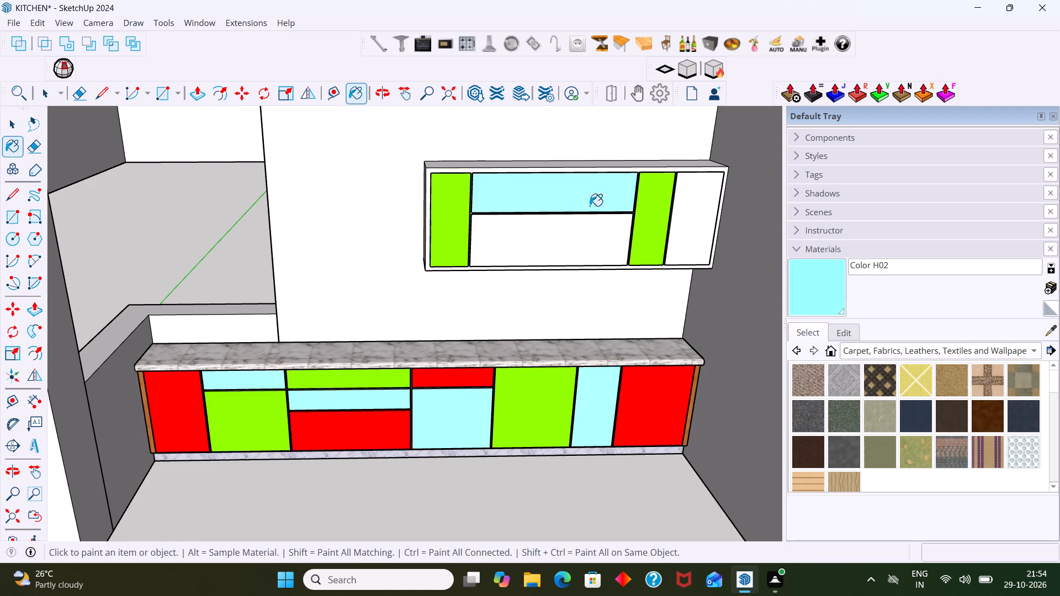
left_click(594, 253)
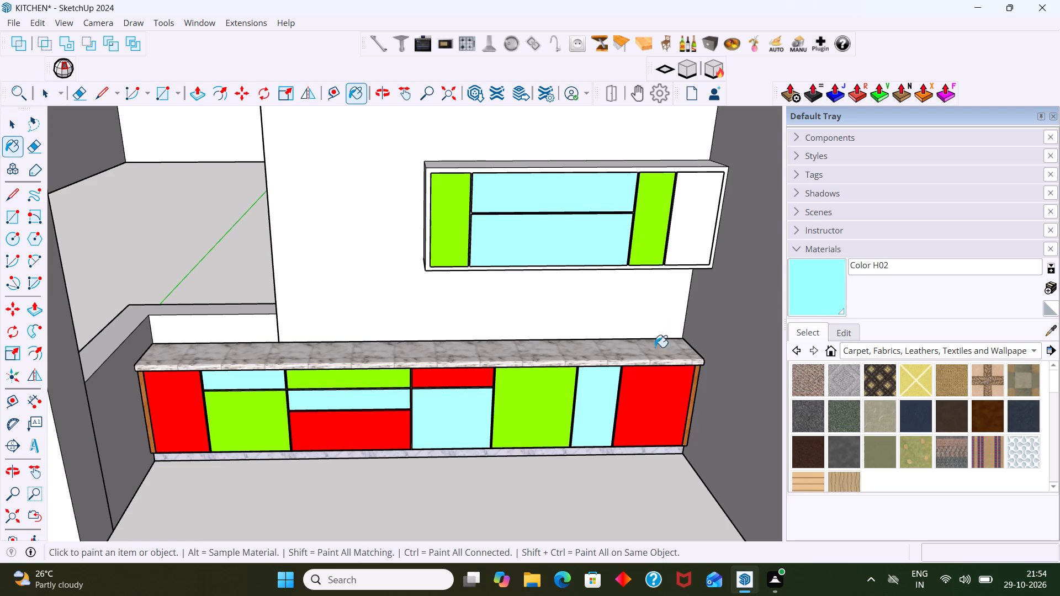
key("space")
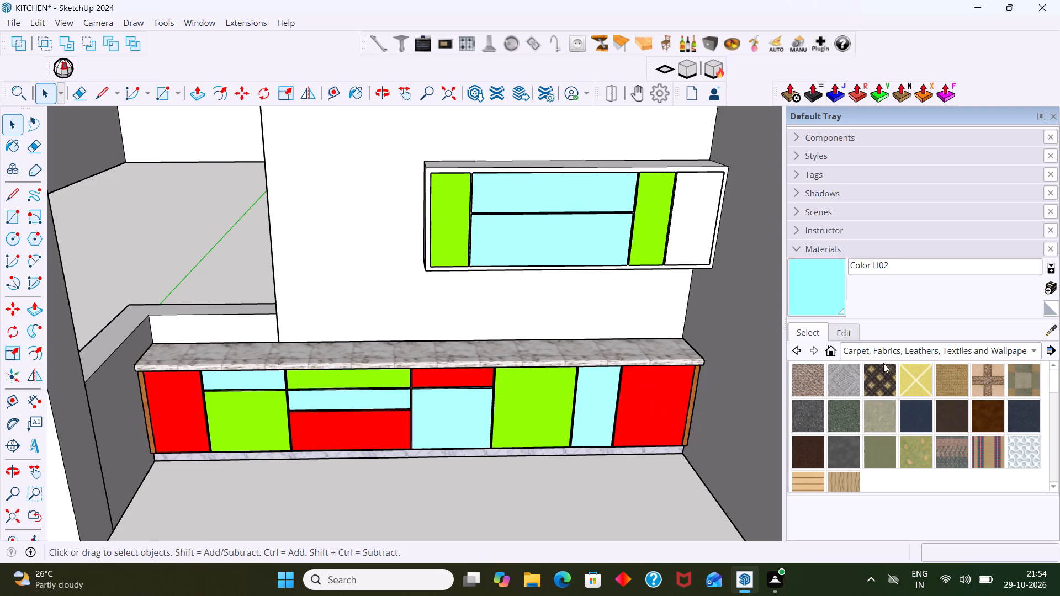
Sample Color A05 from the red base cabinet end door and paint the wall cabinet's remaining white end door.
left_click(1045, 330)
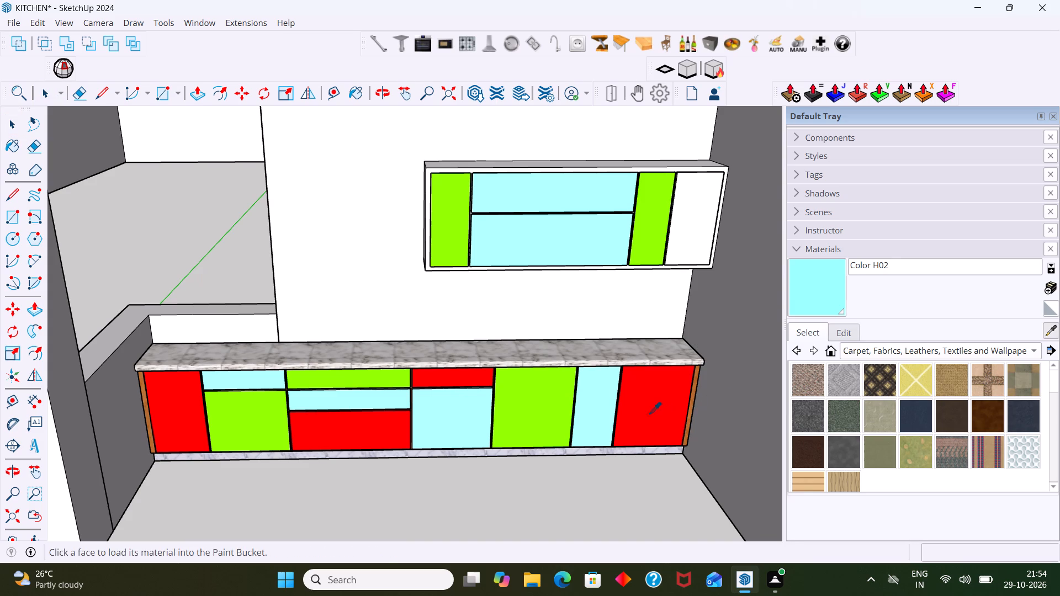
left_click(648, 414)
left_click(688, 251)
middle_click_drag(623, 227, 618, 332)
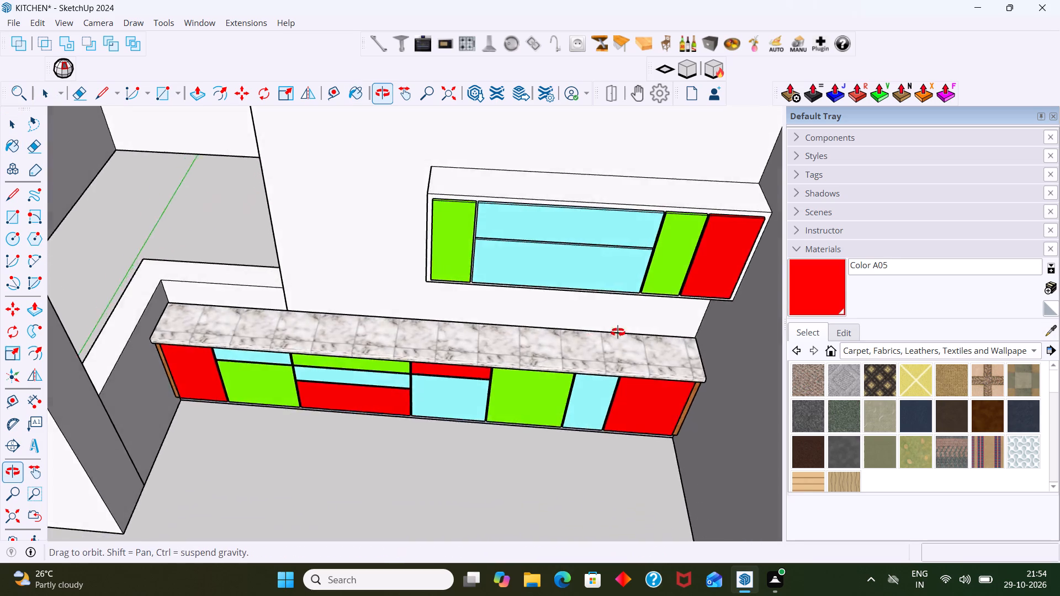
middle_click_drag(618, 332, 723, 293)
scroll(540, 246, "up", 5)
key("space")
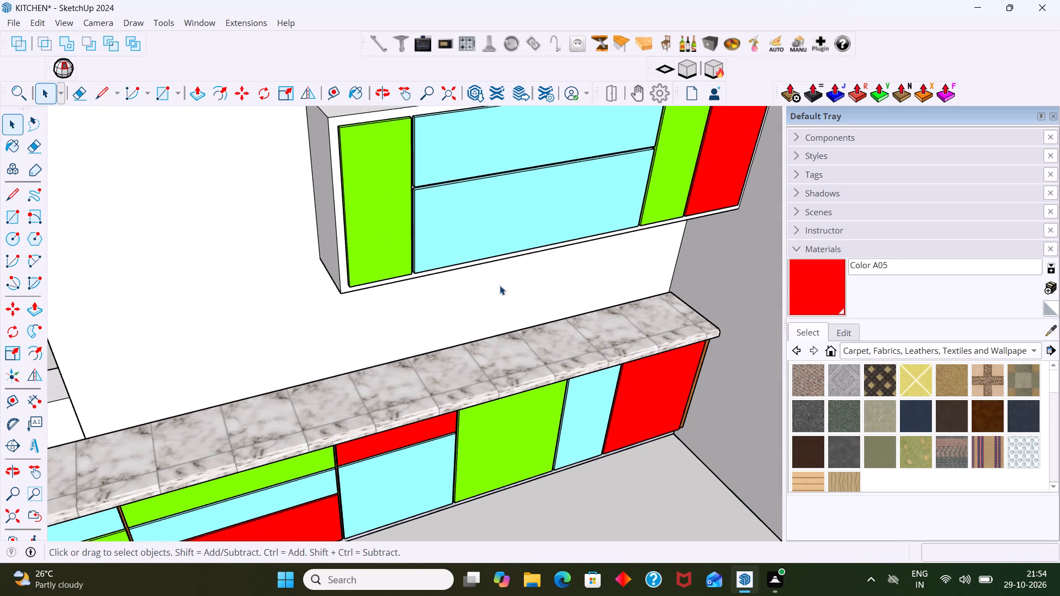
Sample Wood Bamboo from the base cabinet's end frame edge and paint the wall cabinet's front frame.
scroll(810, 396, "down", 3)
middle_click_drag(691, 395, 624, 343)
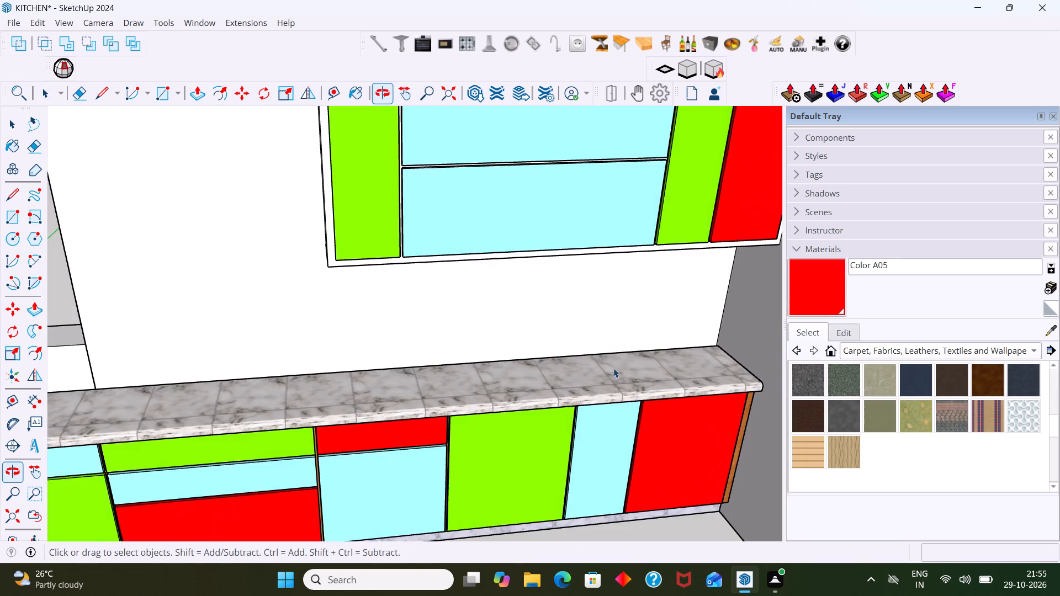
scroll(606, 397, "down", 5)
middle_click_drag(614, 378, 542, 243, "shift")
scroll(543, 318, "up", 3)
middle_click_drag(543, 327, 494, 207)
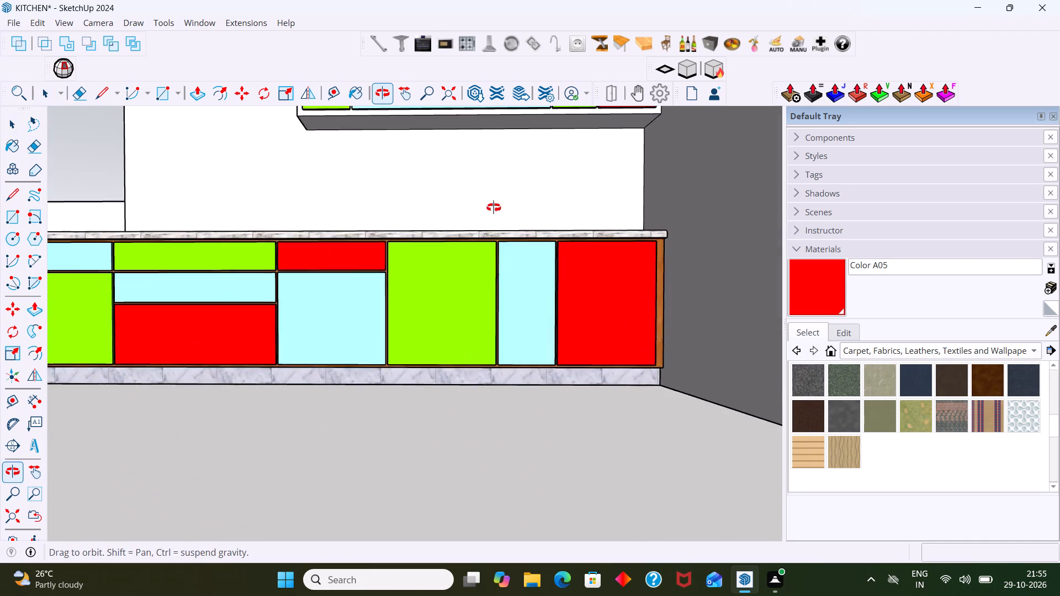
middle_click_drag(494, 207, 490, 201)
scroll(564, 302, "up", 5)
scroll(701, 333, "down", 1)
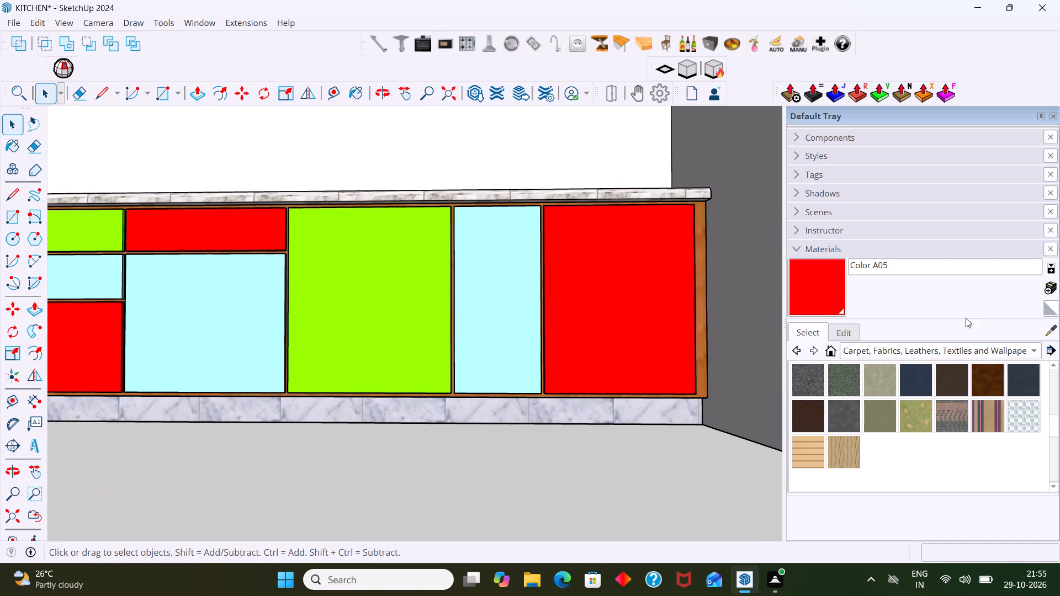
left_click(1052, 328)
scroll(813, 377, "up", 3)
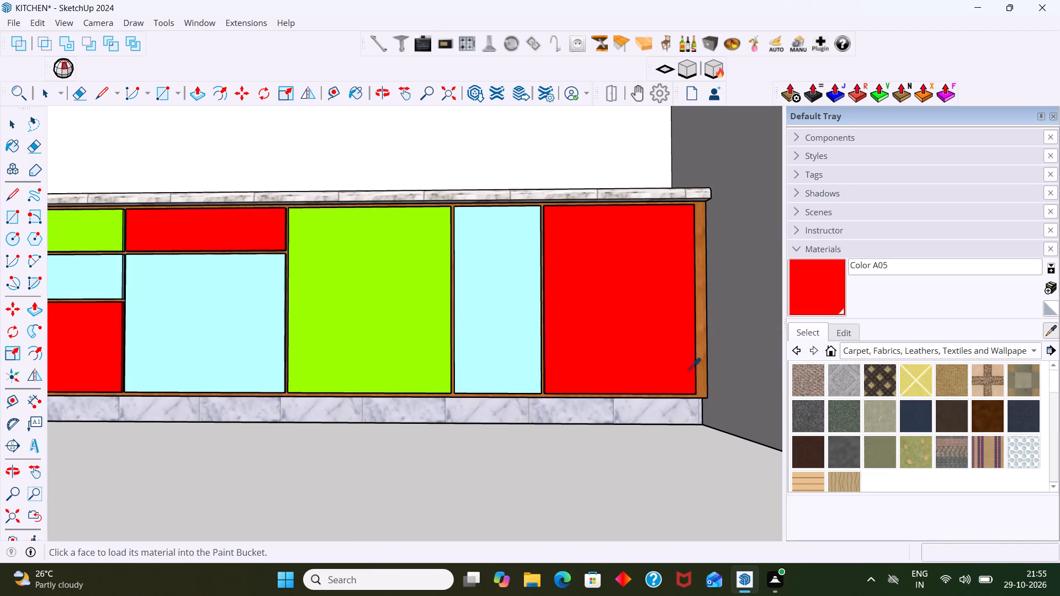
left_click(700, 361)
scroll(659, 287, "down", 5)
middle_click_drag(640, 264, 667, 465, "shift")
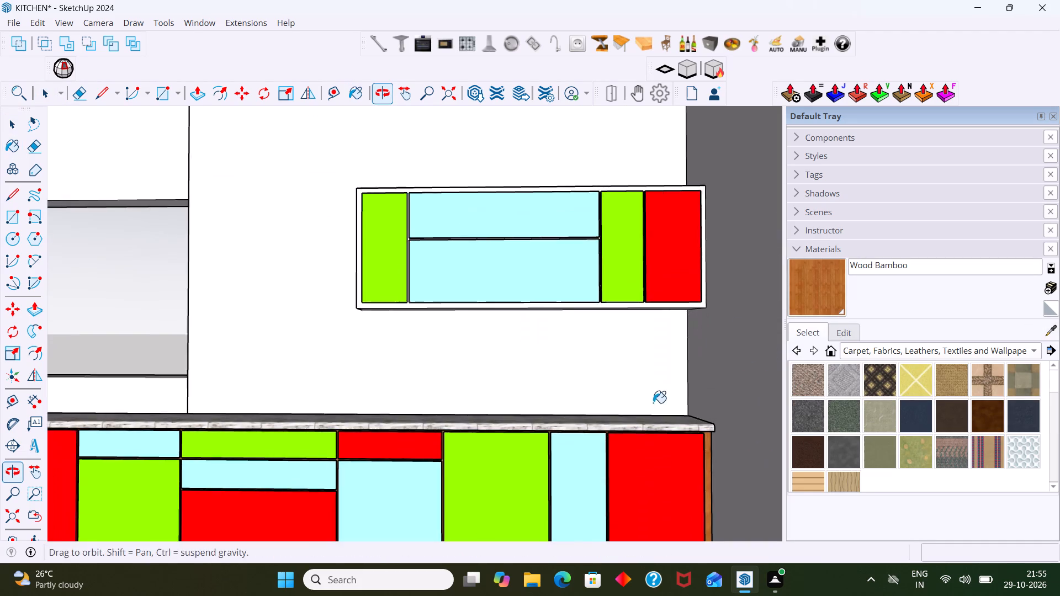
middle_click_drag(646, 402, 644, 439)
scroll(566, 241, "up", 2)
left_click(540, 178)
Paint the wall cabinet's top face and the remaining white frame strip above the red door with Wood Bamboo.
middle_click_drag(532, 199, 555, 389)
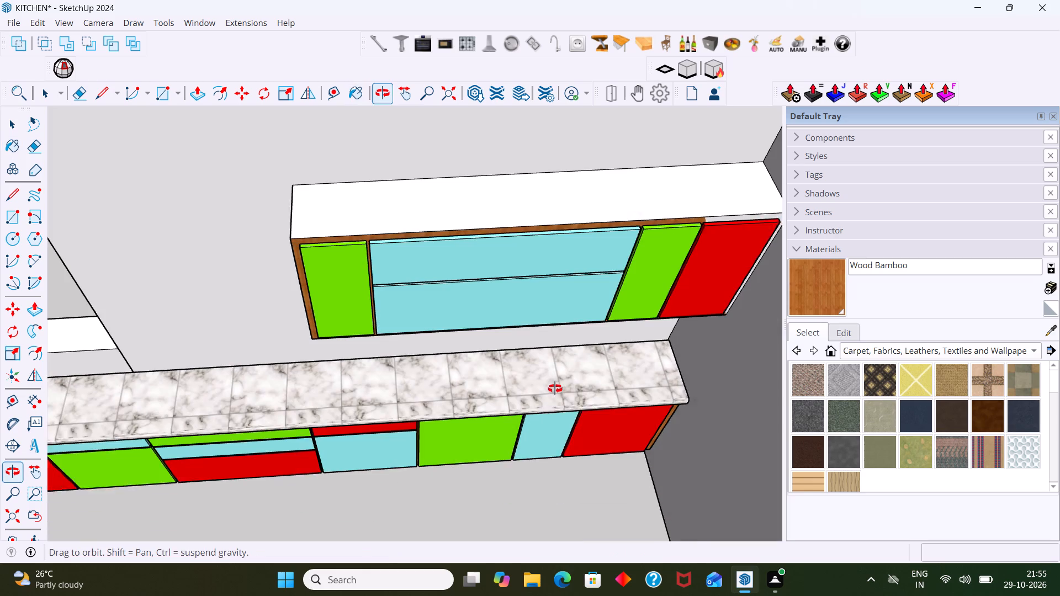
middle_click_drag(555, 389, 567, 369)
scroll(703, 213, "up", 7)
left_click(699, 189)
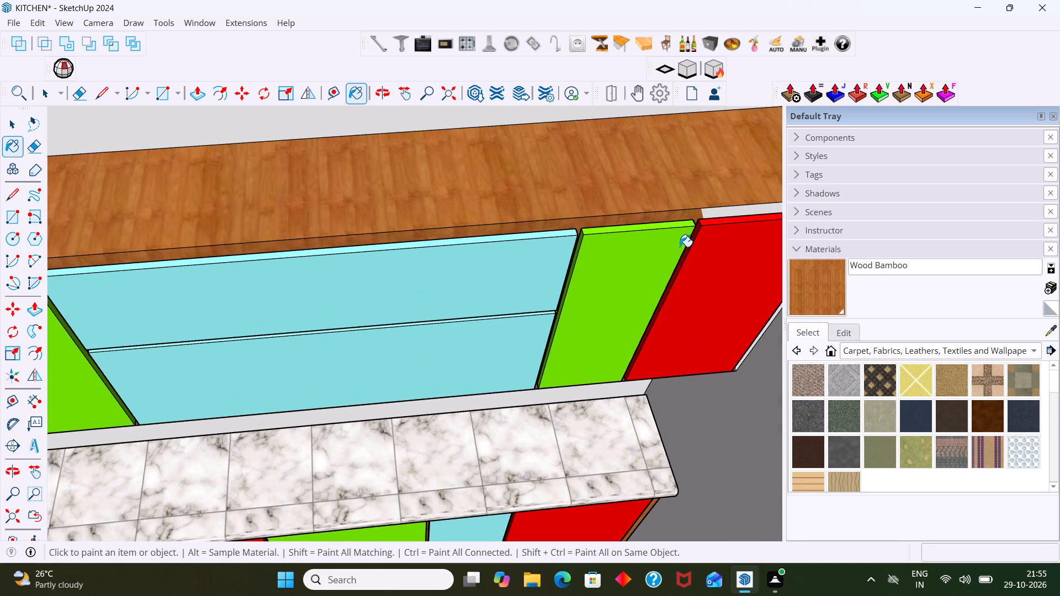
scroll(685, 243, "up", 3)
middle_click_drag(709, 212, 636, 156)
scroll(661, 185, "up", 3)
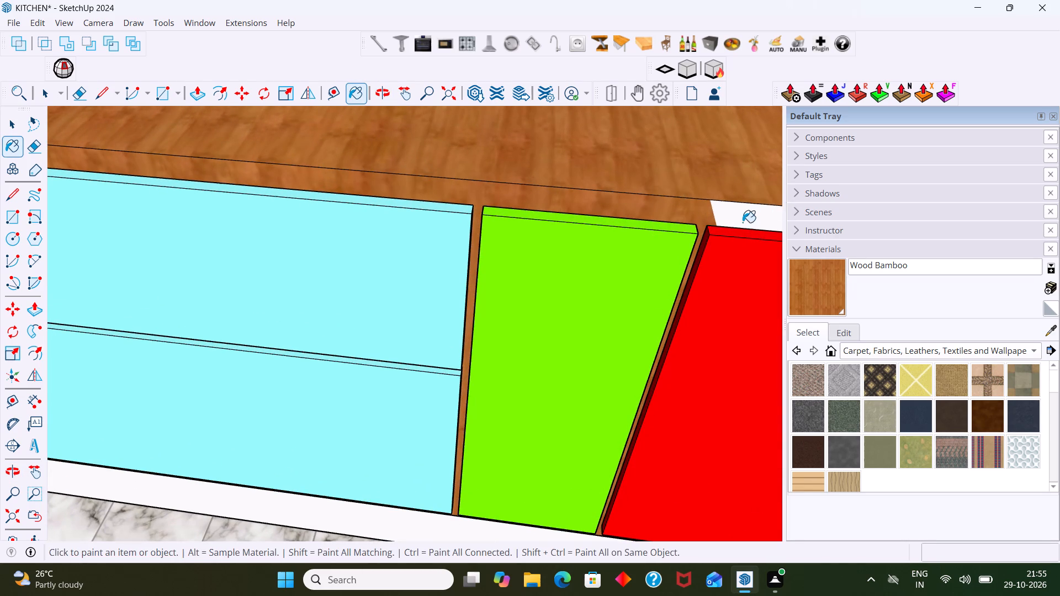
left_click(741, 222)
Paint the wall cabinet's exposed outer side beside the green end door and its underside with Wood Bamboo.
scroll(730, 222, "down", 12)
middle_click_drag(683, 241, 780, 223)
middle_click_drag(474, 240, 635, 174)
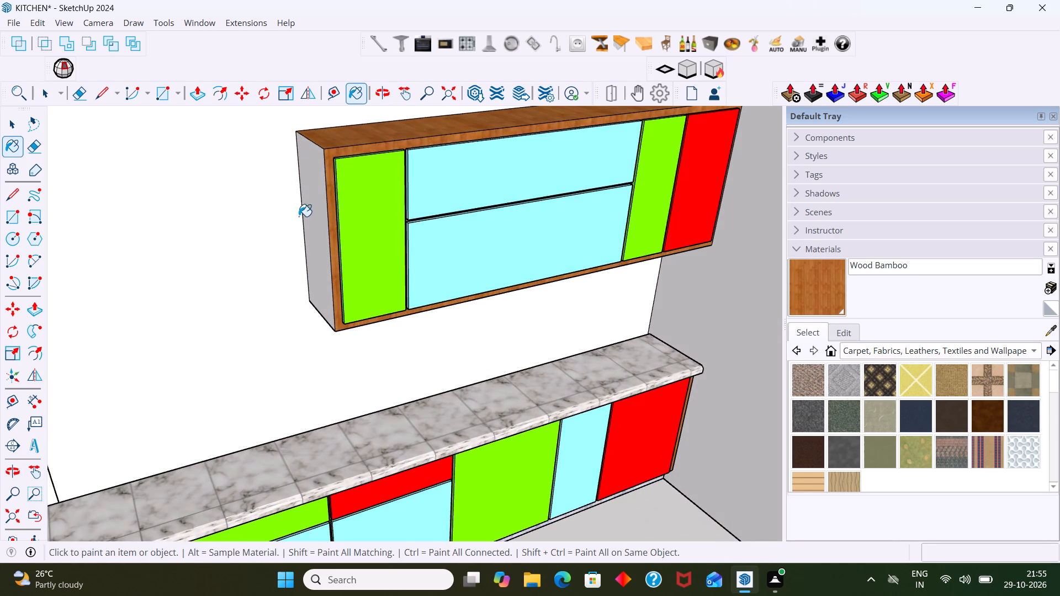
left_click(311, 212)
scroll(318, 237, "down", 2)
middle_click_drag(351, 265, 321, 169)
middle_click_drag(384, 256, 367, 163)
scroll(374, 241, "up", 5)
left_click(370, 295)
scroll(382, 289, "down", 5)
Inspect the painted wall cabinet from several sides, including its red-door end beside the side wall.
middle_click_drag(563, 293, 460, 293)
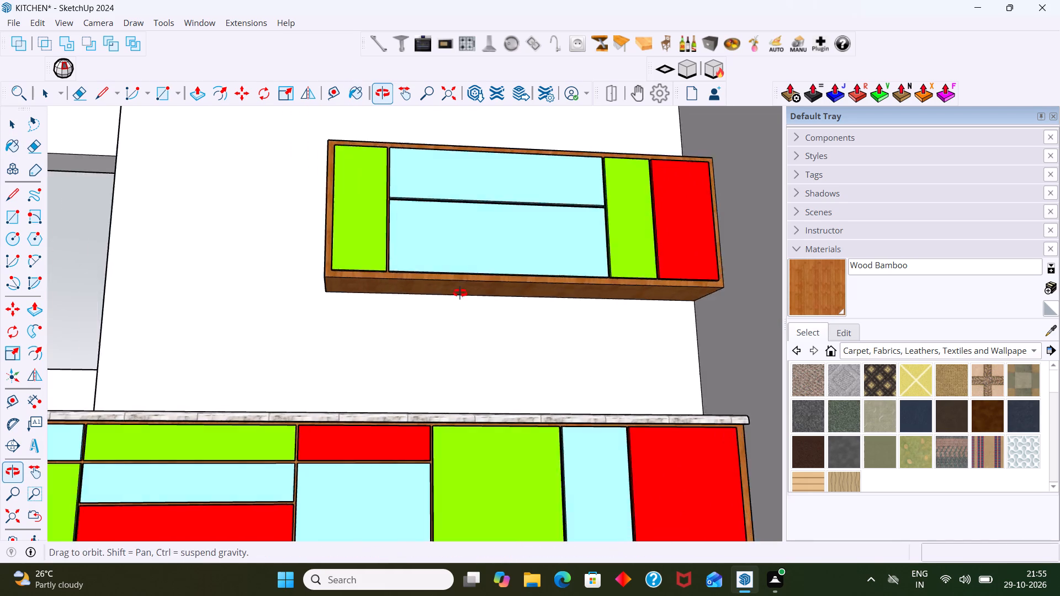
middle_click_drag(460, 293, 416, 303)
scroll(642, 225, "up", 3)
middle_click_drag(658, 230, 438, 279)
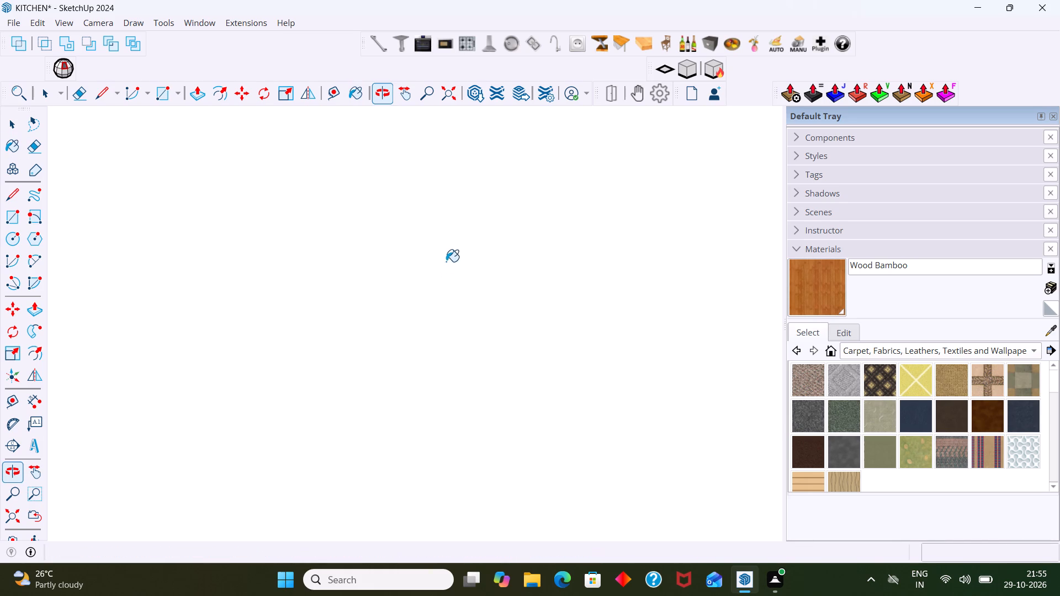
scroll(447, 262, "down", 5)
left_click(17, 523)
scroll(79, 476, "down", 2)
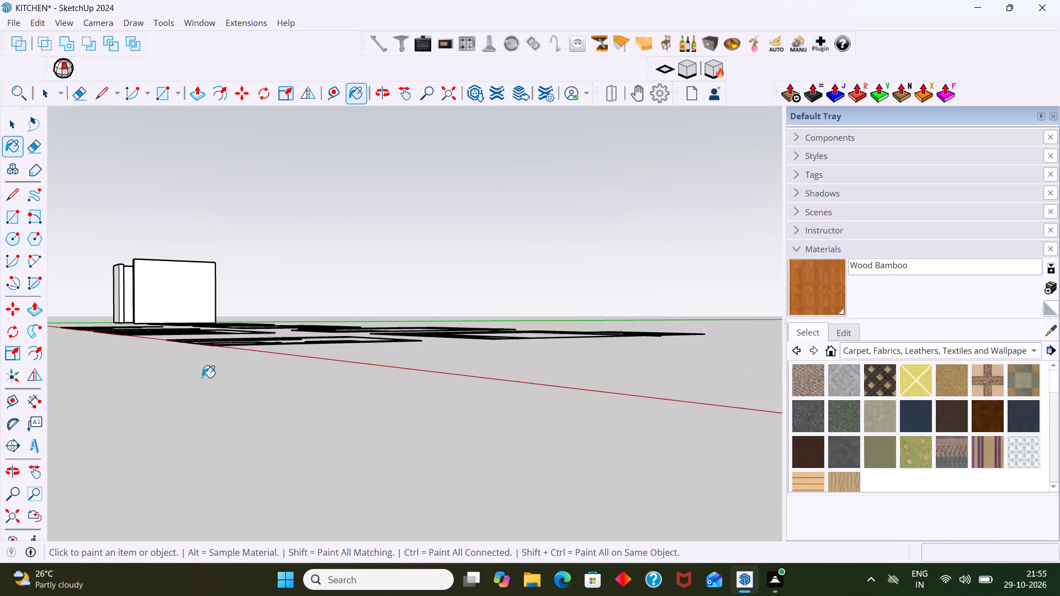
middle_click_drag(199, 371, 292, 402)
middle_click_drag(243, 358, 507, 387)
scroll(202, 321, "up", 2)
scroll(200, 320, "down", 8)
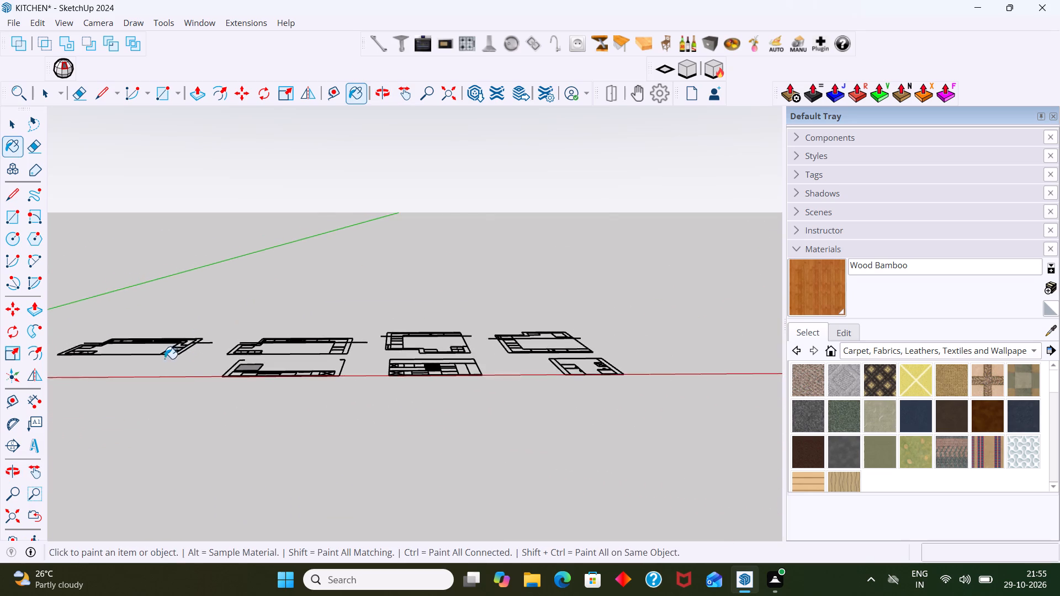
middle_click_drag(165, 366, 449, 361, "shift")
scroll(285, 303, "up", 20)
scroll(285, 303, "up", 3)
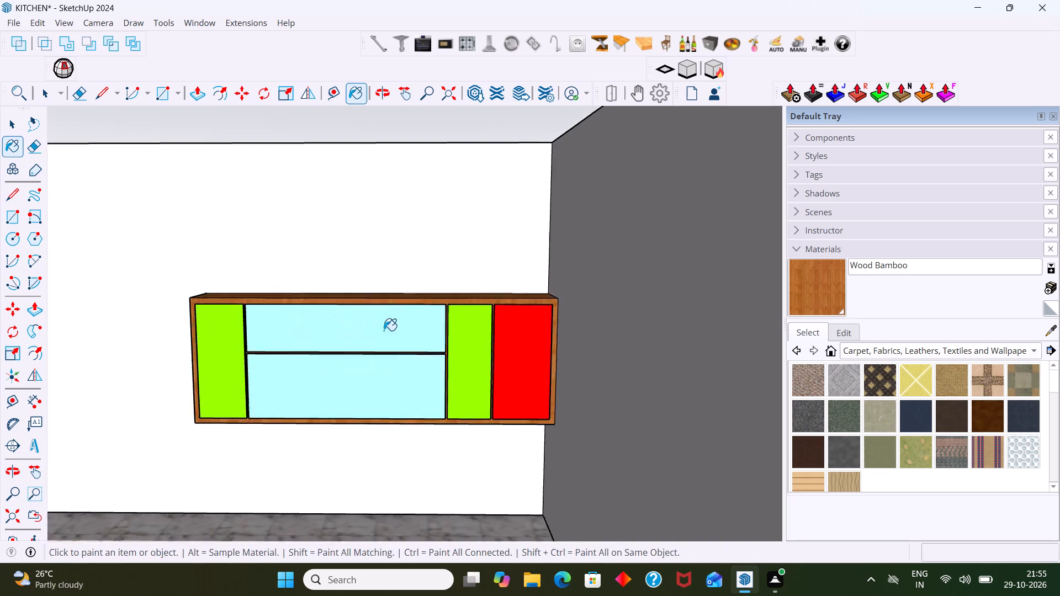
scroll(384, 331, "up", 3)
middle_click_drag(681, 338, 564, 380)
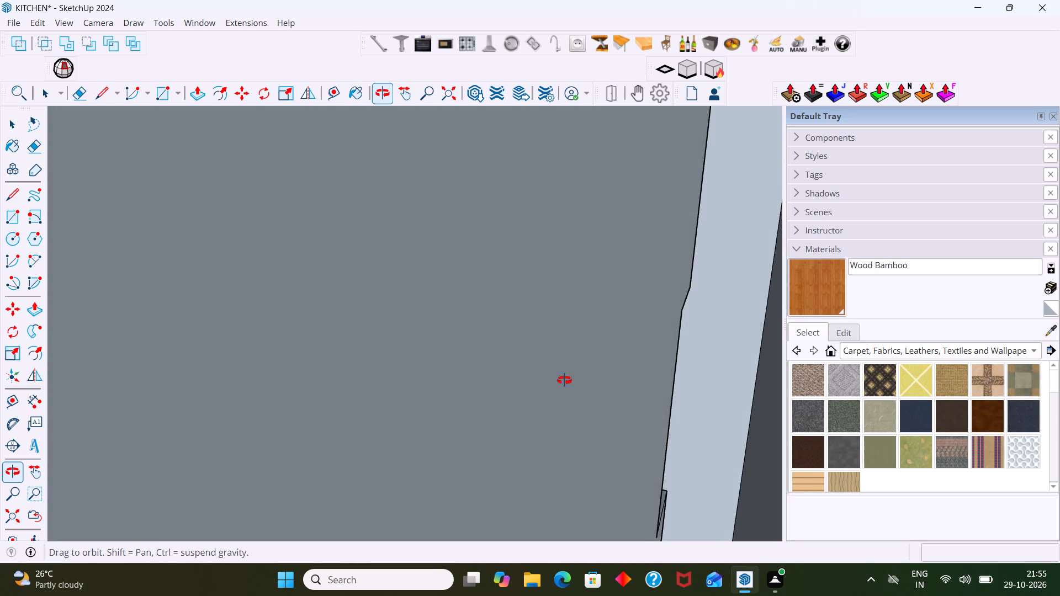
middle_click_drag(564, 380, 601, 374)
scroll(674, 363, "up", 12)
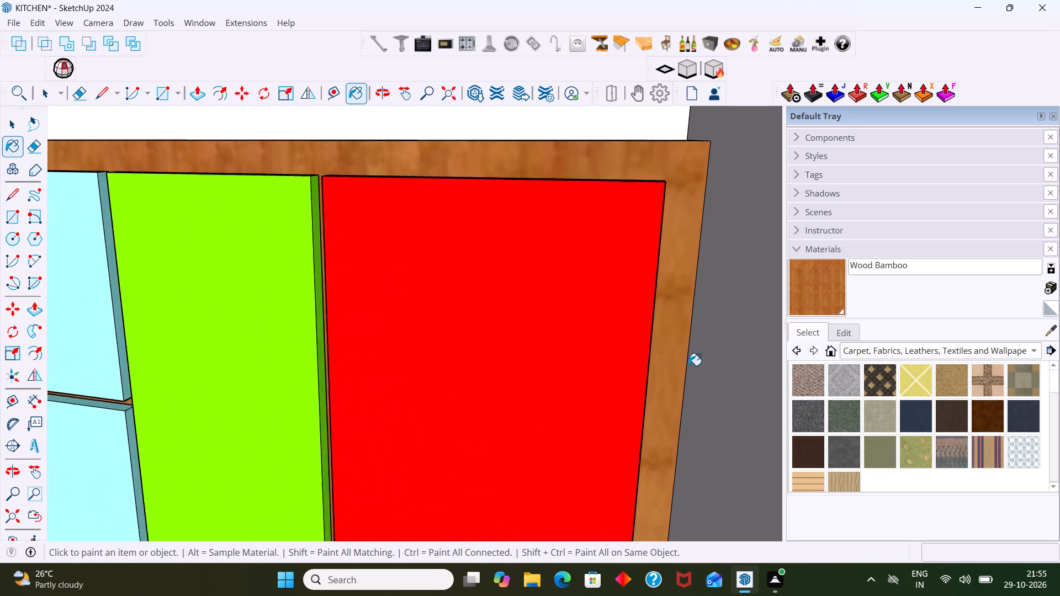
scroll(688, 365, "down", 20)
scroll(688, 365, "down", 3)
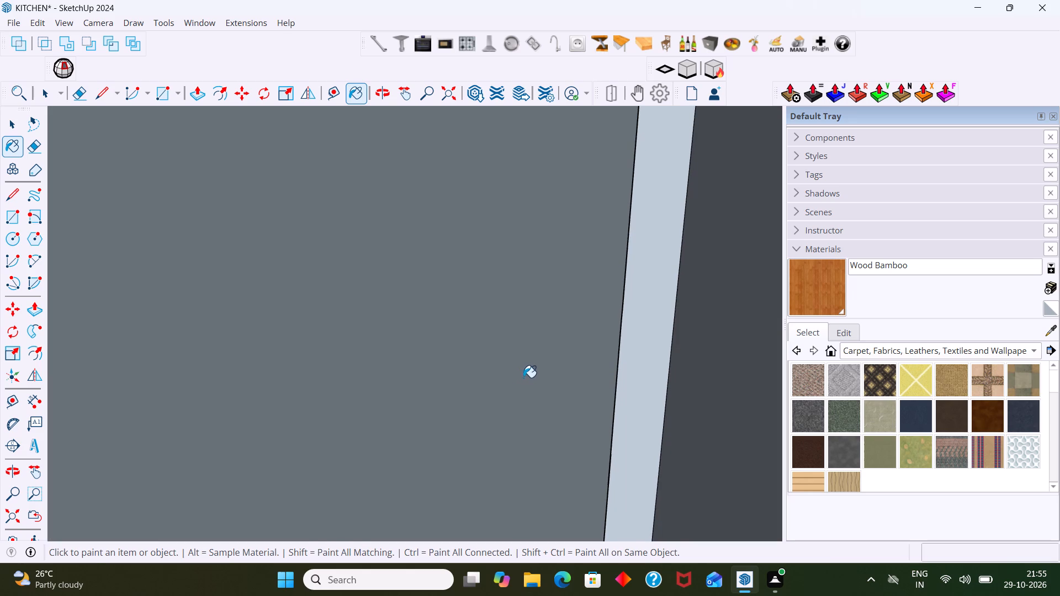
Review the whole kitchen with the painted base and wall cabinets from the front and from above.
key("space")
scroll(524, 377, "down", 10)
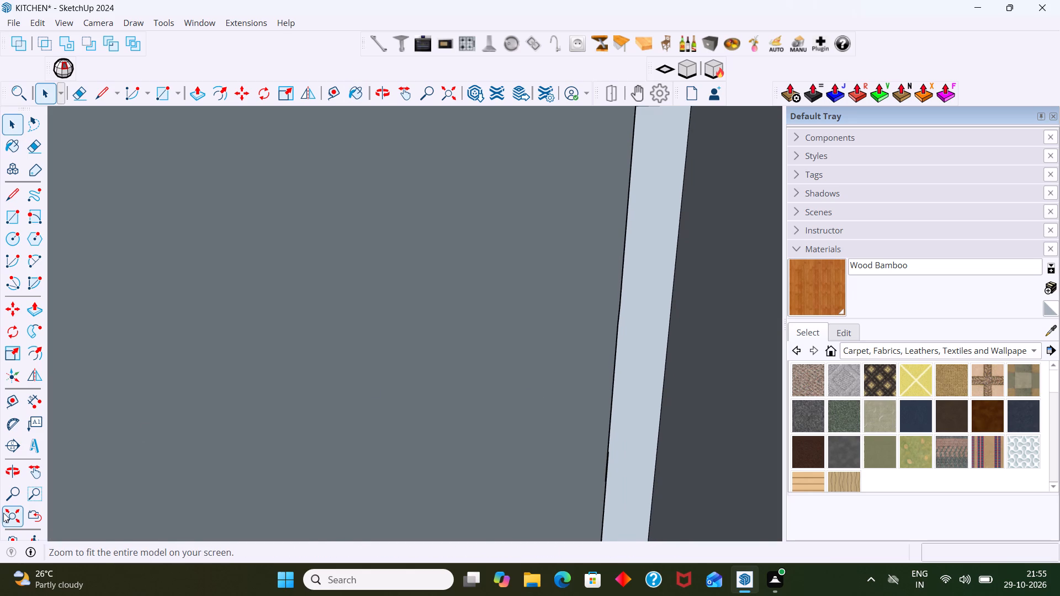
left_click(7, 509)
scroll(67, 478, "down", 2)
middle_click_drag(91, 343, 433, 389, "shift")
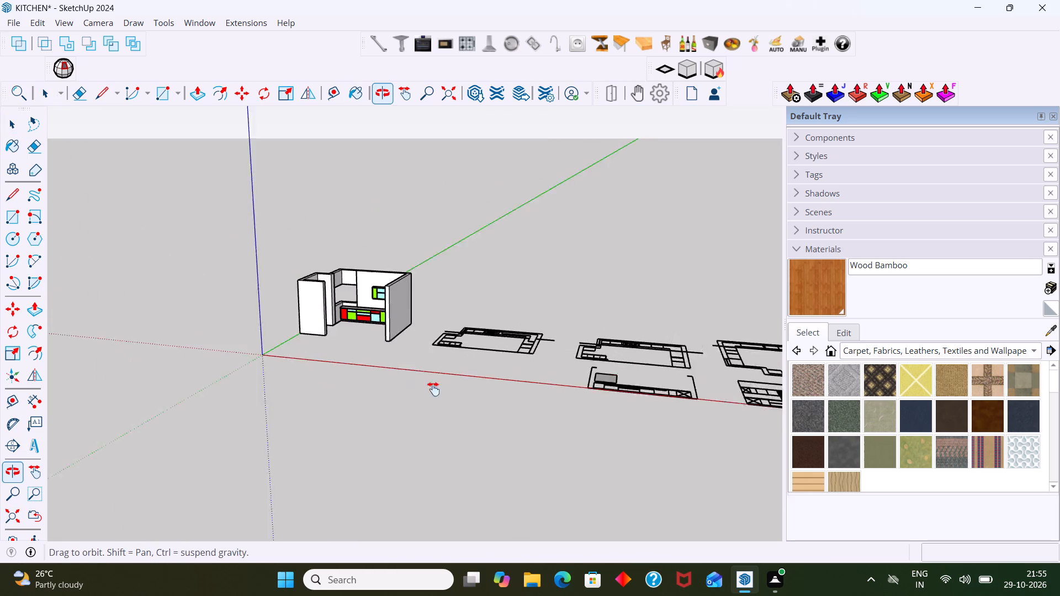
middle_click_drag(433, 389, 453, 390, "shift")
scroll(441, 338, "up", 13)
scroll(390, 281, "up", 3)
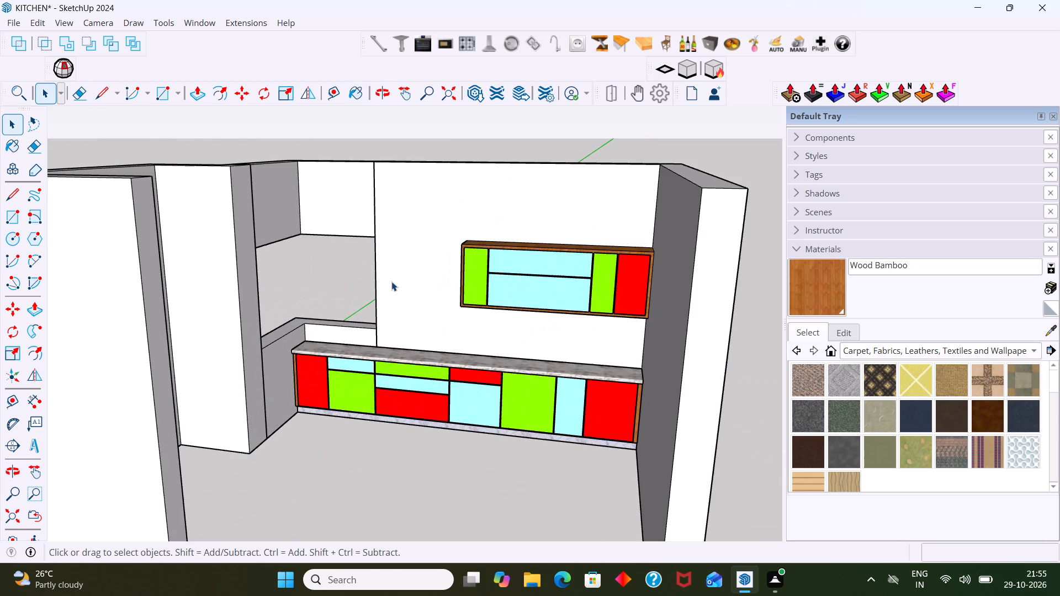
middle_click_drag(395, 284, 459, 455)
scroll(459, 455, "up", 1)
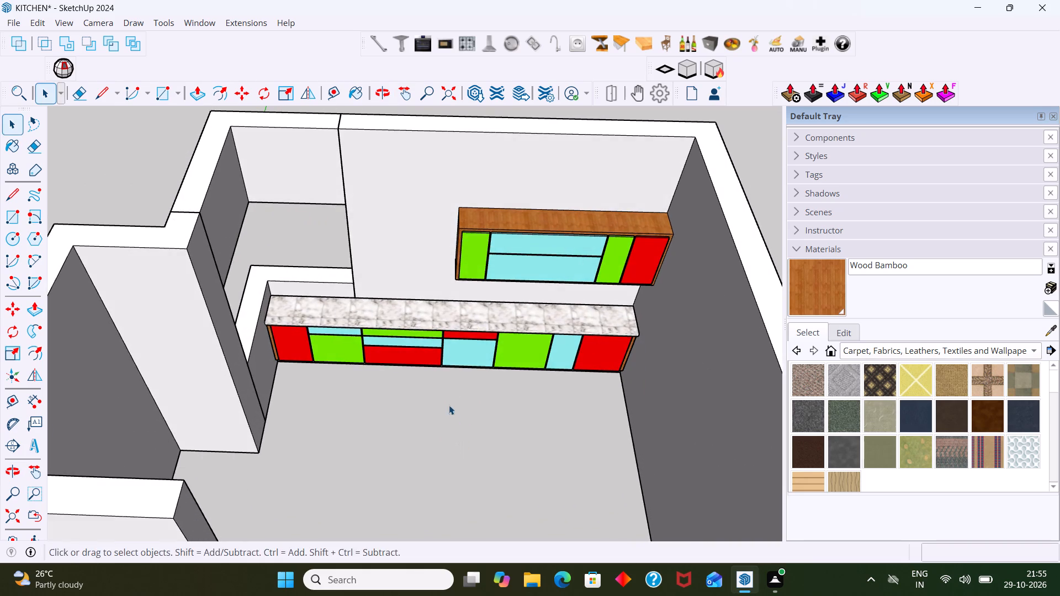
middle_click_drag(449, 404, 510, 333, "shift")
scroll(460, 345, "up", 3)
scroll(444, 344, "down", 3)
middle_click_drag(466, 340, 374, 272)
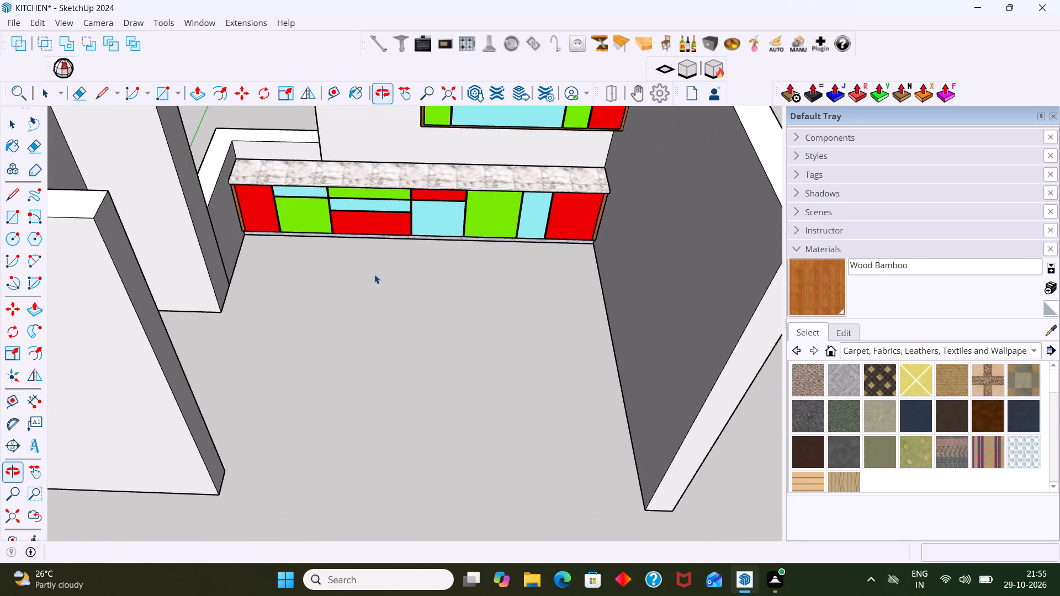
scroll(380, 264, "down", 6)
middle_click_drag(442, 309, 399, 374)
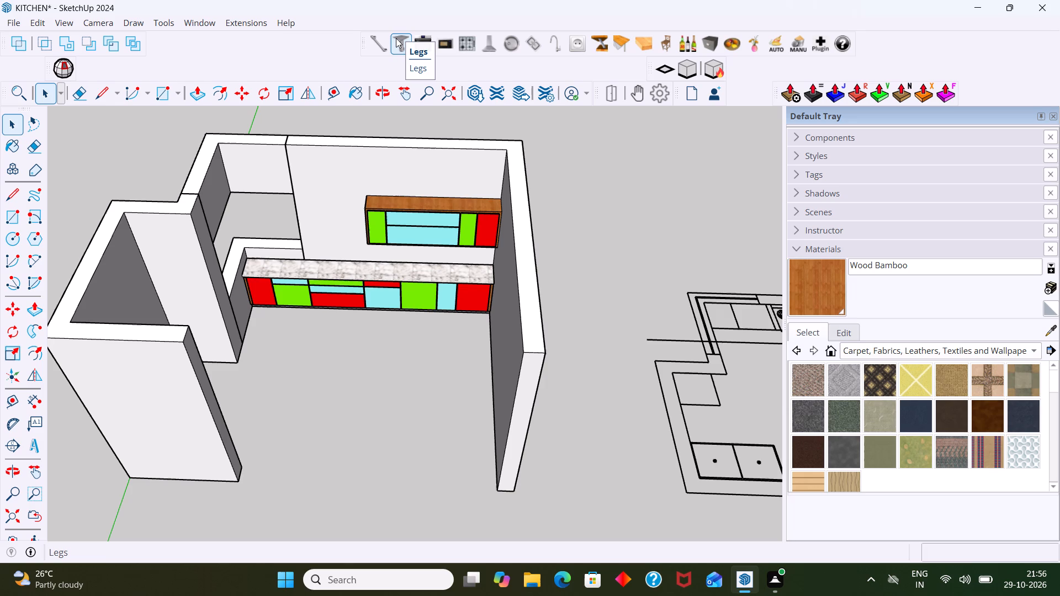
scroll(119, 70, "down", 2)
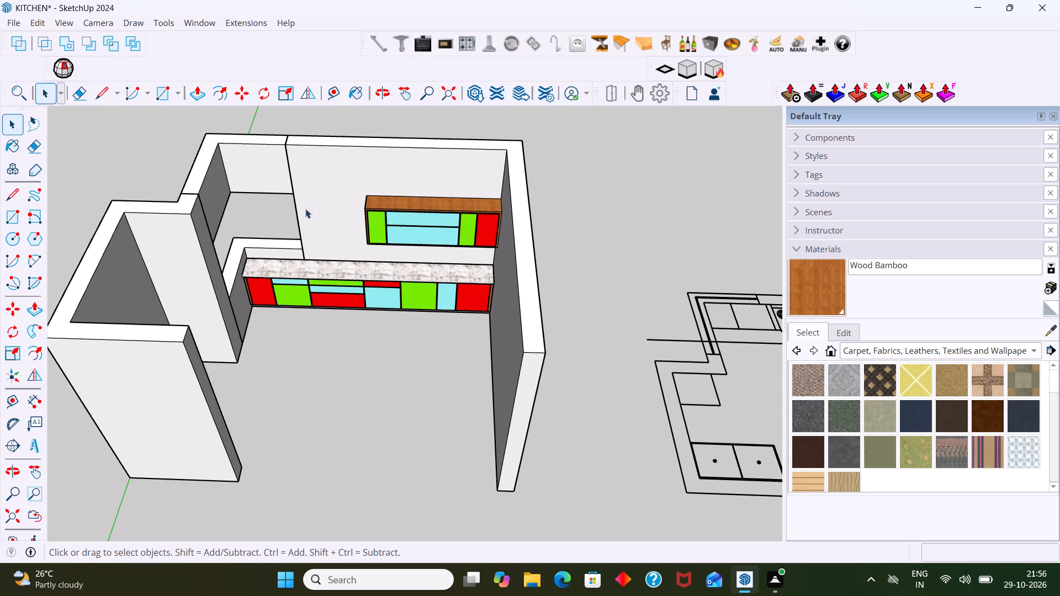
middle_click_drag(319, 208, 324, 163)
scroll(484, 279, "up", 8)
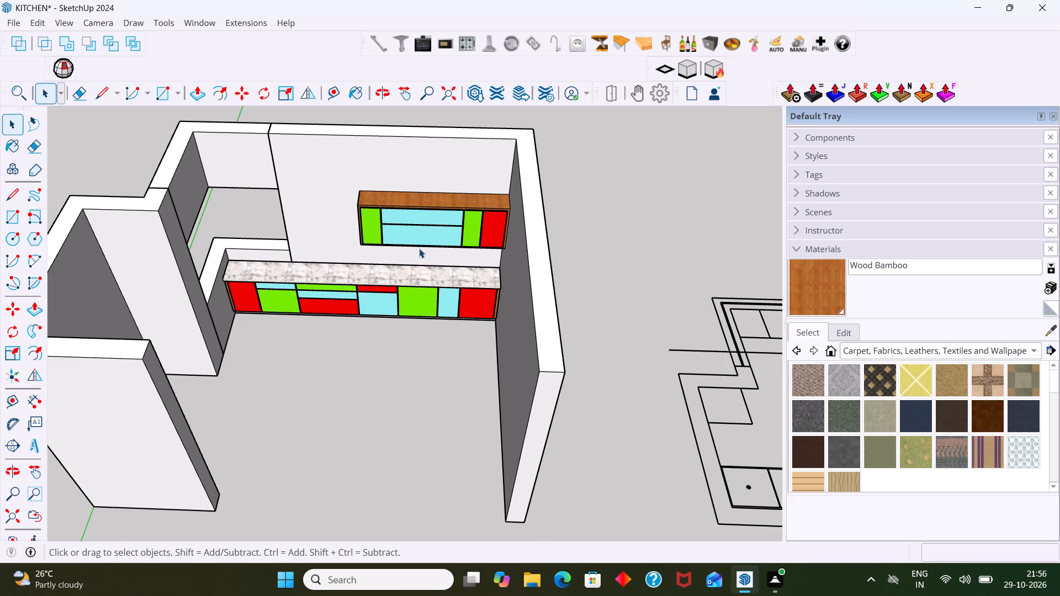
key("space")
scroll(455, 262, "up", 4)
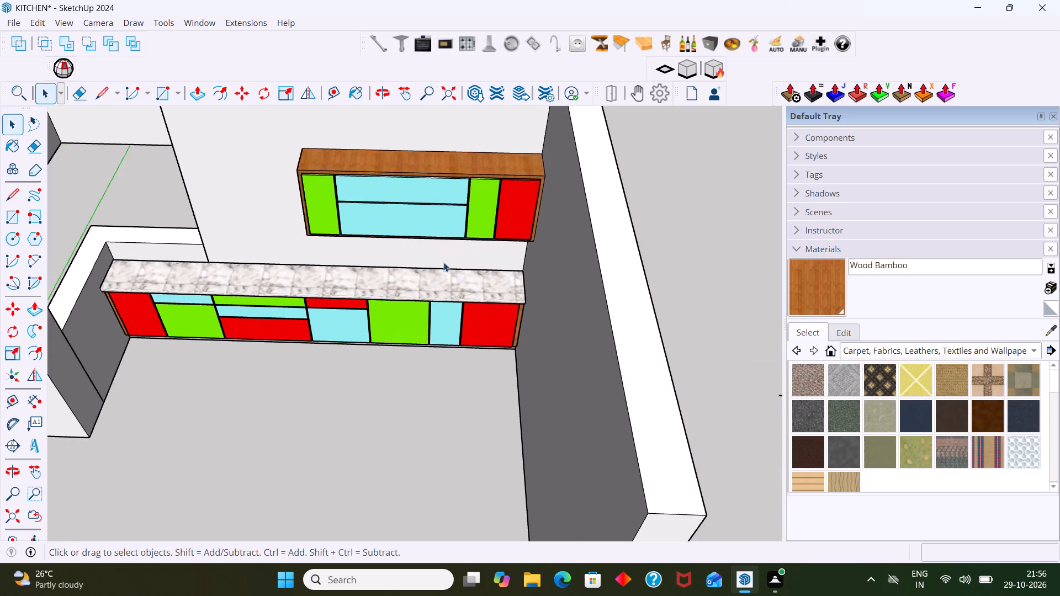
middle_click_drag(443, 262, 433, 193)
middle_click_drag(448, 207, 515, 159, "shift")
scroll(485, 208, "up", 4)
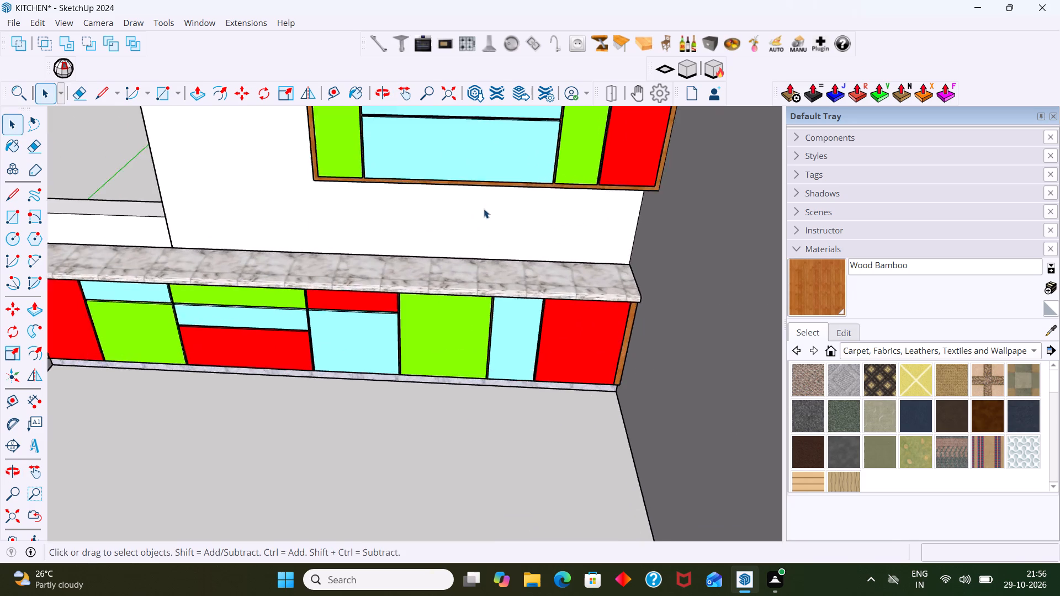
scroll(484, 212, "down", 7)
middle_click_drag(463, 216, 525, 203)
scroll(439, 201, "up", 2)
scroll(438, 201, "down", 2)
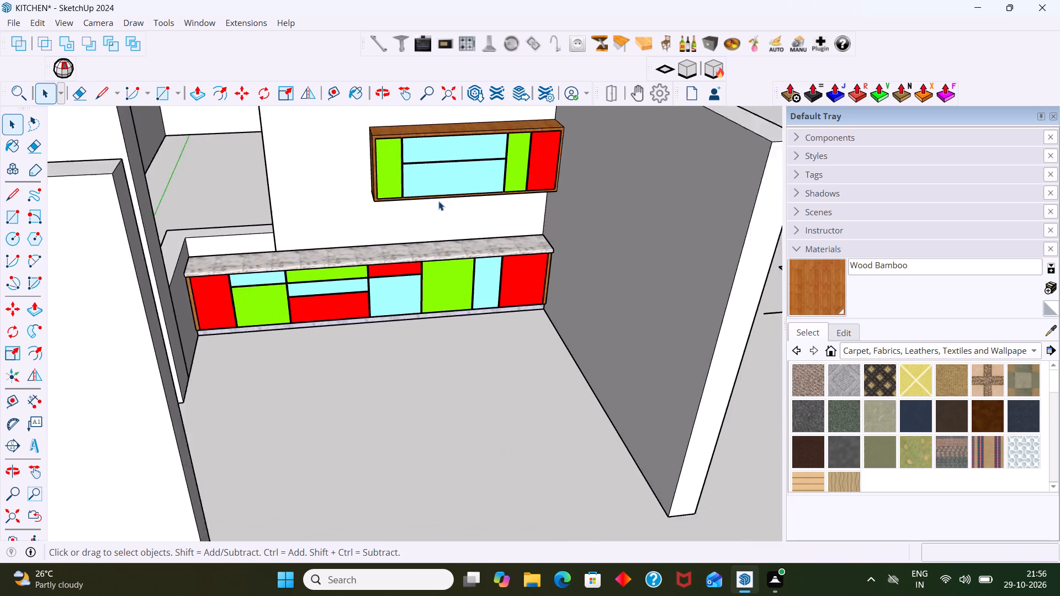
scroll(425, 198, "up", 2)
scroll(418, 203, "down", 6)
middle_click_drag(394, 251, 376, 229)
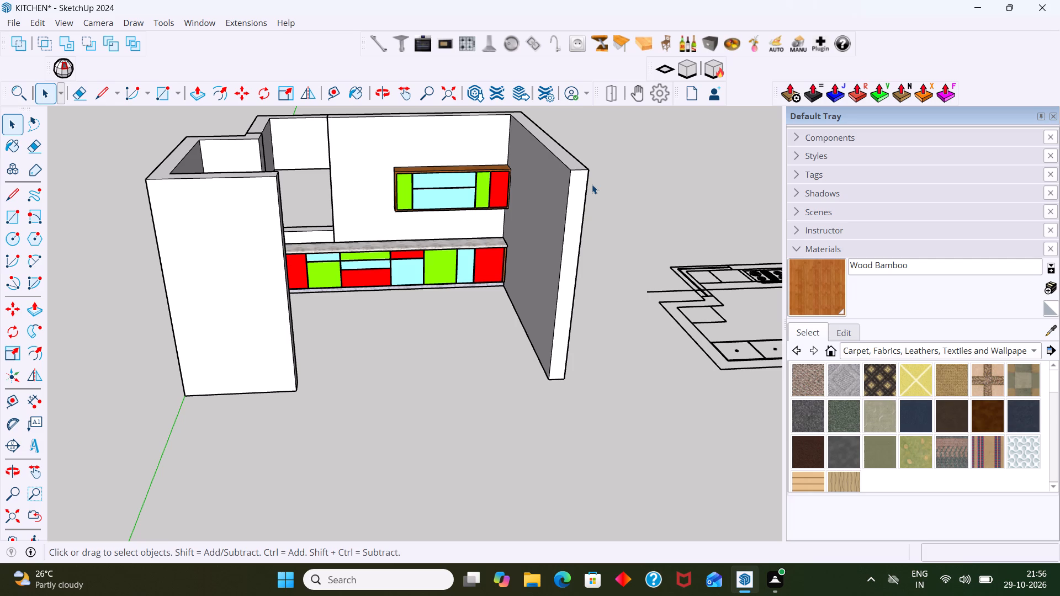
Place a horizontal bar handle on the base cabinet's light-blue drawer front above the green door, next to the red end door.
scroll(455, 221, "up", 3)
middle_click_drag(434, 226, 359, 238)
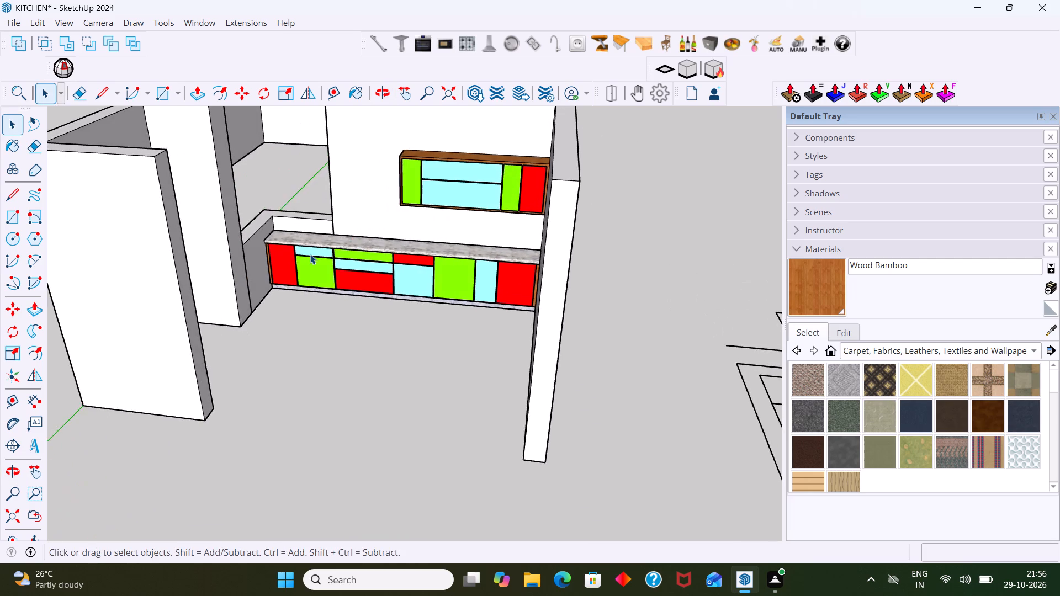
scroll(310, 254, "up", 7)
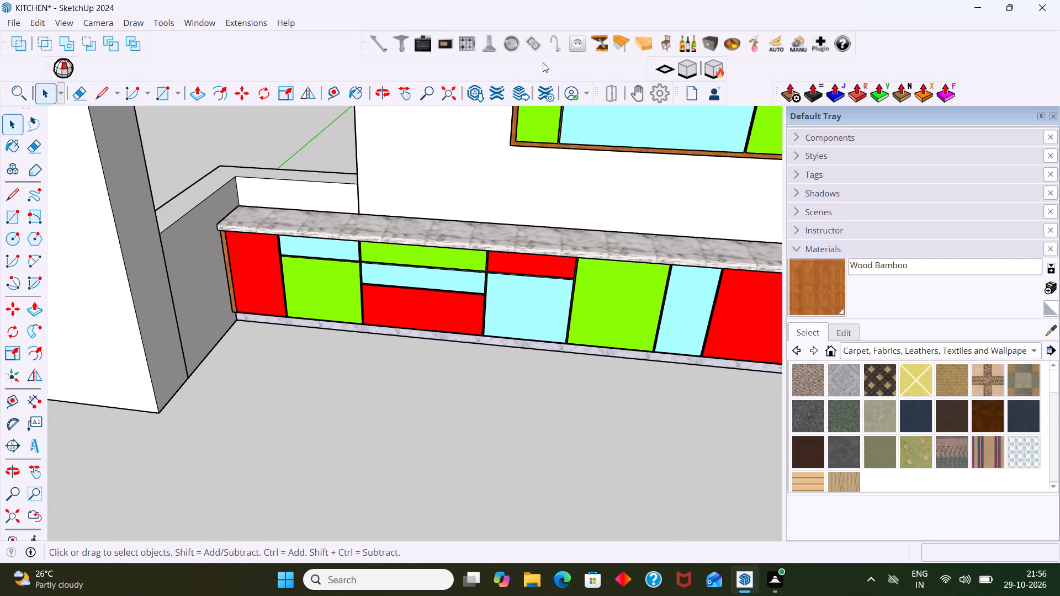
left_click(381, 51)
scroll(261, 296, "up", 2)
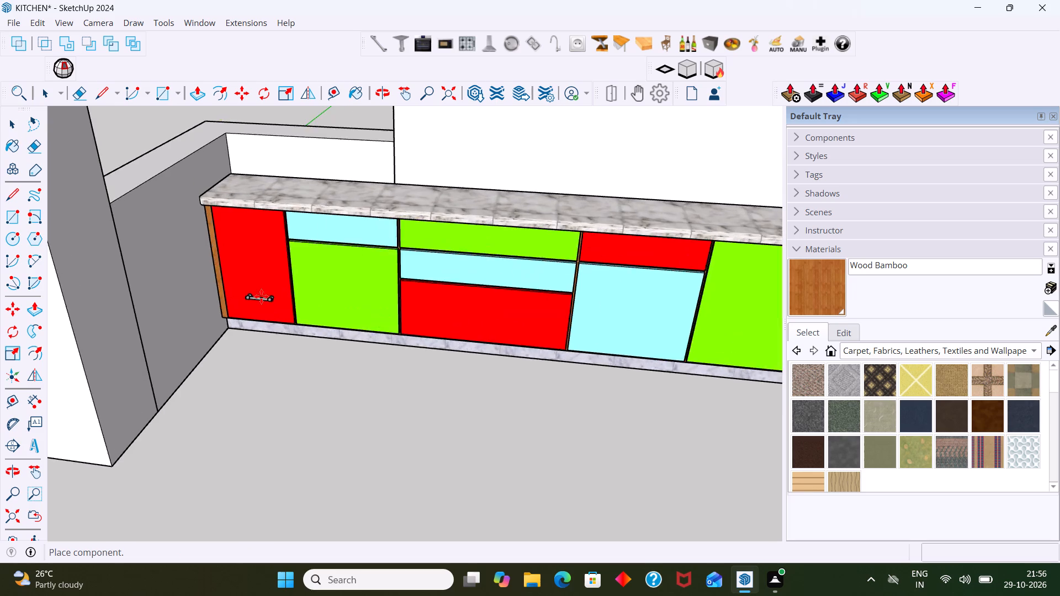
scroll(261, 296, "up", 11)
scroll(414, 247, "down", 6)
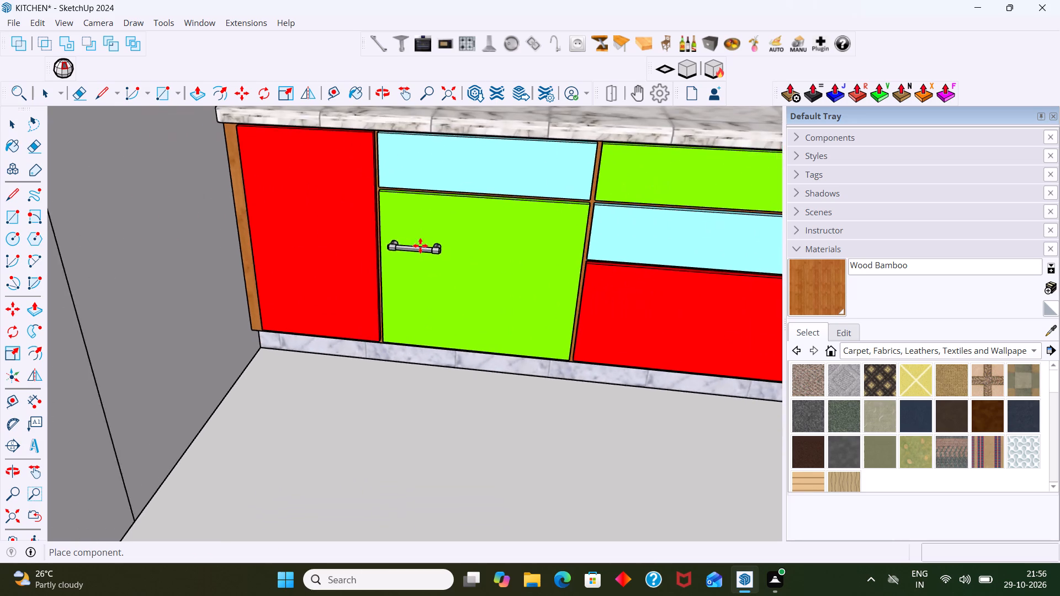
scroll(481, 233, "down", 3)
scroll(466, 191, "up", 6)
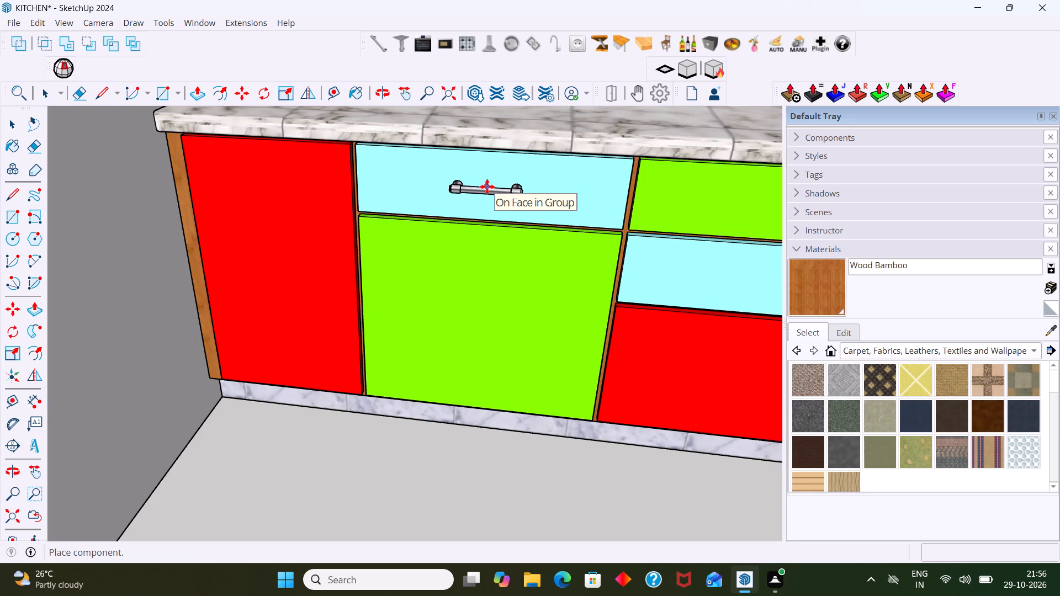
left_click(490, 185)
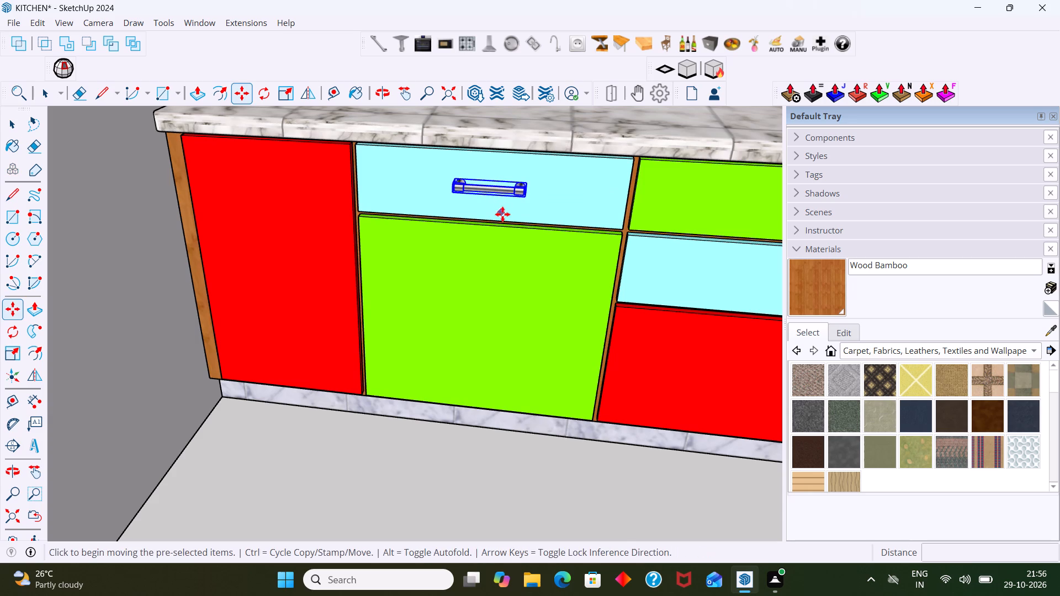
key("space")
left_click(511, 267)
Cycle the handle on the light-blue drawer front through the handle styles until it is a slim straight bar with short end brackets.
scroll(487, 221, "up", 4)
middle_click_drag(468, 194, 527, 211)
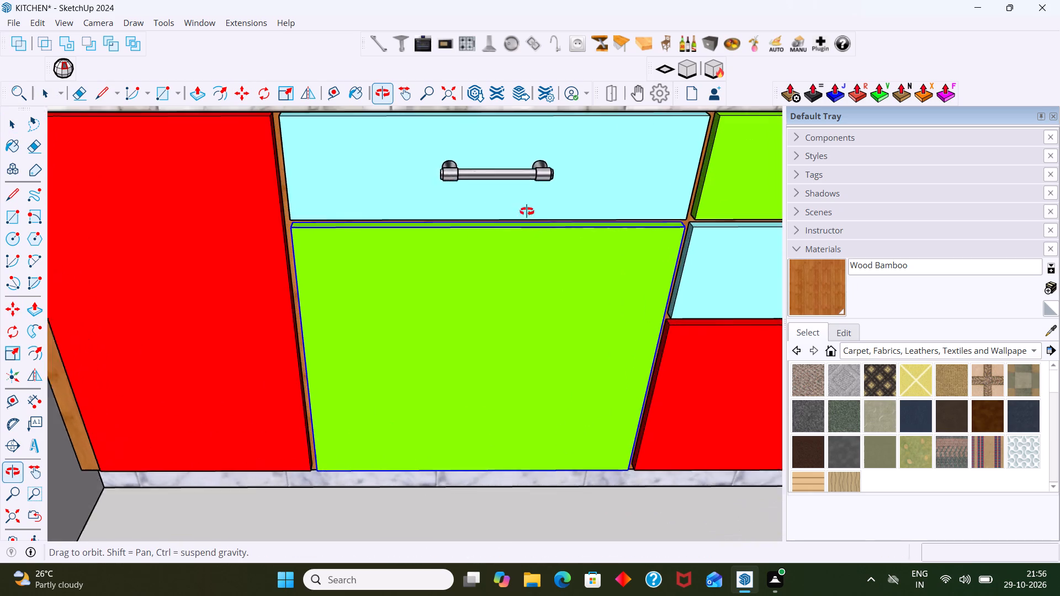
middle_click_drag(527, 211, 558, 216)
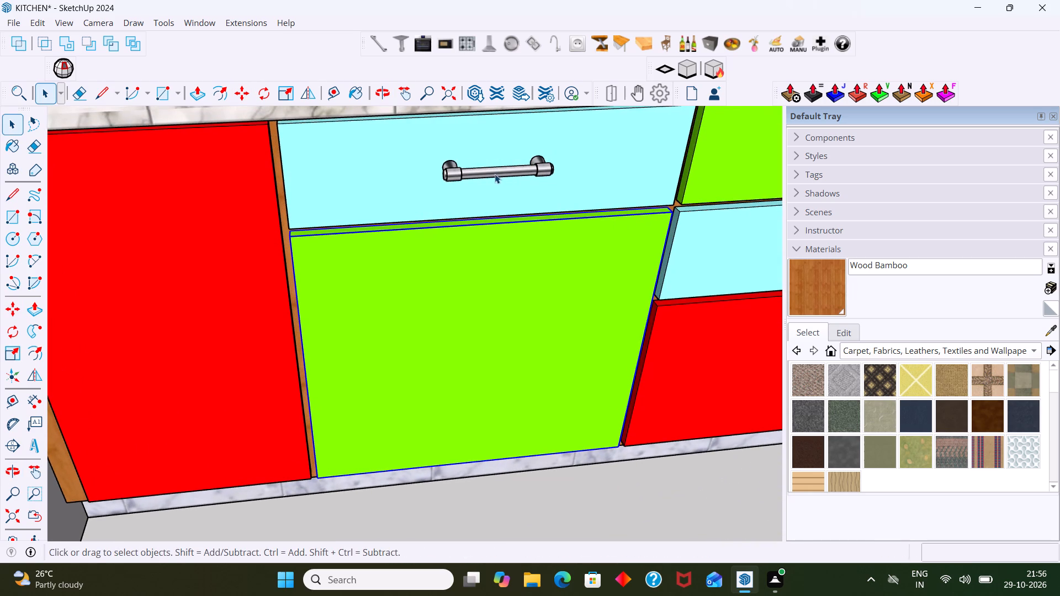
left_click(486, 166)
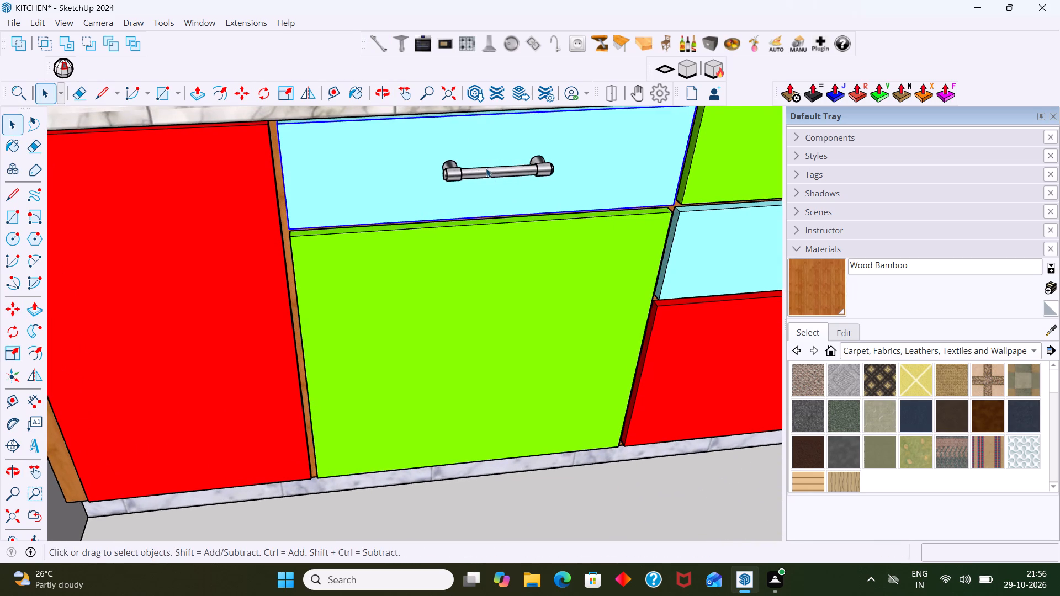
left_click(485, 169)
left_click(384, 54)
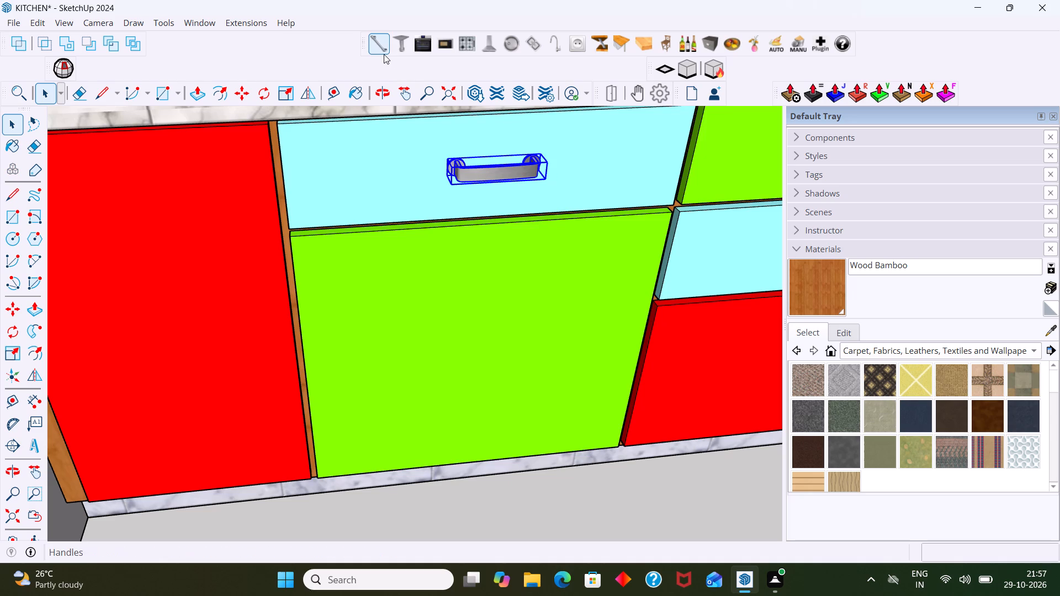
left_click(384, 54)
left_click(384, 54)
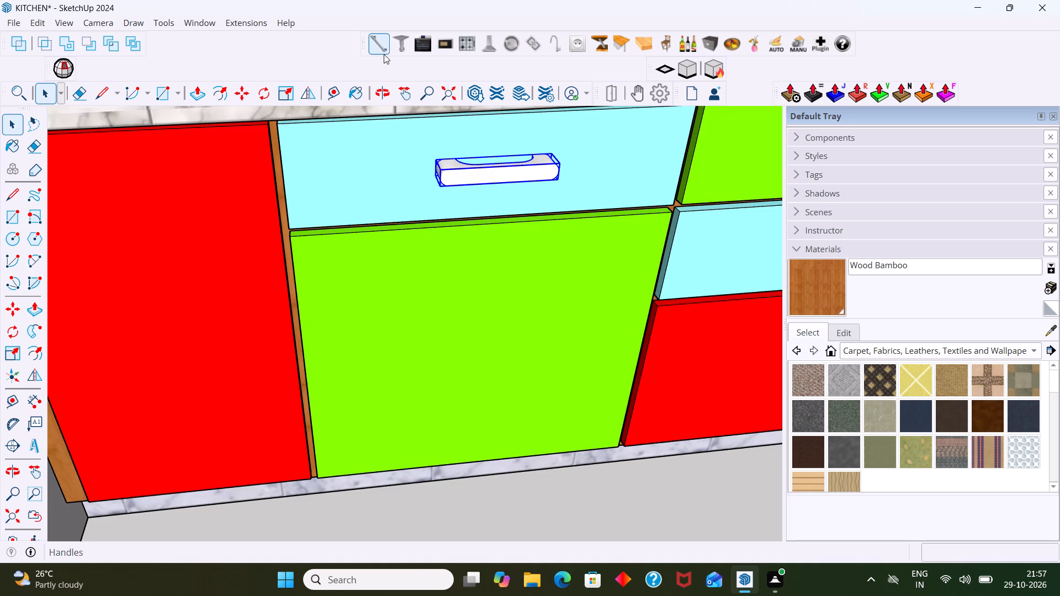
left_click(384, 54)
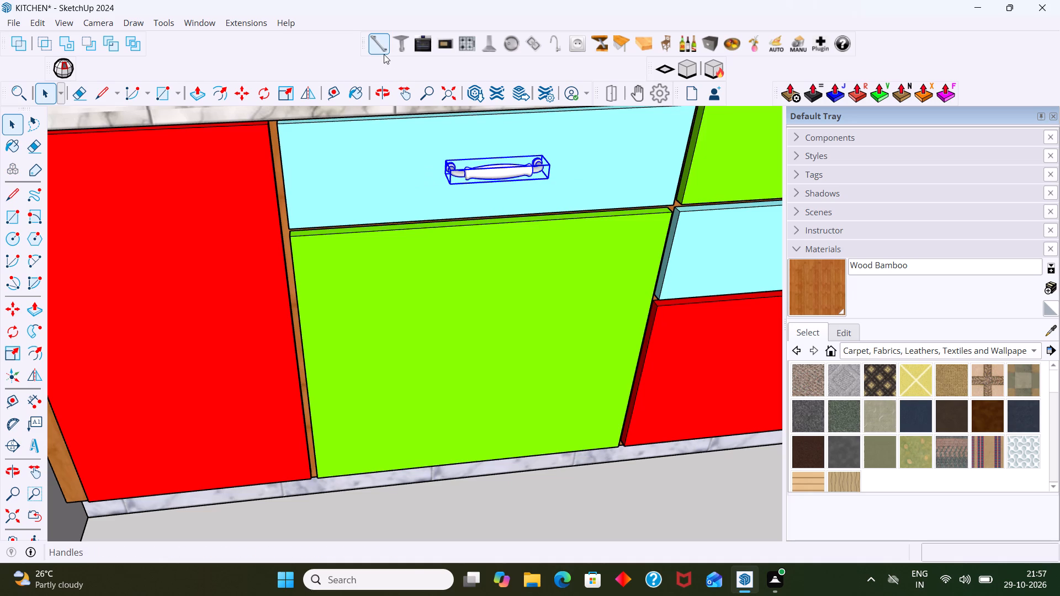
left_click(384, 54)
left_click(384, 54)
left_click(384, 54)
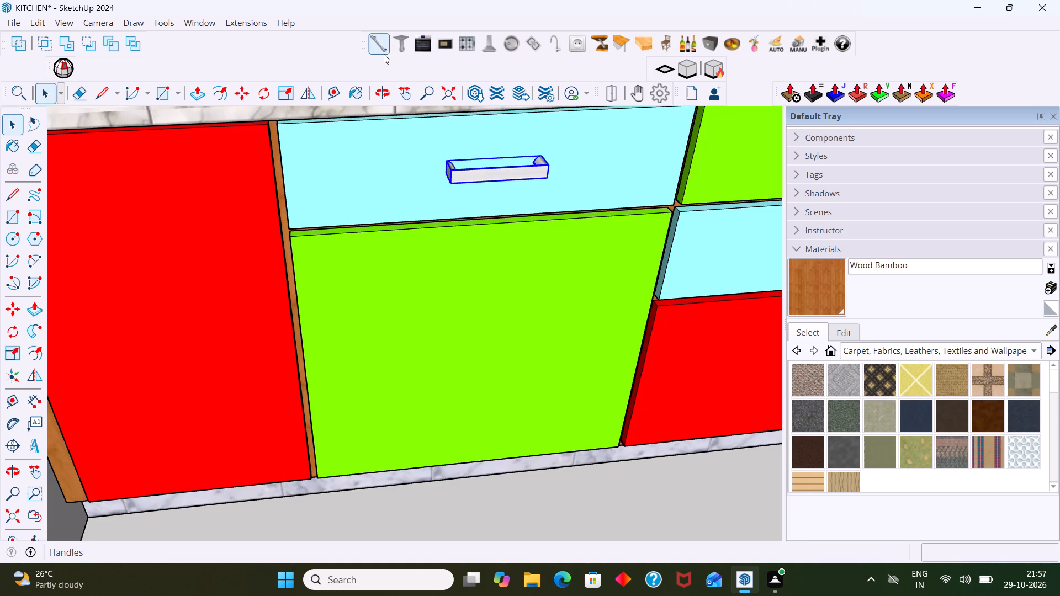
left_click(384, 54)
left_click(384, 54)
left_click(384, 54)
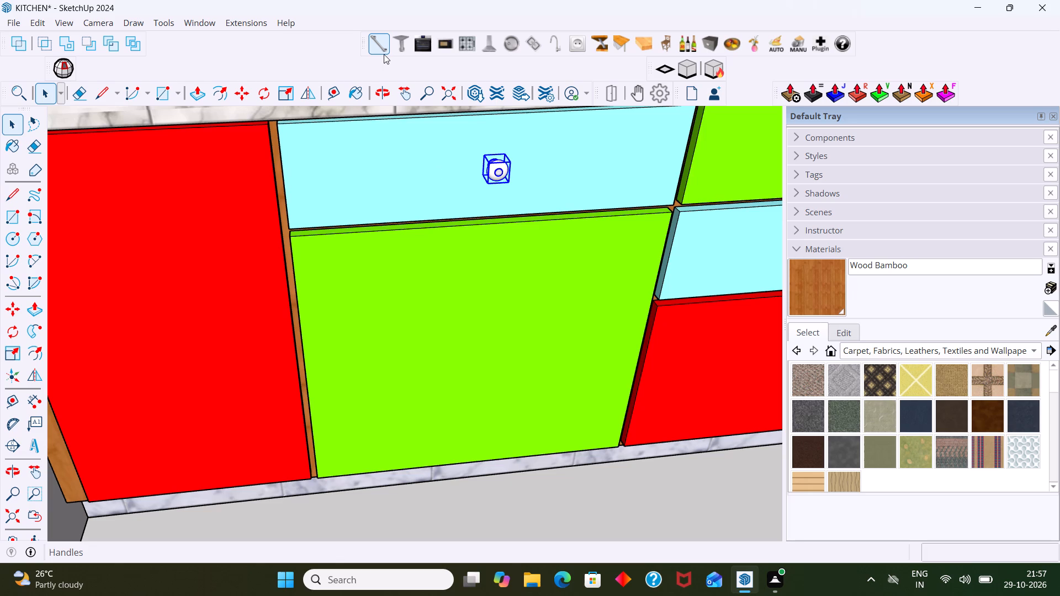
left_click(384, 54)
triple_click(384, 54)
left_click(384, 54)
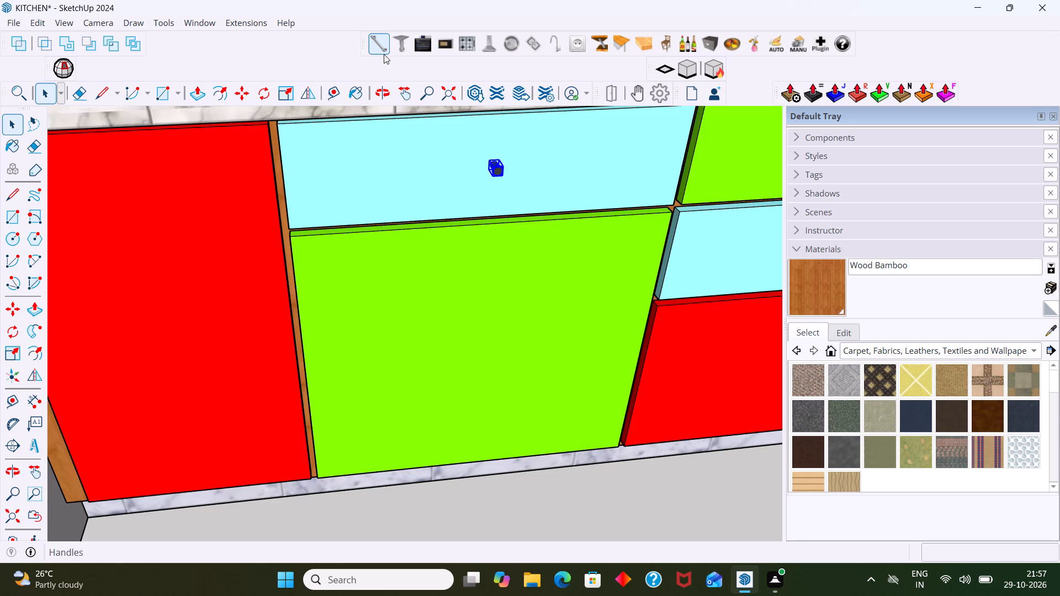
left_click(384, 54)
left_click(383, 54)
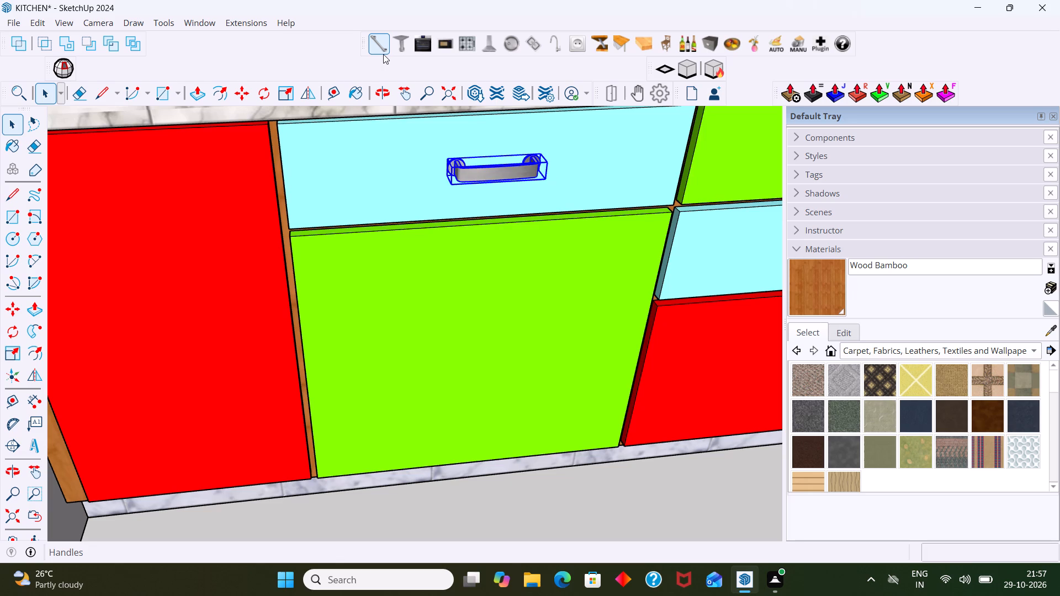
left_click(383, 54)
left_click(383, 54)
left_click(383, 54)
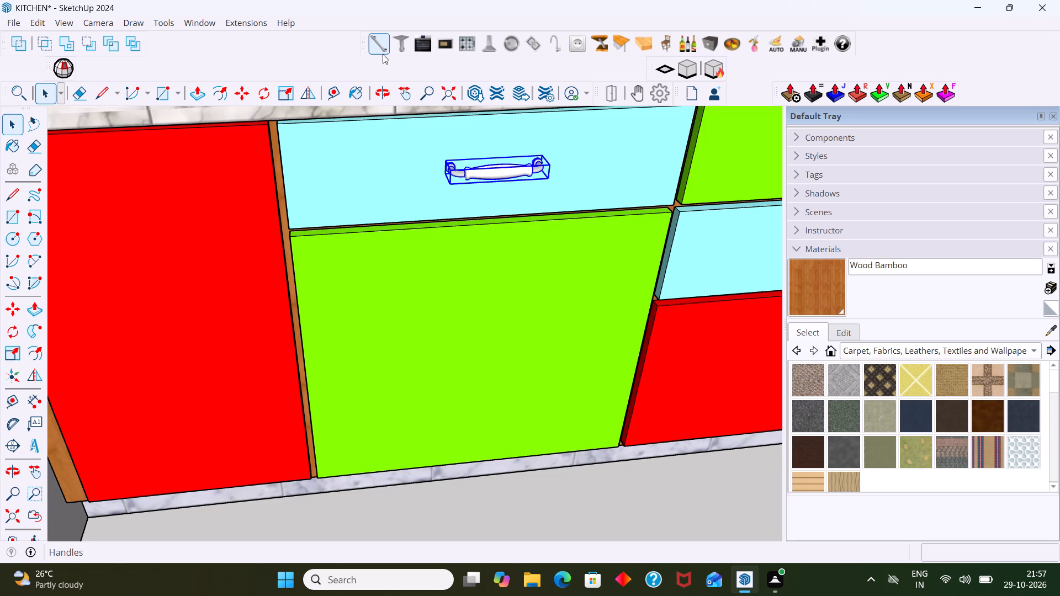
left_click(383, 54)
scroll(544, 376, "down", 6)
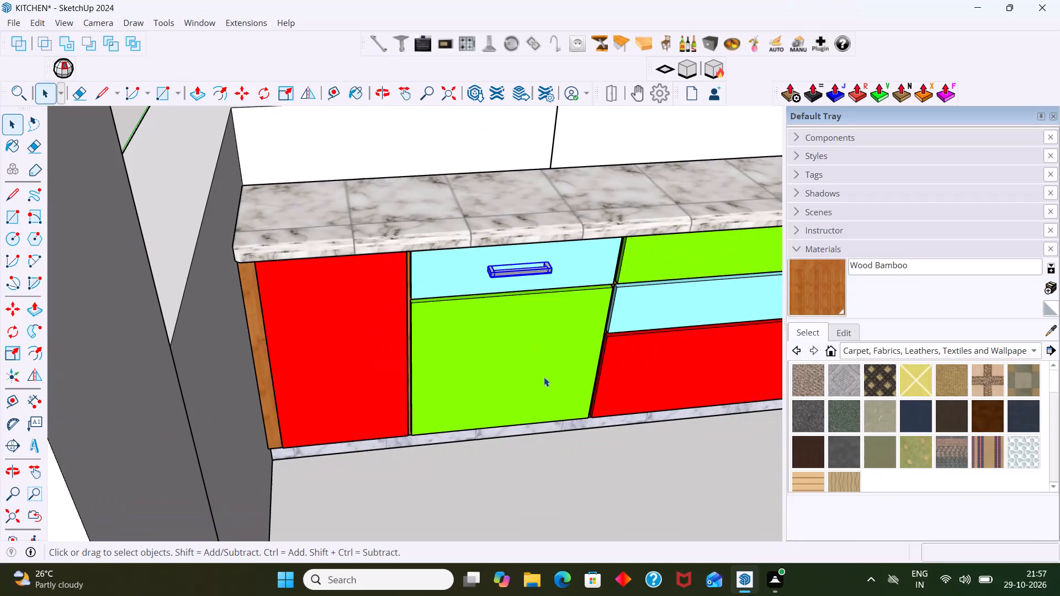
left_click(597, 497)
Examine the new bar handle on the light-blue drawer front up close and from further back.
scroll(516, 296, "up", 5)
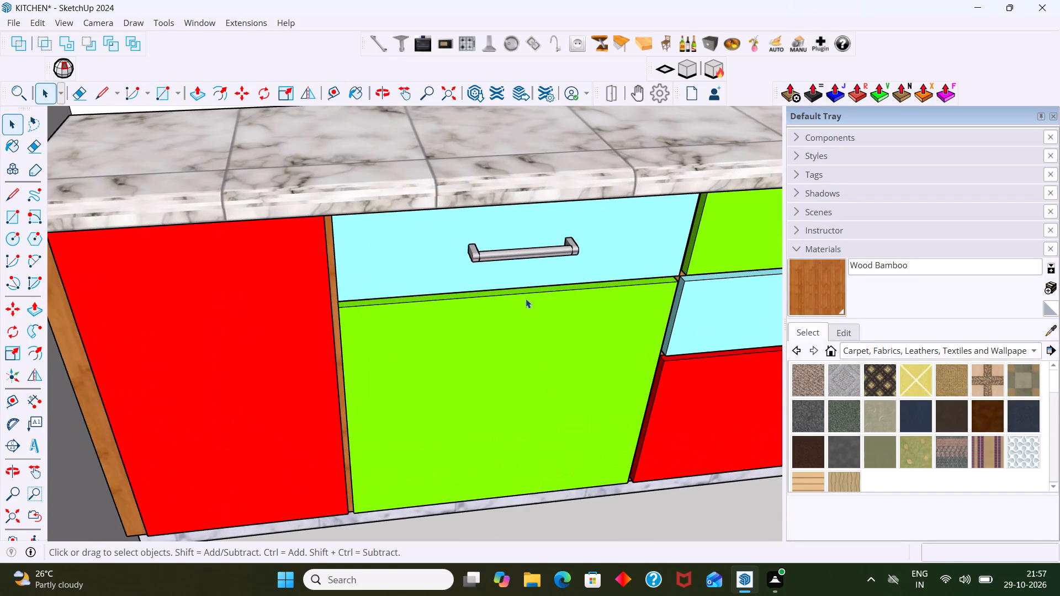
middle_click_drag(506, 284, 431, 253)
scroll(453, 269, "up", 7)
middle_click_drag(461, 272, 479, 280)
middle_click_drag(442, 211, 438, 168)
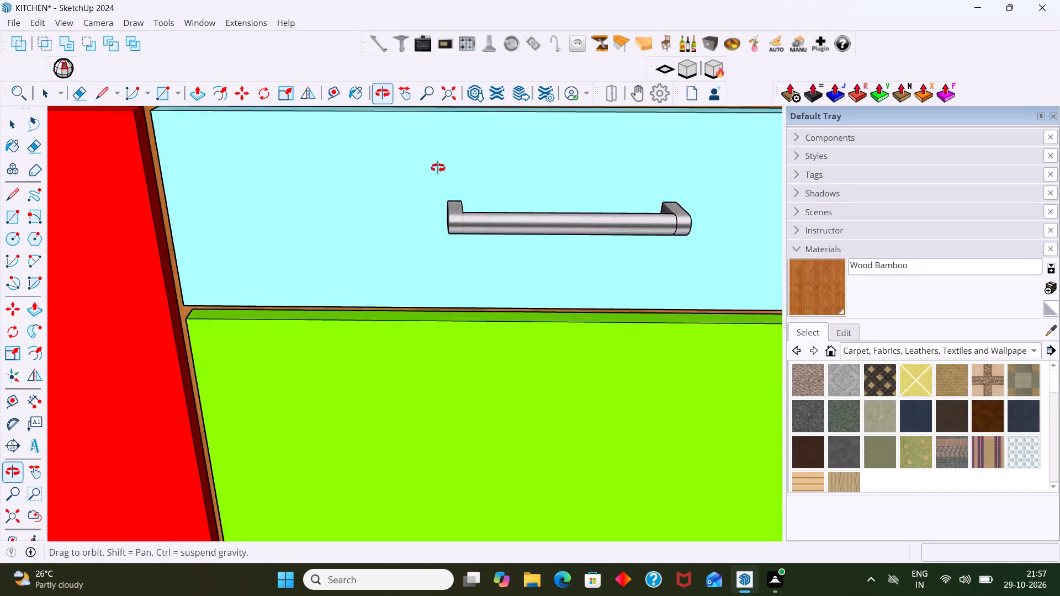
middle_click_drag(438, 168, 437, 149)
scroll(444, 171, "down", 8)
middle_click(540, 233)
scroll(540, 233, "down", 4)
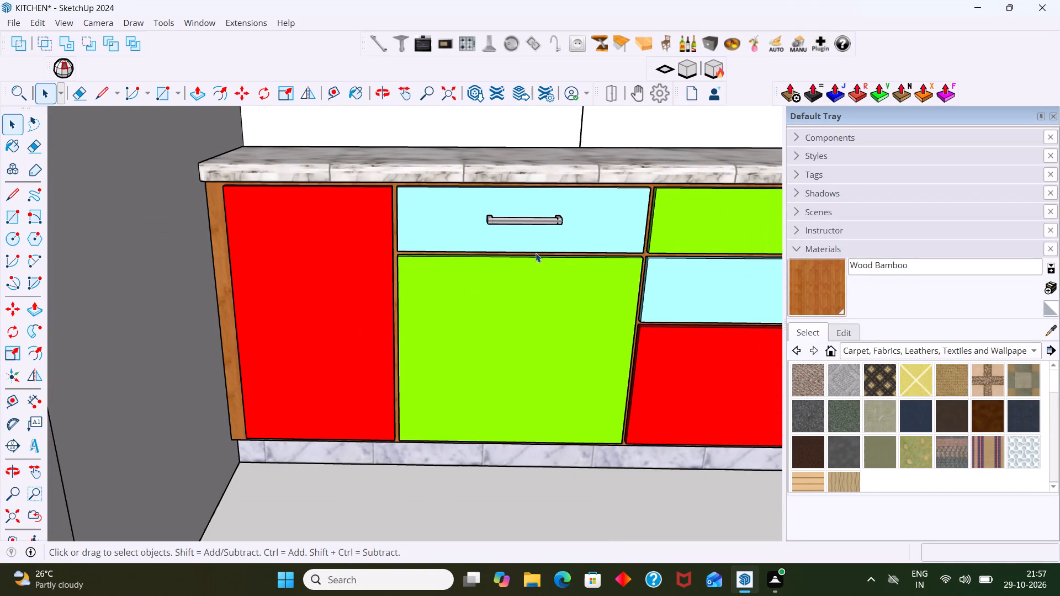
scroll(523, 244, "up", 3)
scroll(522, 247, "down", 4)
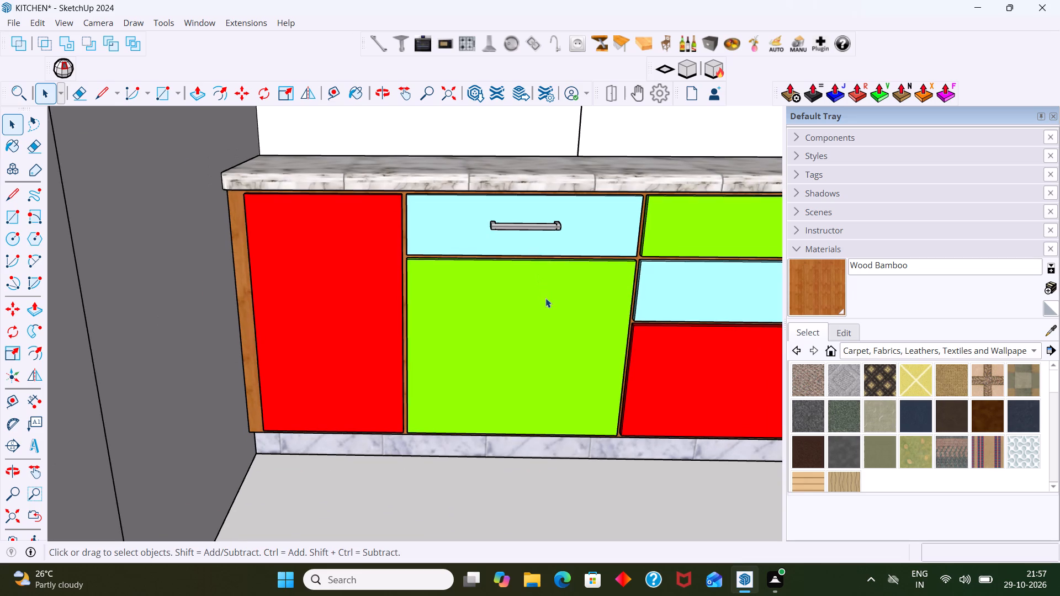
Copy the bar handle about 780 mm along the red axis onto the adjacent green top drawer front.
scroll(545, 291, "down", 1)
middle_click_drag(546, 285, 442, 282)
scroll(438, 253, "up", 3)
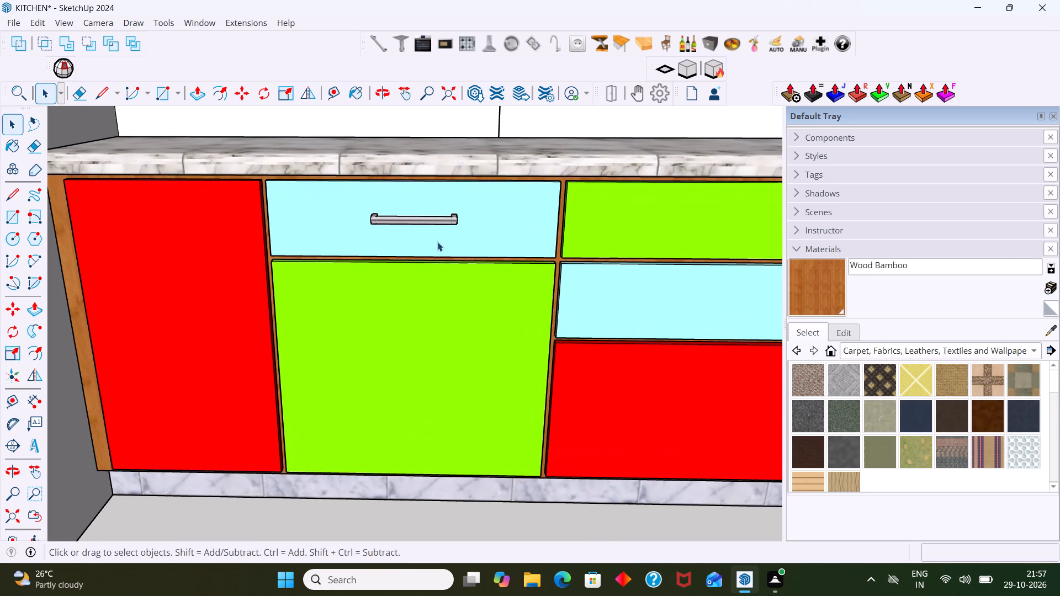
left_click(435, 227)
left_click(432, 220)
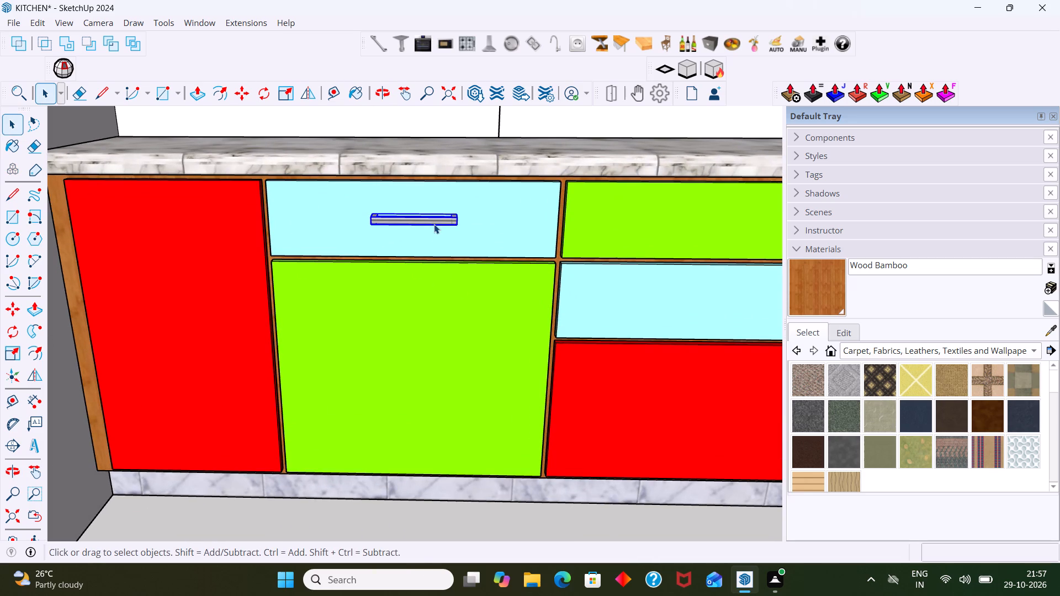
key("m")
left_click(419, 221)
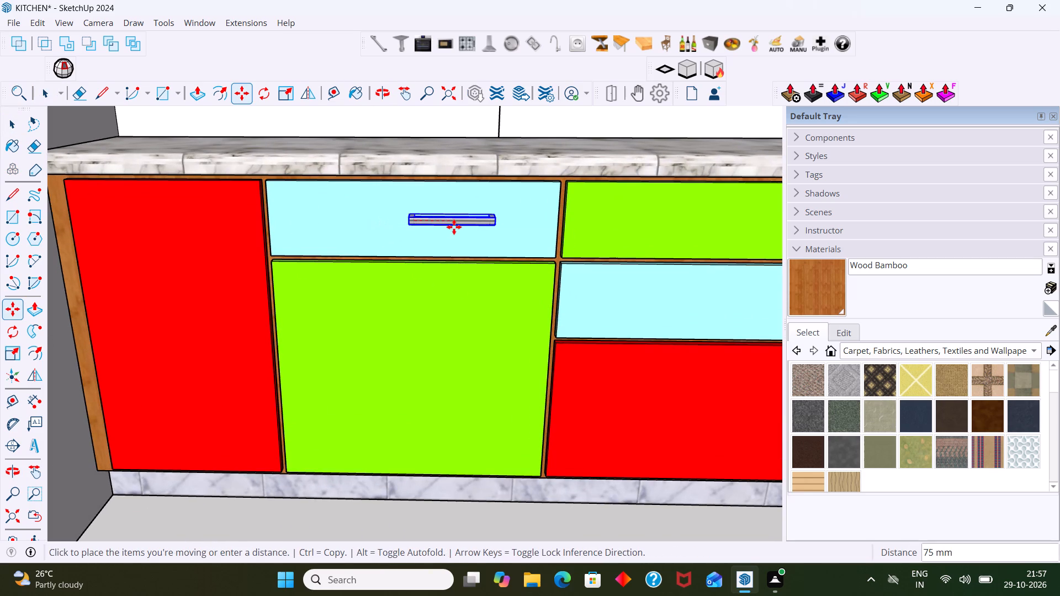
key("Right")
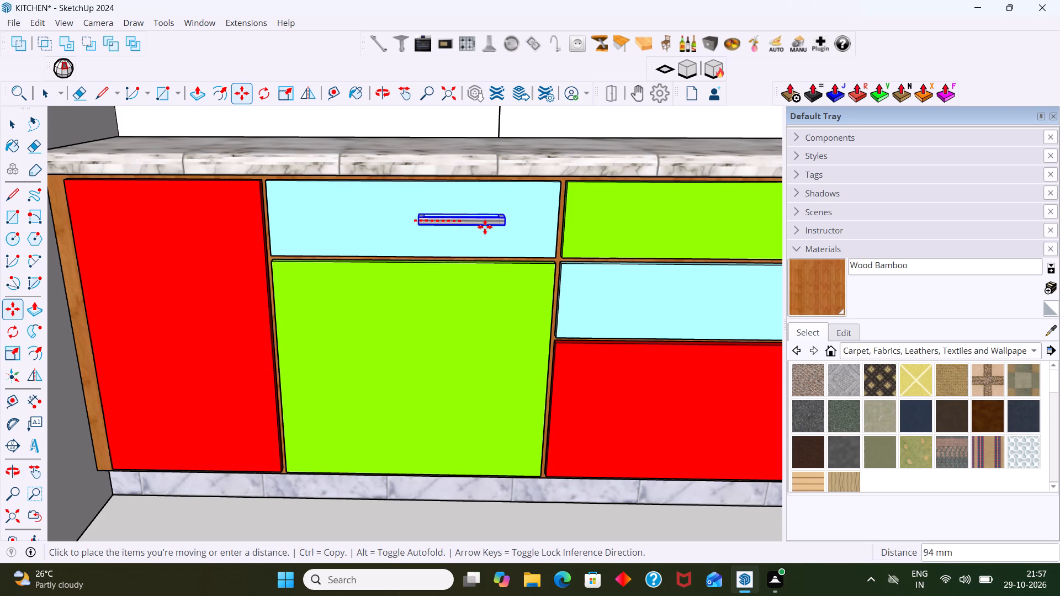
scroll(629, 244, "down", 3)
middle_click_drag(630, 244, 524, 242, "shift")
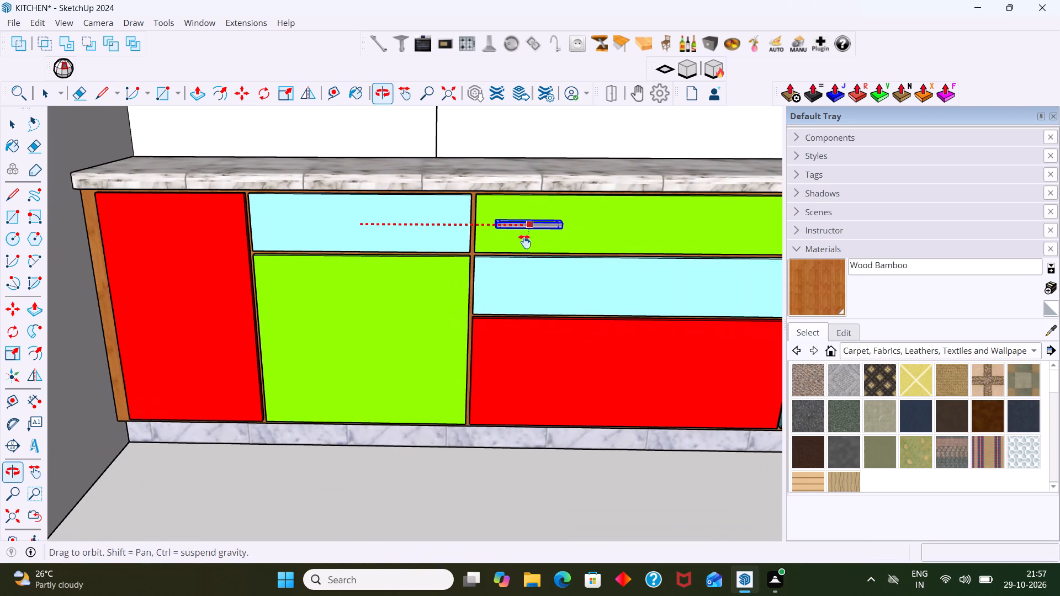
middle_click_drag(524, 242, 524, 241, "shift")
middle_click_drag(598, 246, 462, 241)
scroll(537, 243, "up", 2)
scroll(542, 243, "down", 6)
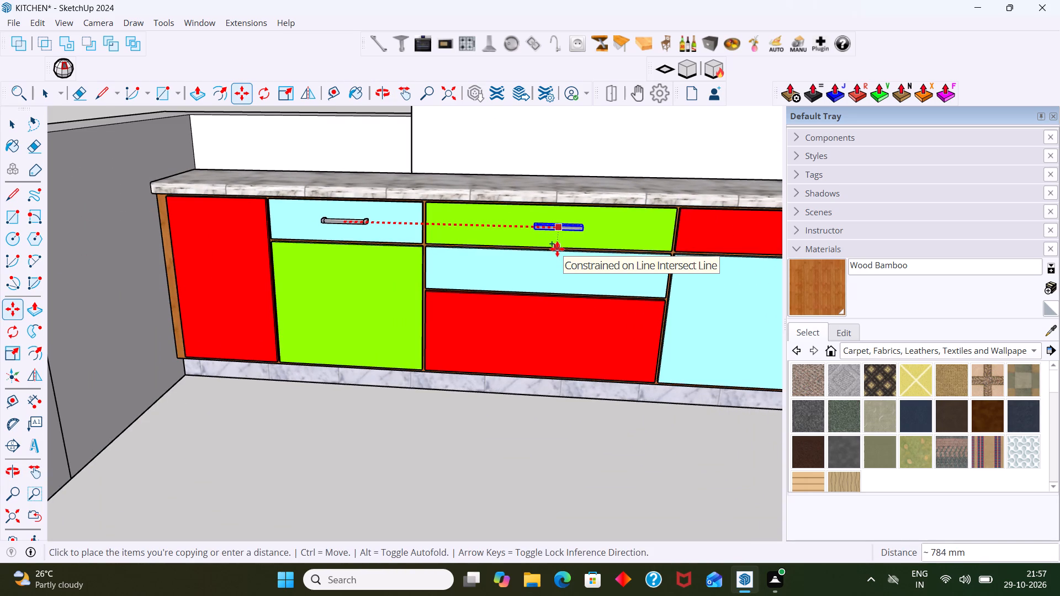
left_click(555, 249)
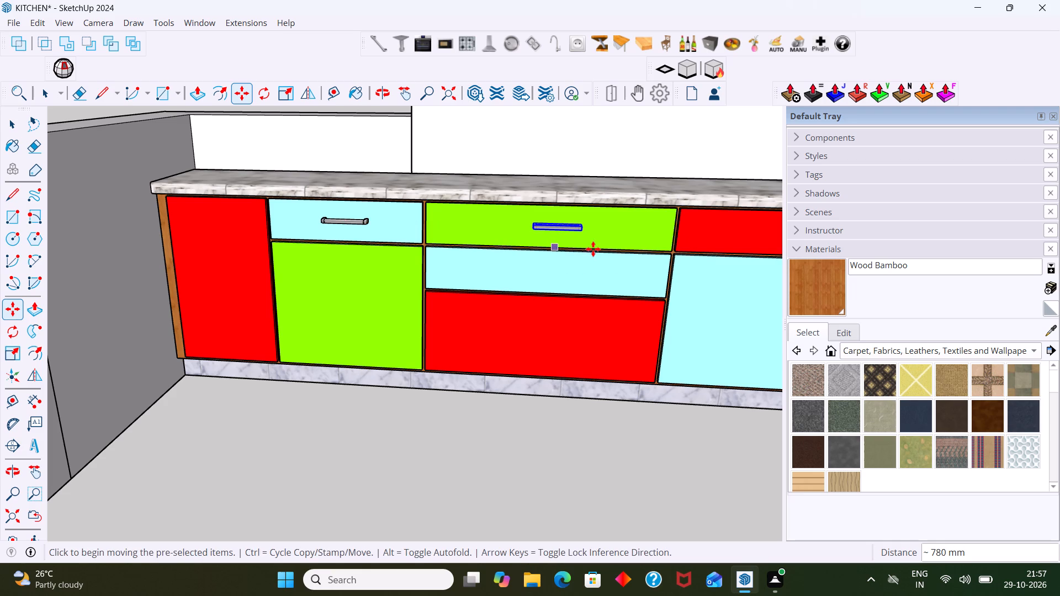
Copy the green drawer's handle about 716 mm along the red axis onto the red top drawer front.
scroll(593, 247, "down", 4)
scroll(575, 240, "up", 3)
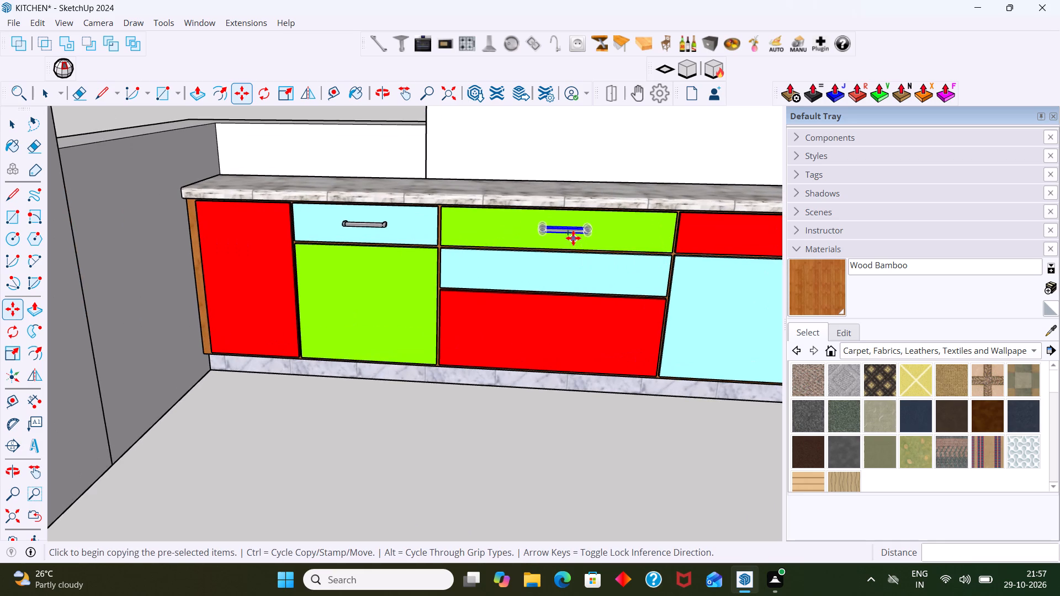
left_click(572, 236)
scroll(669, 245, "down", 1)
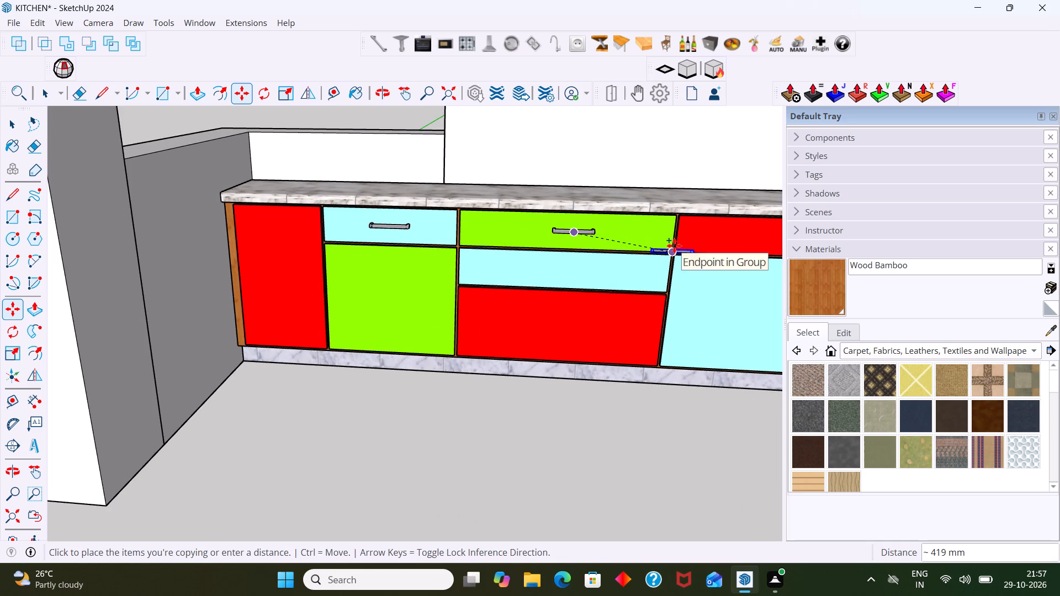
key("Right")
scroll(675, 244, "down", 1)
middle_click_drag(607, 249, 451, 249, "shift")
scroll(559, 254, "up", 4)
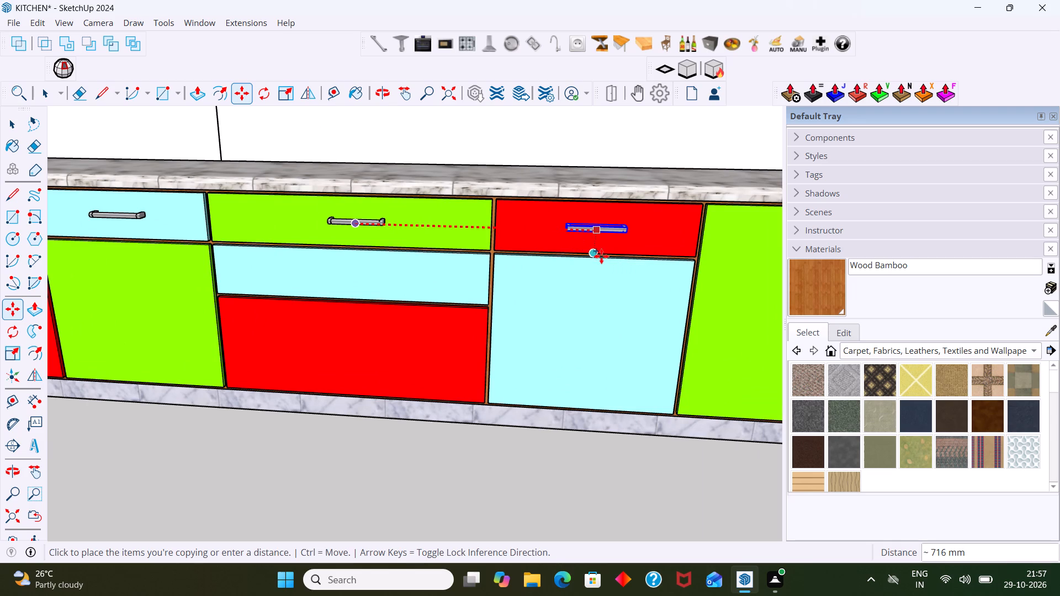
scroll(599, 254, "up", 4)
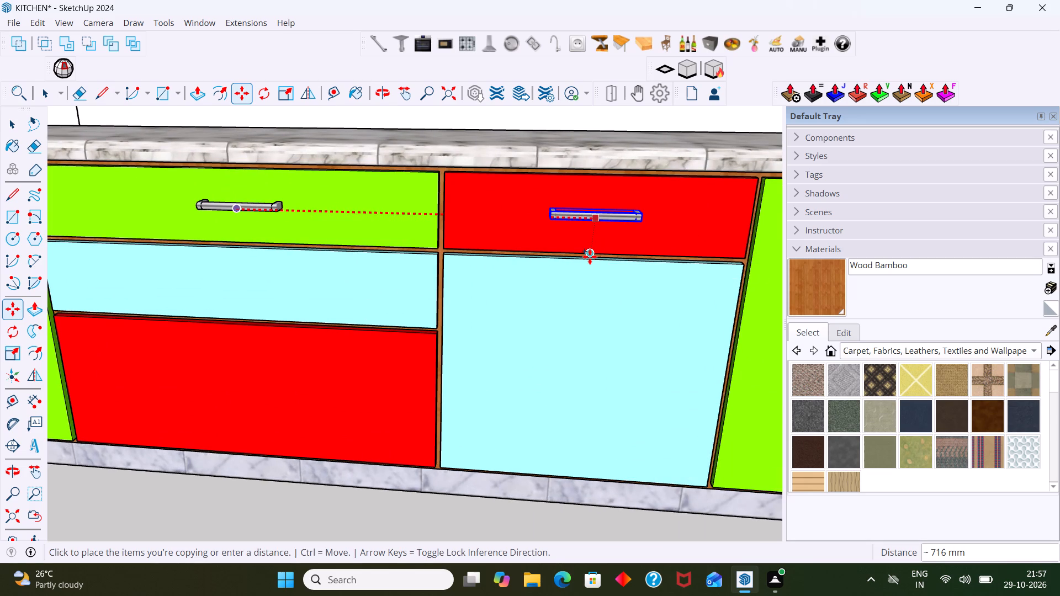
left_click(590, 257)
scroll(616, 259, "down", 11)
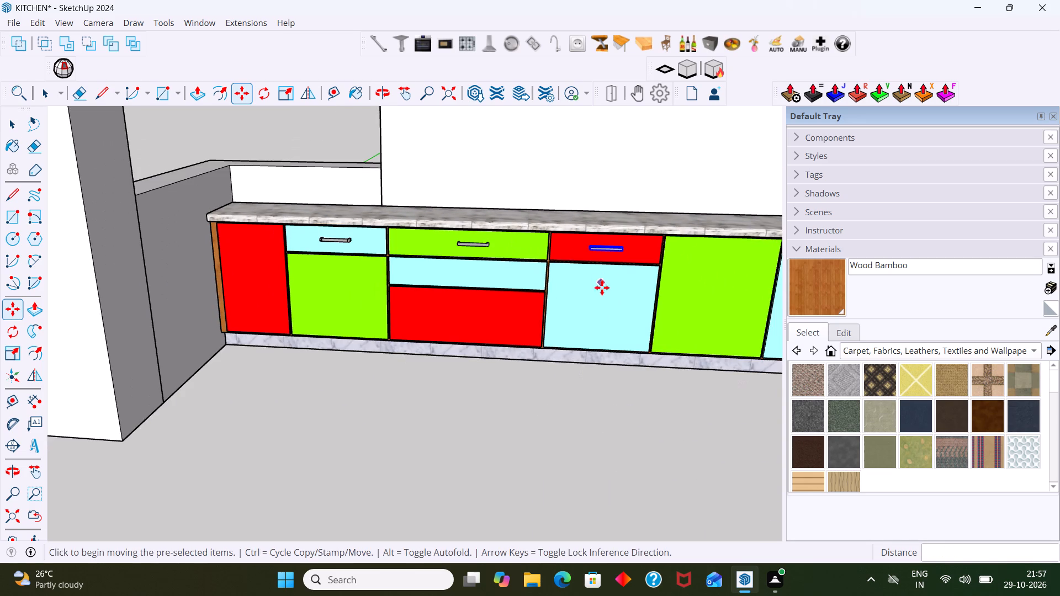
key("space")
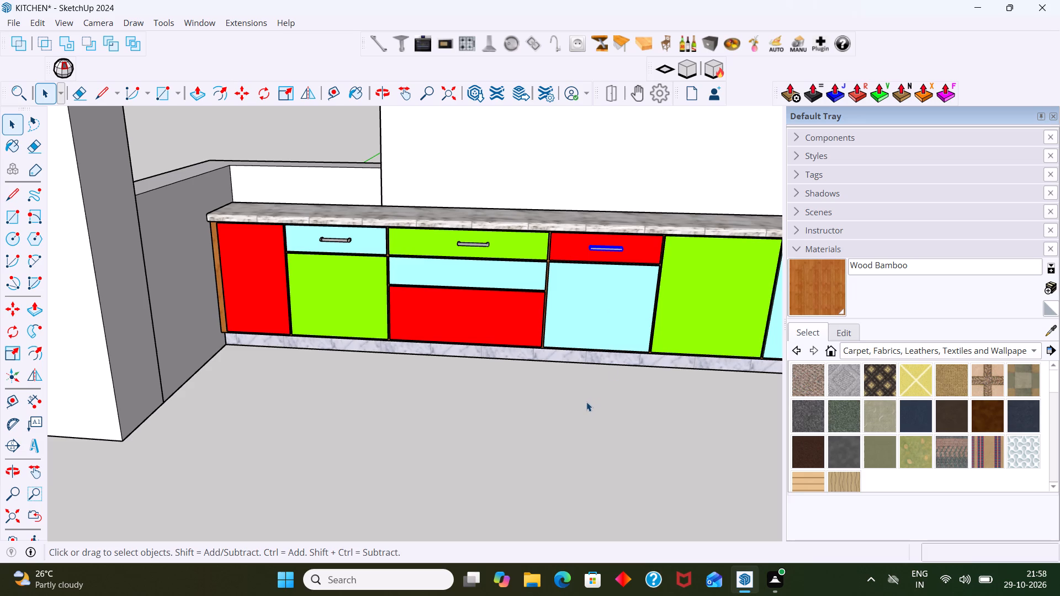
left_click(586, 406)
Copy the green drawer's handle 195 mm straight down onto the light-blue drawer front below it.
scroll(448, 316, "up", 2)
scroll(462, 247, "up", 3)
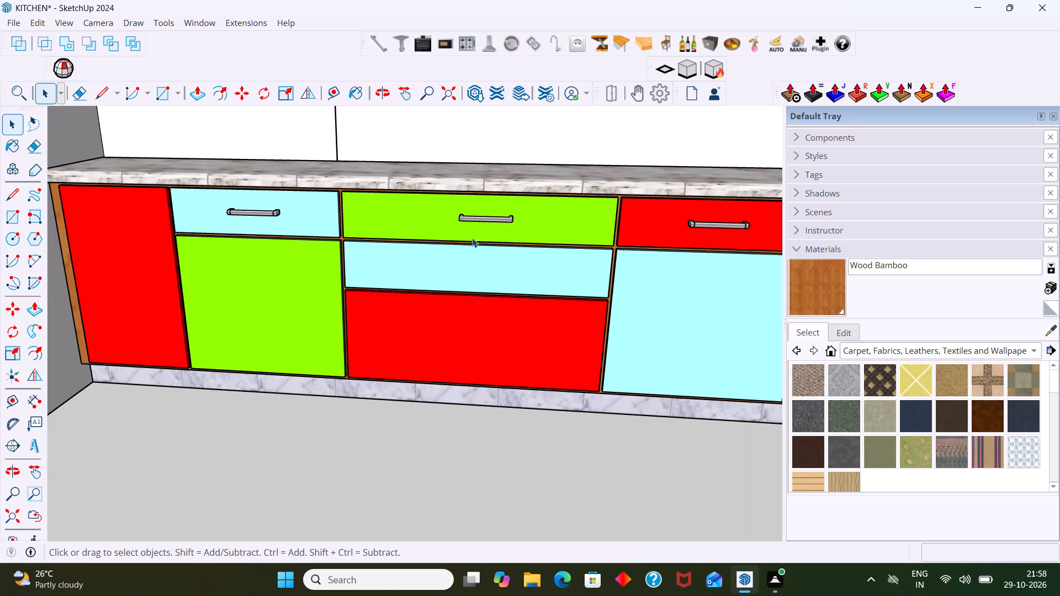
left_click(485, 221)
key("m")
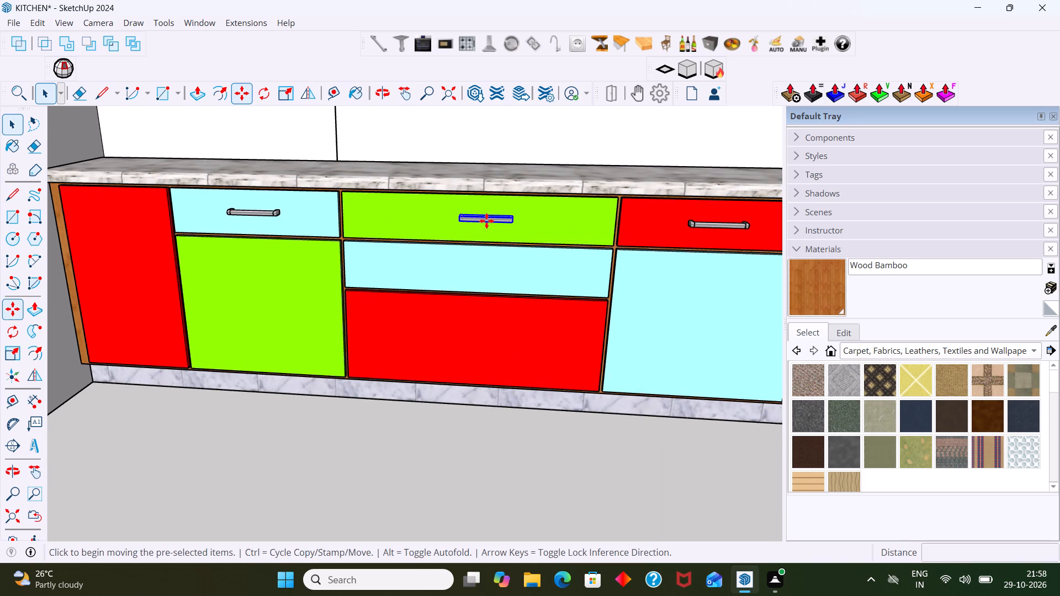
left_click(486, 221)
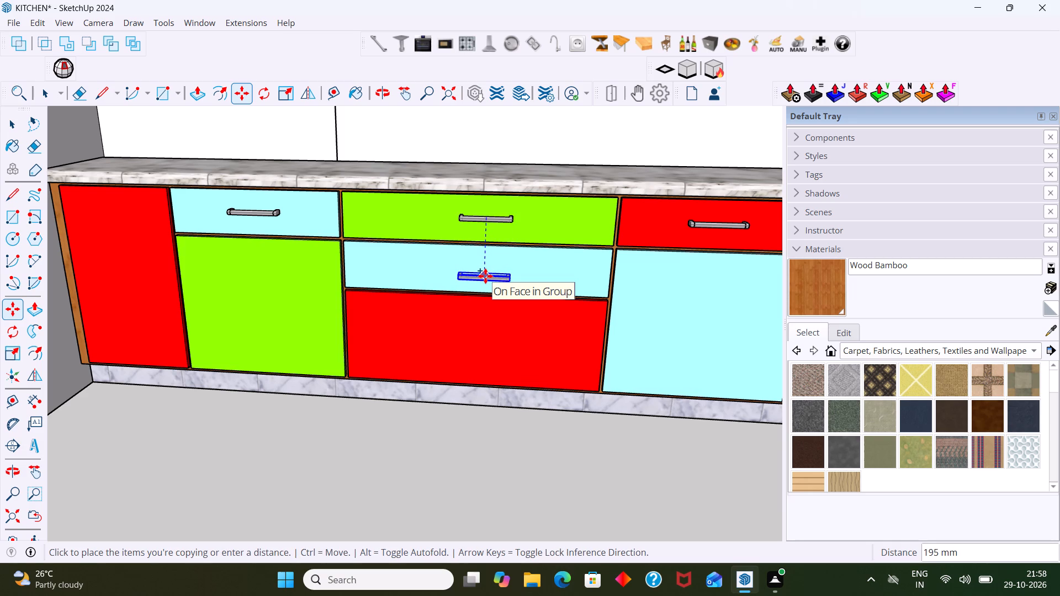
left_click(485, 276)
key("space")
left_click(512, 448)
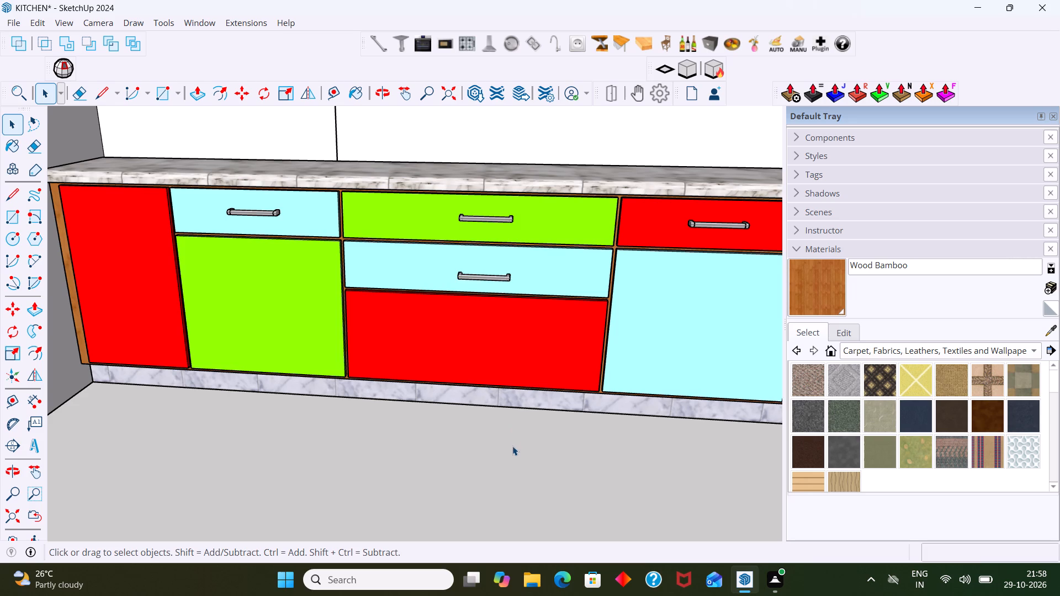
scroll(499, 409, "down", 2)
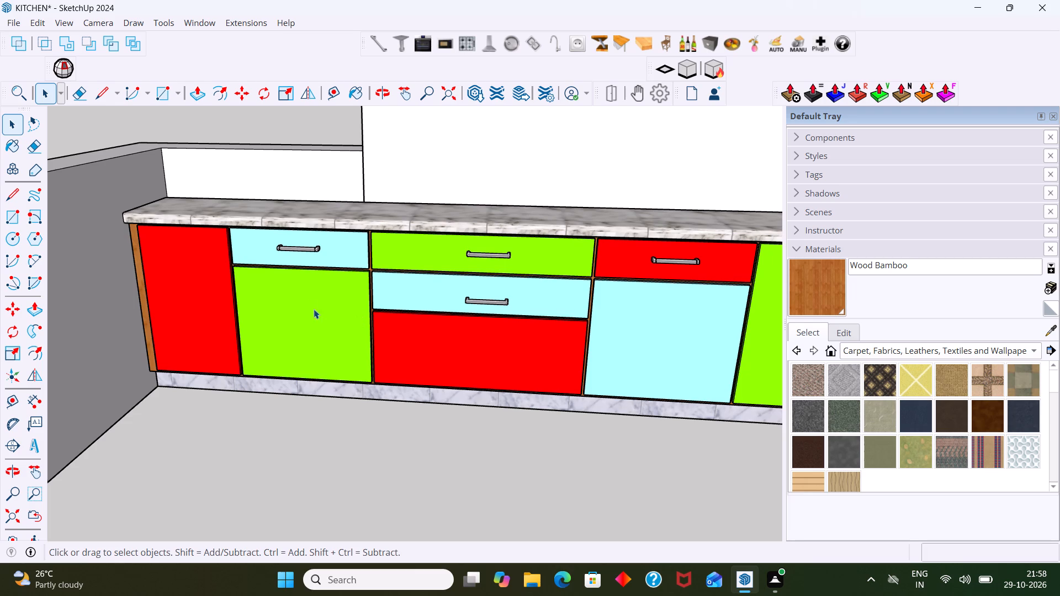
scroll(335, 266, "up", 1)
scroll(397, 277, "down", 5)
Copy the light-blue middle drawer's handle about 240 mm straight down onto the red drawer front below it.
scroll(487, 310, "down", 11)
middle_click_drag(563, 317, 432, 295)
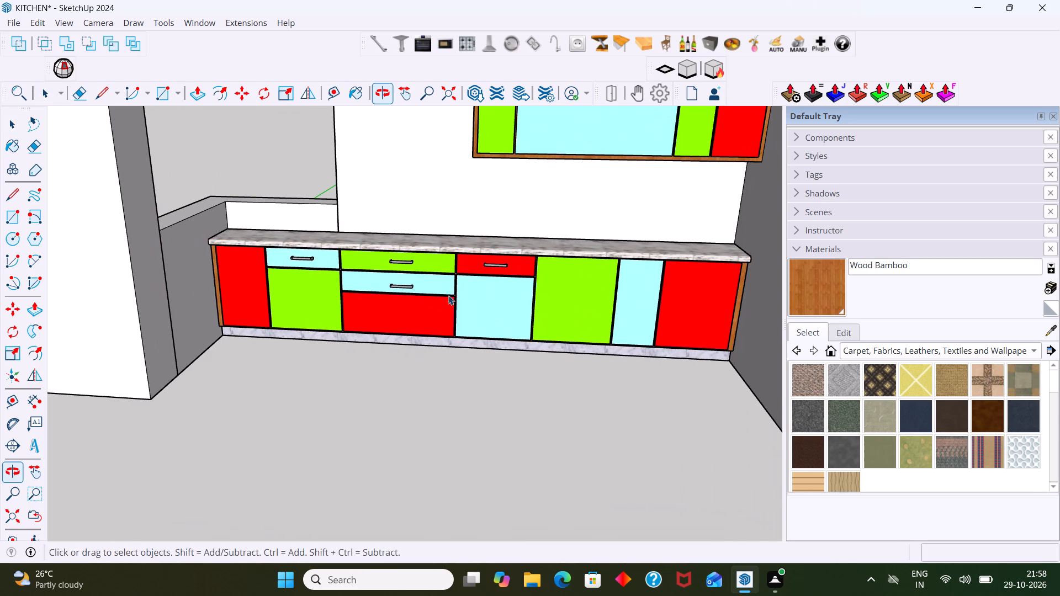
middle_click_drag(533, 284, 520, 249)
scroll(547, 305, "up", 1)
scroll(272, 265, "up", 1)
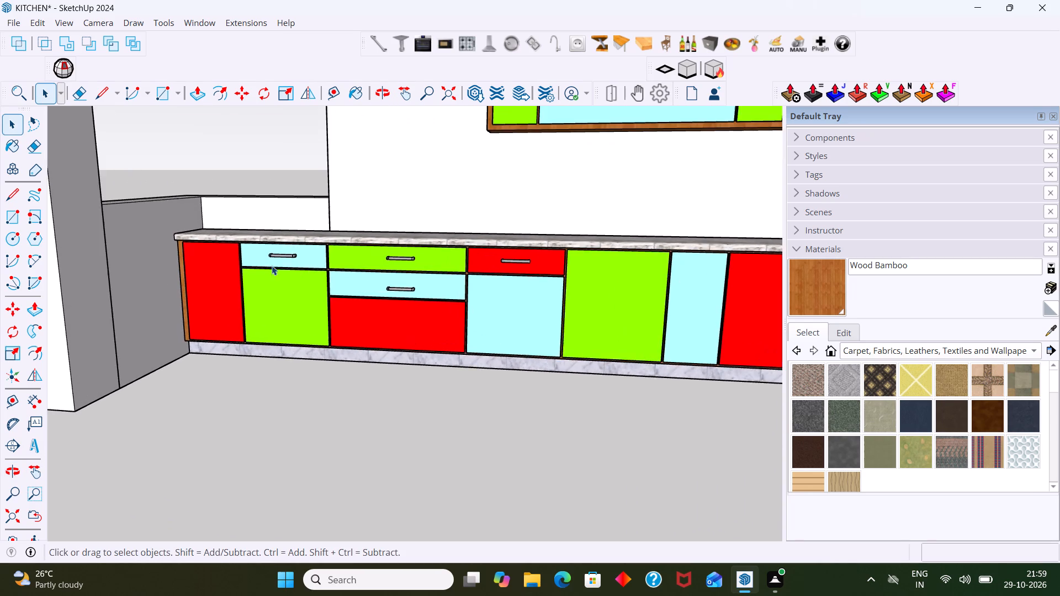
scroll(272, 265, "up", 3)
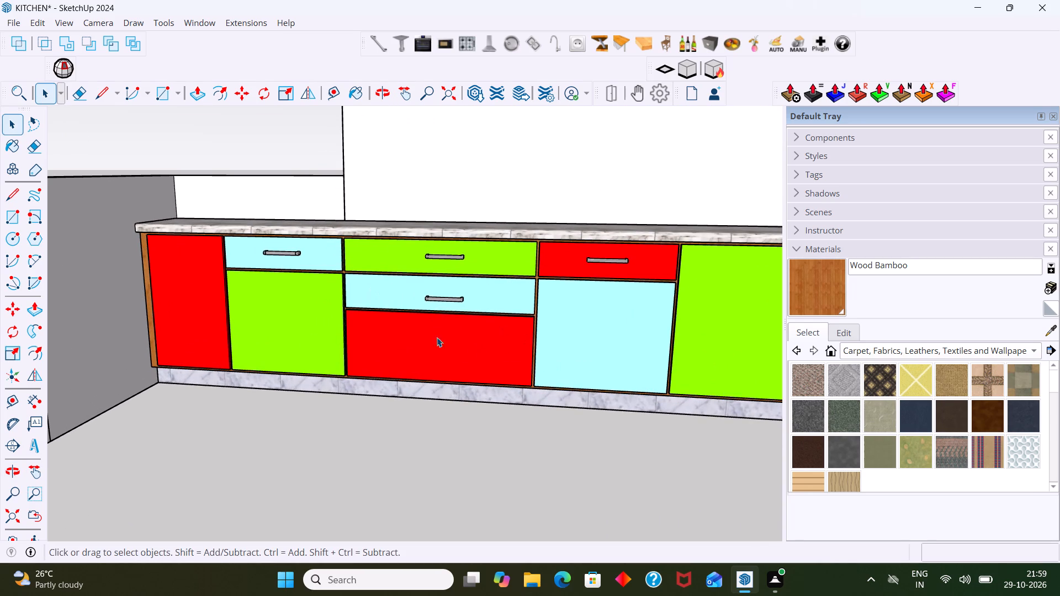
middle_click_drag(428, 332, 448, 372)
scroll(448, 372, "up", 3)
left_click(443, 291)
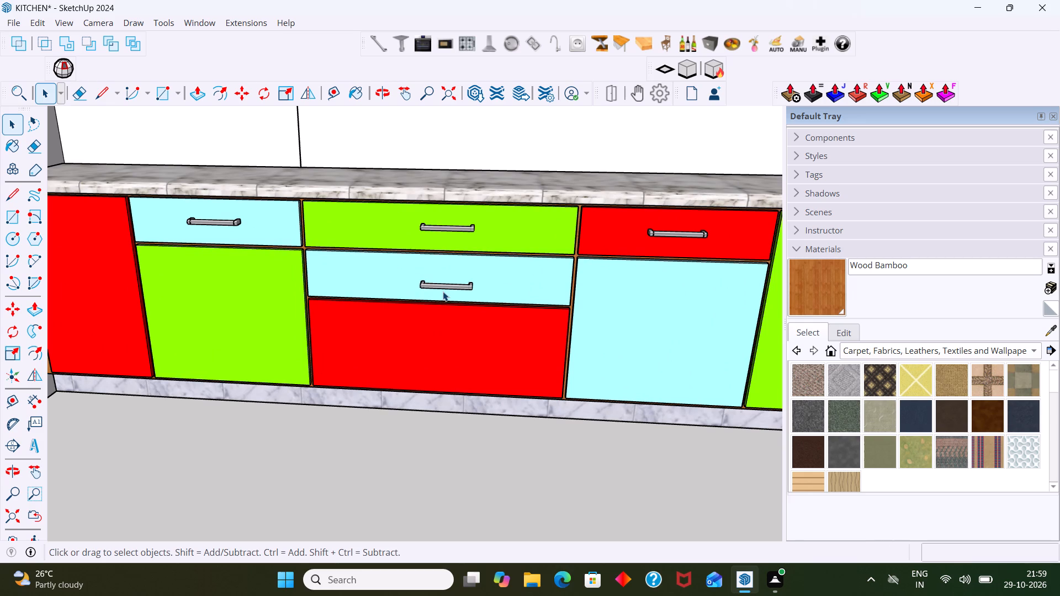
left_click(445, 268)
left_click(451, 289)
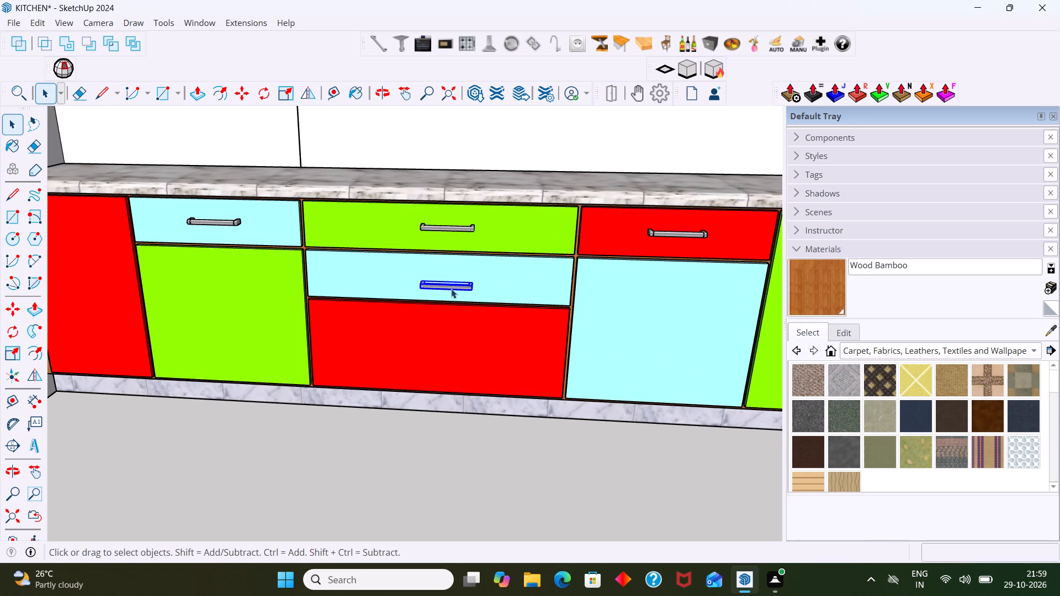
key("m")
left_click(453, 291)
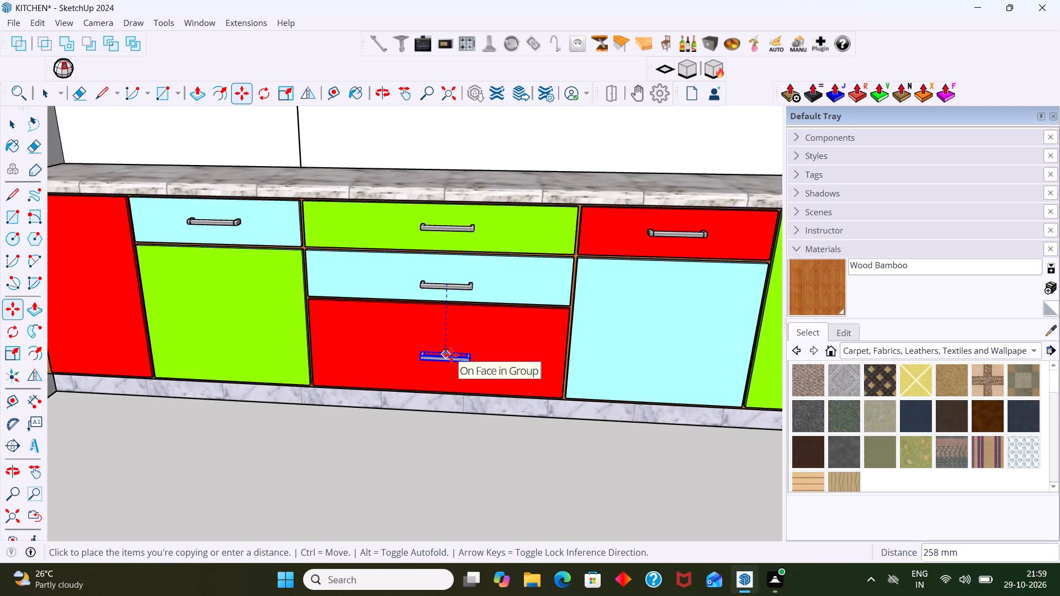
left_click(441, 350)
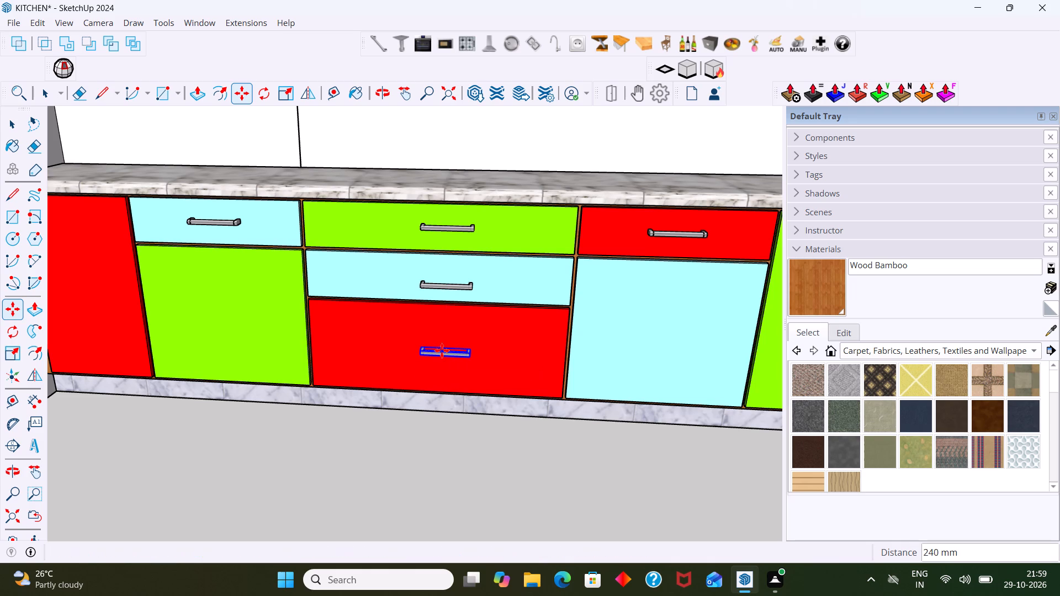
key("space")
left_click(548, 450)
Examine the base cabinet run and its drawer handles from further back.
scroll(475, 403, "down", 3)
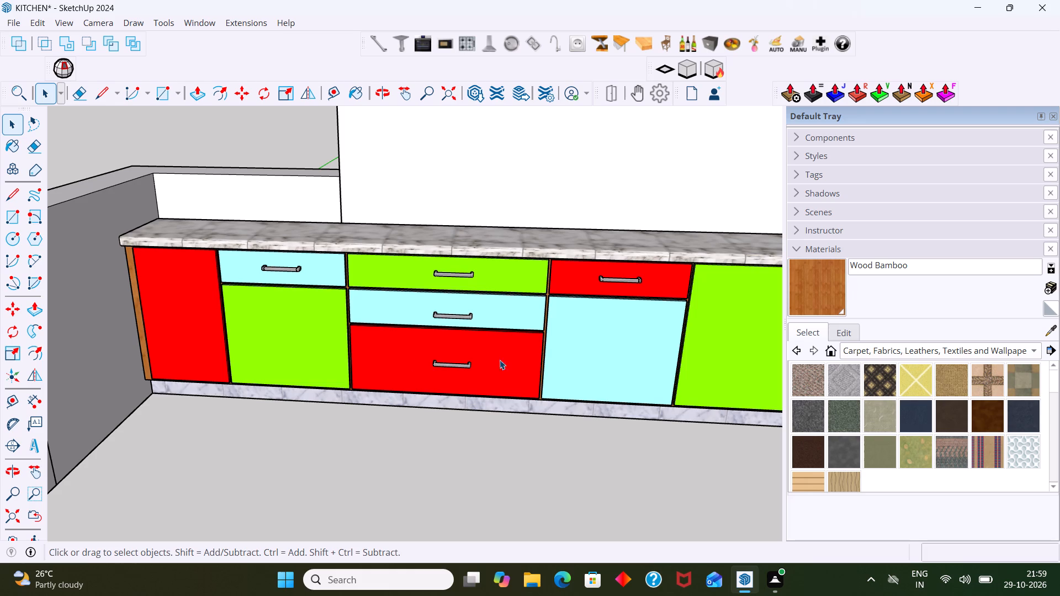
scroll(305, 362, "down", 13)
scroll(484, 355, "down", 6)
scroll(490, 321, "up", 8)
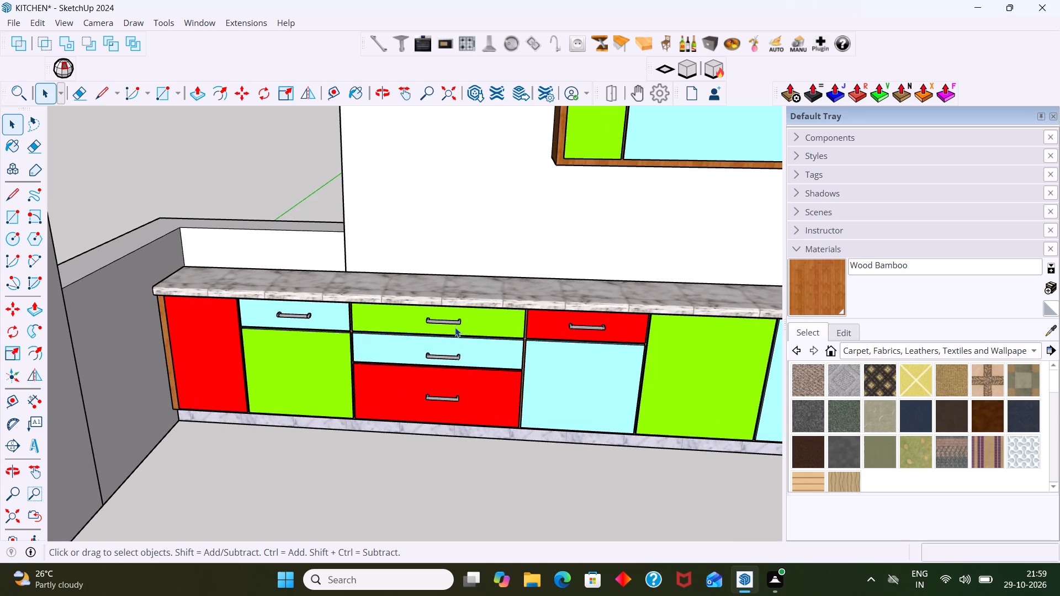
middle_click_drag(449, 336, 256, 316, "shift")
scroll(308, 311, "down", 5)
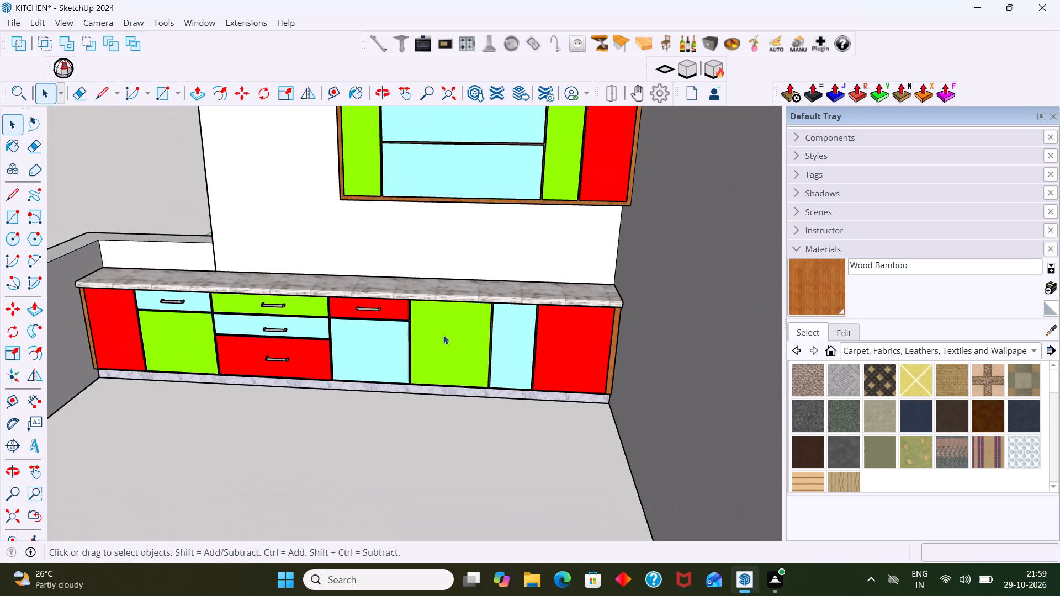
middle_click_drag(410, 356, 556, 345, "shift")
middle_click_drag(390, 337, 394, 337, "shift")
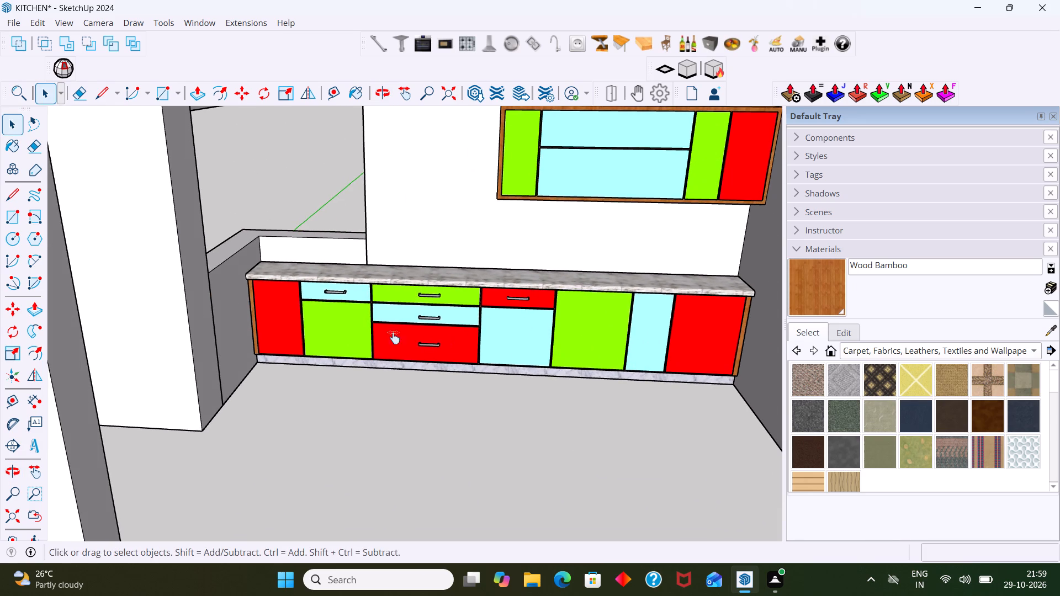
middle_click_drag(394, 337, 463, 339, "shift")
Copy the handle from the light-blue top drawer about 630 mm diagonally down onto the adjacent red end door.
scroll(509, 274, "up", 3)
left_click(397, 305)
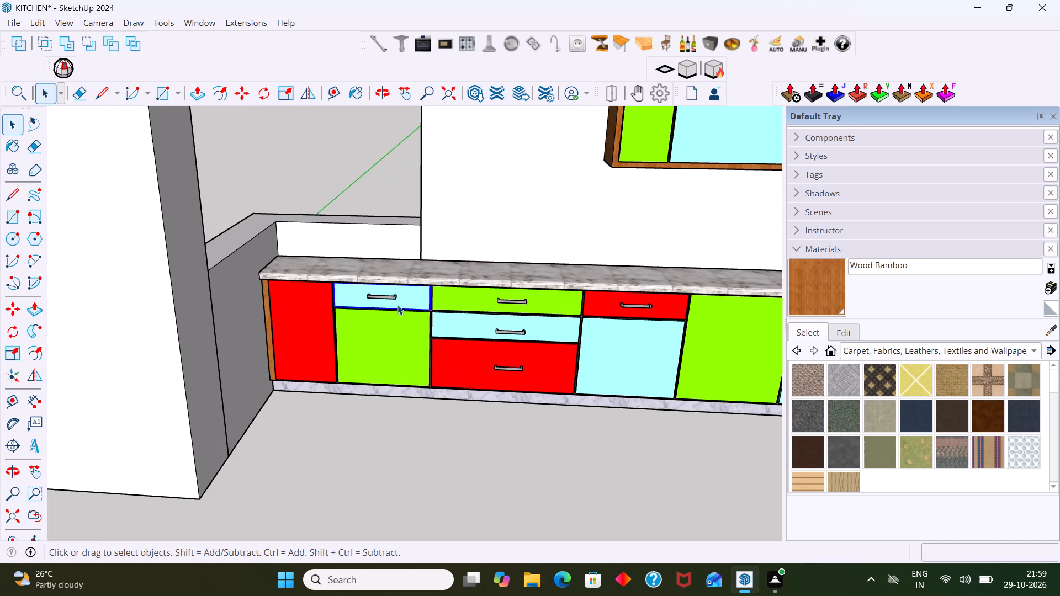
scroll(417, 409, "down", 1)
left_click(432, 429)
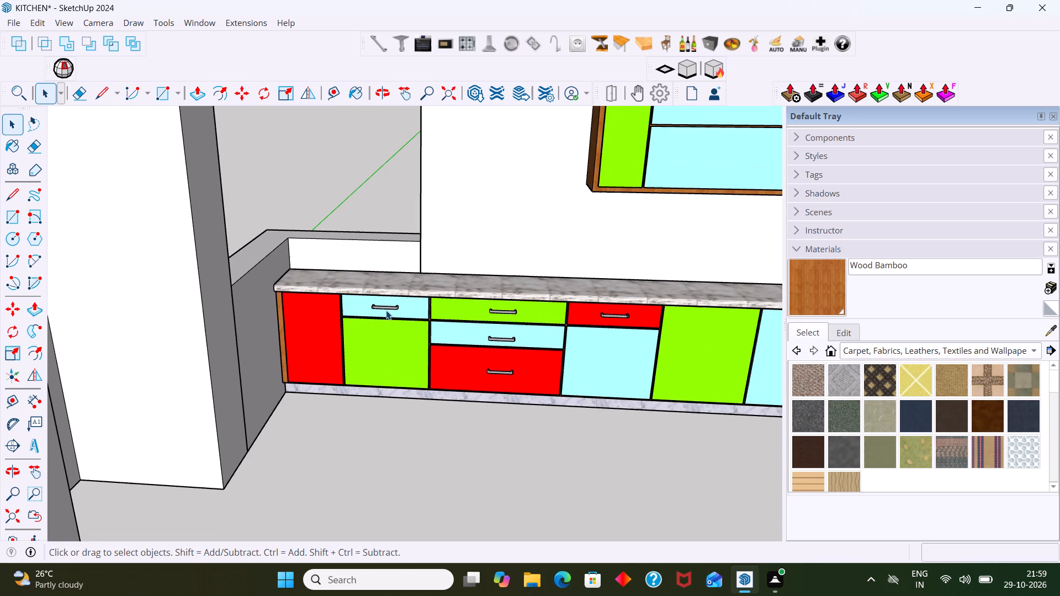
left_click(386, 310)
key("m")
left_click(385, 310)
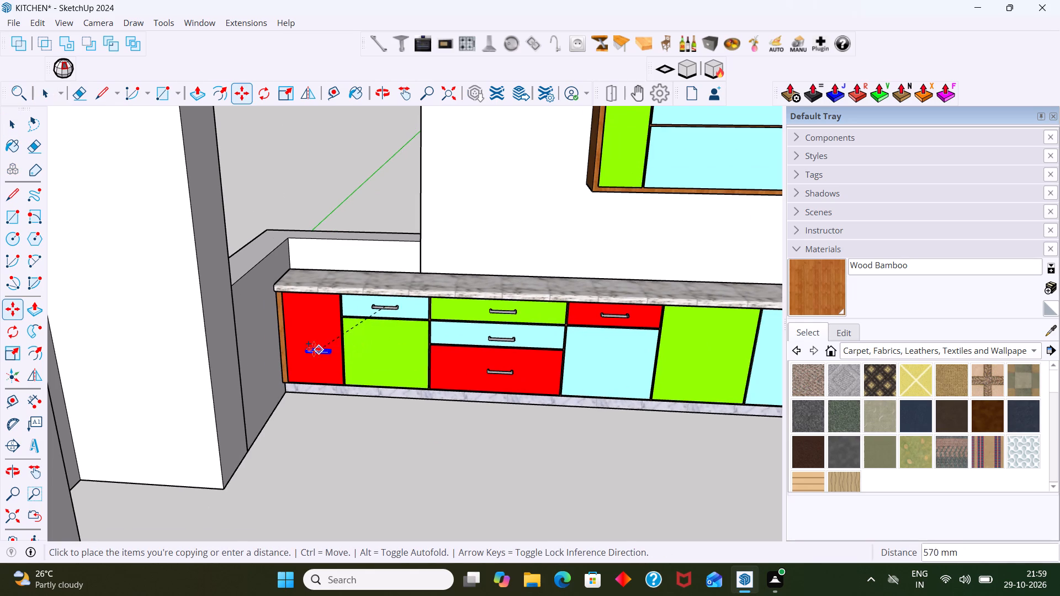
scroll(313, 348, "up", 14)
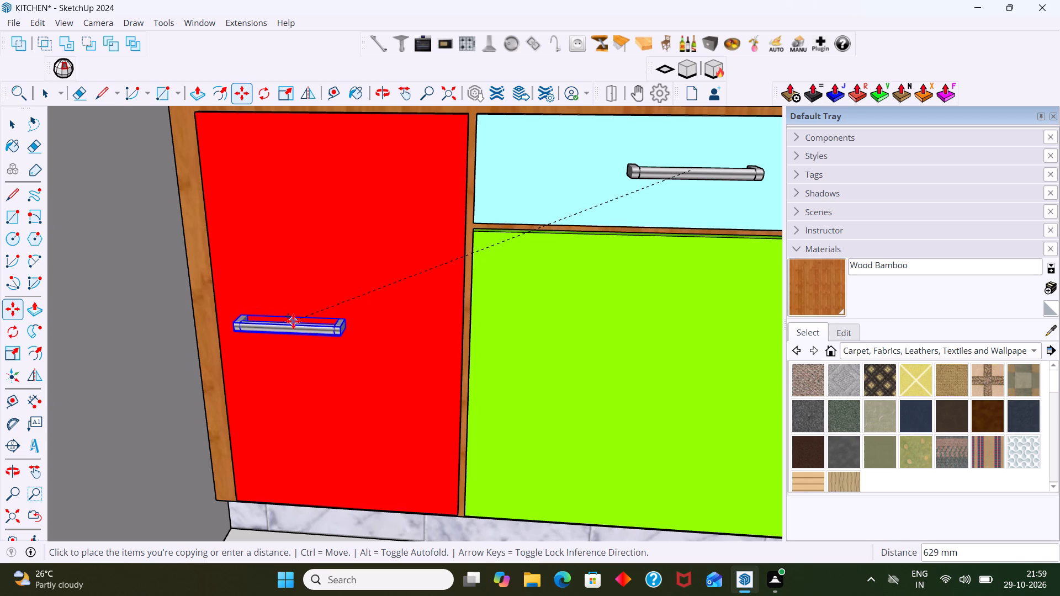
left_click(294, 321)
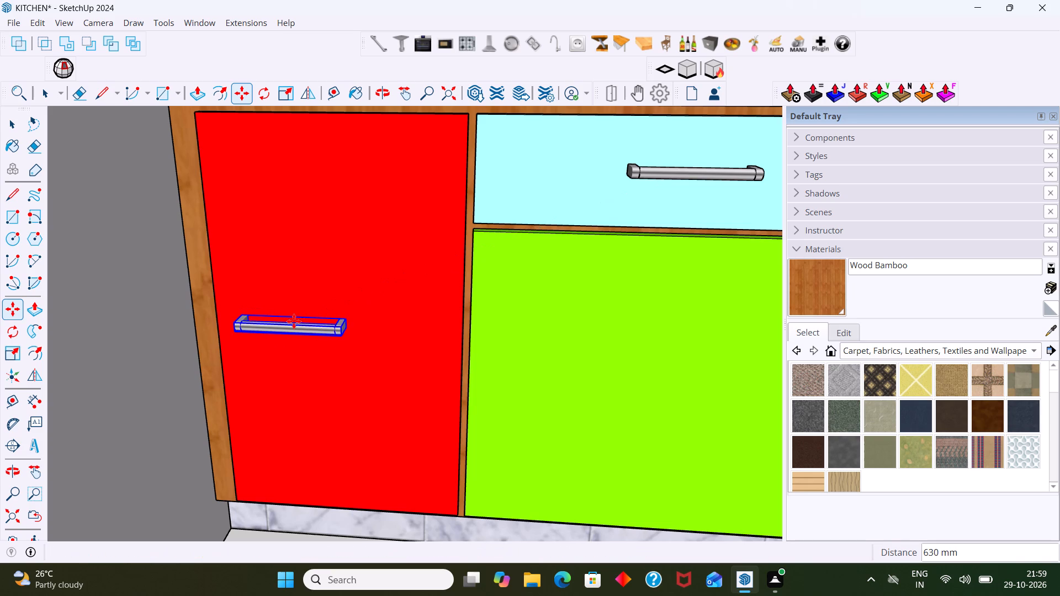
key("space")
Rotate the red end door's handle 90 degrees about its end nearest the drawers so it stands vertical.
left_click(309, 339)
left_click(311, 333)
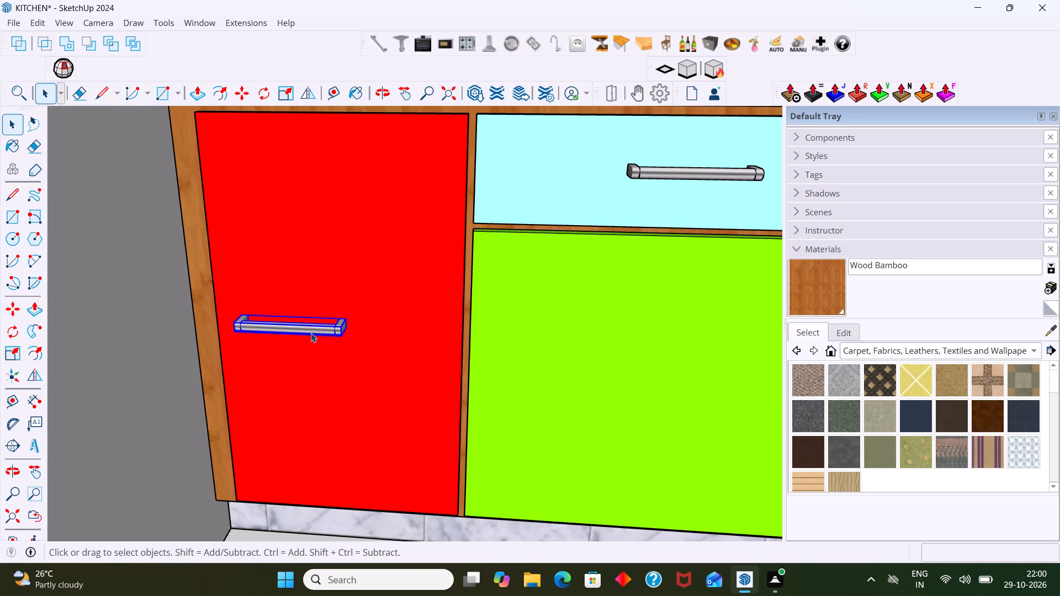
key("q")
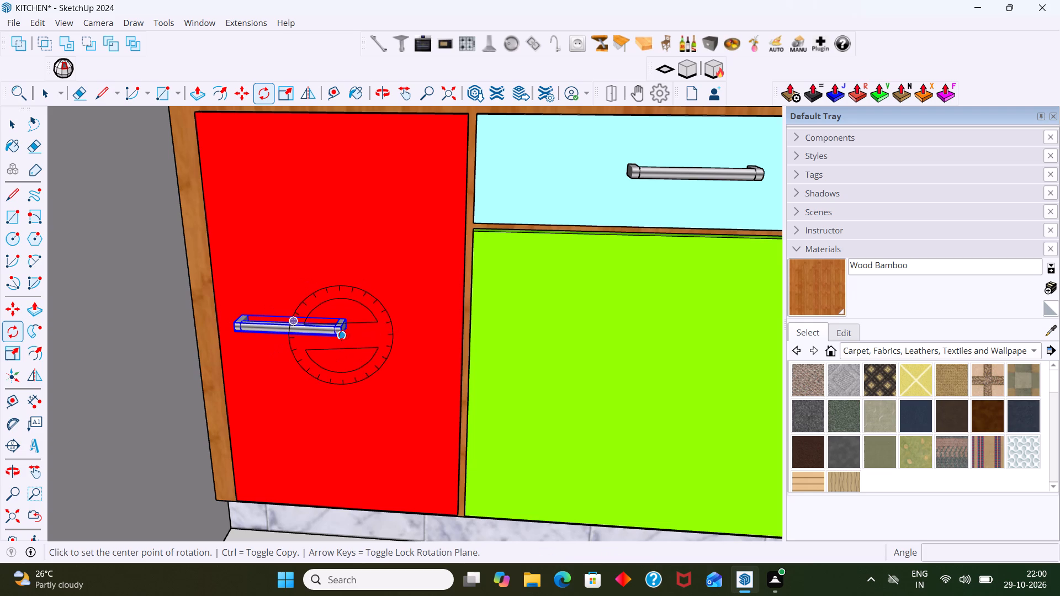
left_click(343, 336)
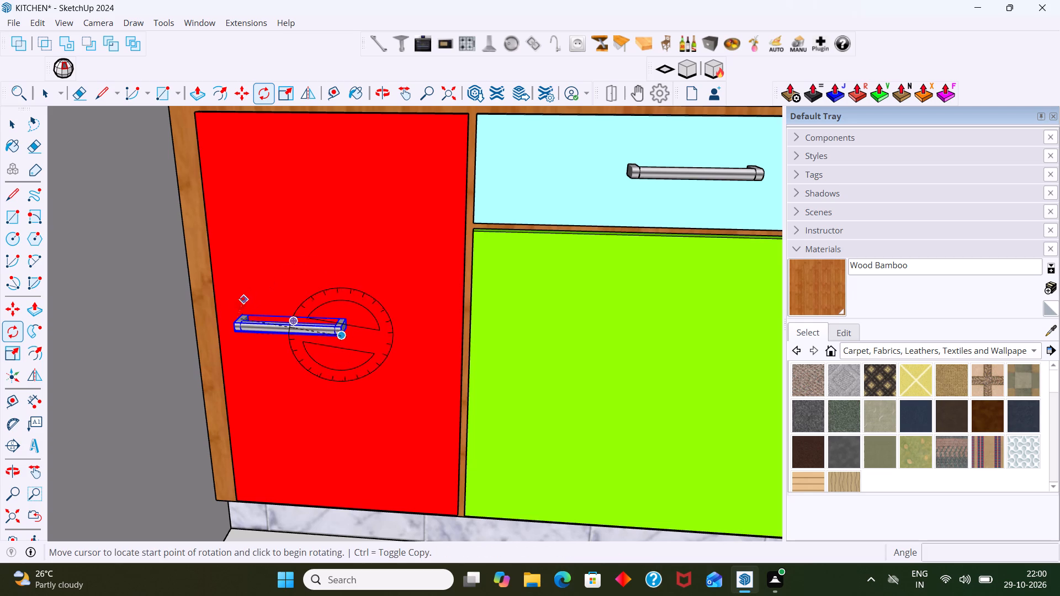
left_click(239, 325)
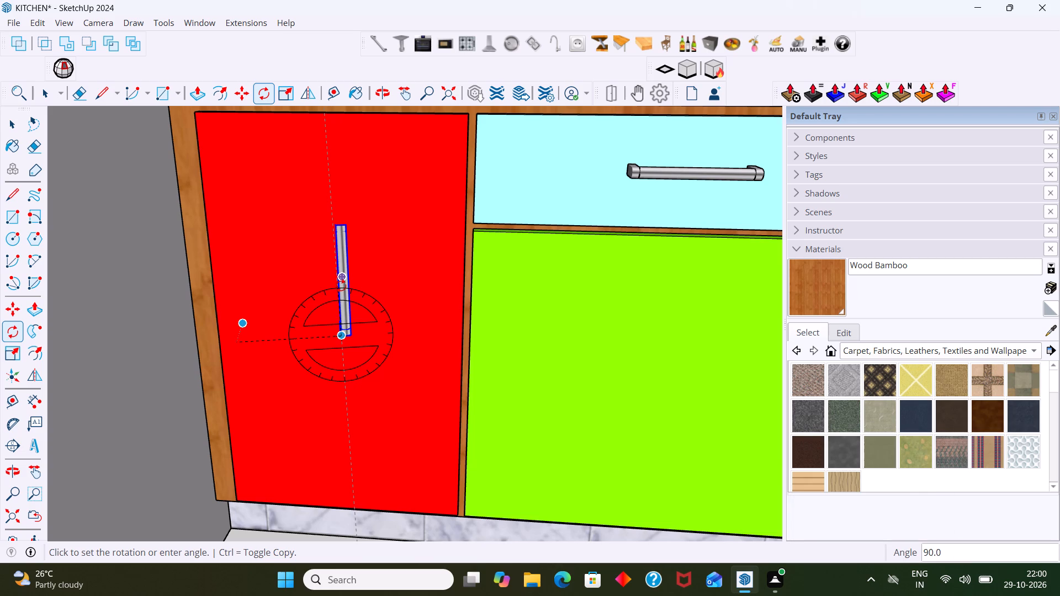
type("90")
key("Return")
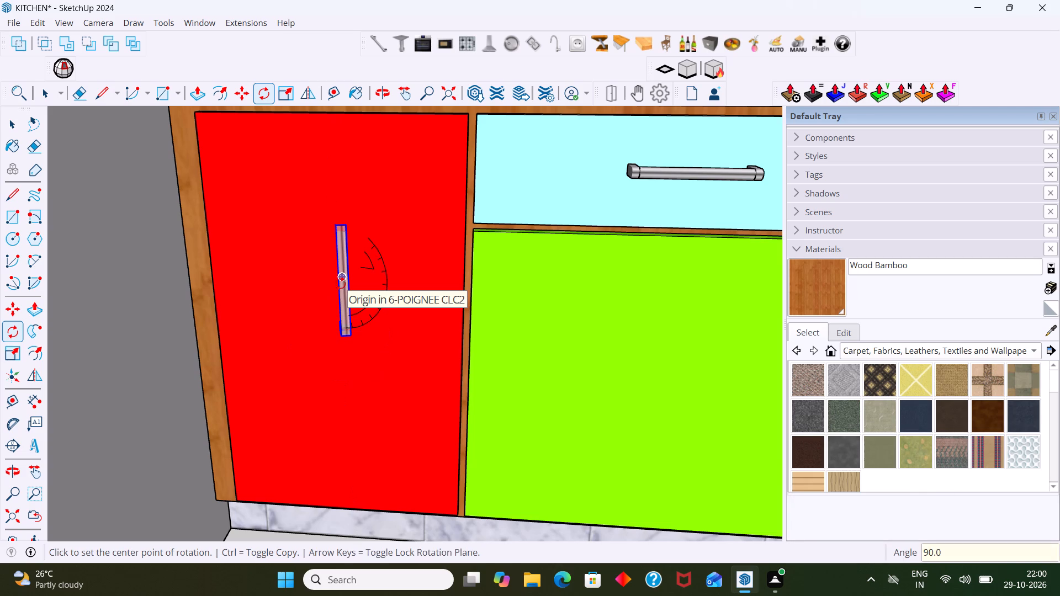
key("space")
Move the vertical handle about 167 mm along the red axis toward the red end door's outer edge.
left_click(345, 311)
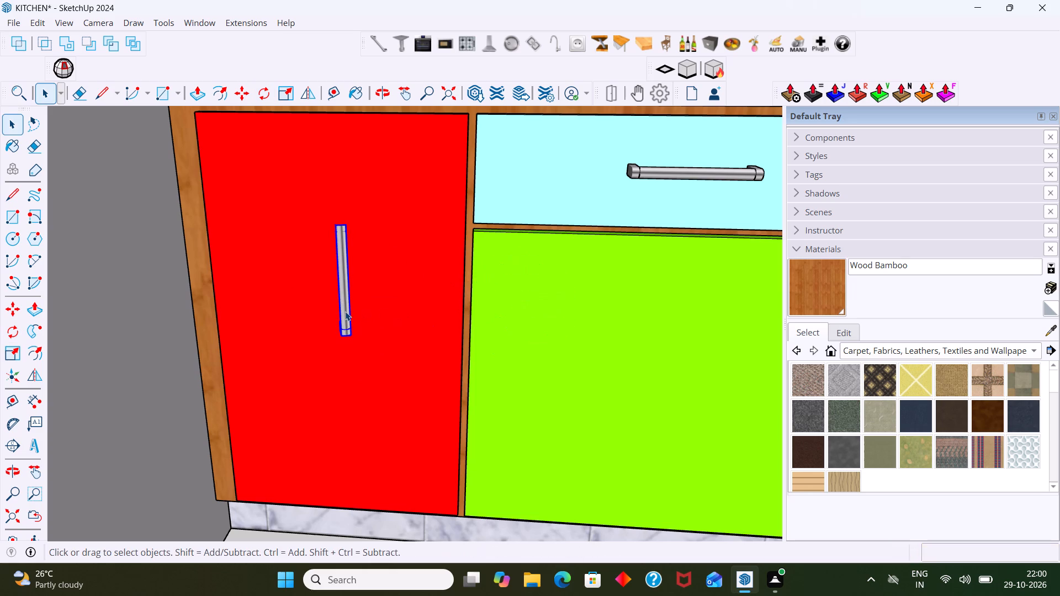
key("m")
left_click(343, 318)
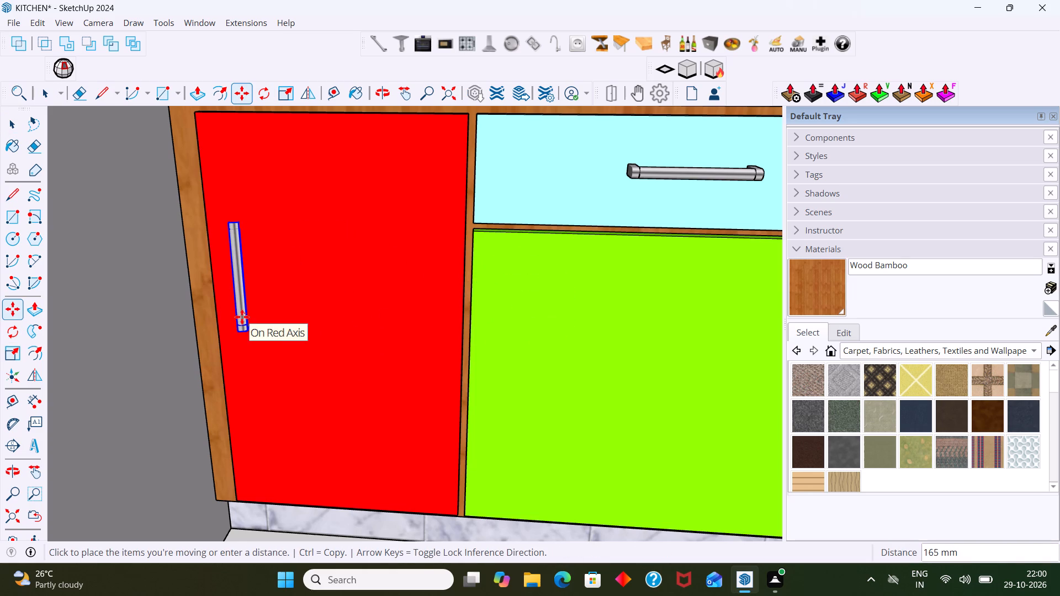
left_click(241, 317)
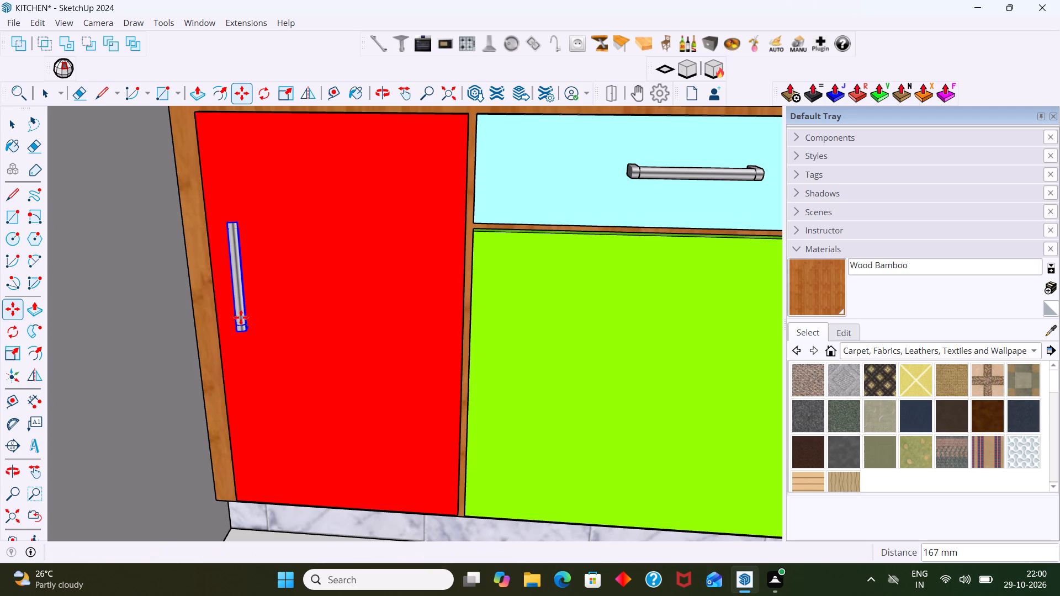
key("space")
scroll(293, 366, "down", 7)
scroll(213, 373, "down", 4)
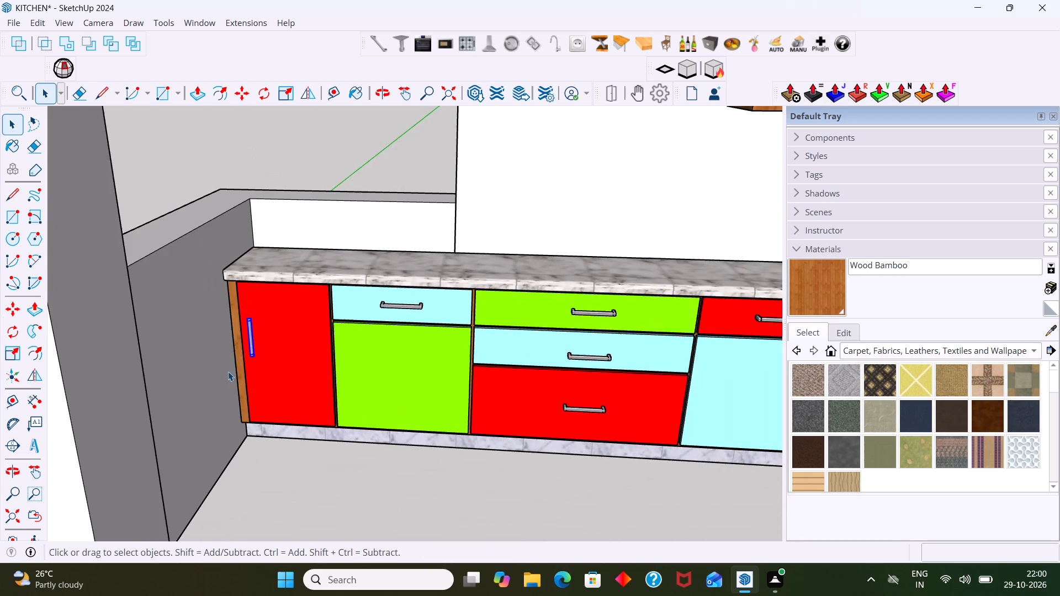
scroll(232, 369, "down", 2)
left_click(288, 189)
Examine the vertical handle on the red end door up close and from further back.
scroll(256, 337, "up", 6)
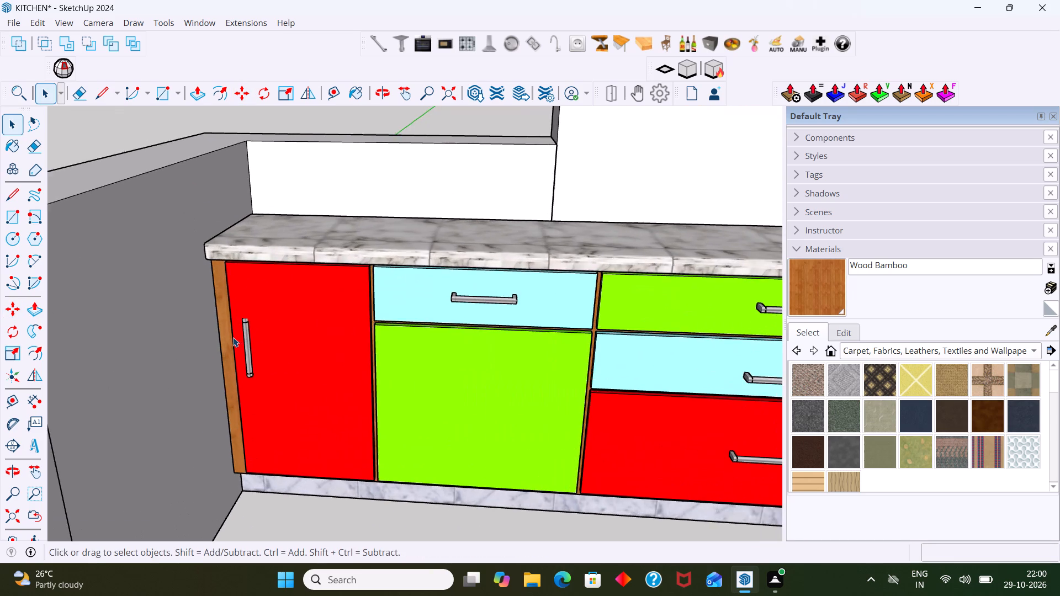
scroll(233, 337, "up", 12)
middle_click_drag(274, 338, 492, 334)
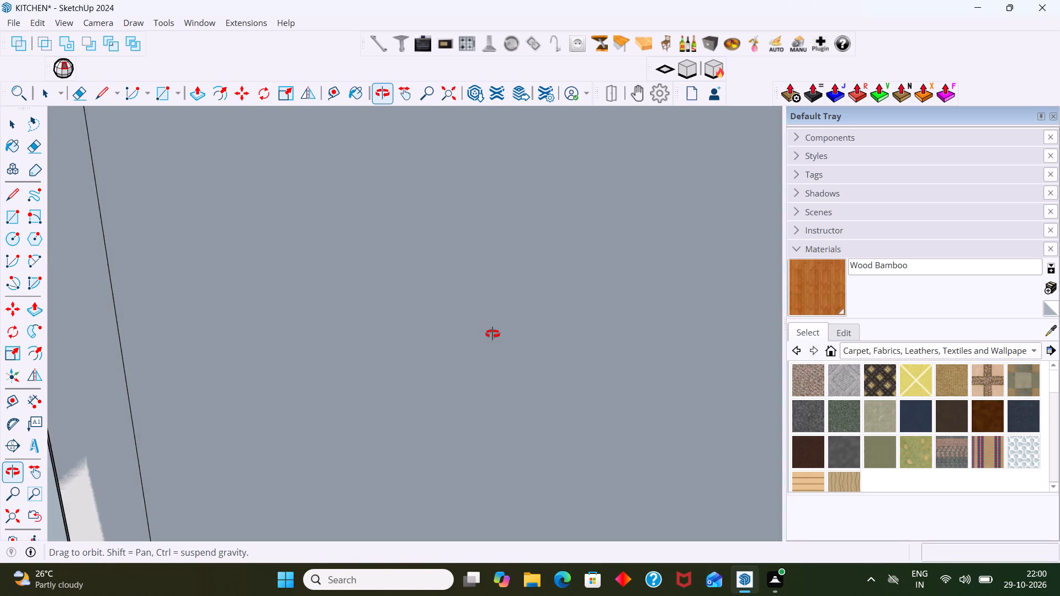
middle_click_drag(492, 334, 374, 334)
scroll(229, 317, "up", 6)
middle_click_drag(224, 291, 319, 286)
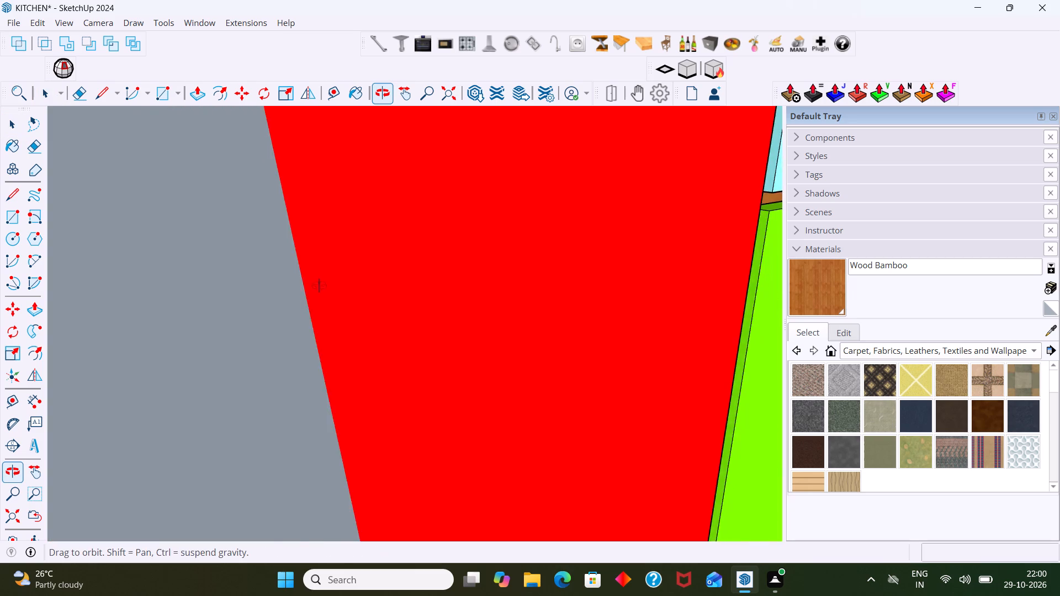
middle_click_drag(319, 286, 270, 288)
scroll(264, 288, "up", 3)
middle_click_drag(245, 295, 170, 343)
scroll(176, 334, "down", 5)
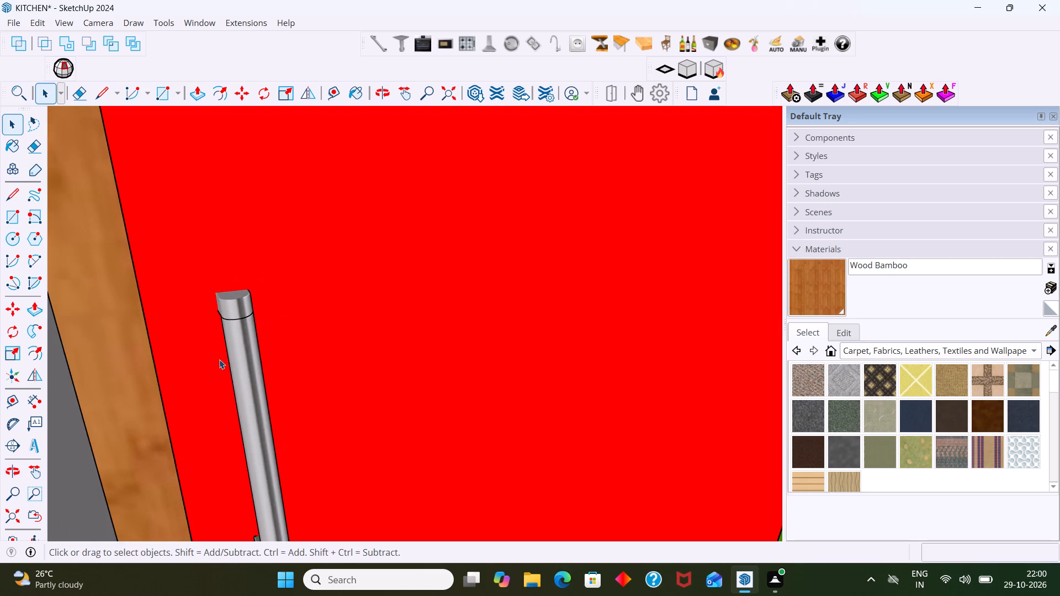
scroll(219, 359, "down", 20)
scroll(219, 359, "down", 4)
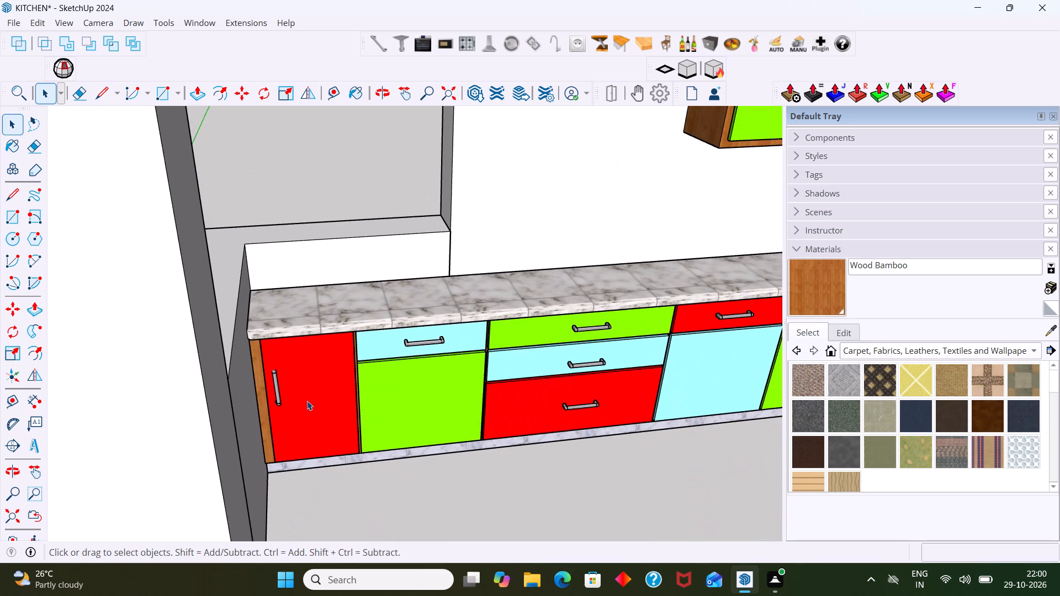
middle_click_drag(307, 401, 98, 359, "shift")
scroll(159, 355, "down", 3)
scroll(102, 358, "up", 3)
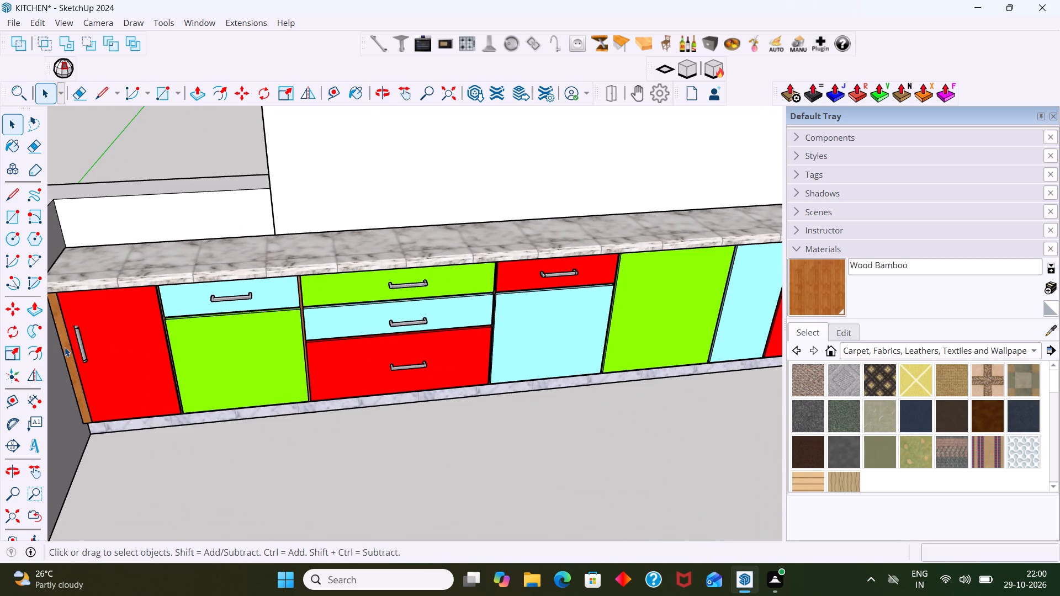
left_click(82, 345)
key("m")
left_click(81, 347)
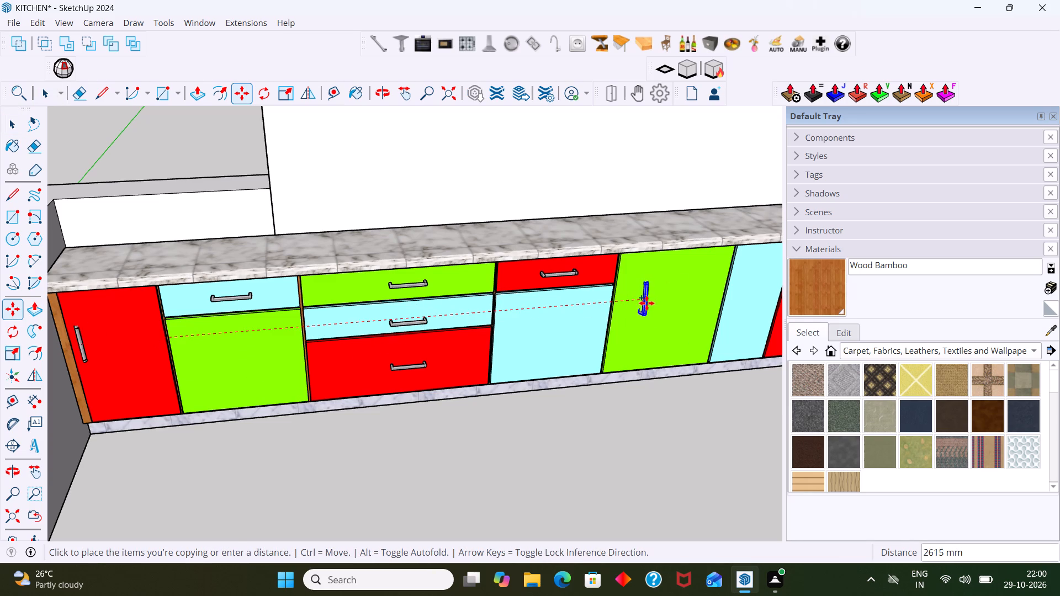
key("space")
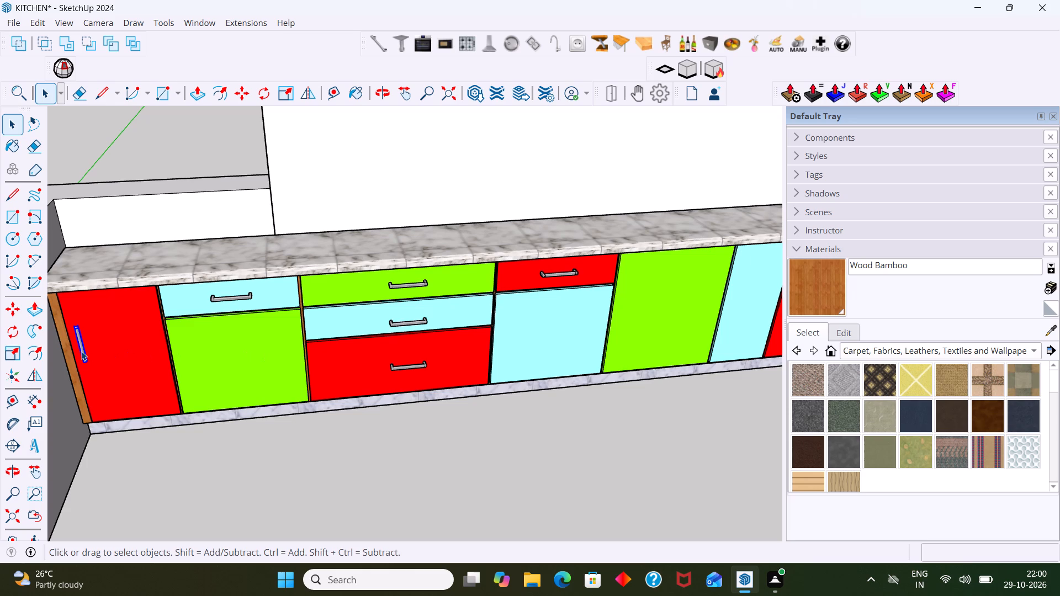
Delete the vertical bar handle from the red end door beside the light-blue top drawer.
left_click(81, 351)
key("Delete")
Place a new horizontal bar handle component on the lower half of the red end door, near its outer edge.
scroll(84, 350, "down", 6)
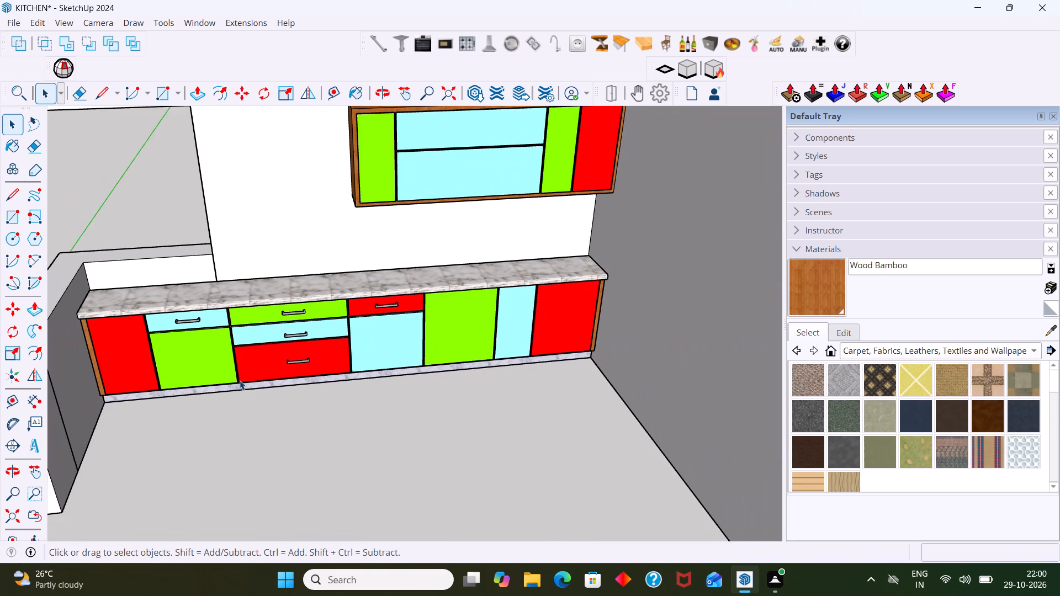
middle_click_drag(240, 380, 246, 325)
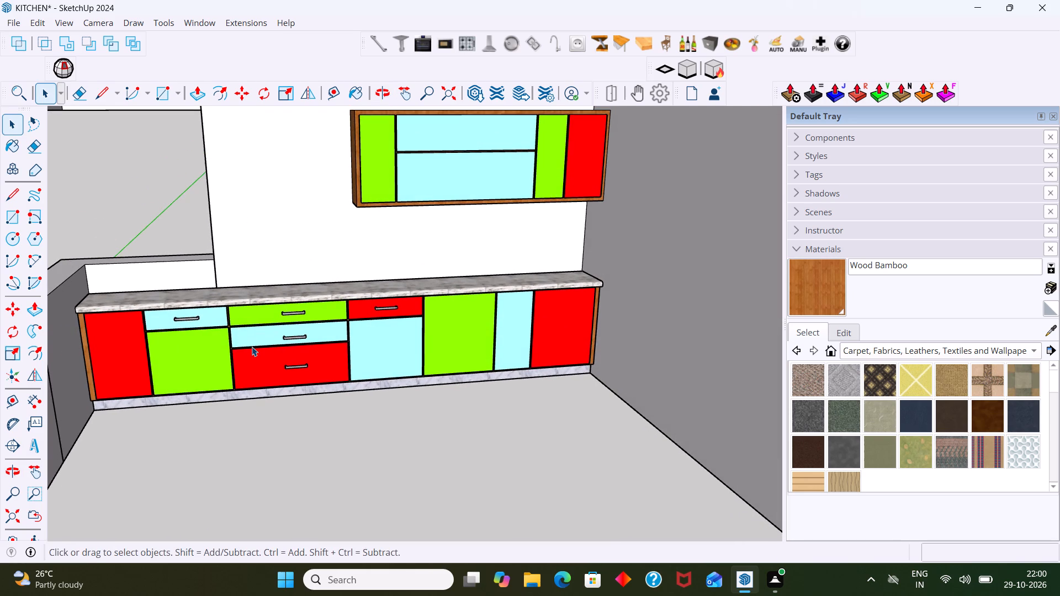
middle_click_drag(224, 369, 317, 356, "shift")
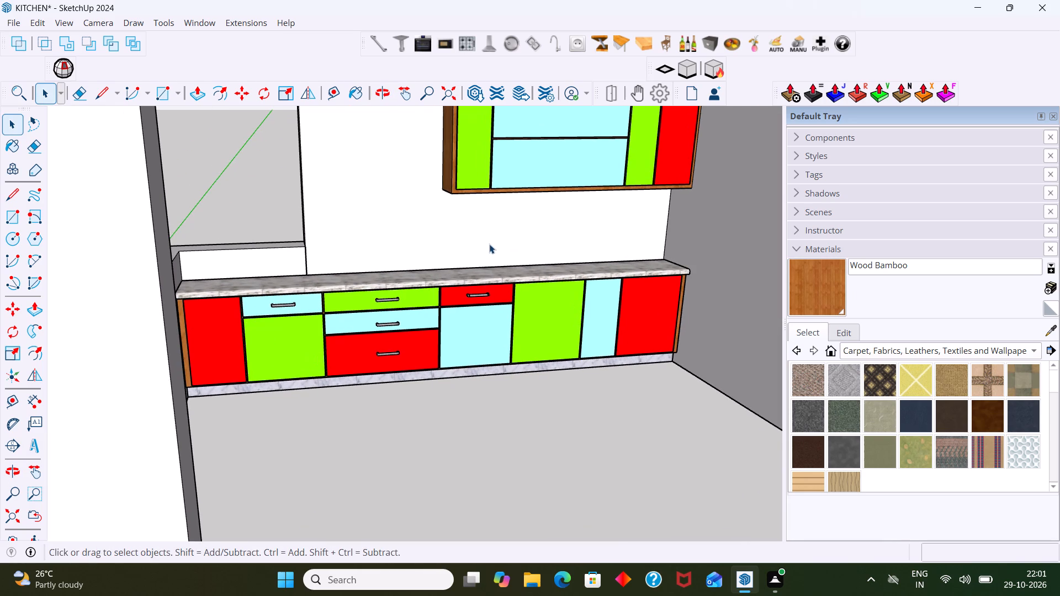
left_click(371, 47)
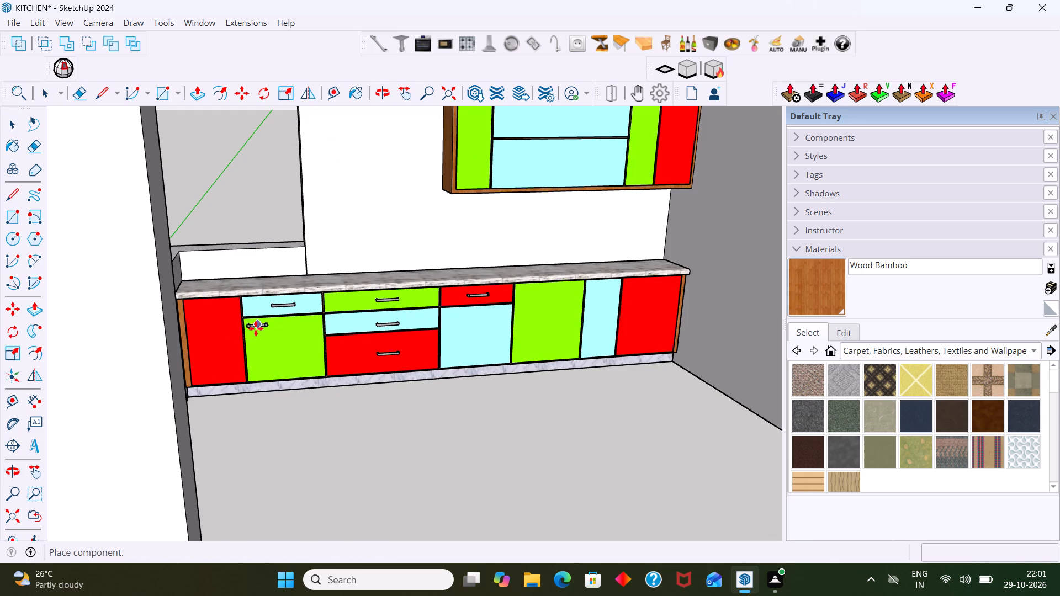
scroll(237, 340, "up", 15)
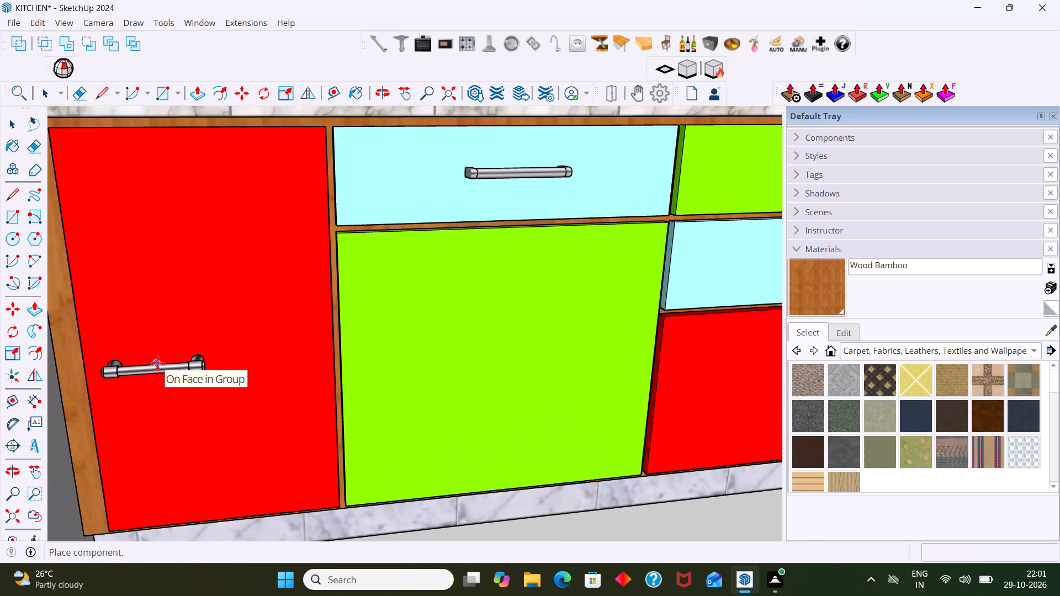
left_click(157, 363)
key("space")
scroll(403, 527, "down", 2)
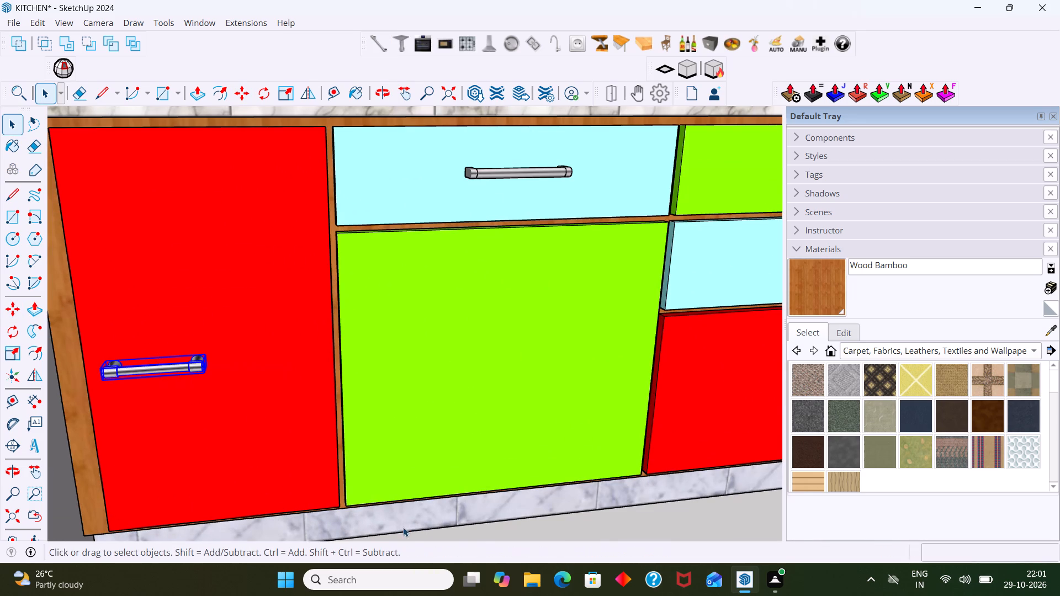
scroll(403, 527, "down", 1)
left_click(532, 535)
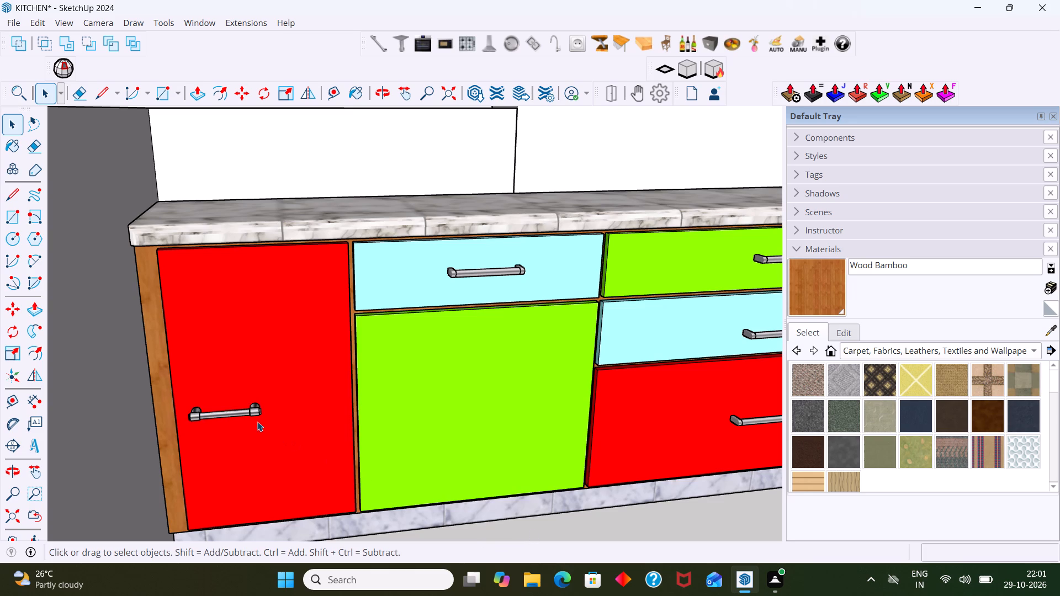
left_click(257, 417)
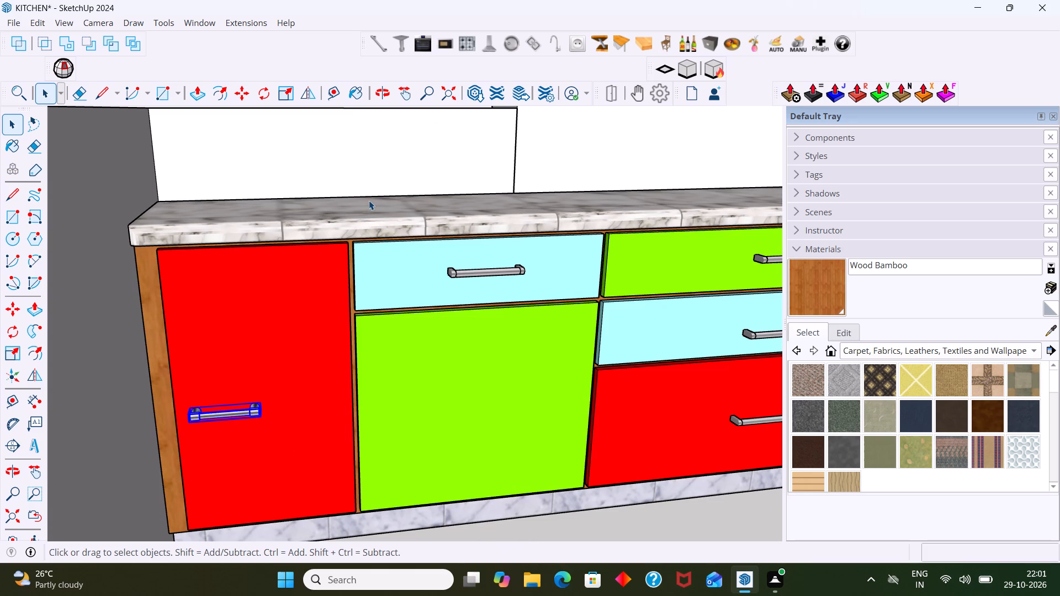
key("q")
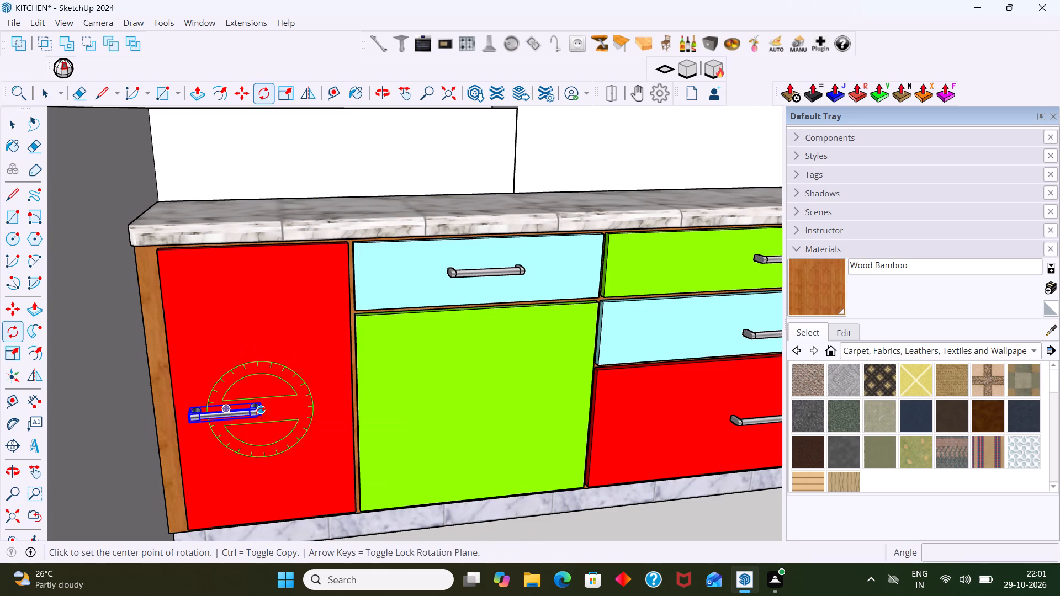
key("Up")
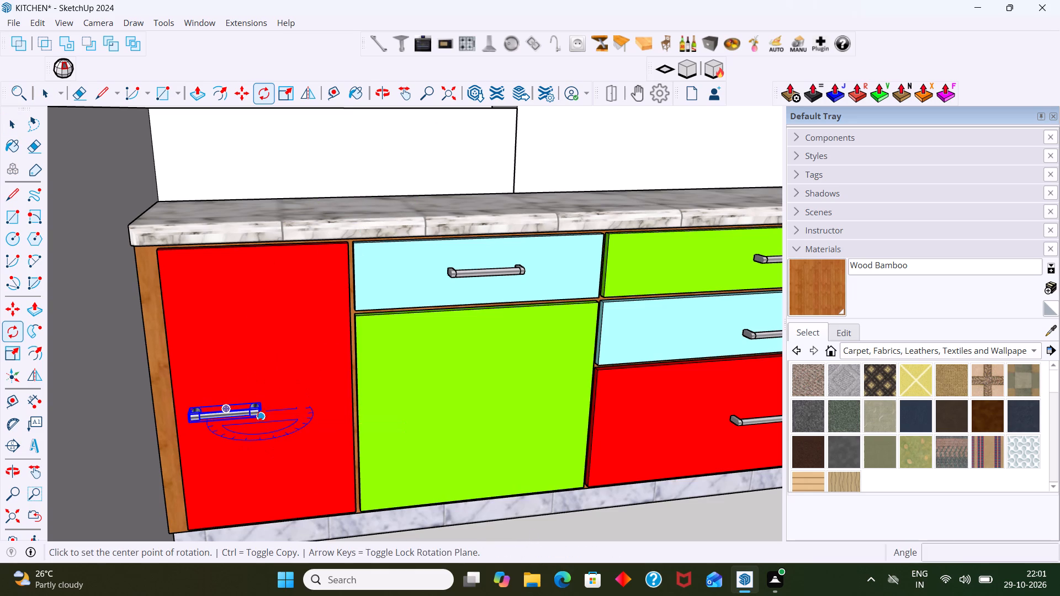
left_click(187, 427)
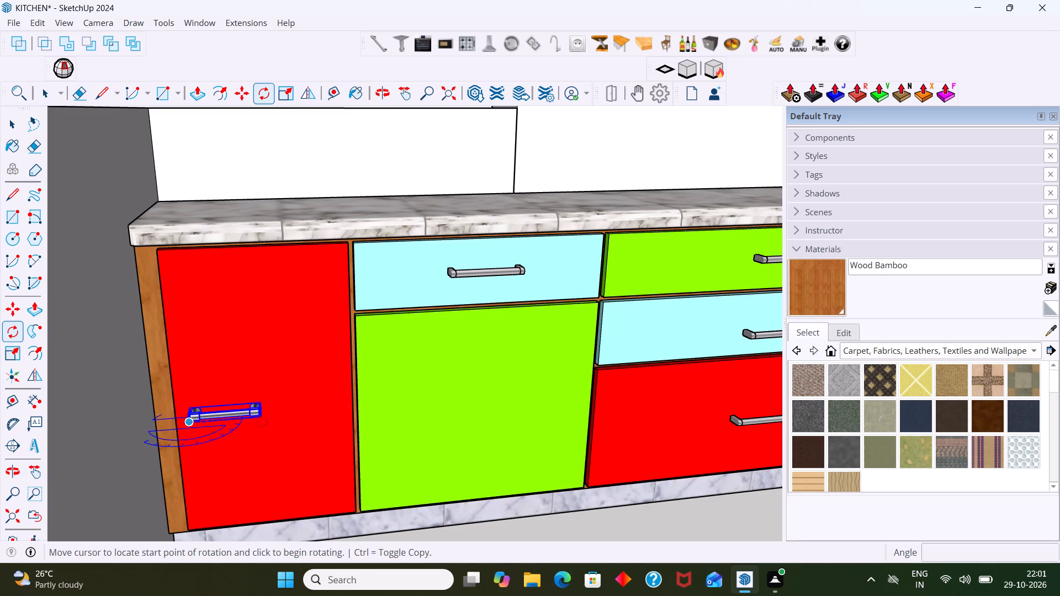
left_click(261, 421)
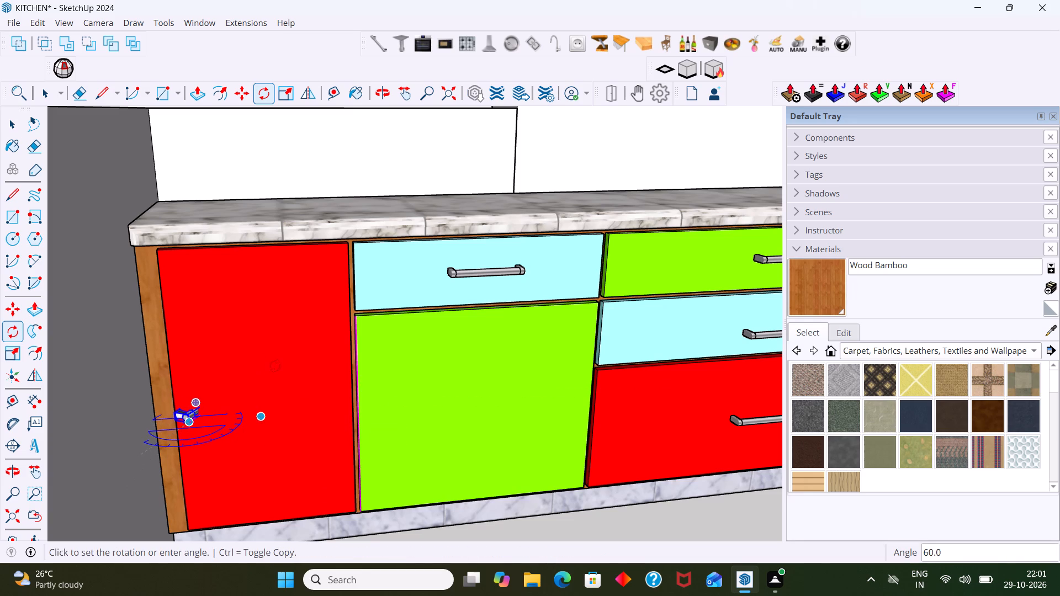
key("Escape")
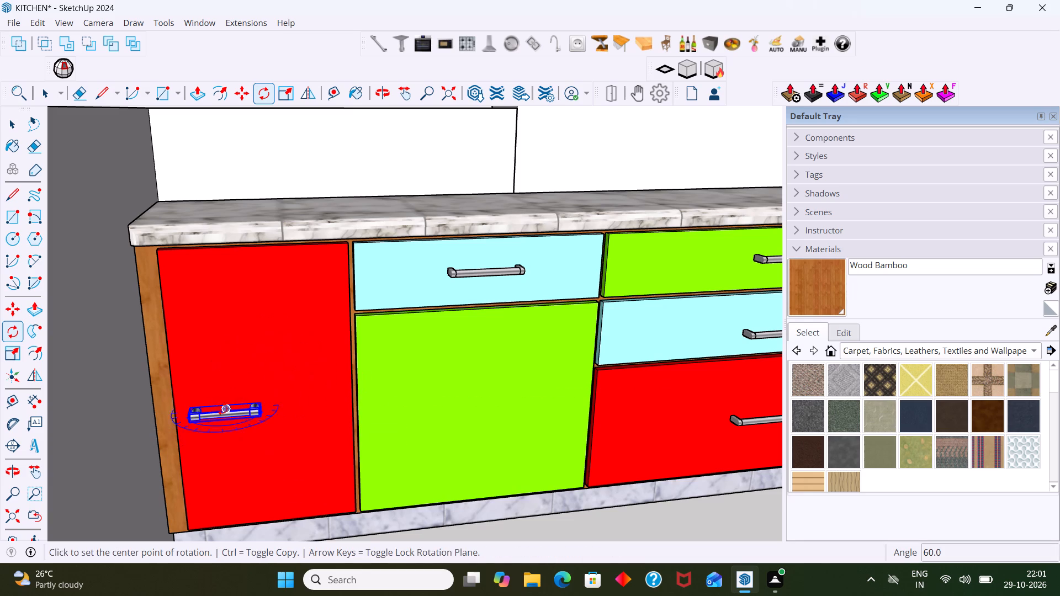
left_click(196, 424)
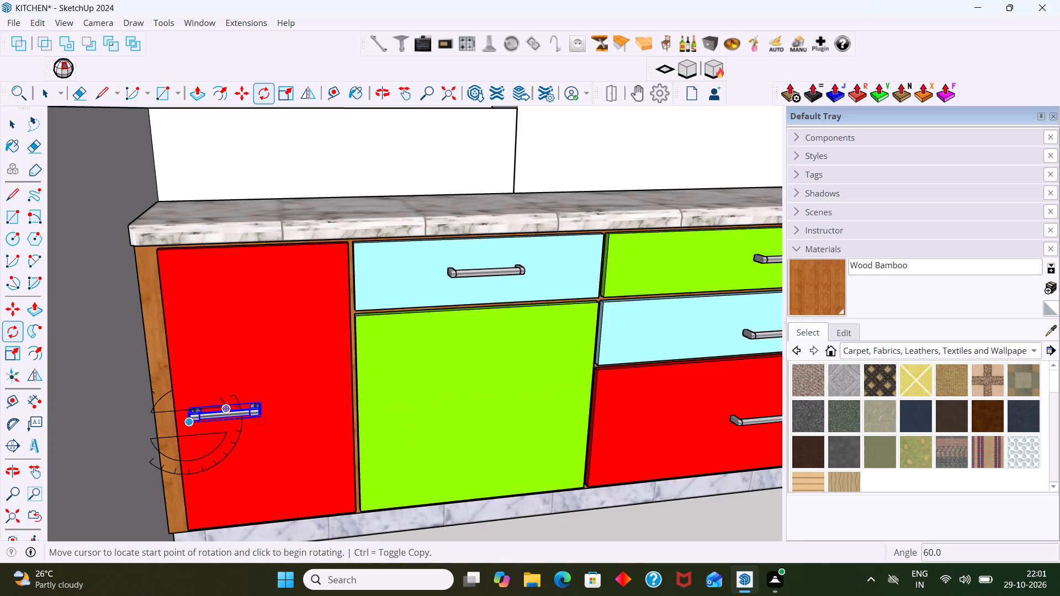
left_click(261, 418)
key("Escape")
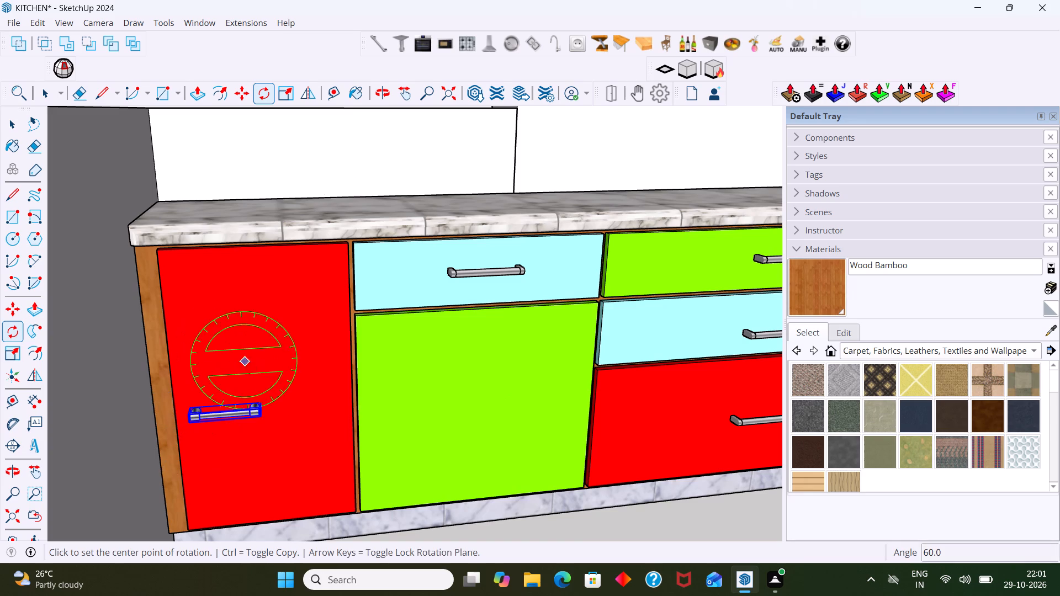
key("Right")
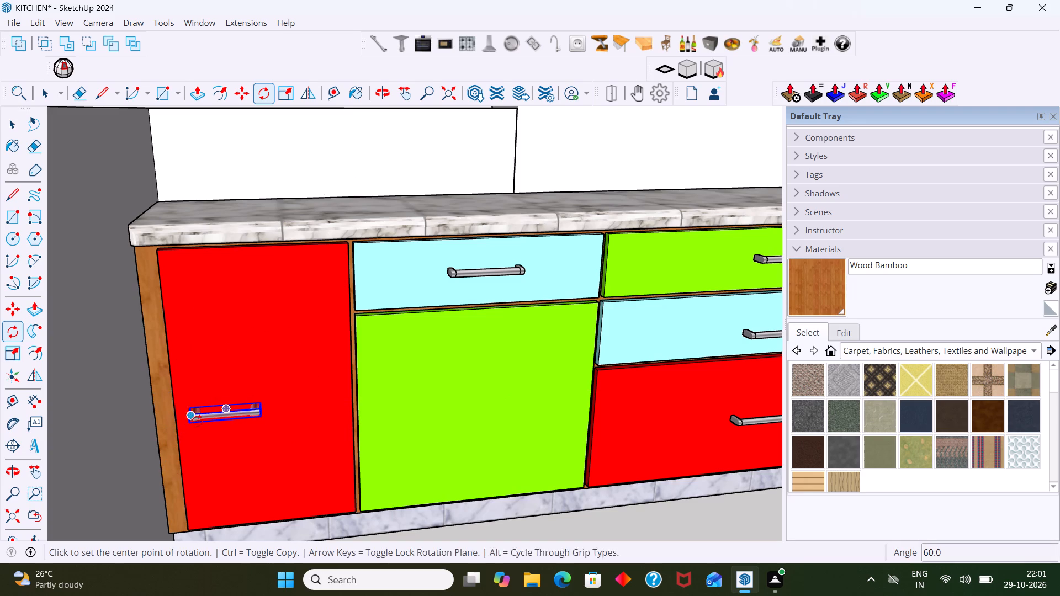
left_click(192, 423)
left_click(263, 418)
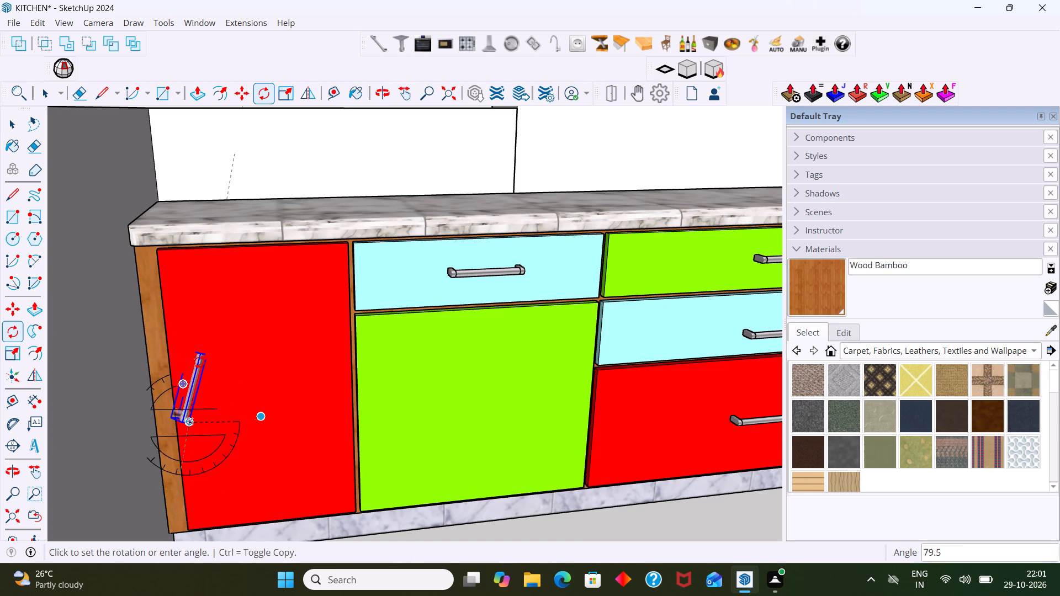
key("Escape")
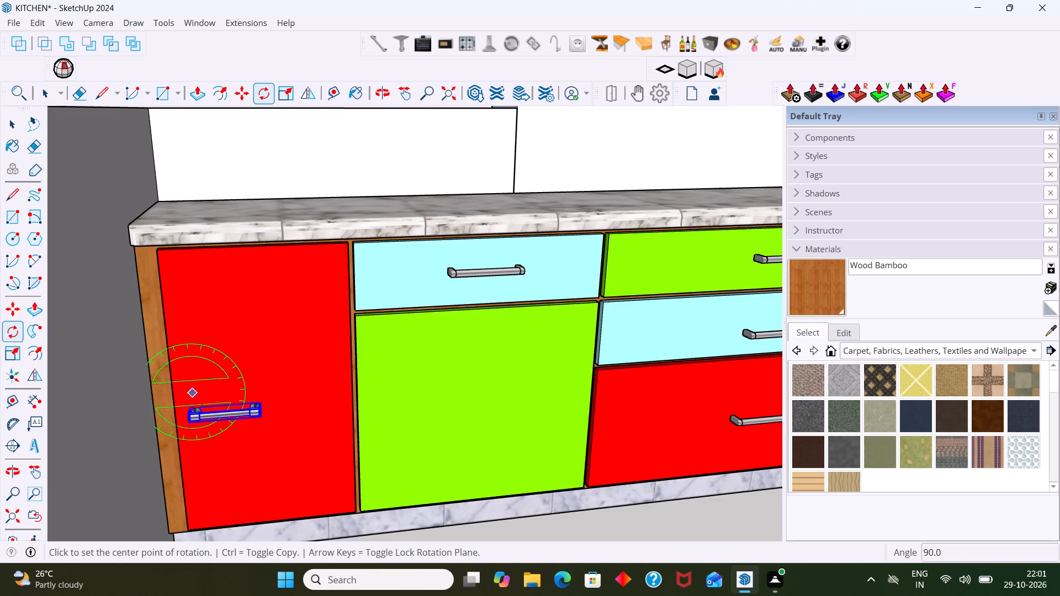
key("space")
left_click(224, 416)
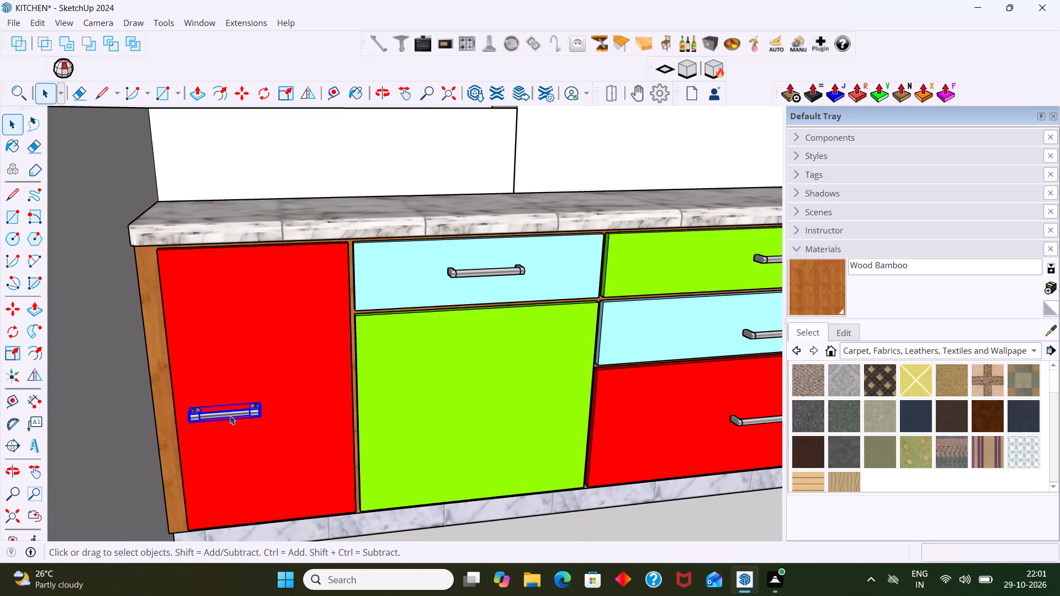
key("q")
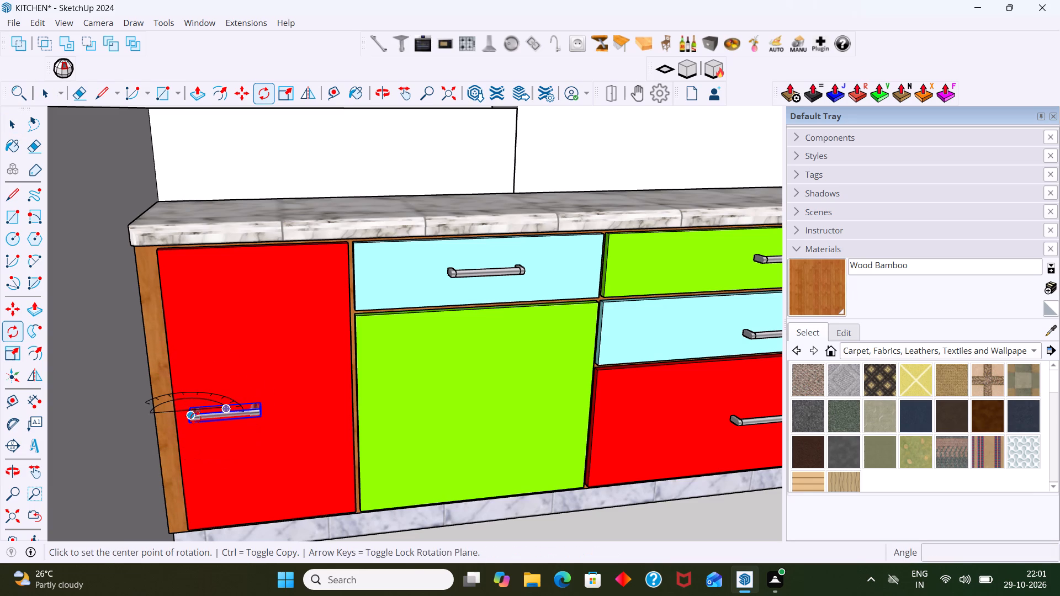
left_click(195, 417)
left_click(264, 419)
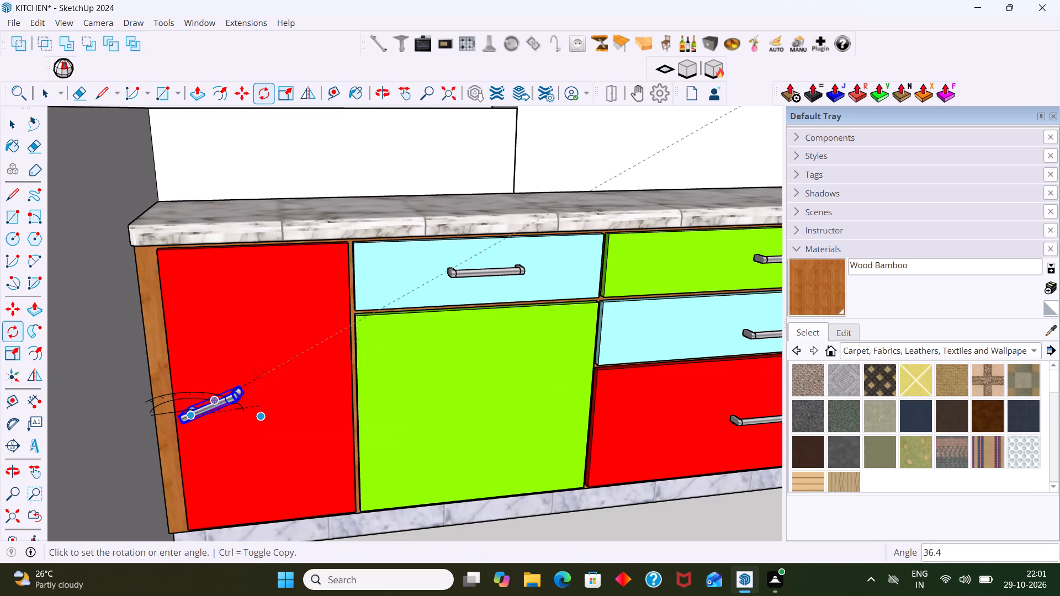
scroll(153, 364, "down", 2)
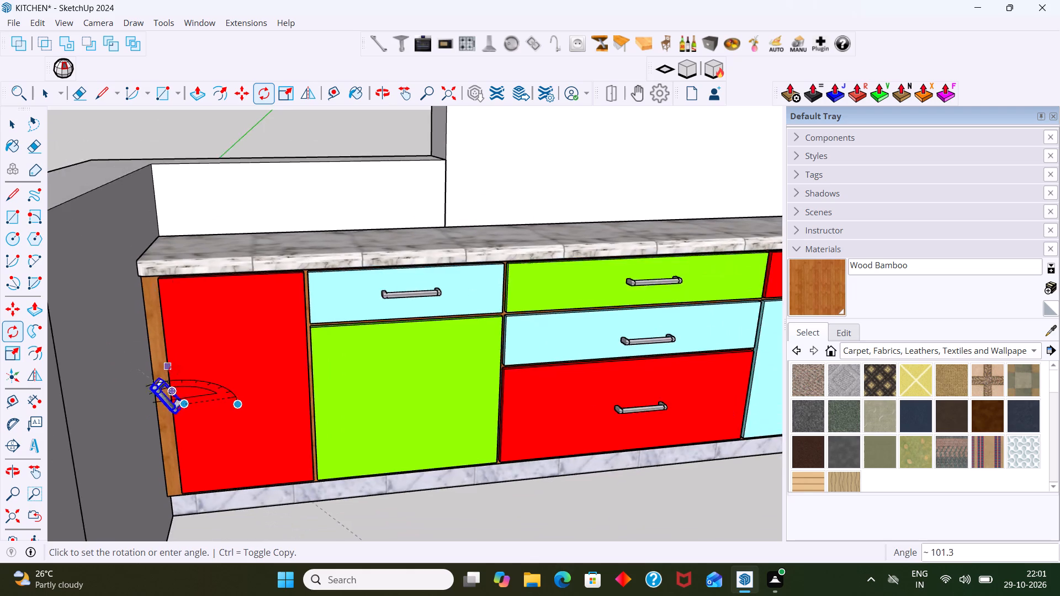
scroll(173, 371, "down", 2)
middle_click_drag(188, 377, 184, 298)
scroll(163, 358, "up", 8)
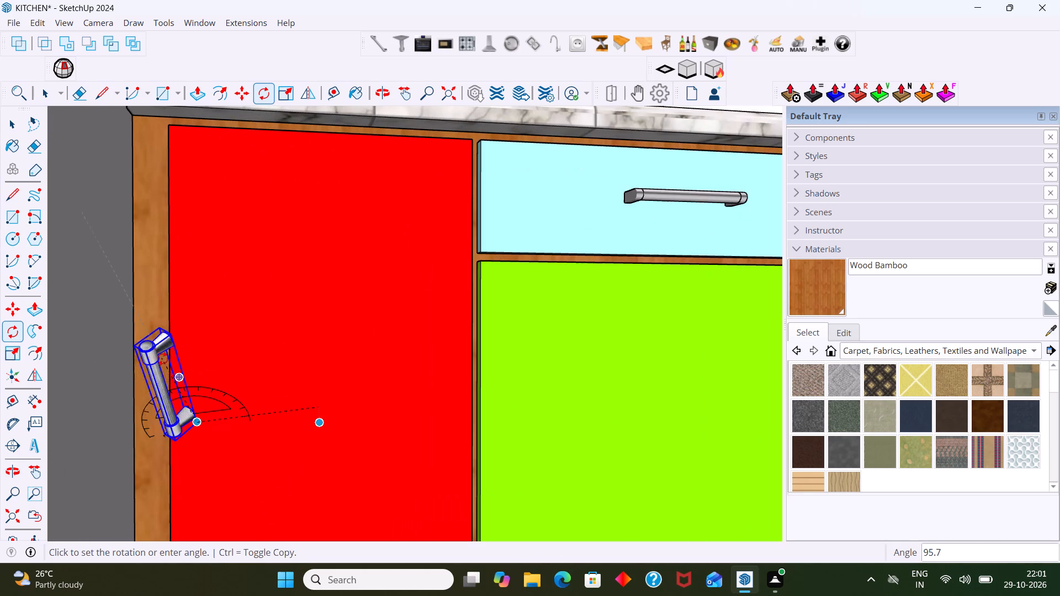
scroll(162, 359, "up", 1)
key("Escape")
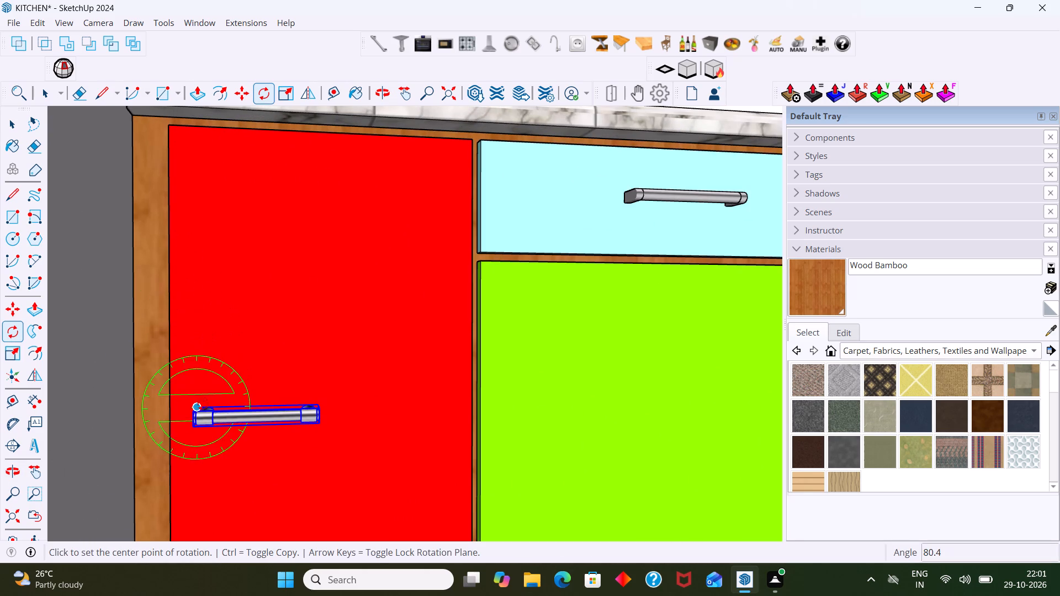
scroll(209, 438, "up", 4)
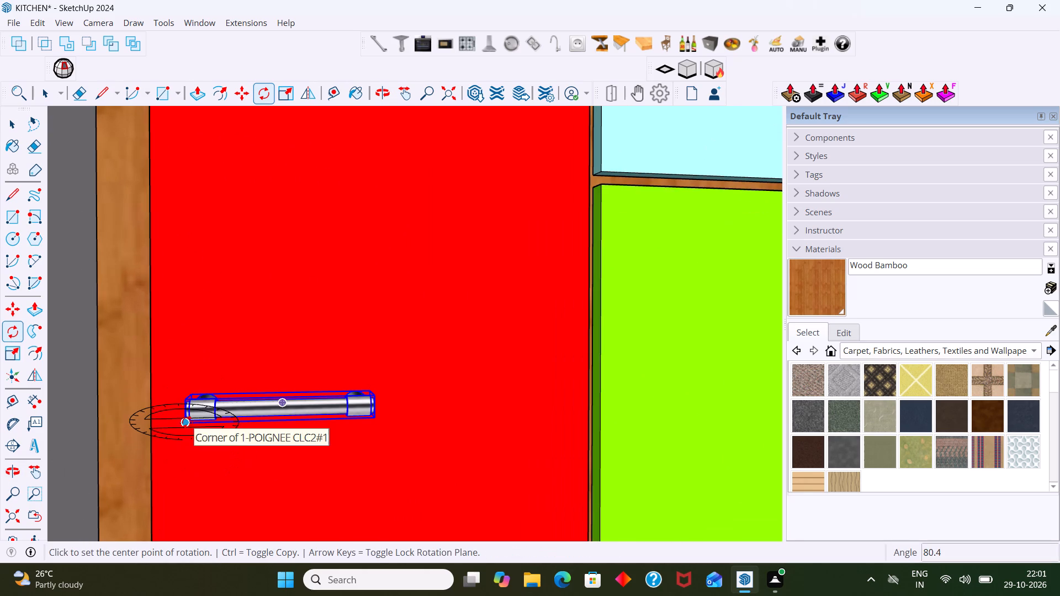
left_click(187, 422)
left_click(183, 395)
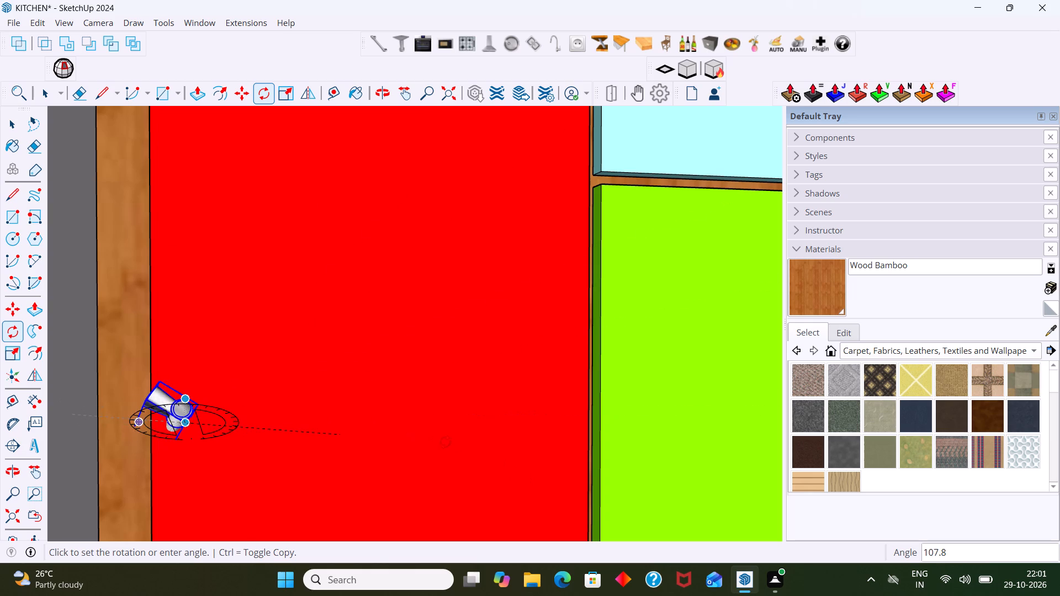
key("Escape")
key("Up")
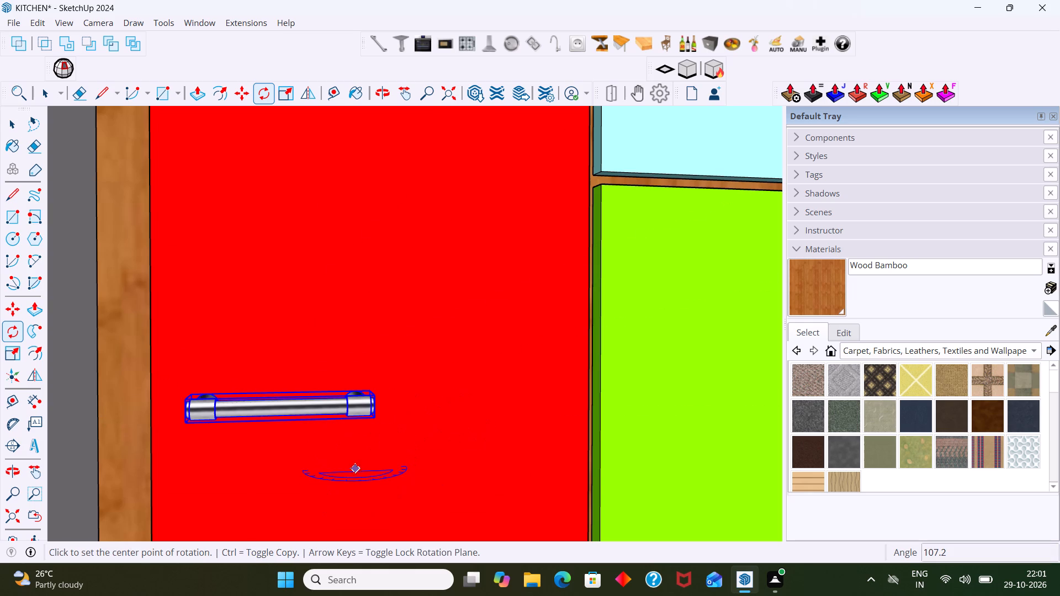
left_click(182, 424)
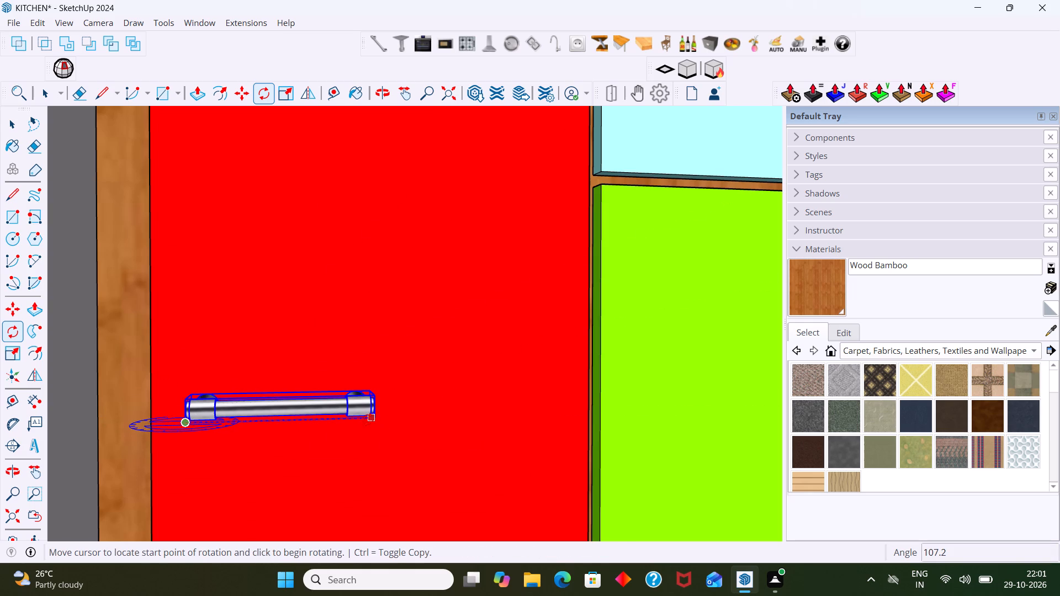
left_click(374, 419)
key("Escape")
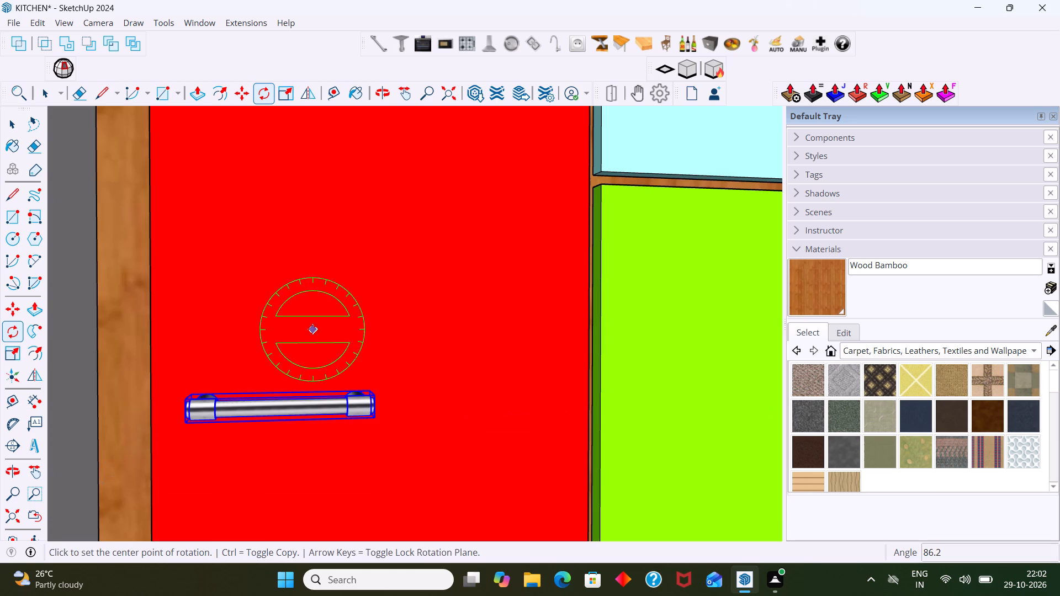
Rotate the horizontal bar handle on the red end door 90 degrees about its lower outer corner so it stands vertical.
key("Up")
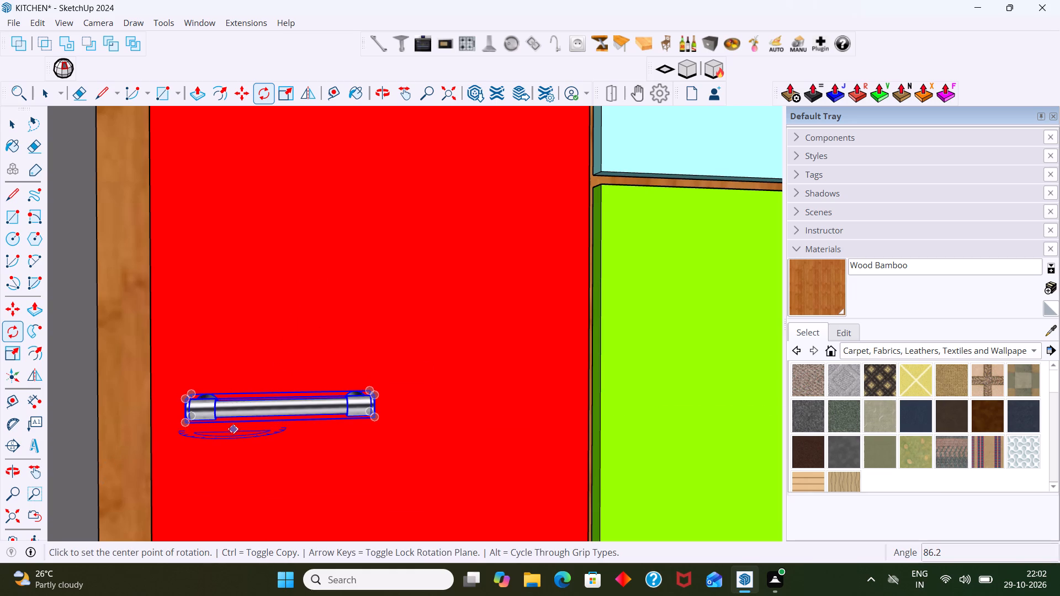
key("Left")
left_click(189, 424)
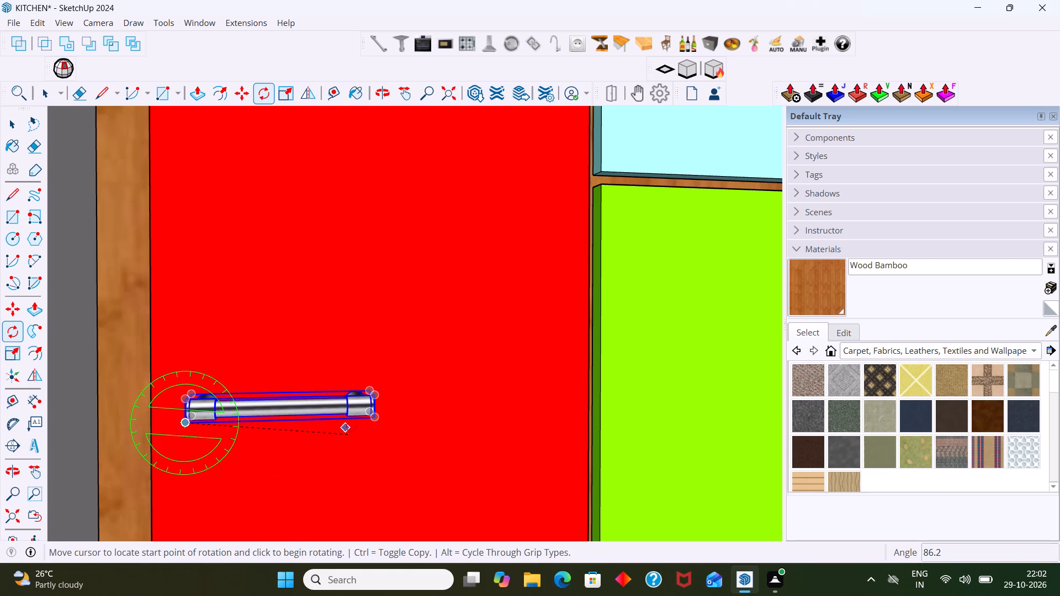
left_click(370, 417)
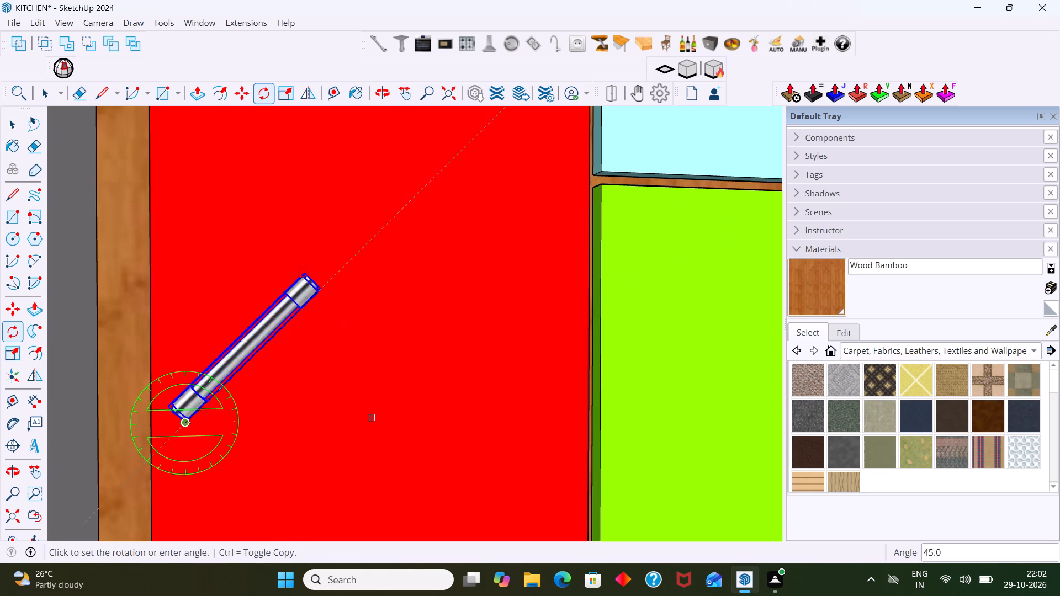
scroll(181, 219, "up", 2)
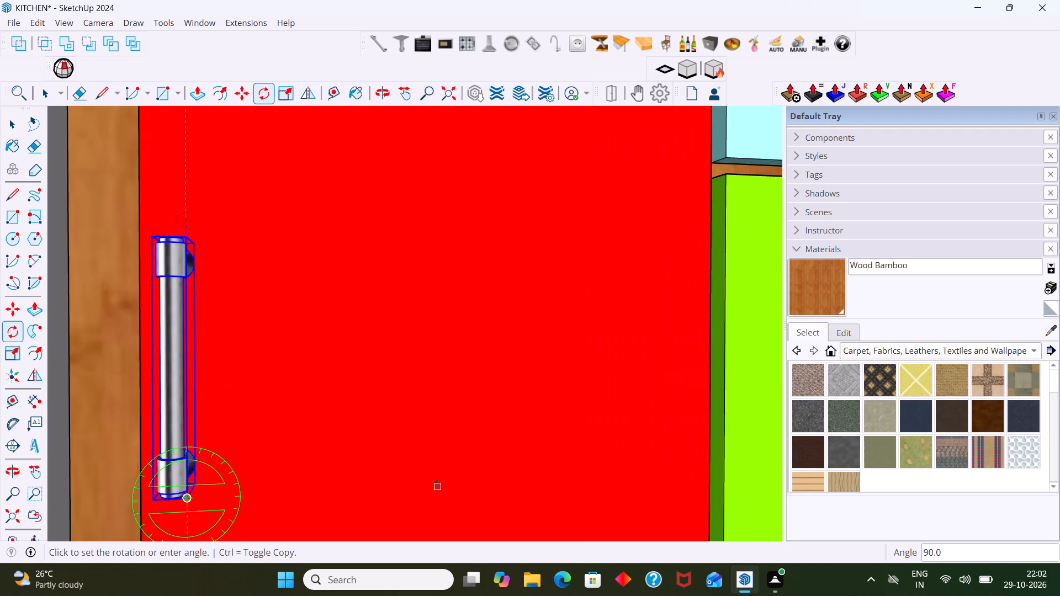
scroll(181, 220, "up", 2)
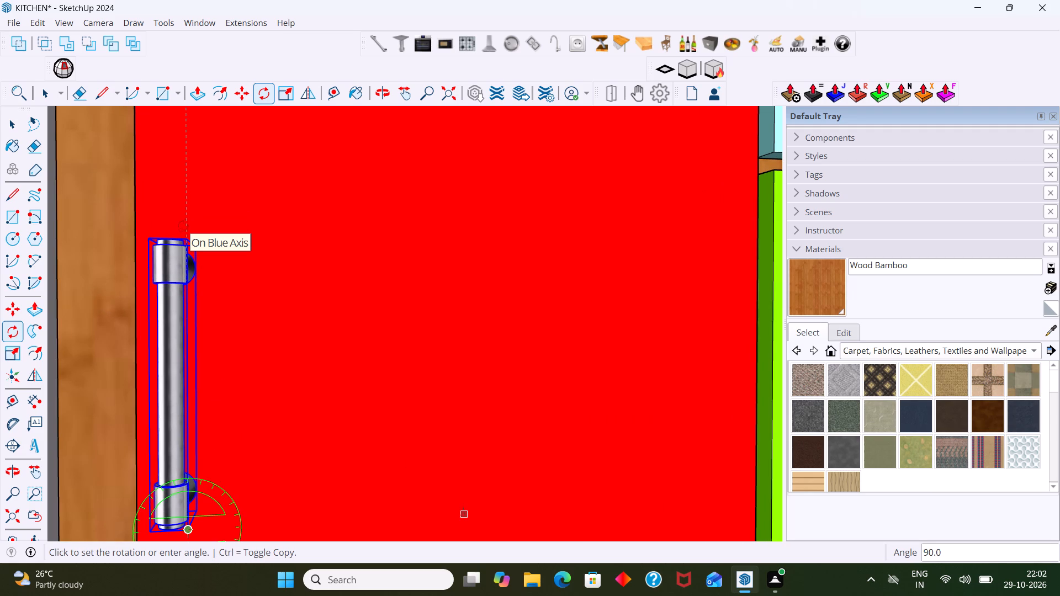
type("90")
key("Return")
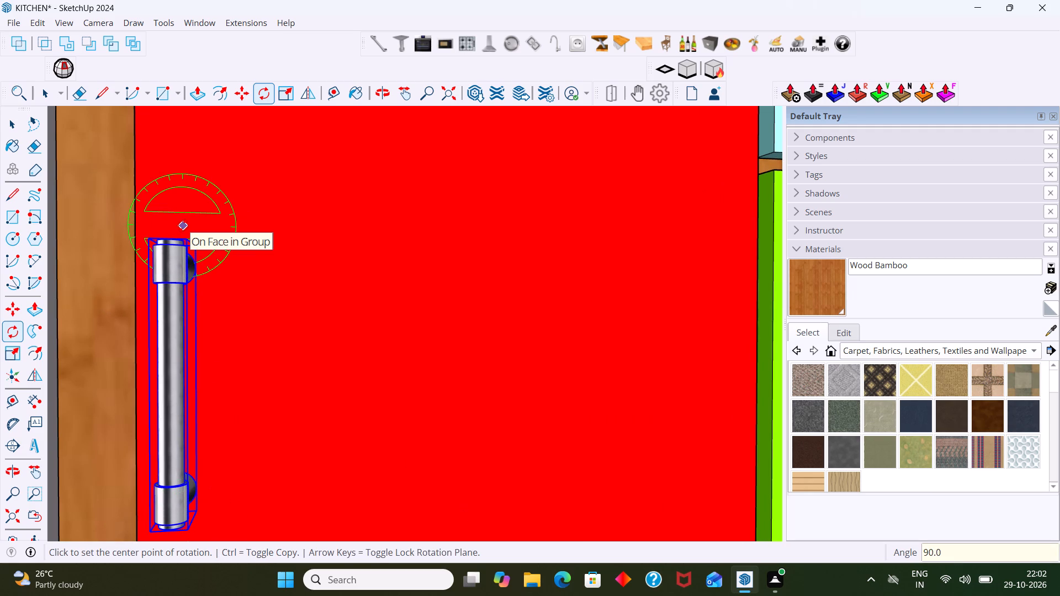
left_click(183, 224)
key("Return")
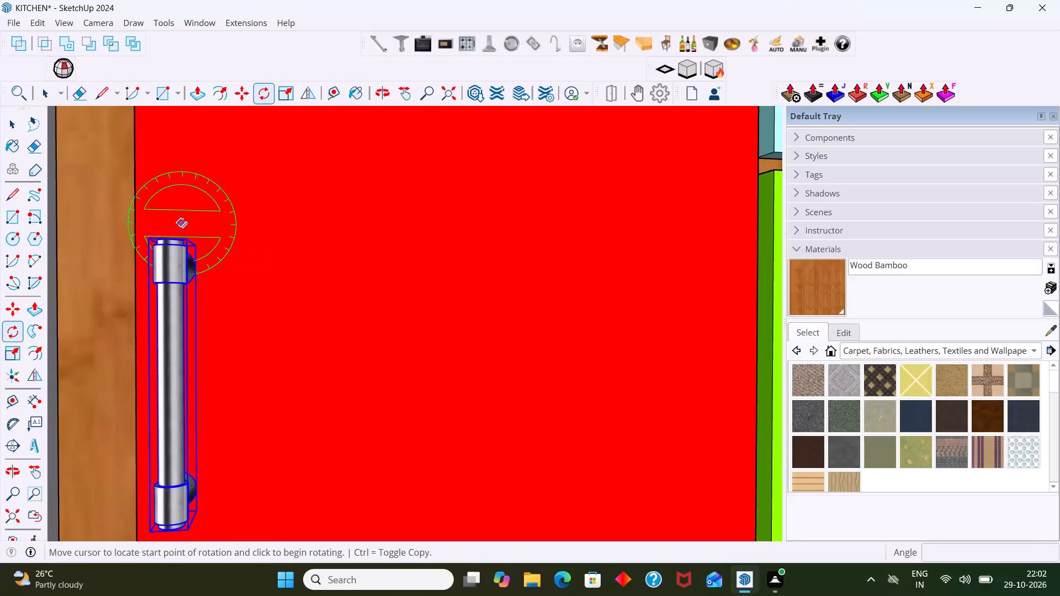
scroll(329, 308, "down", 3)
key("space")
scroll(347, 318, "down", 7)
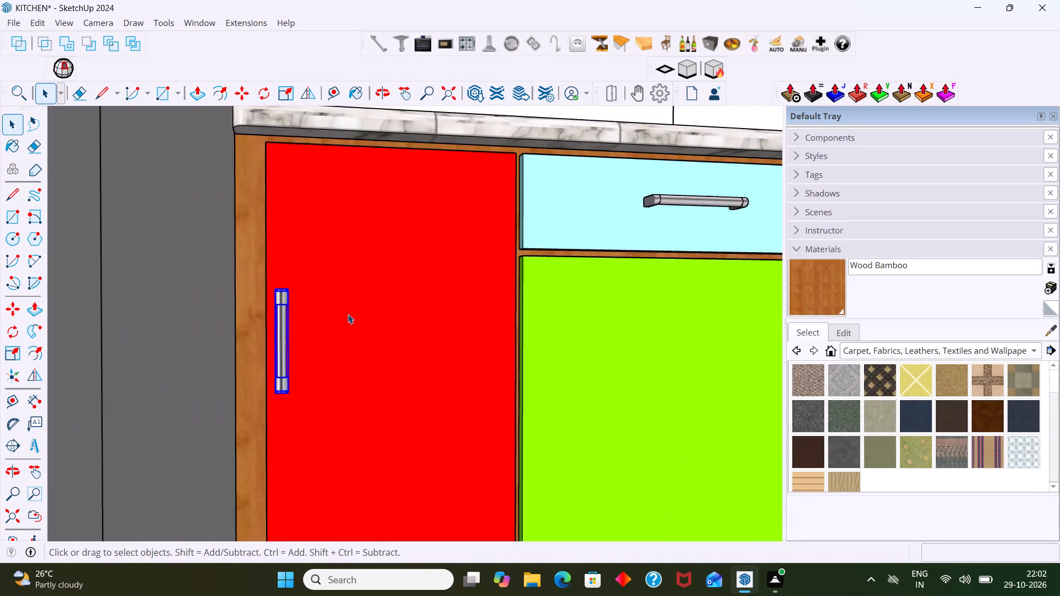
scroll(348, 314, "down", 2)
left_click(145, 306)
Copy the red end door's vertical handle about 426 mm along the red axis onto the adjacent green door.
scroll(295, 344, "up", 7)
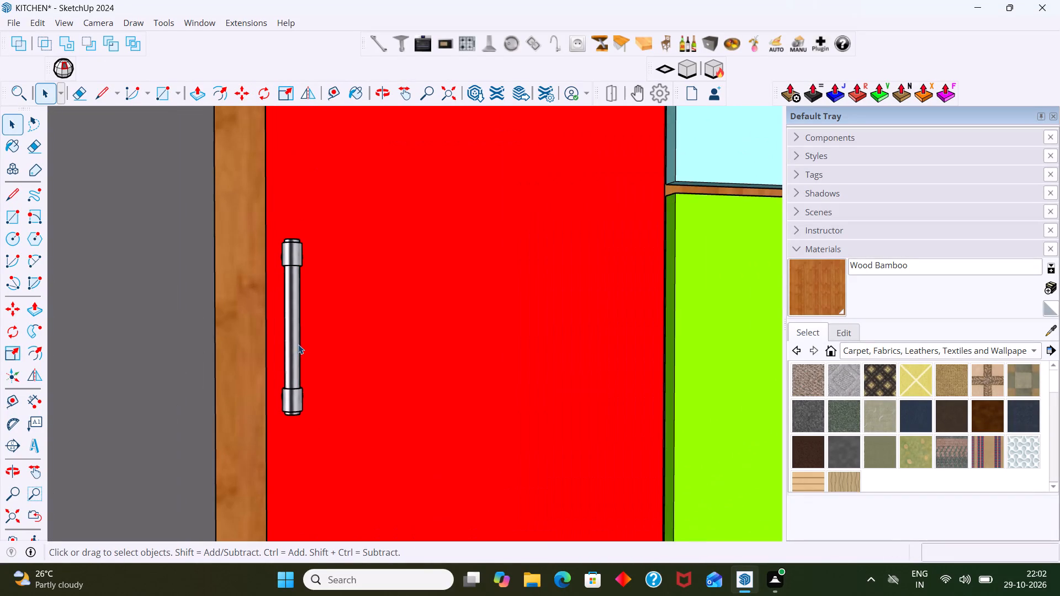
scroll(298, 344, "down", 12)
scroll(321, 352, "up", 2)
middle_click_drag(317, 352, 262, 274, "shift")
scroll(261, 275, "up", 3)
left_click(245, 275)
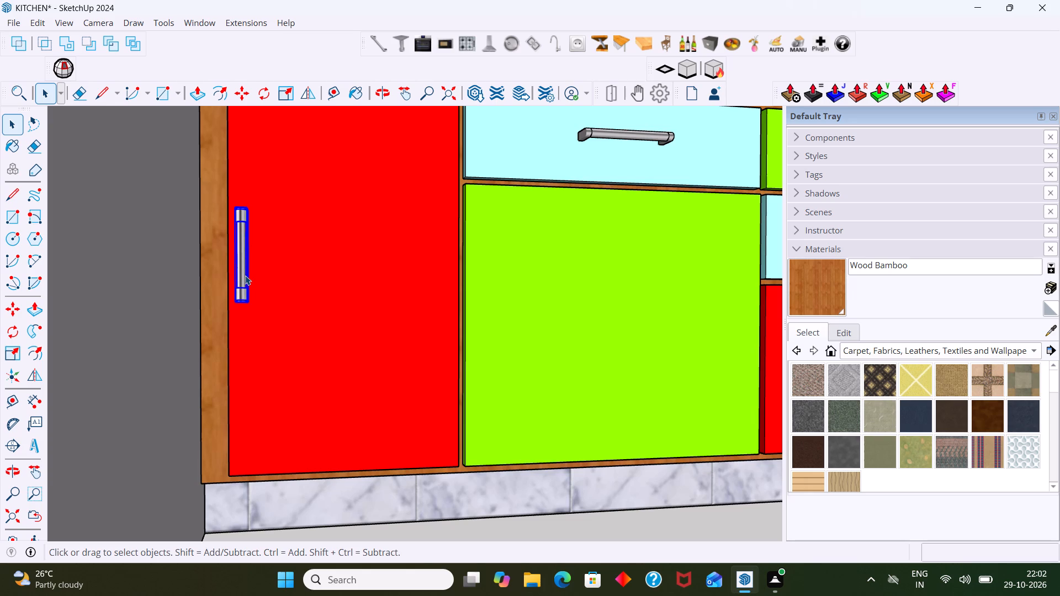
key("m")
left_click(245, 275)
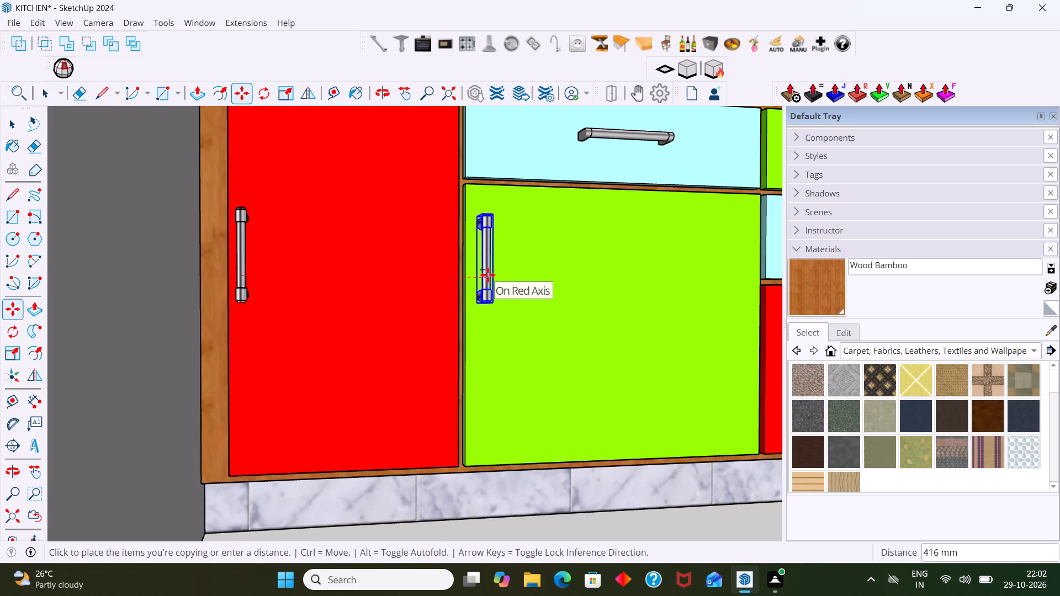
key("Right")
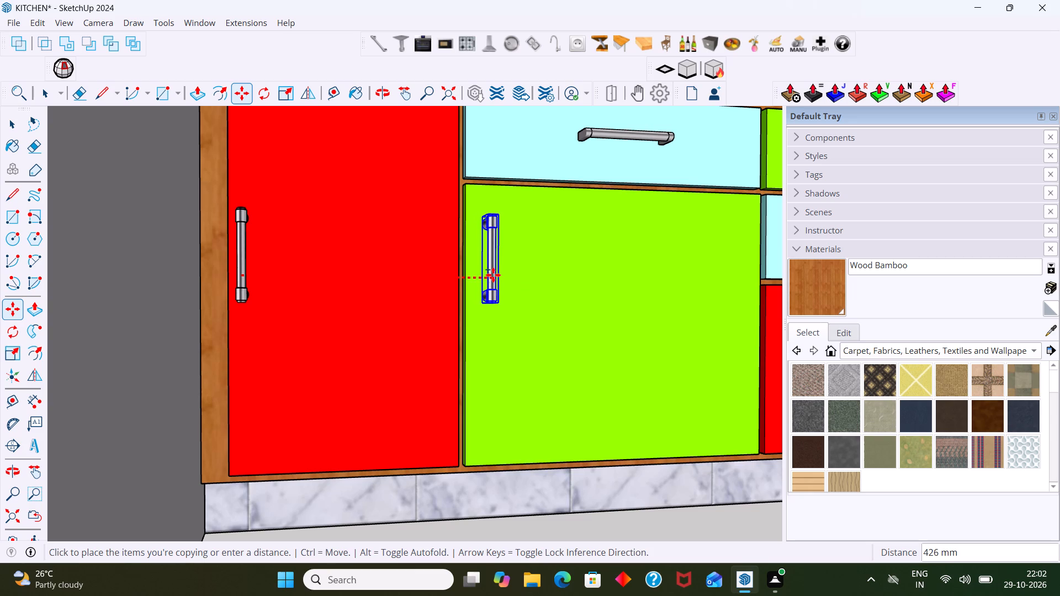
scroll(493, 275, "down", 3)
scroll(493, 275, "up", 1)
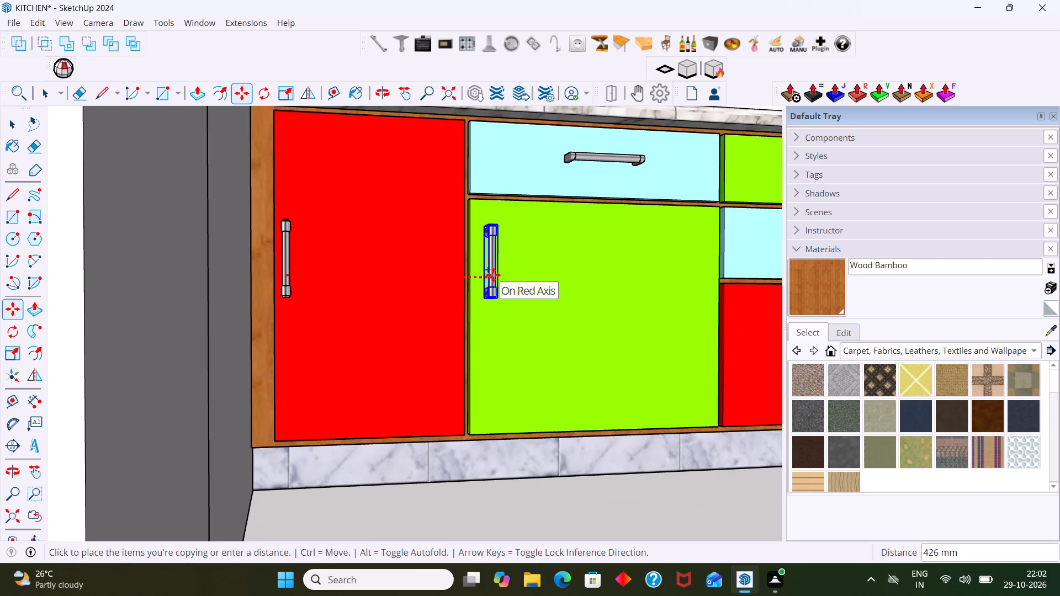
left_click(493, 275)
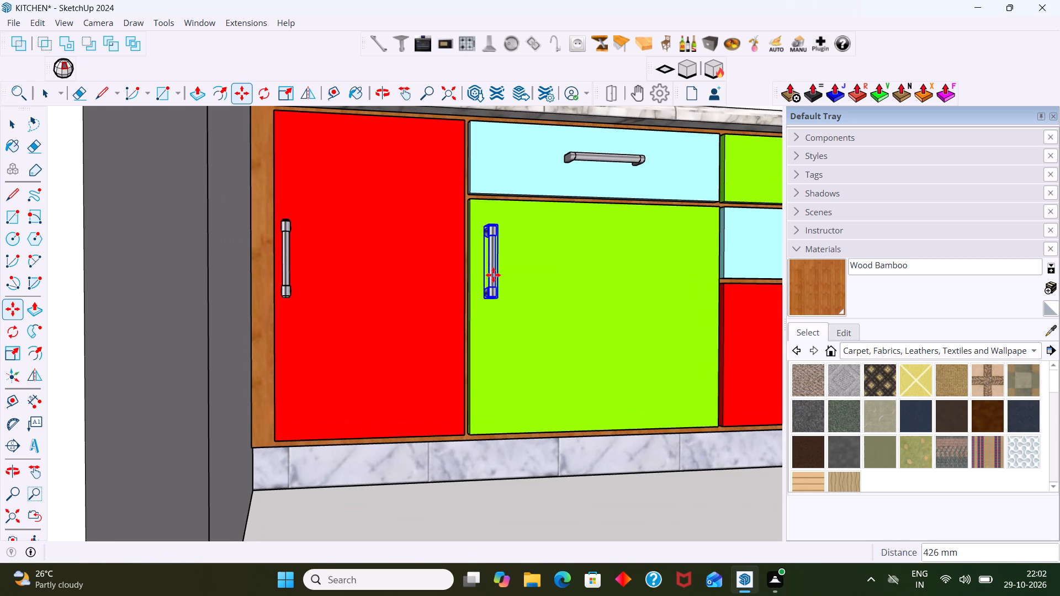
Move the copied vertical handle about 97 mm, mostly downward, on the green door below the light-blue drawer.
scroll(516, 278, "down", 4)
middle_click_drag(532, 279, 316, 248, "shift")
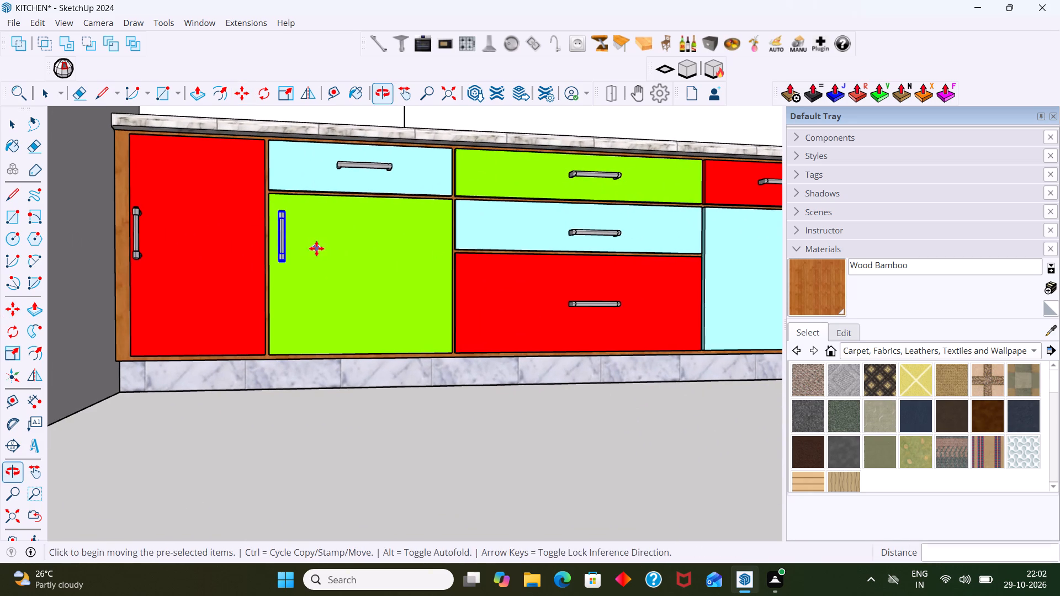
left_click(279, 249)
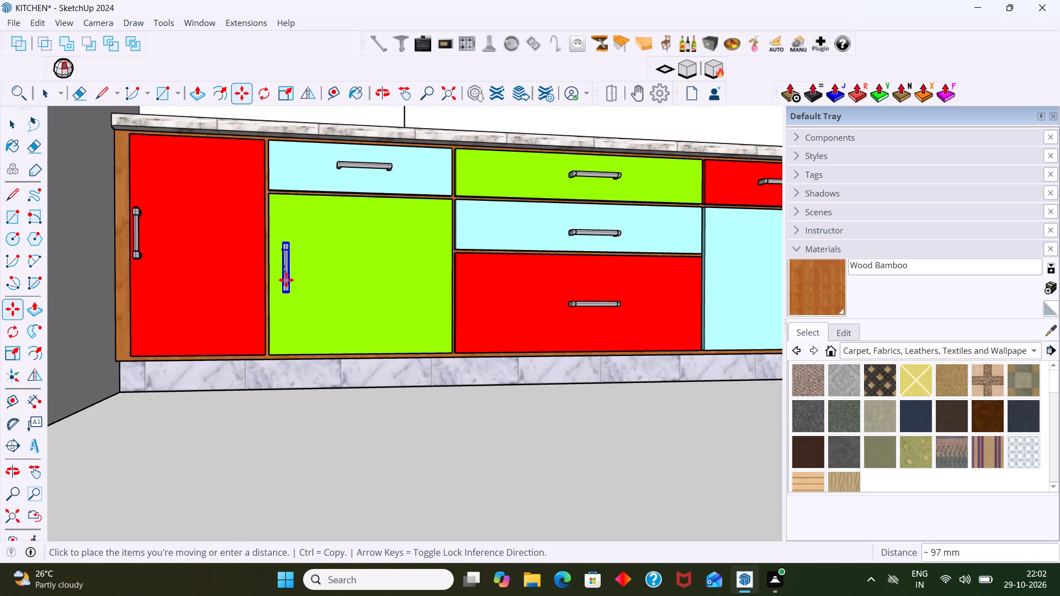
left_click(286, 280)
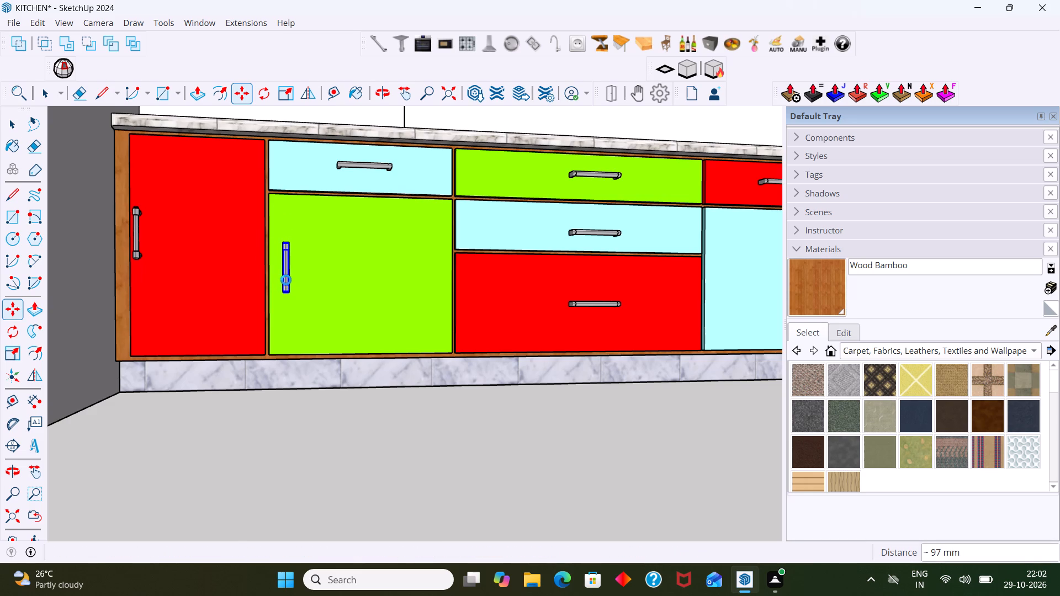
key("space")
left_click(368, 414)
Examine the handle placement along the whole base cabinet run from a distance and up close.
scroll(335, 372, "down", 5)
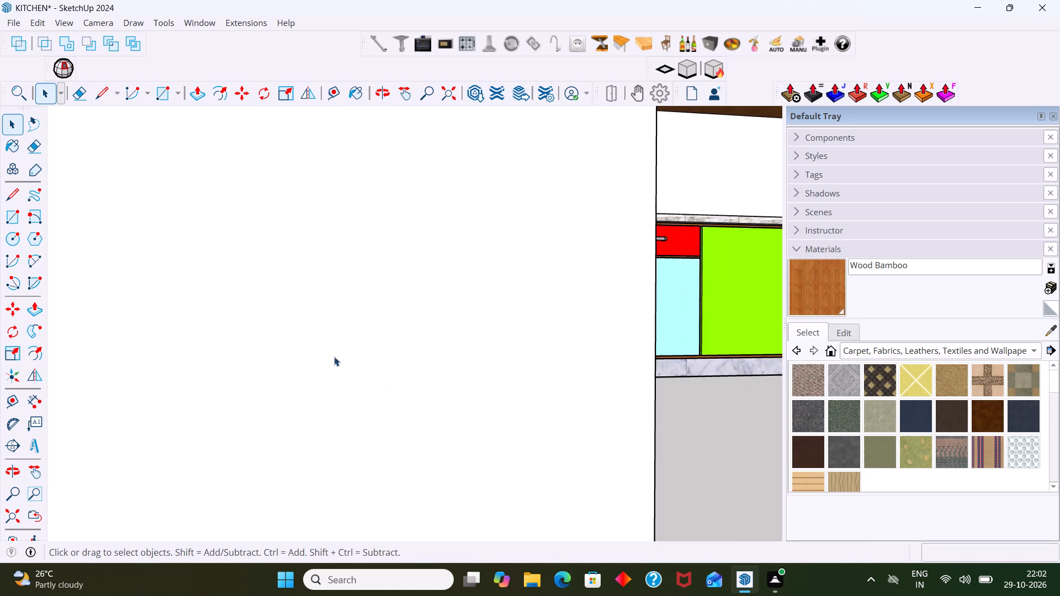
scroll(402, 325, "down", 1)
left_click(19, 513)
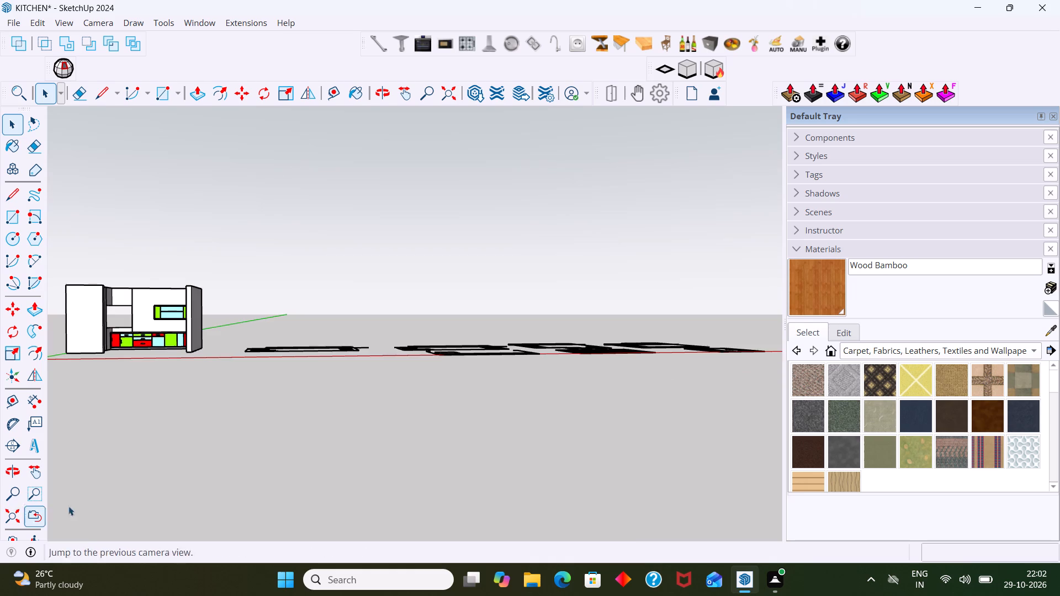
scroll(132, 368, "up", 14)
middle_click_drag(174, 387, 181, 462)
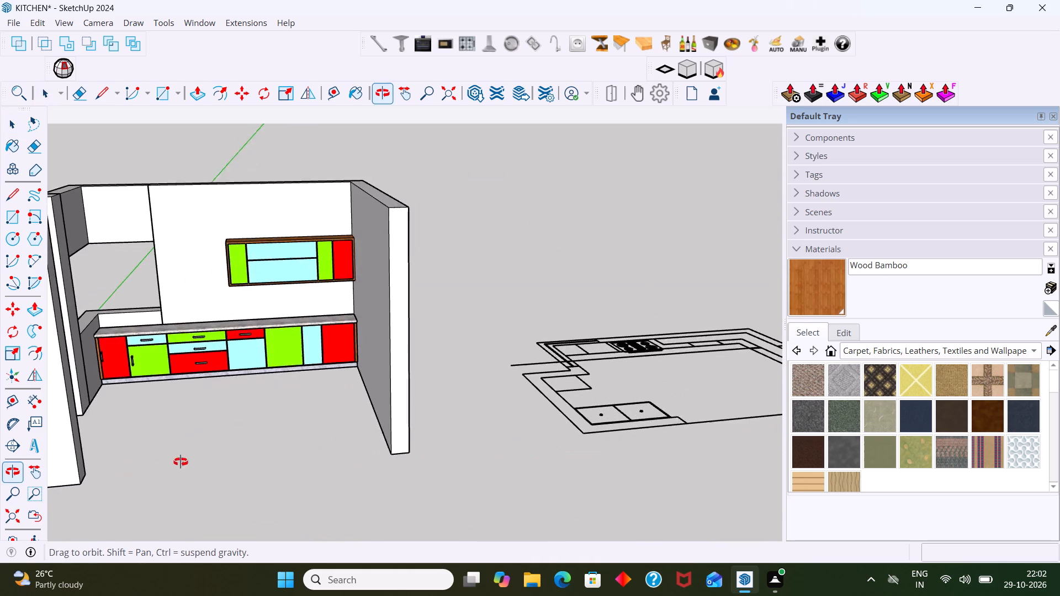
middle_click_drag(181, 462, 182, 462)
scroll(165, 402, "up", 11)
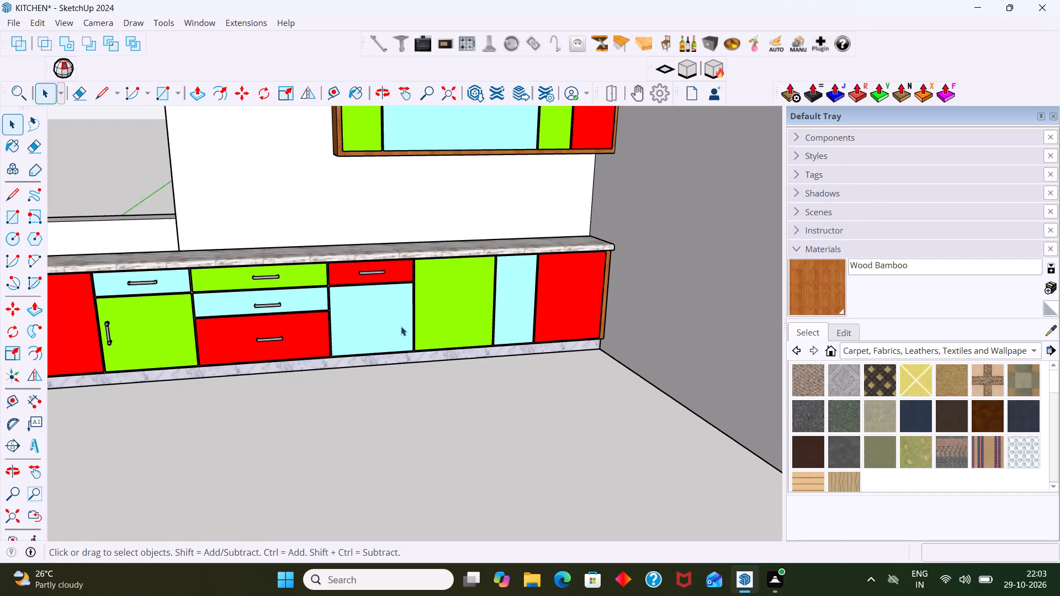
scroll(397, 326, "down", 5)
middle_click_drag(230, 366, 108, 366)
scroll(158, 311, "up", 2)
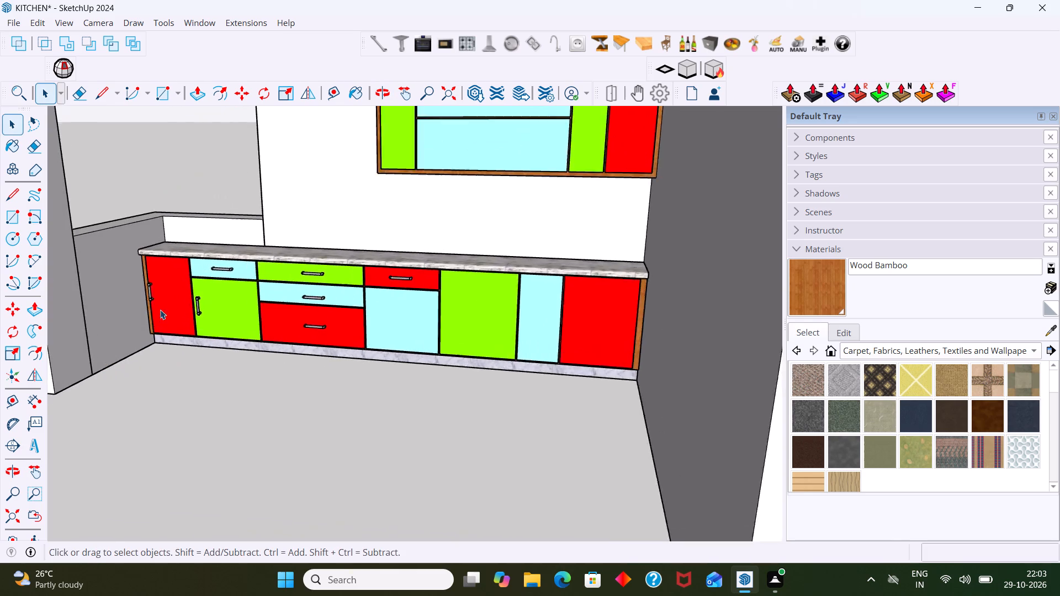
scroll(160, 310, "up", 11)
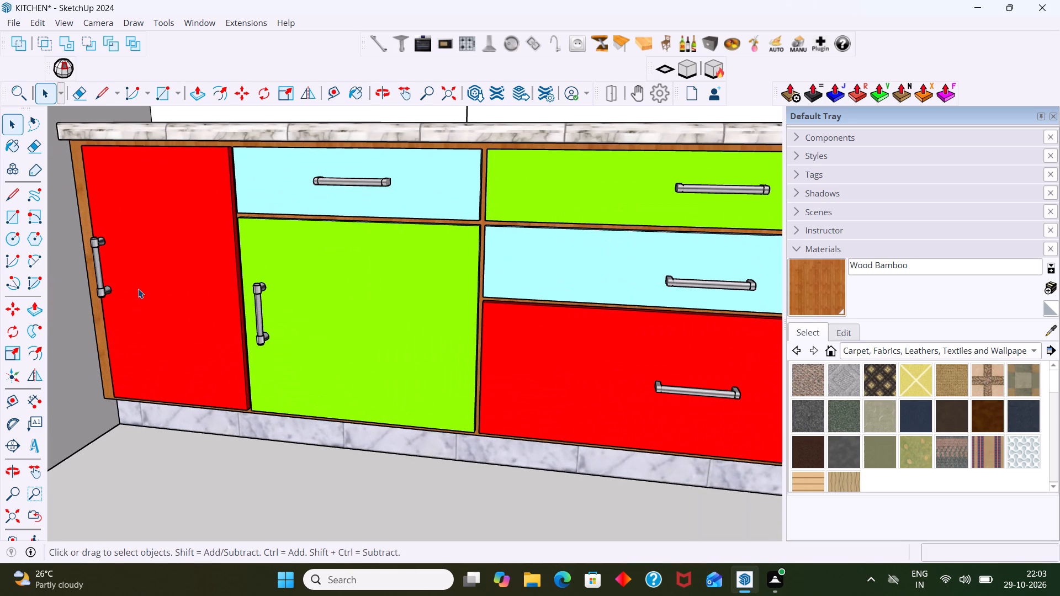
middle_click_drag(141, 288, 299, 369, "shift")
scroll(284, 354, "up", 5)
scroll(270, 351, "down", 7)
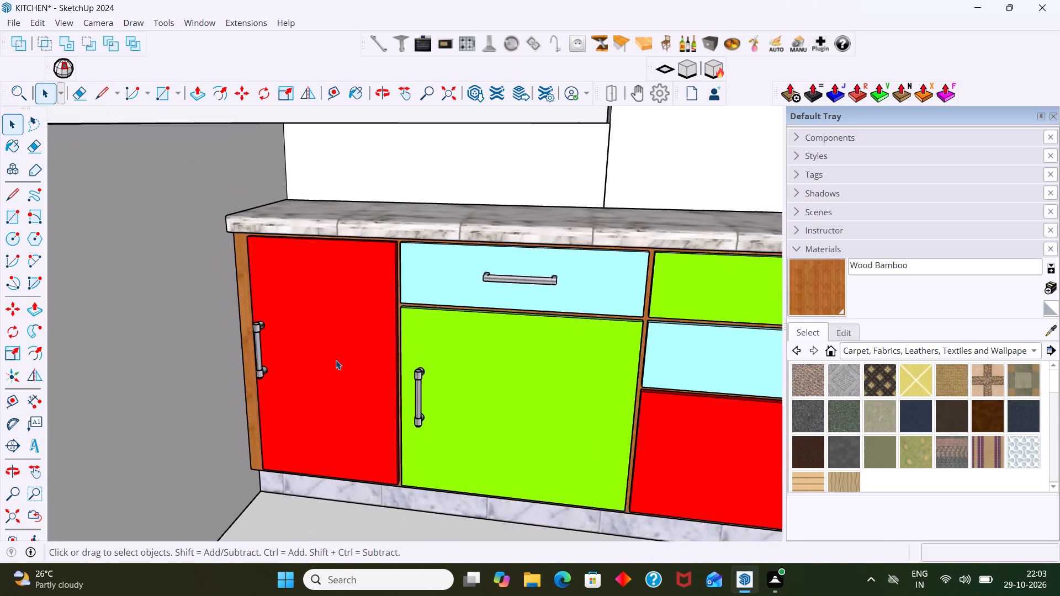
scroll(336, 360, "down", 2)
middle_click_drag(362, 354, 216, 284, "shift")
scroll(259, 288, "down", 5)
middle_click_drag(372, 360, 377, 365)
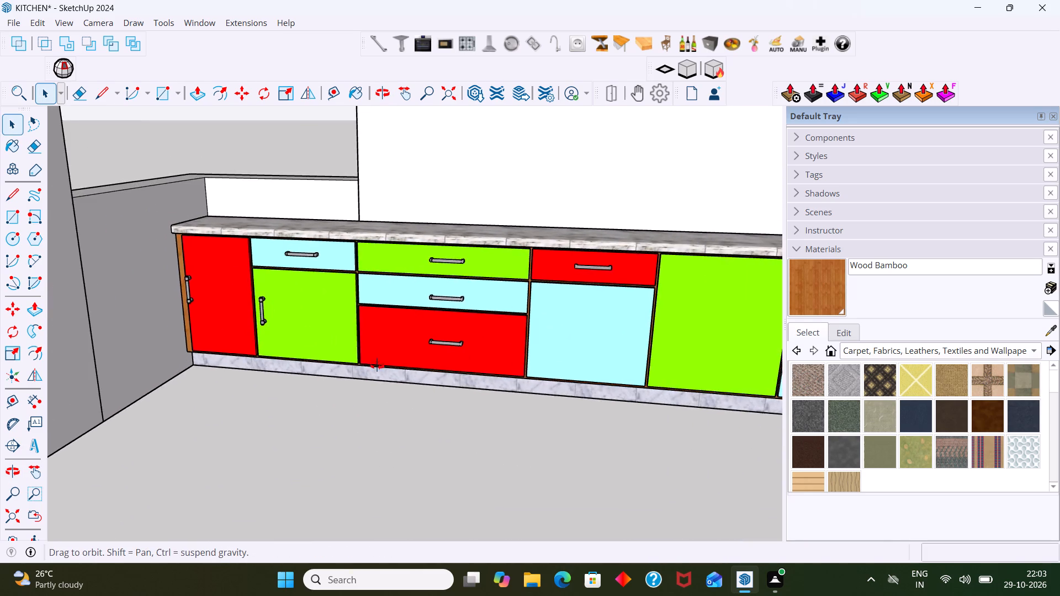
middle_click_drag(377, 365, 441, 368)
Copy the green door's vertical handle about 1509 mm along the red axis onto the light-blue door below the red drawer.
scroll(359, 327, "up", 3)
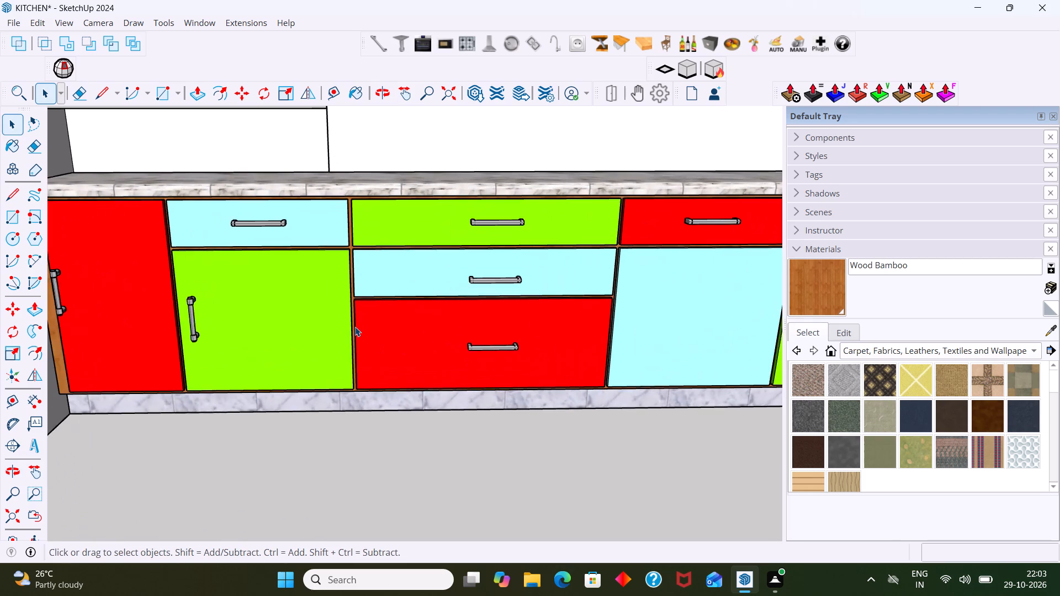
scroll(355, 327, "up", 1)
middle_click_drag(354, 327, 123, 289, "shift")
scroll(210, 285, "down", 3)
middle_click_drag(297, 290, 298, 290)
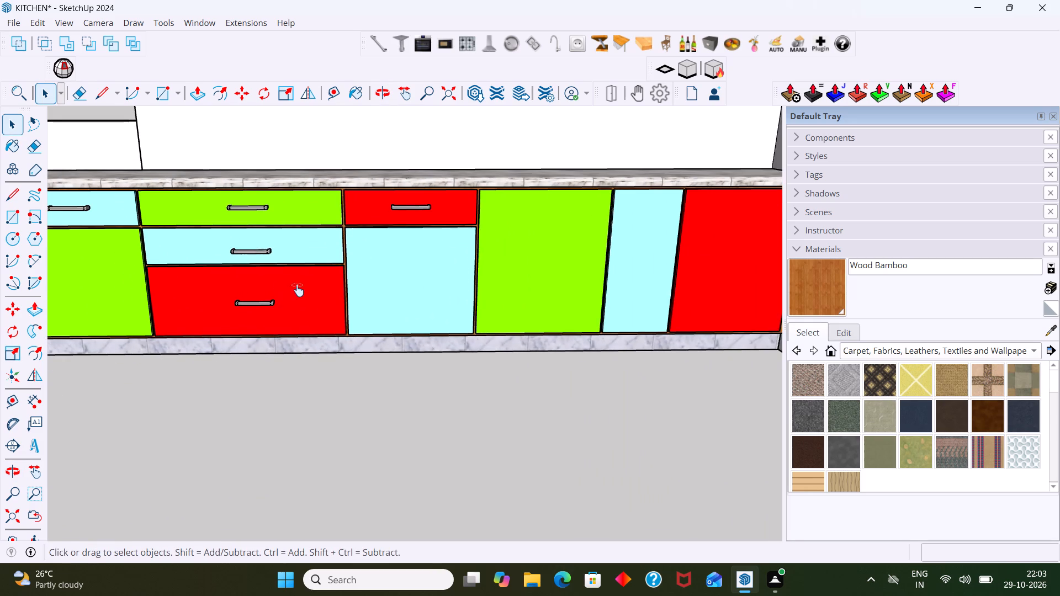
middle_click_drag(298, 290, 364, 291)
scroll(365, 289, "down", 3)
scroll(186, 293, "up", 6)
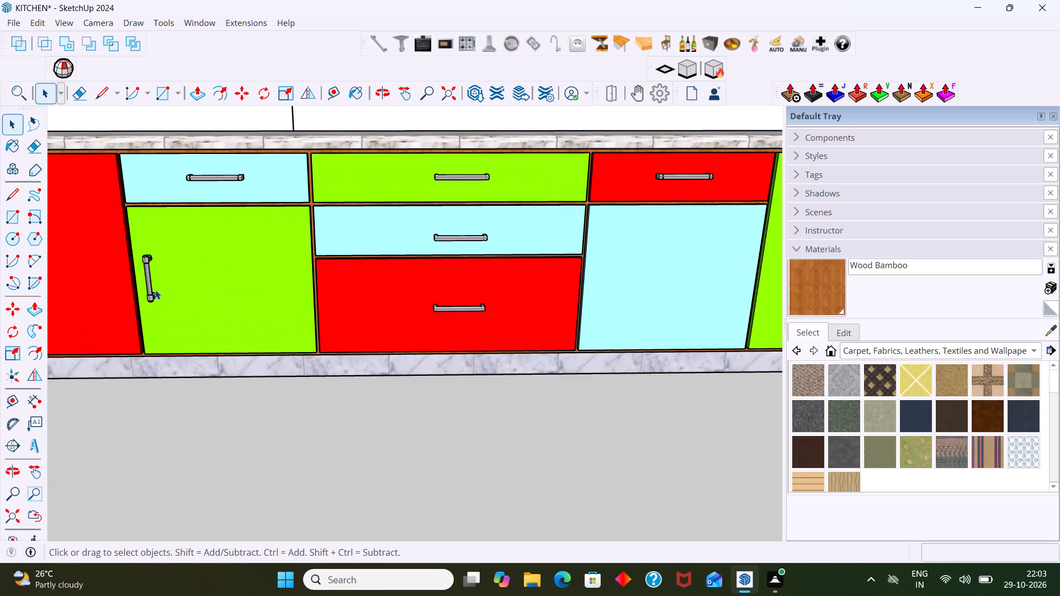
left_click(153, 289)
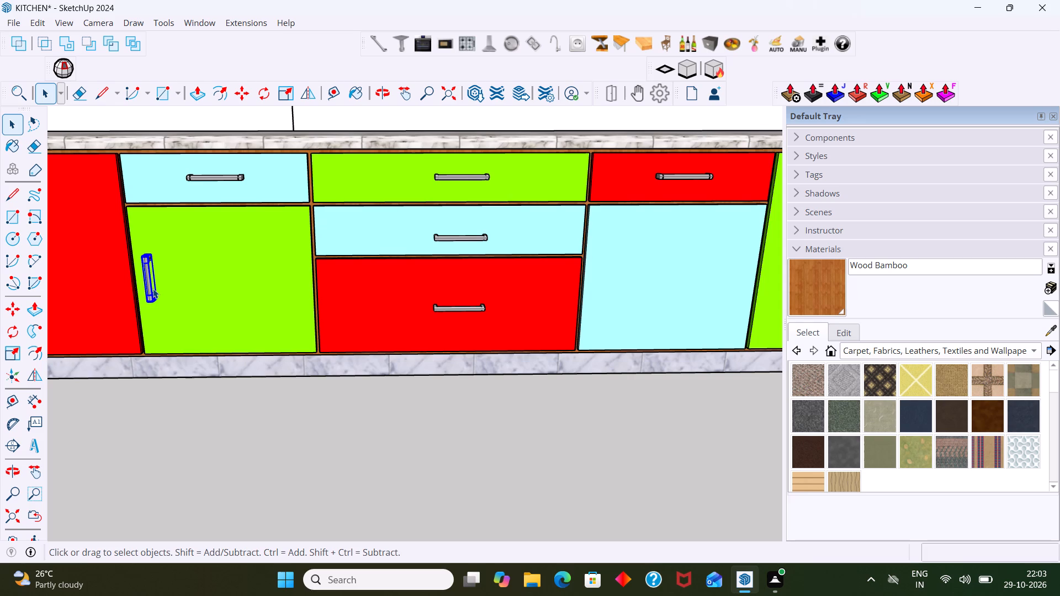
key("m")
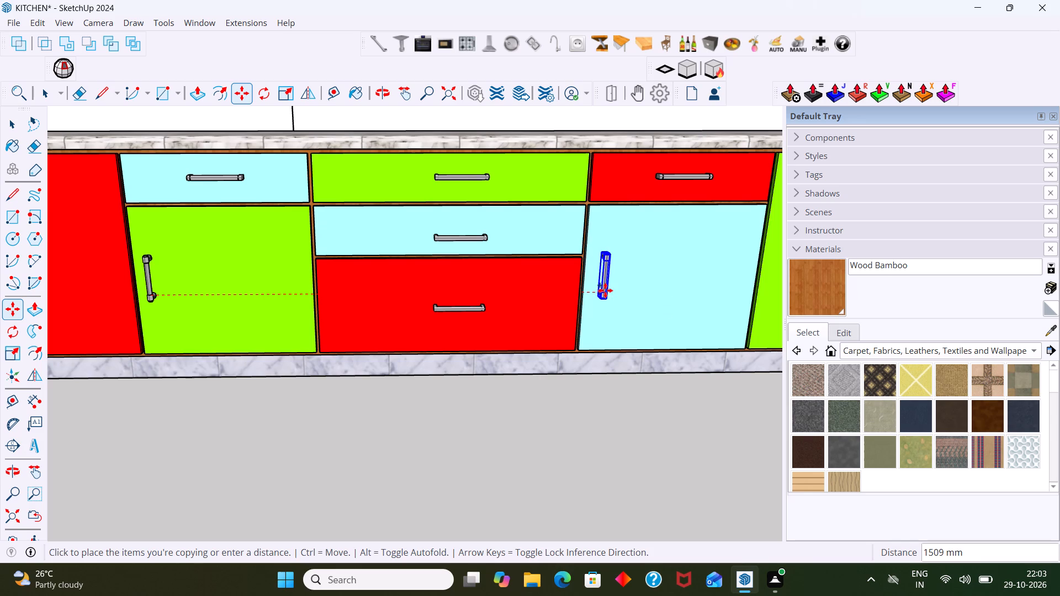
left_click(605, 290)
key("space")
left_click(587, 423)
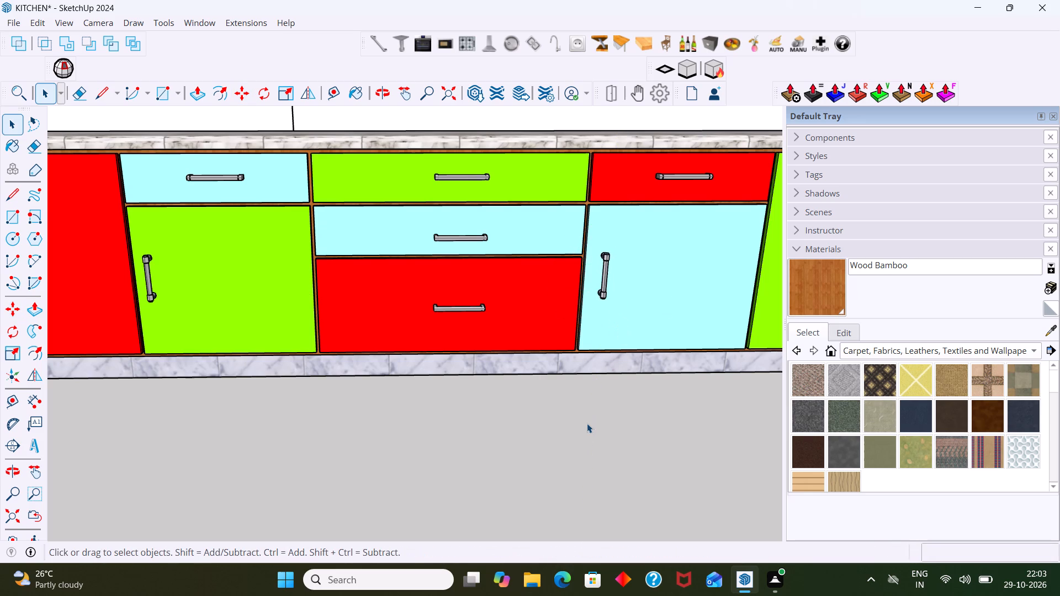
Copy the light-blue door's vertical handle about 608 mm along the red axis onto the adjacent full-height green door.
scroll(584, 413, "down", 2)
middle_click_drag(583, 408, 387, 346, "shift")
scroll(412, 298, "down", 3)
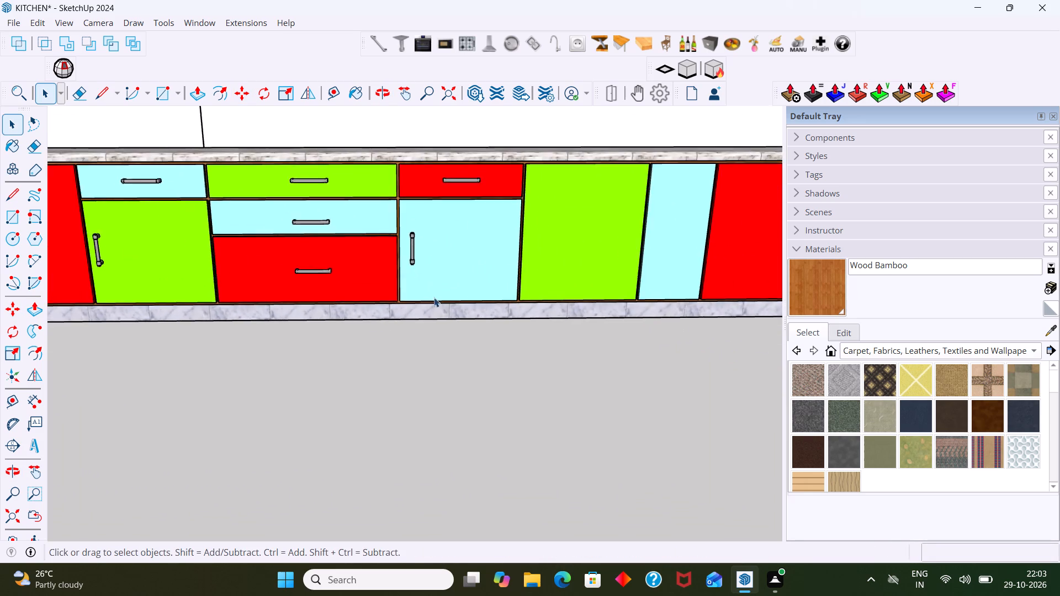
scroll(426, 281, "up", 4)
left_click(410, 247)
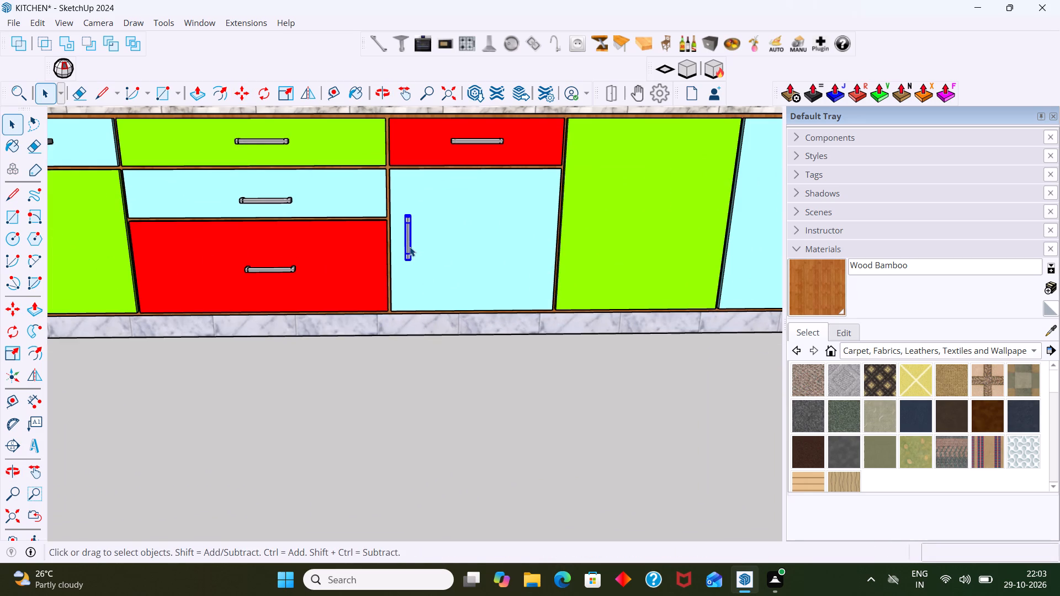
key("m")
left_click(410, 247)
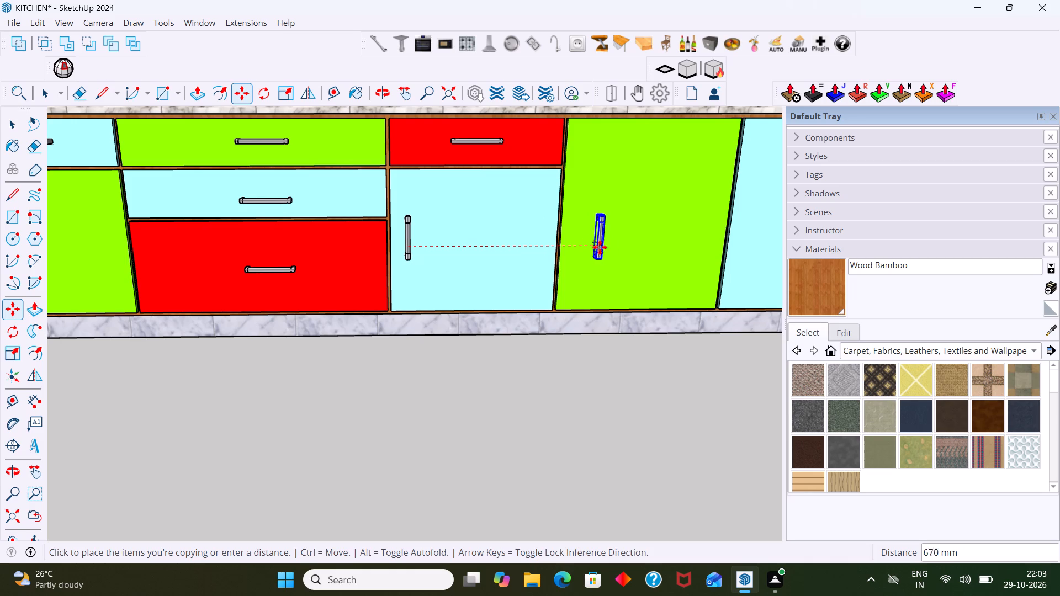
left_click(584, 241)
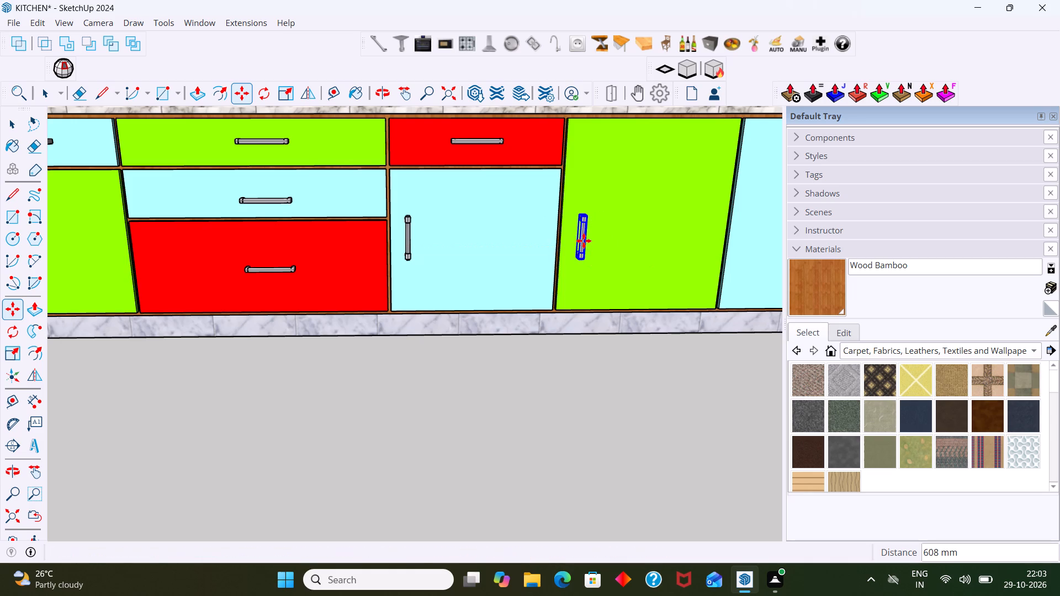
Copy the full-height green door's vertical handle about 576 mm along the red axis onto the narrow light-blue door.
left_click(587, 249)
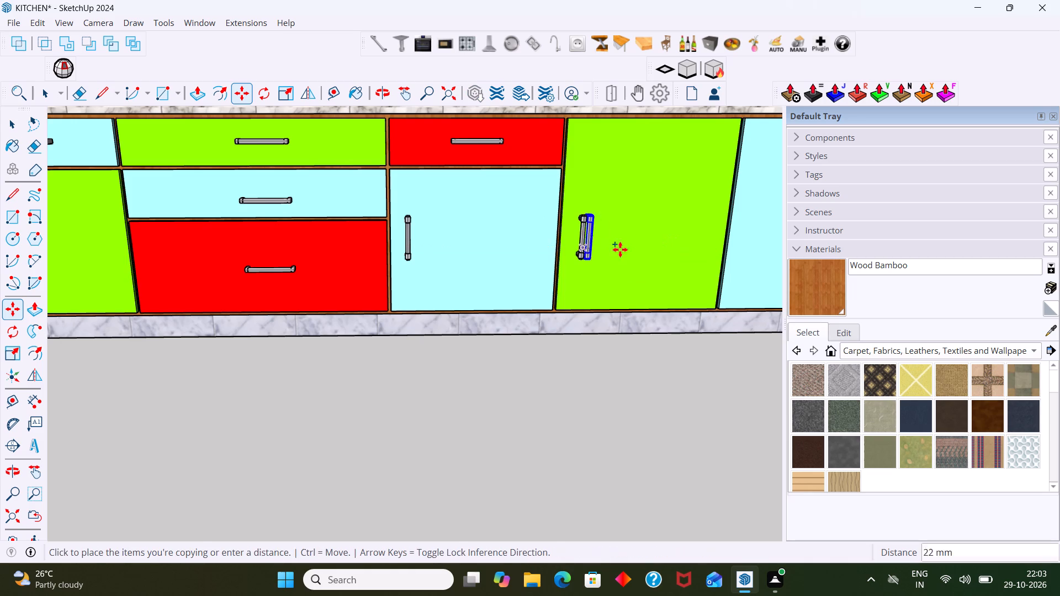
scroll(703, 250, "down", 2)
middle_click_drag(733, 246, 524, 228)
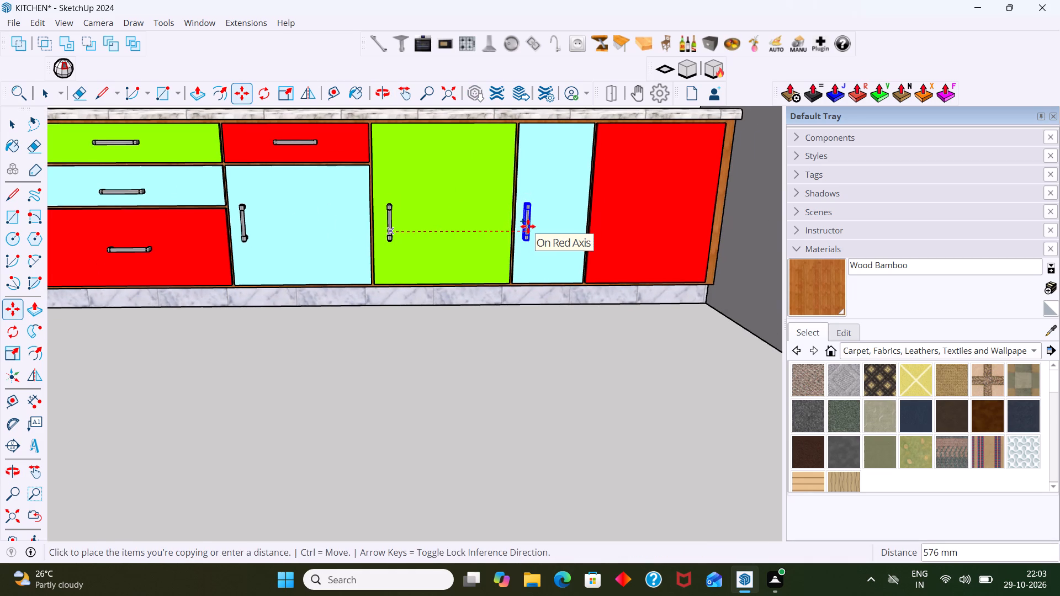
left_click(528, 226)
Copy the narrow light-blue door's handle about 355 mm along the red axis onto the red end door and clear the selection.
left_click(529, 227)
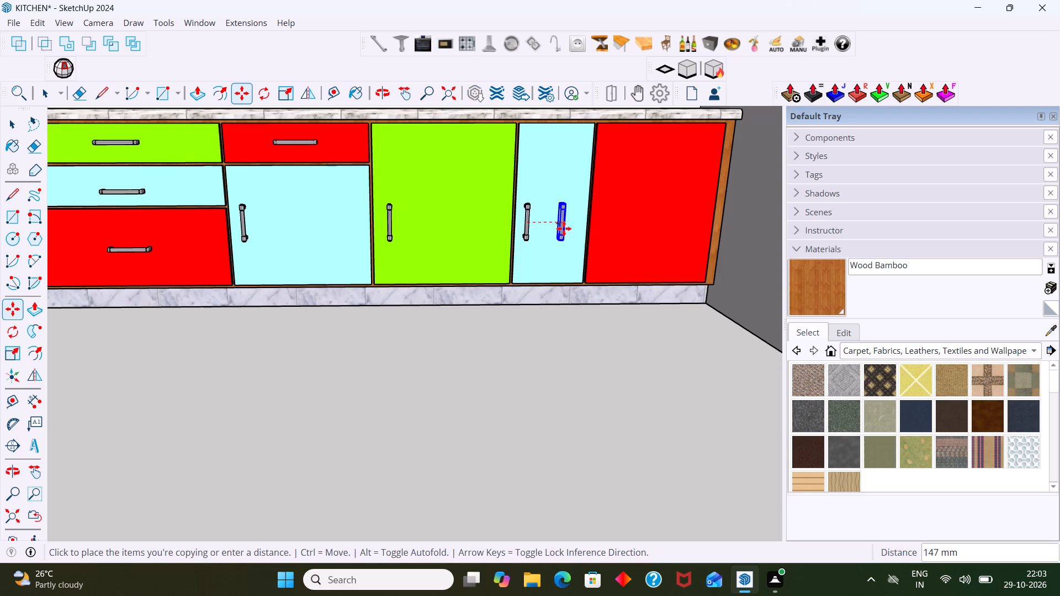
left_click(611, 222)
key("space")
left_click(600, 391)
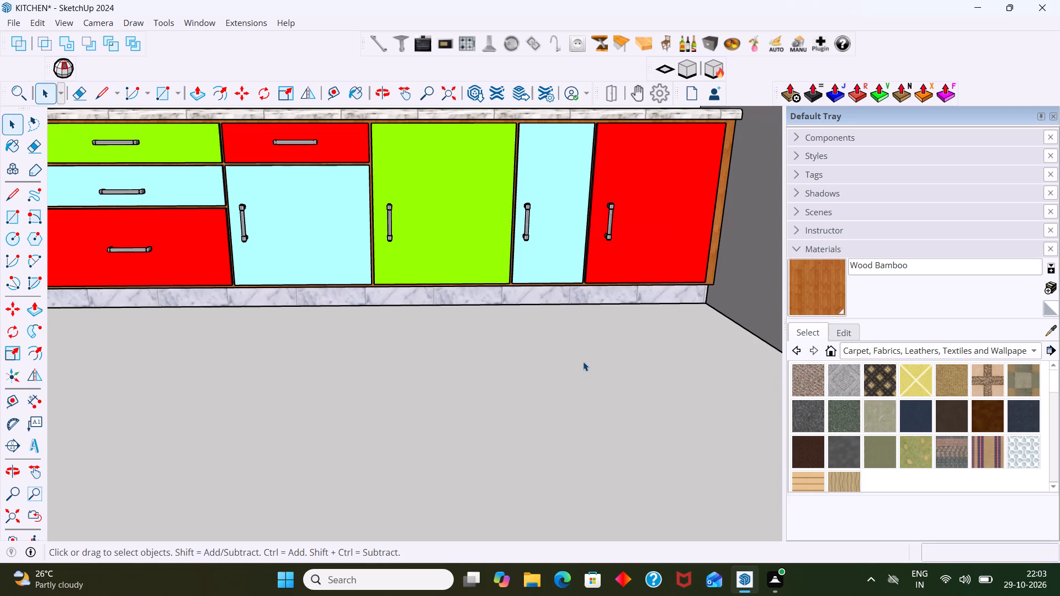
Examine the handle placement along the base cabinets and the wall cabinets from several distances and angles.
scroll(582, 361, "down", 4)
scroll(532, 330, "down", 4)
scroll(508, 324, "up", 3)
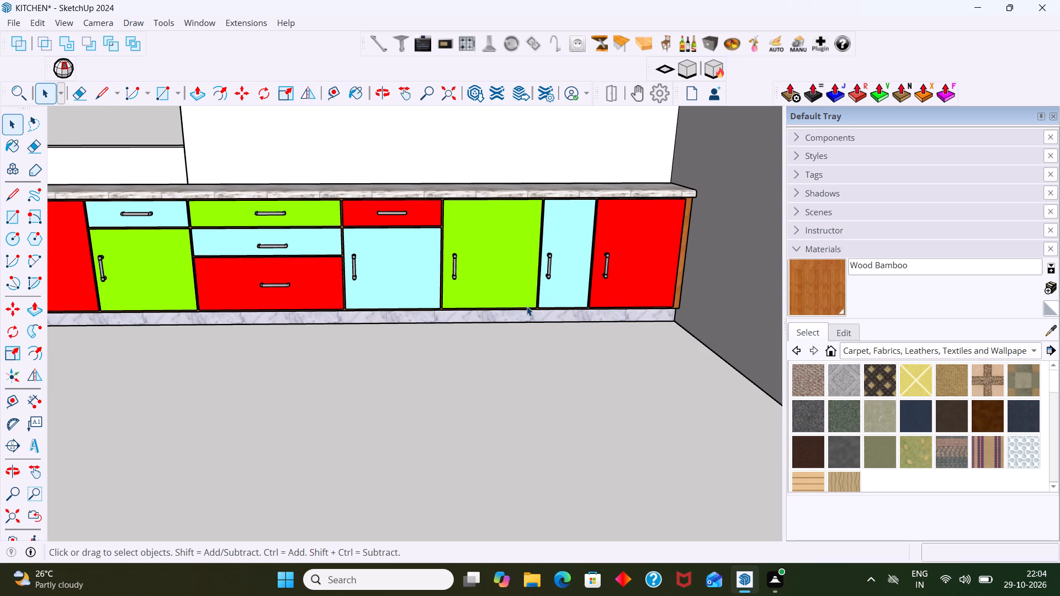
middle_click_drag(489, 323, 508, 387, "shift")
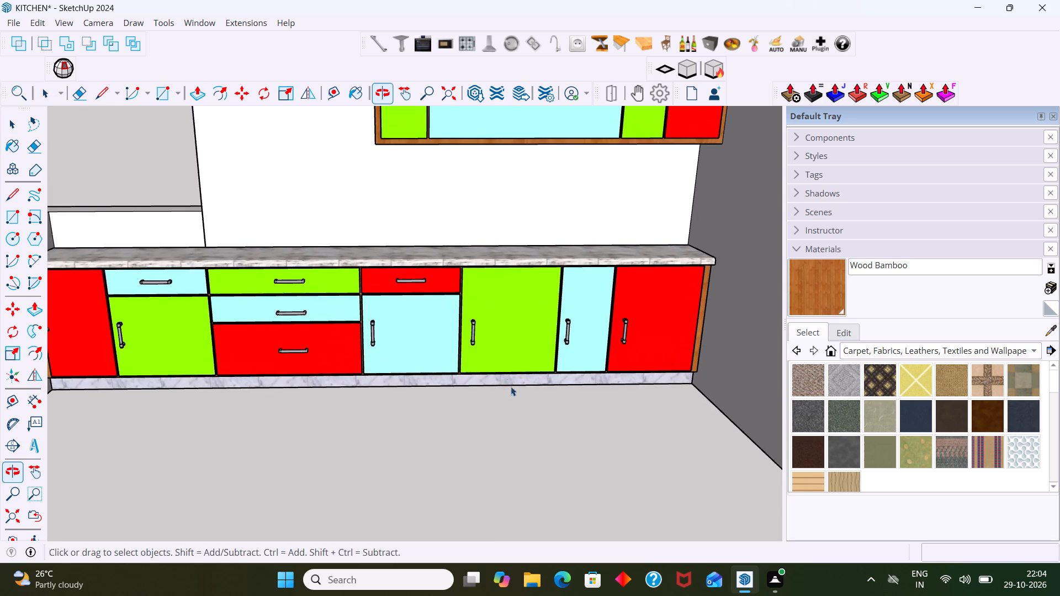
scroll(512, 374, "down", 6)
scroll(484, 264, "up", 4)
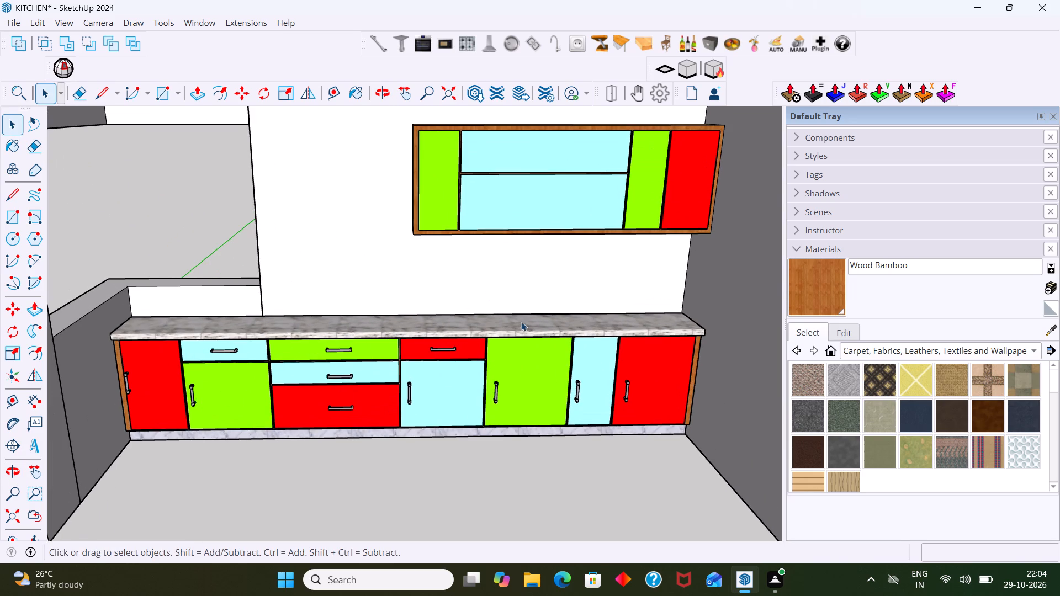
scroll(446, 332, "down", 2)
middle_click_drag(400, 367, 509, 377)
scroll(511, 377, "down", 1)
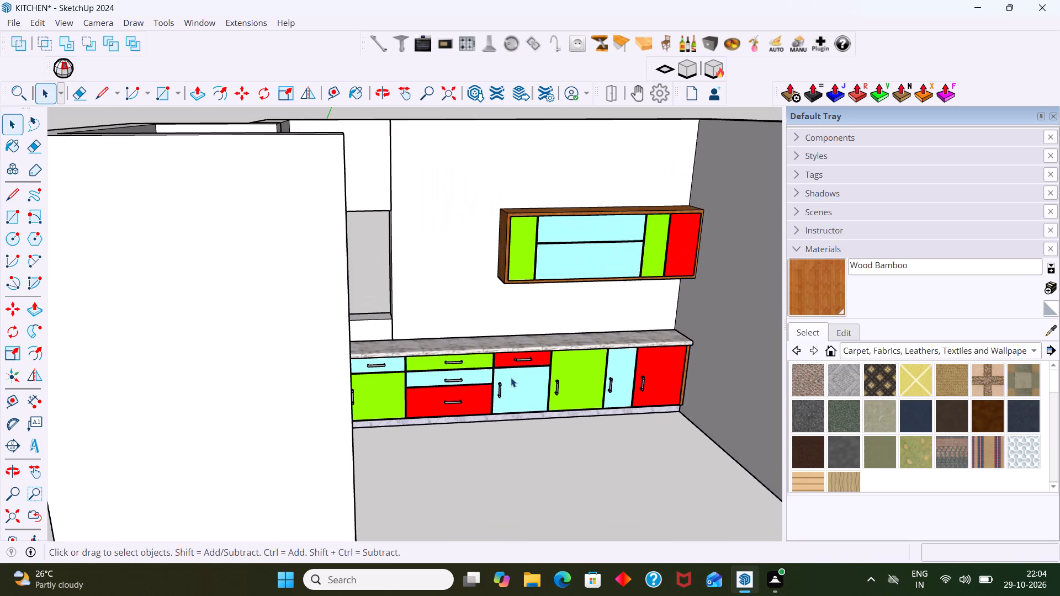
scroll(511, 377, "down", 1)
middle_click_drag(543, 385, 370, 450)
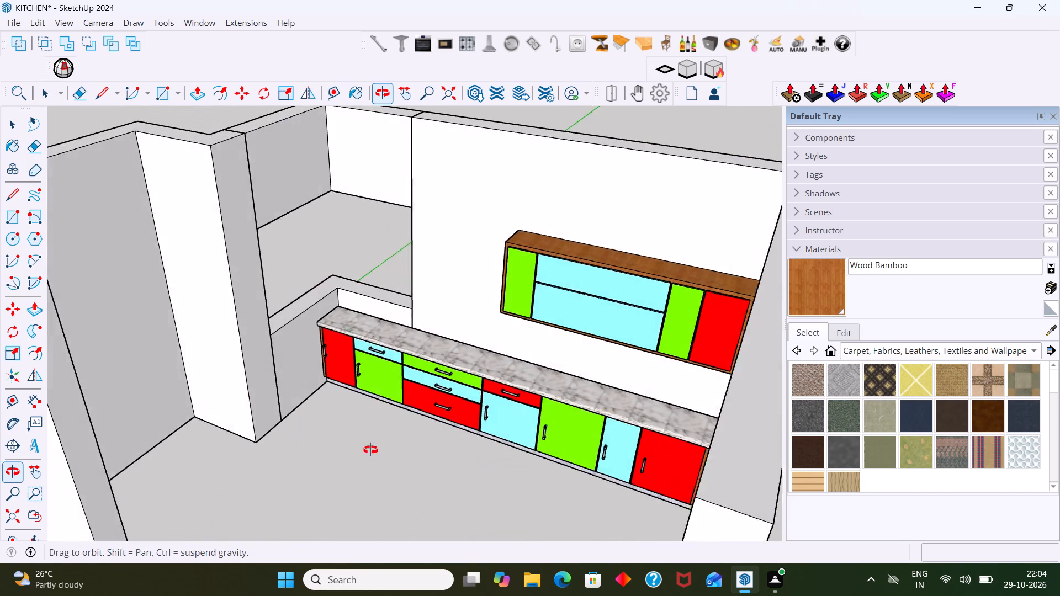
middle_click_drag(370, 450, 378, 425)
scroll(361, 337, "down", 6)
Examine the kitchen's exterior walls and the corner window opening from outside.
middle_click_drag(346, 325, 713, 329)
middle_click_drag(396, 323, 654, 319)
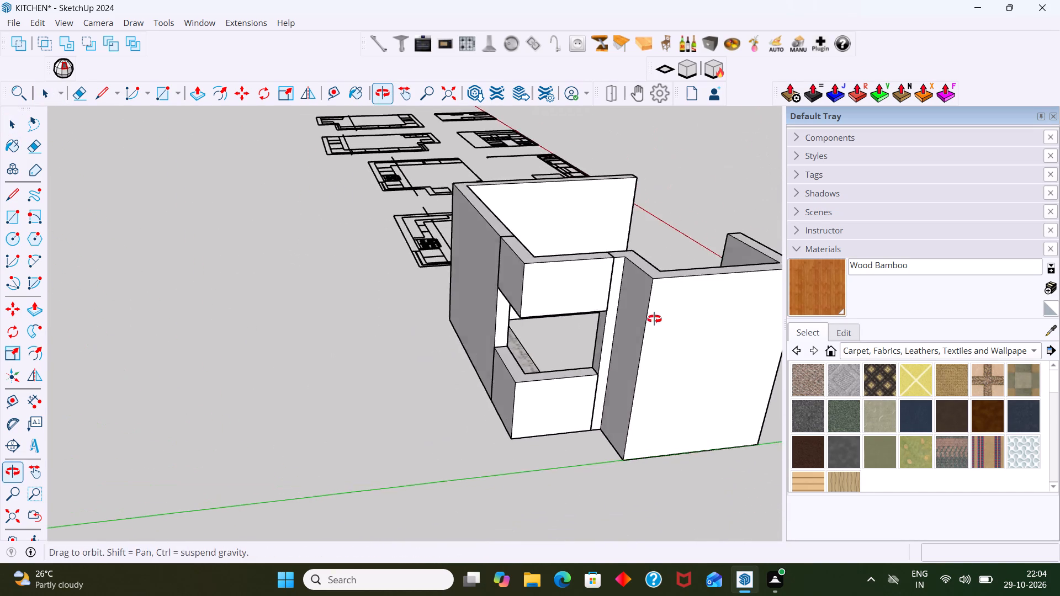
middle_click_drag(654, 319, 655, 319)
scroll(547, 318, "up", 5)
middle_click_drag(537, 322, 596, 284)
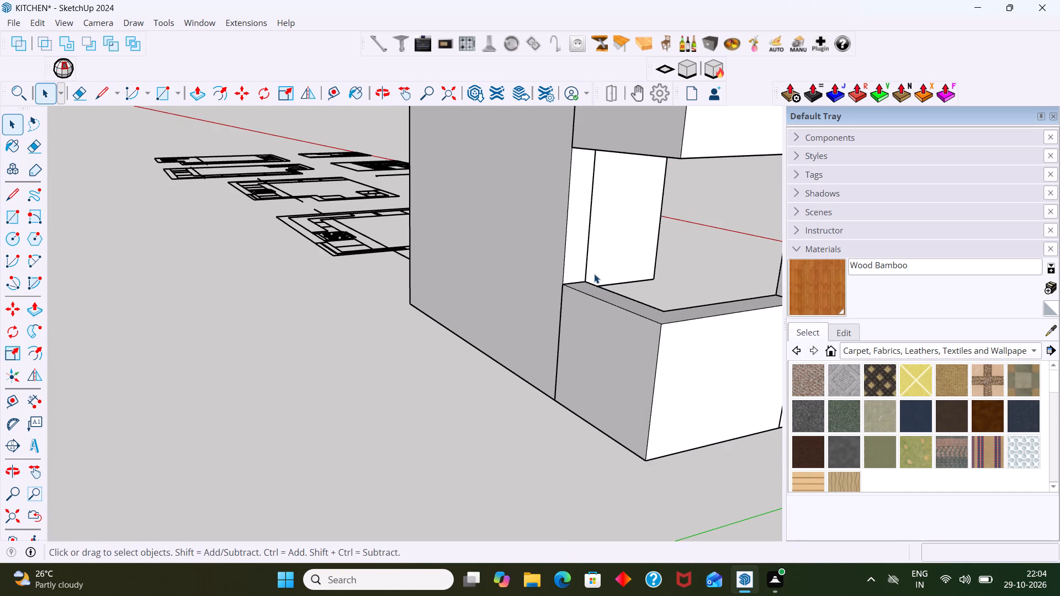
middle_click_drag(593, 275, 511, 359, "shift")
scroll(508, 350, "up", 1)
middle_click_drag(505, 348, 568, 313)
scroll(575, 307, "down", 2)
middle_click_drag(575, 304, 309, 345, "shift")
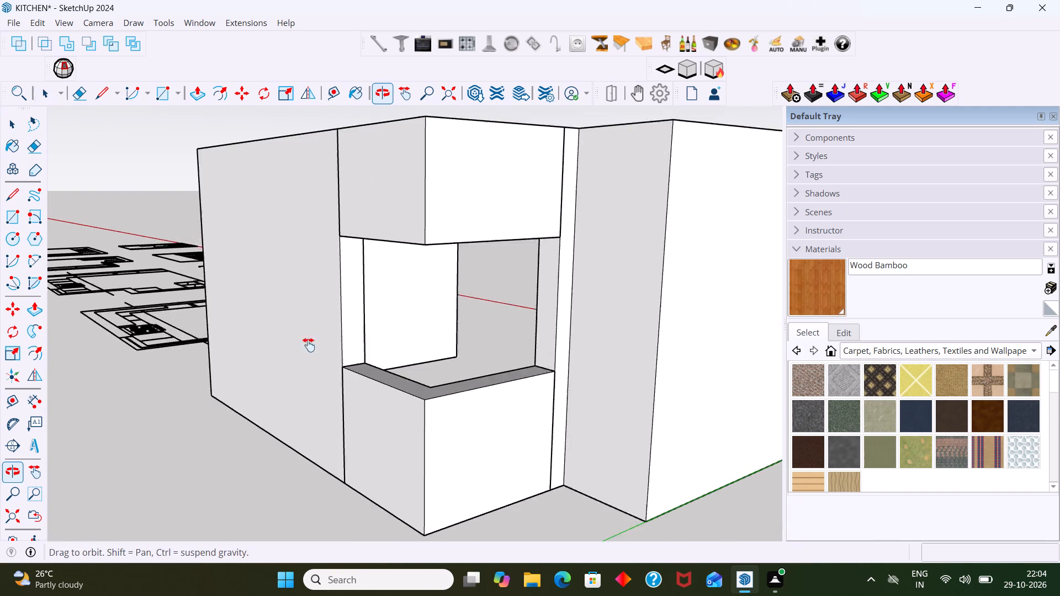
middle_click_drag(309, 345, 300, 345, "shift")
scroll(333, 333, "down", 3)
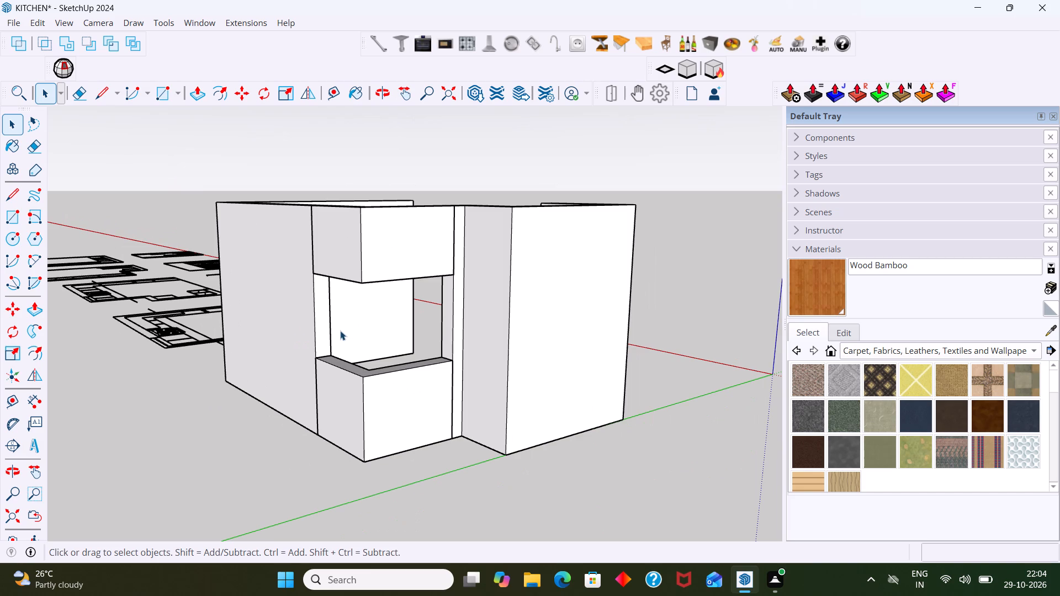
scroll(348, 328, "down", 2)
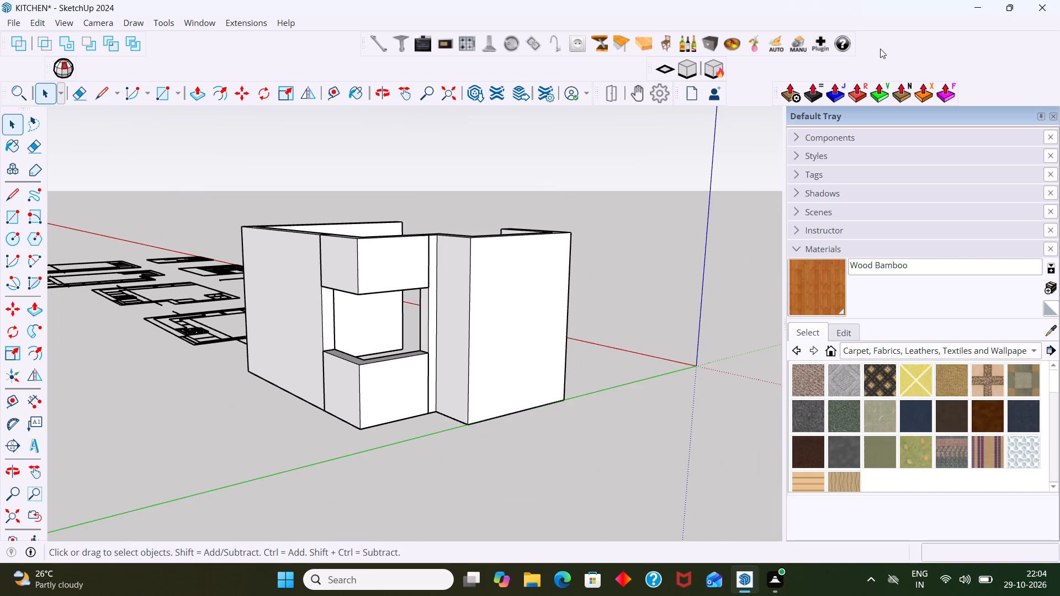
Display the 1001bit - tools set and dock it in its own row above the model view.
right_click(891, 34)
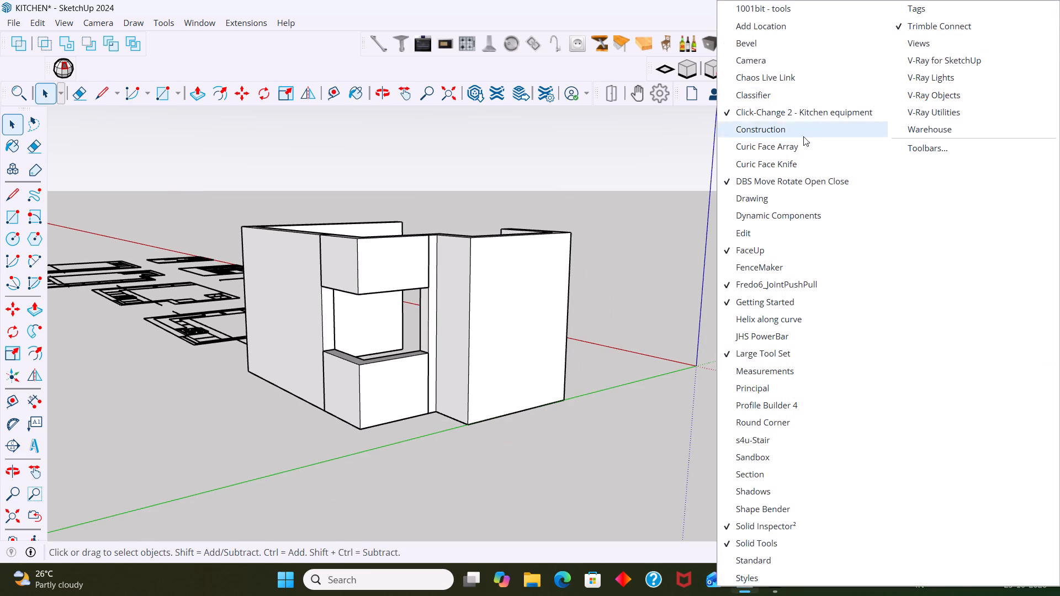
left_click(754, 9)
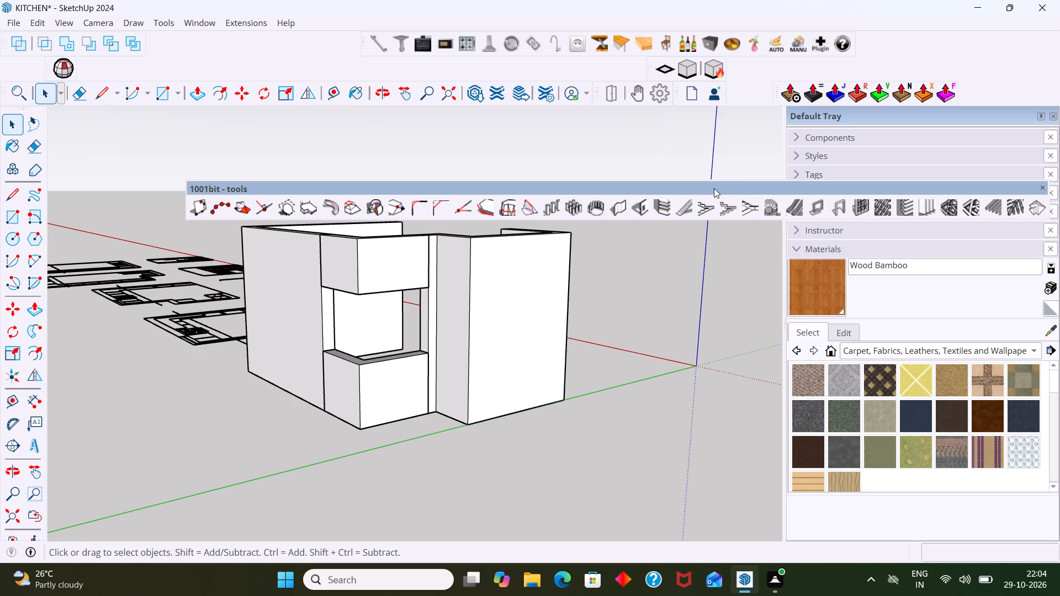
left_click_drag(714, 188, 730, 75)
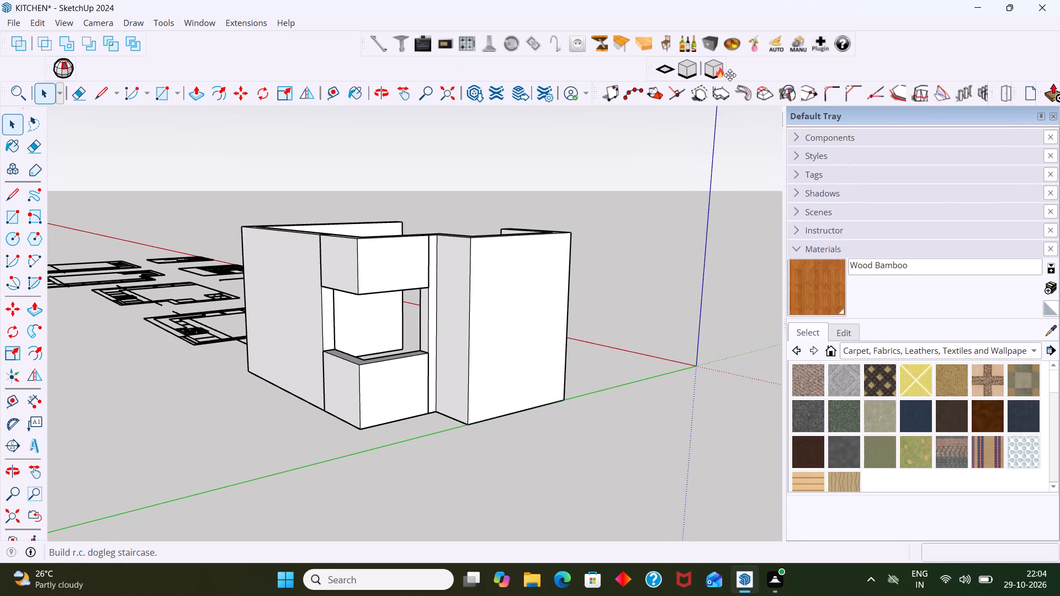
left_click_drag(730, 75, 656, 100)
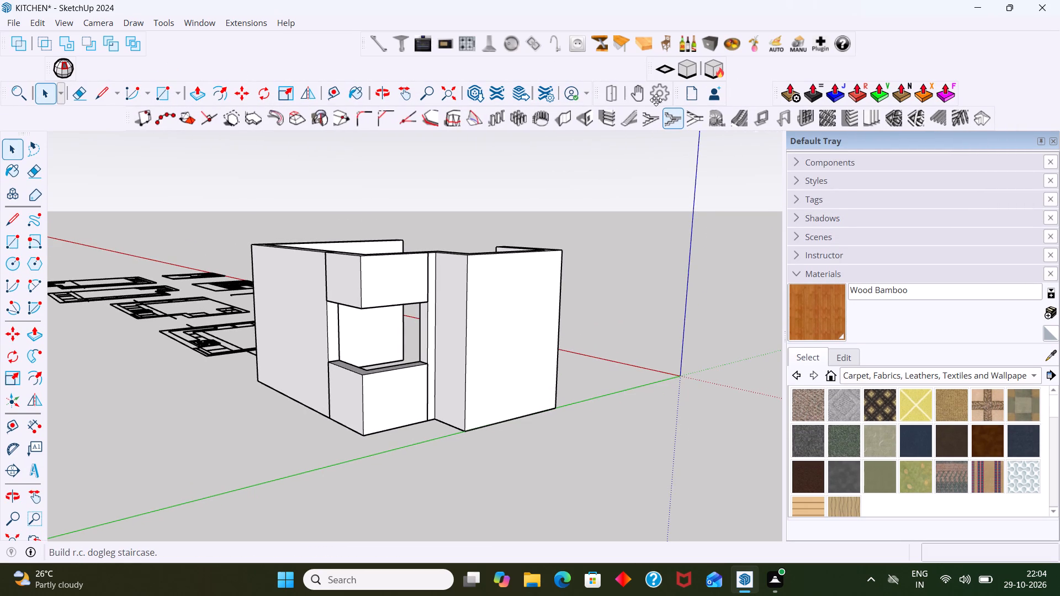
left_click_drag(656, 100, 608, 89)
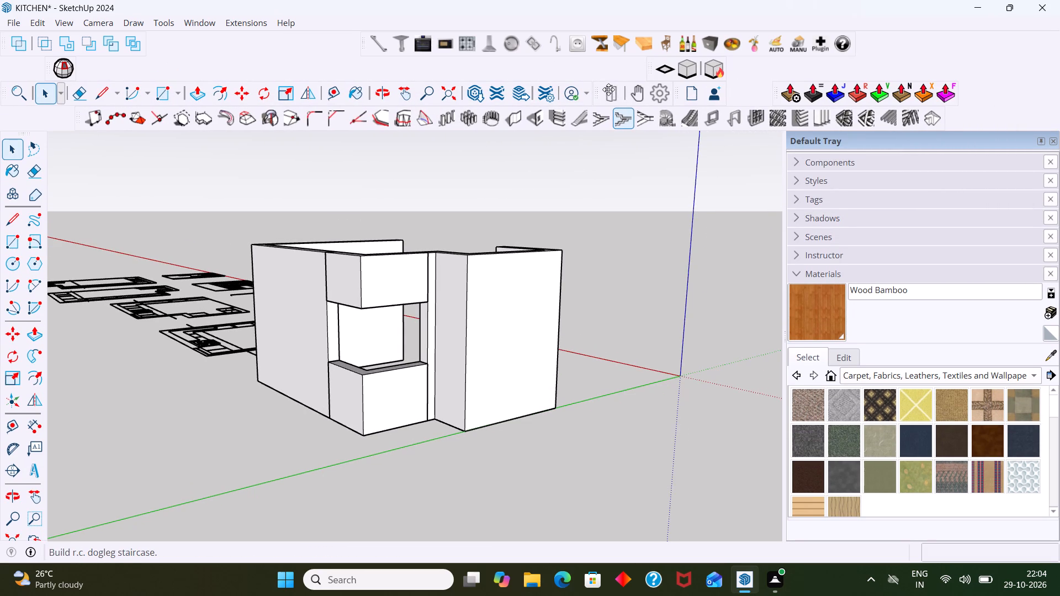
left_click_drag(608, 89, 609, 89)
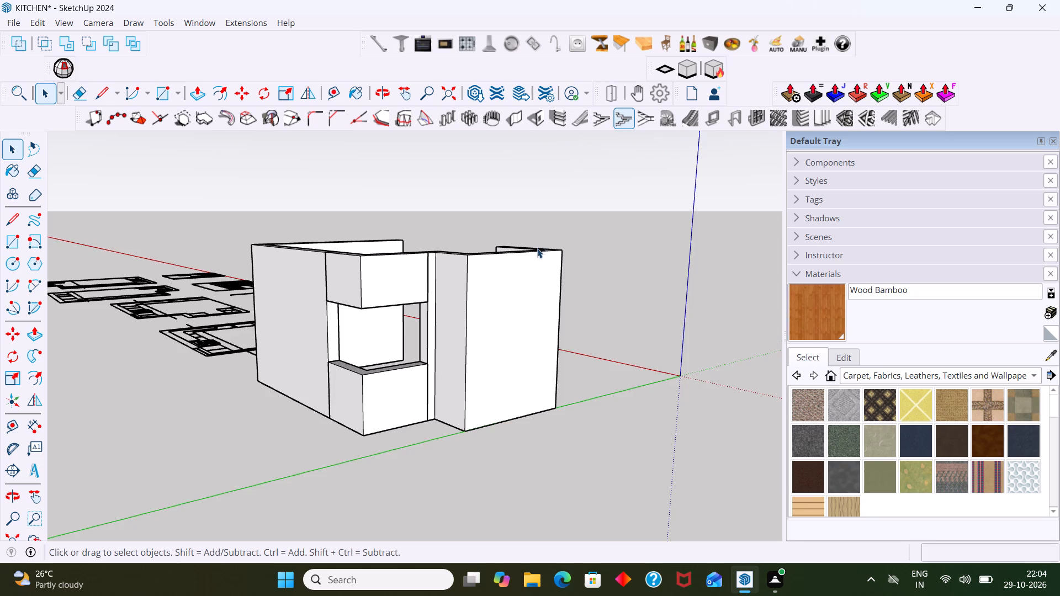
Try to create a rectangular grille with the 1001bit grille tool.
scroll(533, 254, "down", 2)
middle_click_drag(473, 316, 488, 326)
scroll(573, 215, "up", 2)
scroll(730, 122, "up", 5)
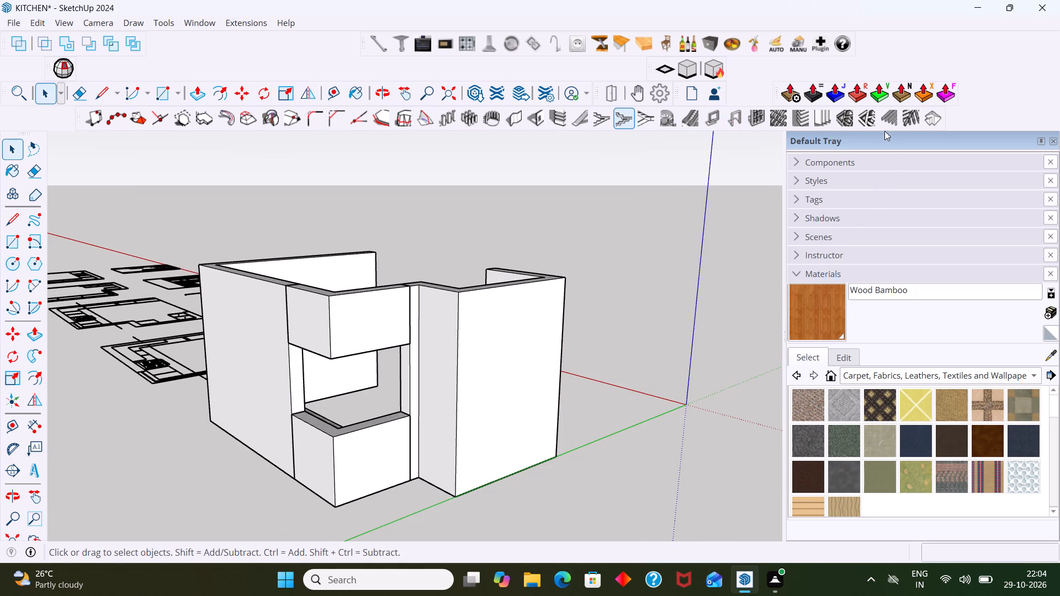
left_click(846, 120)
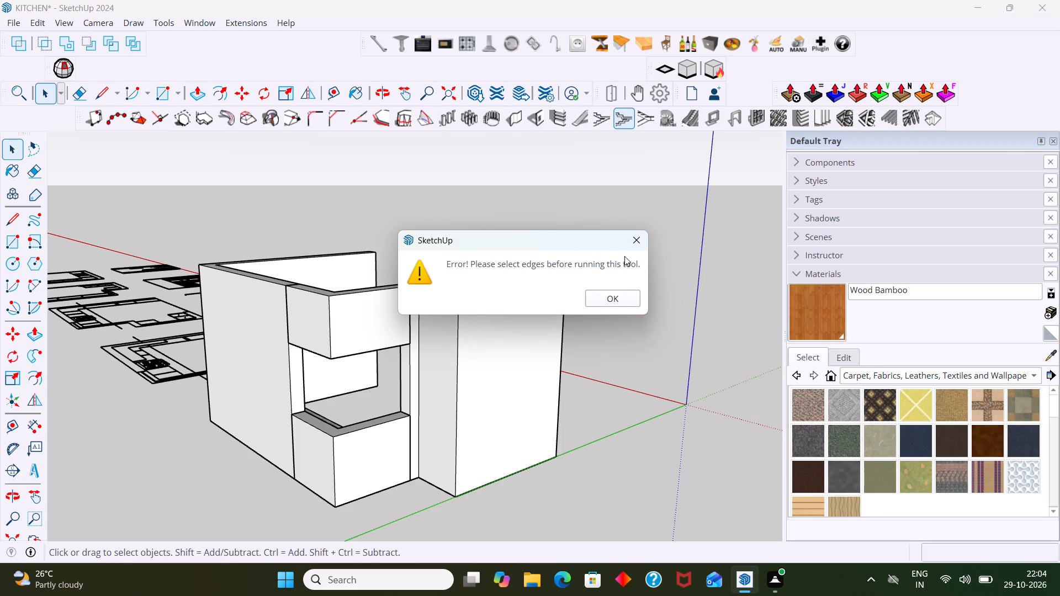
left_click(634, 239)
Examine the corner window opening and its surrounding walls up close and from above.
scroll(325, 387, "up", 3)
middle_click_drag(315, 385, 315, 382)
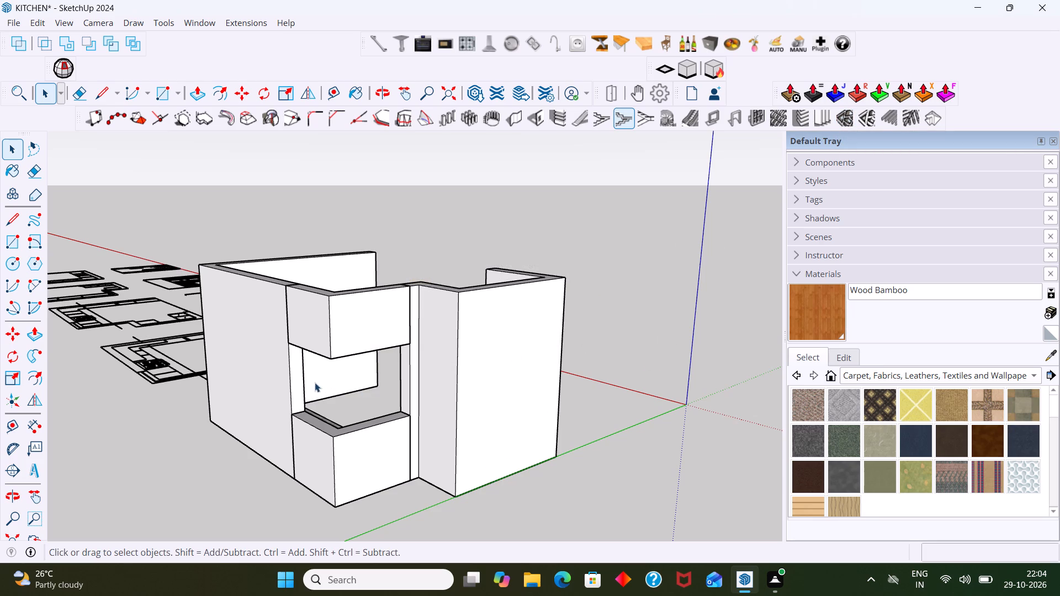
middle_click_drag(315, 382, 403, 342)
scroll(568, 244, "up", 3)
middle_click_drag(568, 254, 568, 321)
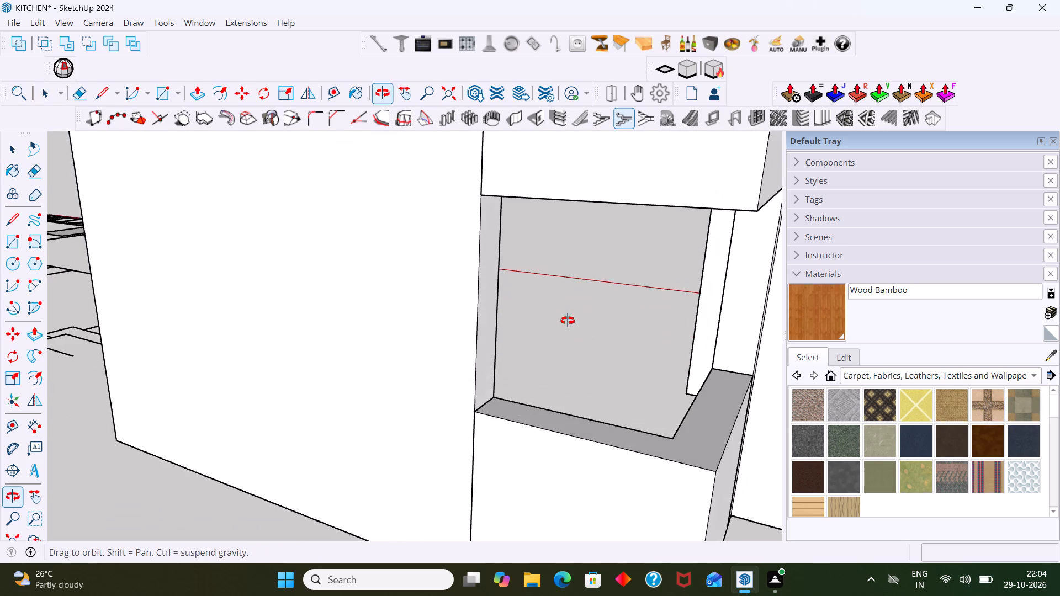
middle_click_drag(568, 321, 567, 321)
scroll(561, 312, "down", 5)
middle_click_drag(595, 339, 504, 363)
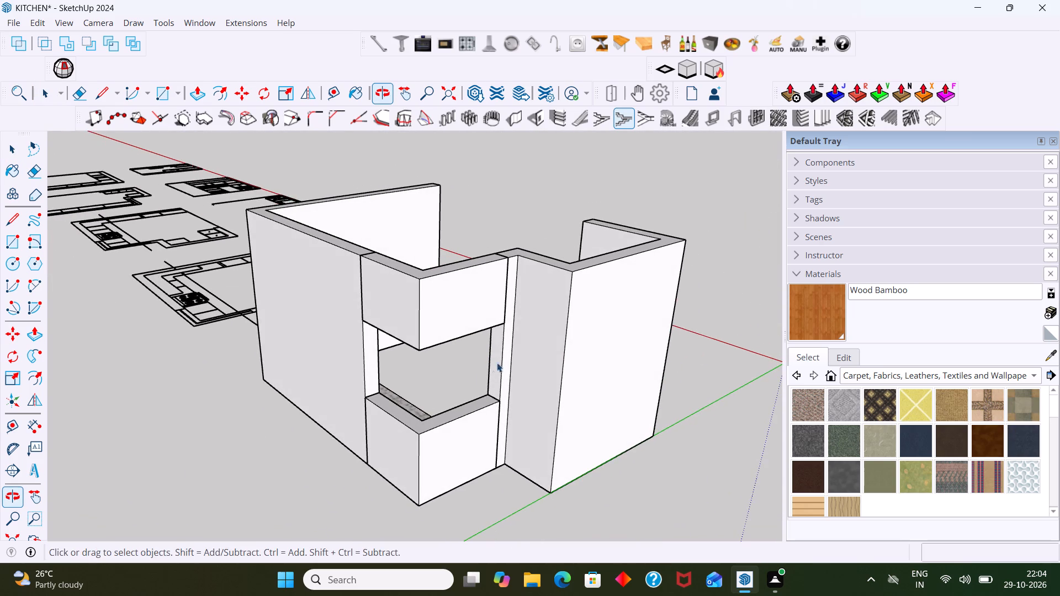
scroll(449, 368, "up", 1)
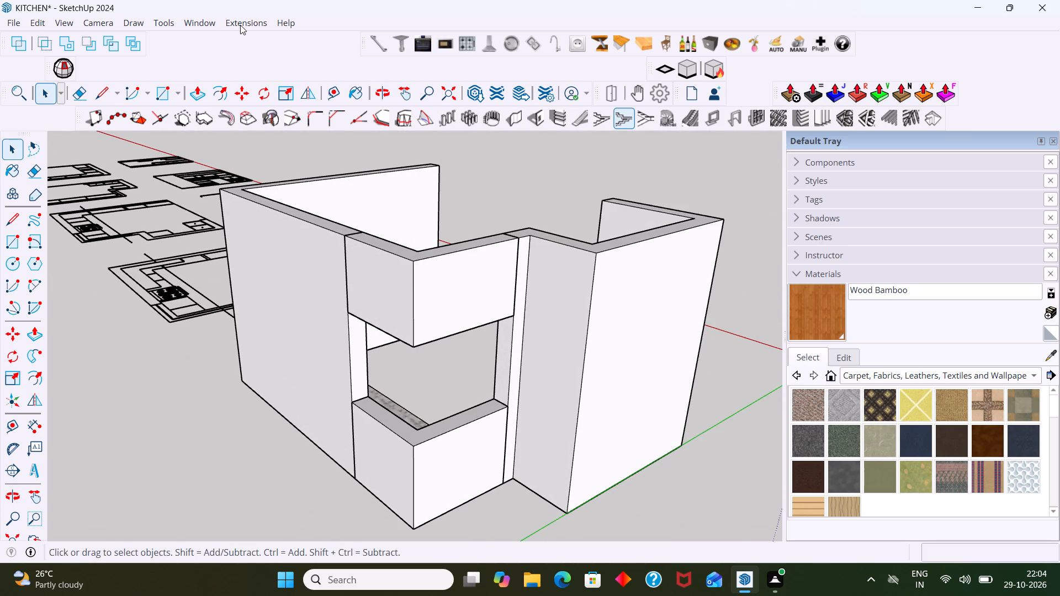
Search the Extension Warehouse for "maj" and open the MAJ Window extension's page at its installation options.
left_click(241, 25)
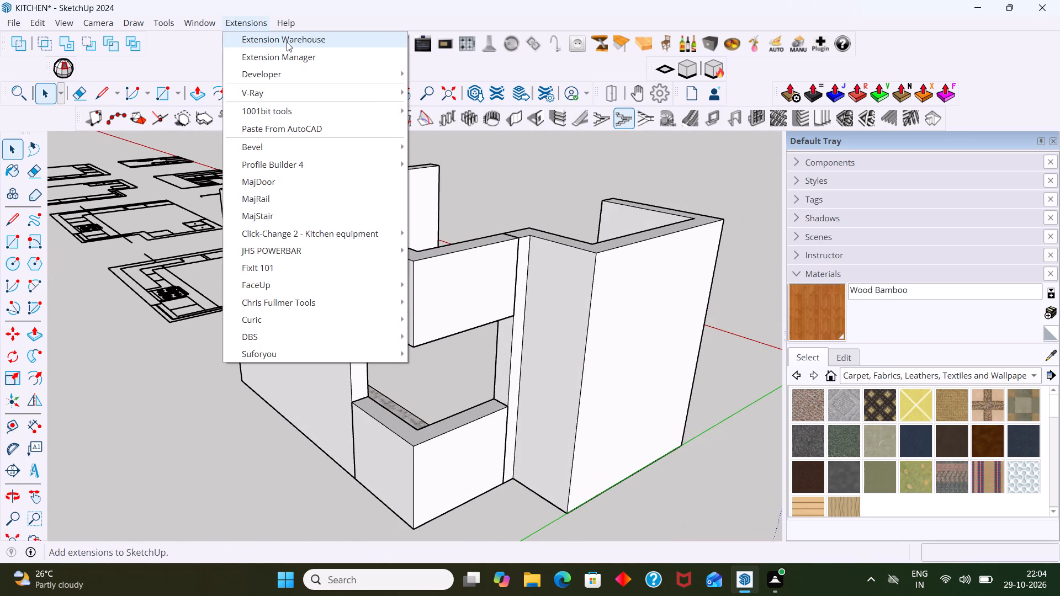
left_click(287, 42)
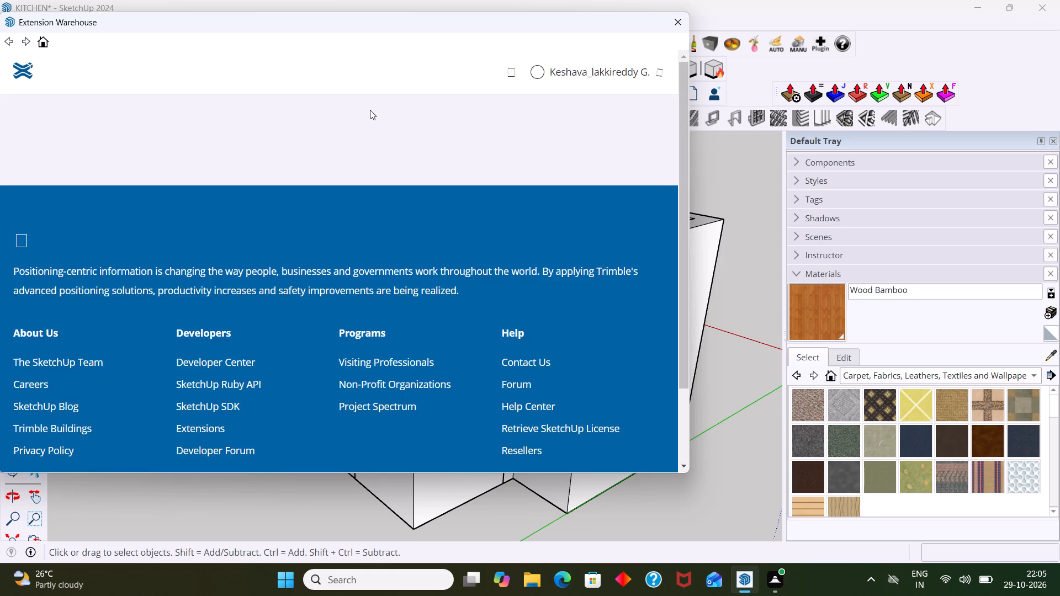
left_click(364, 418)
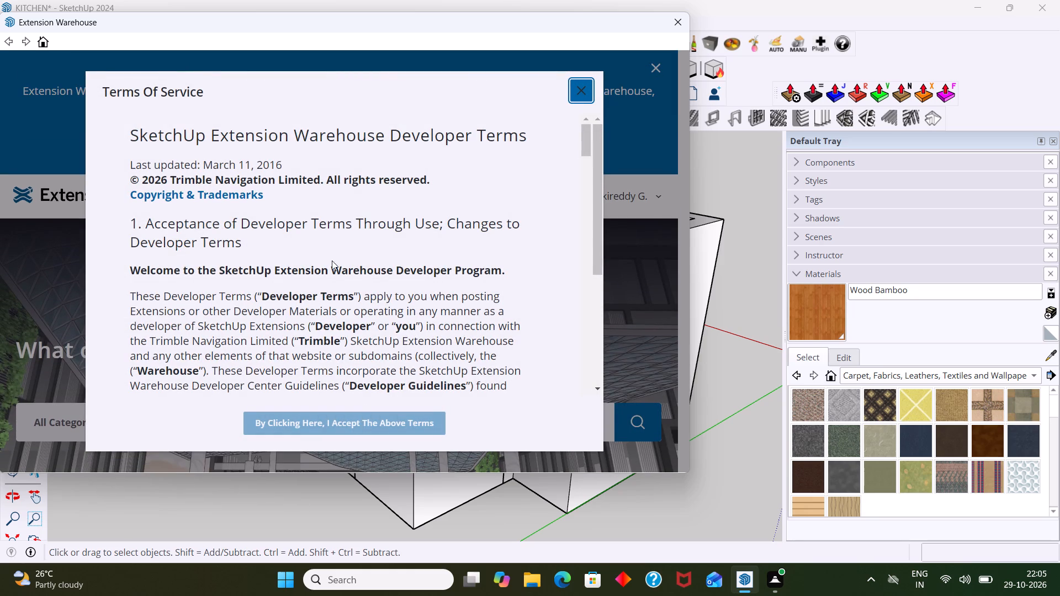
left_click(573, 95)
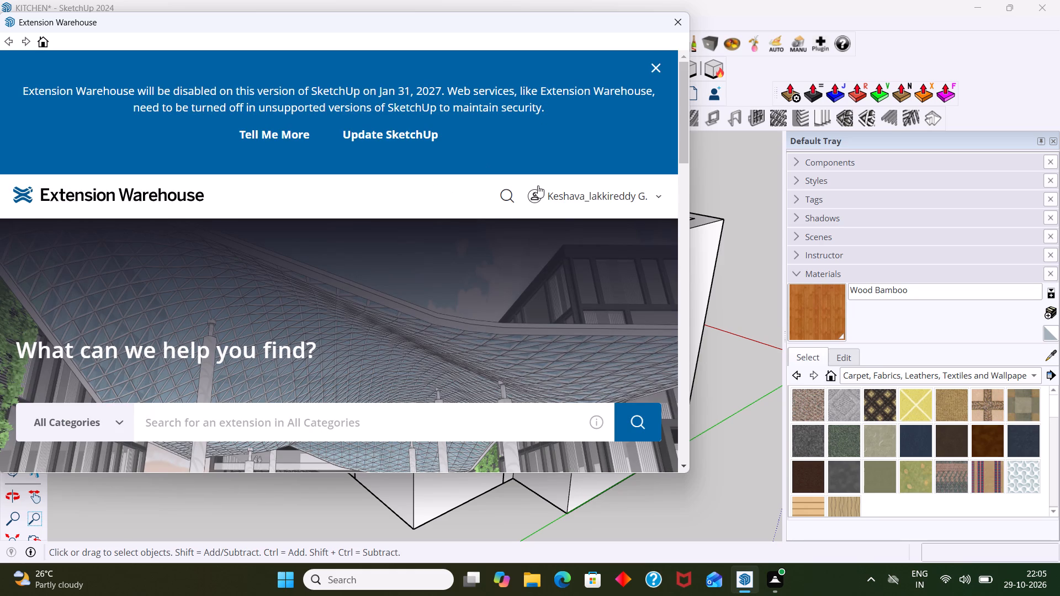
left_click(511, 199)
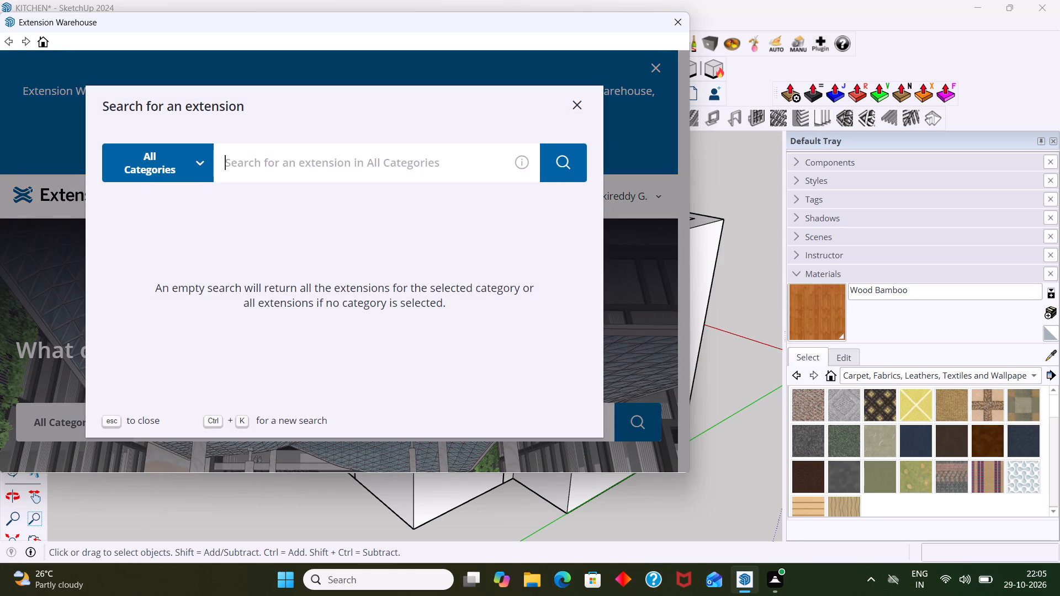
type("ma")
key("j")
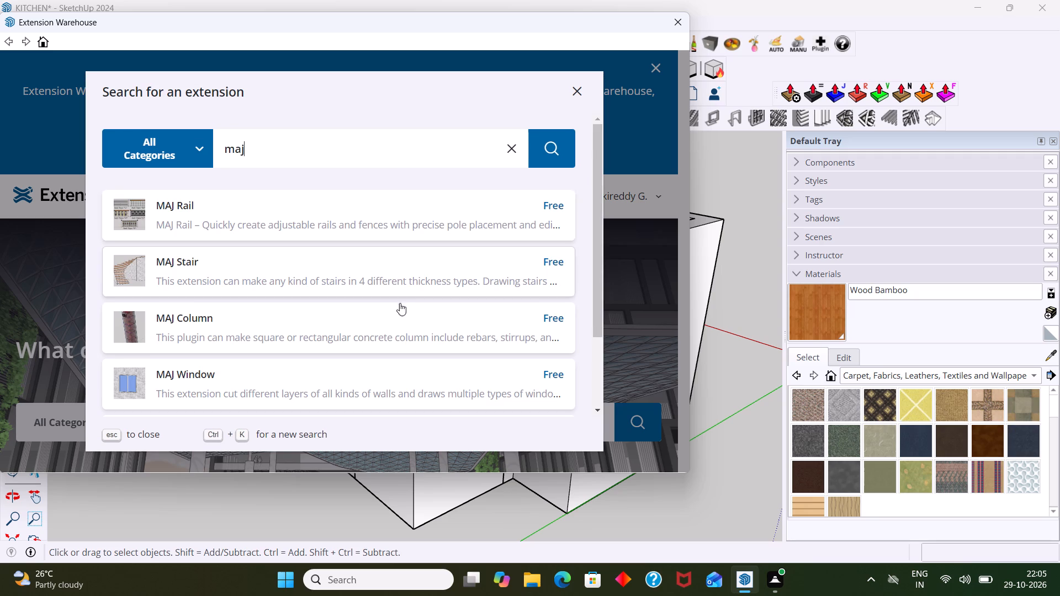
scroll(403, 309, "down", 2)
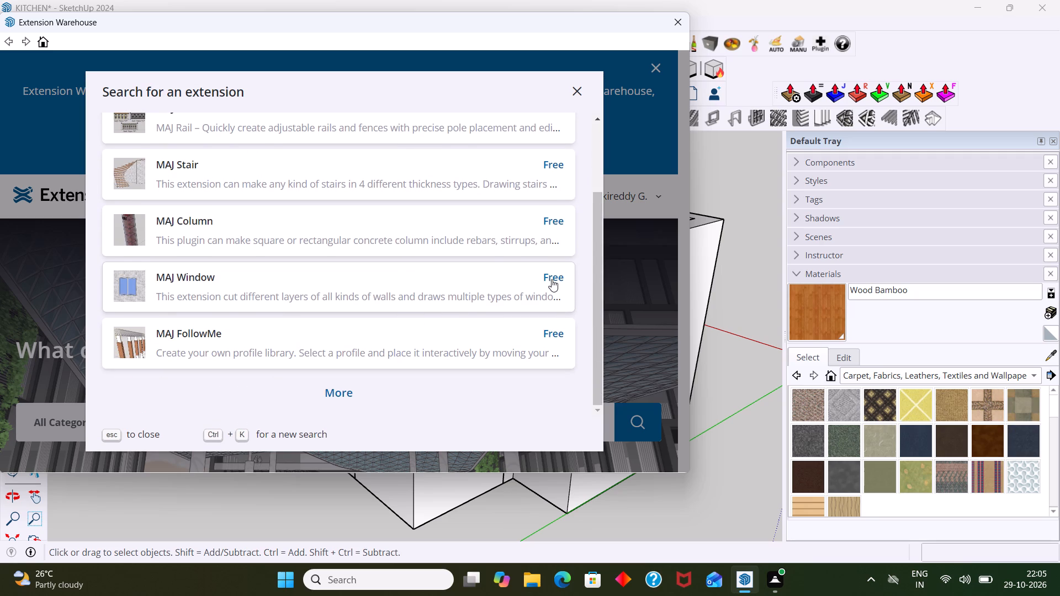
left_click(552, 279)
scroll(475, 303, "down", 3)
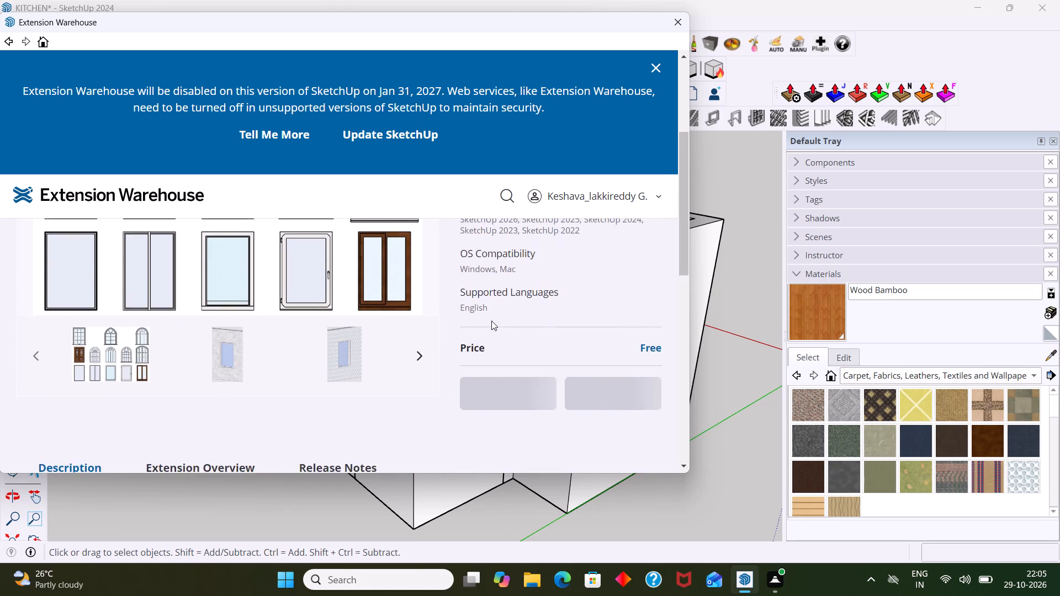
scroll(491, 322, "down", 2)
scroll(494, 326, "up", 2)
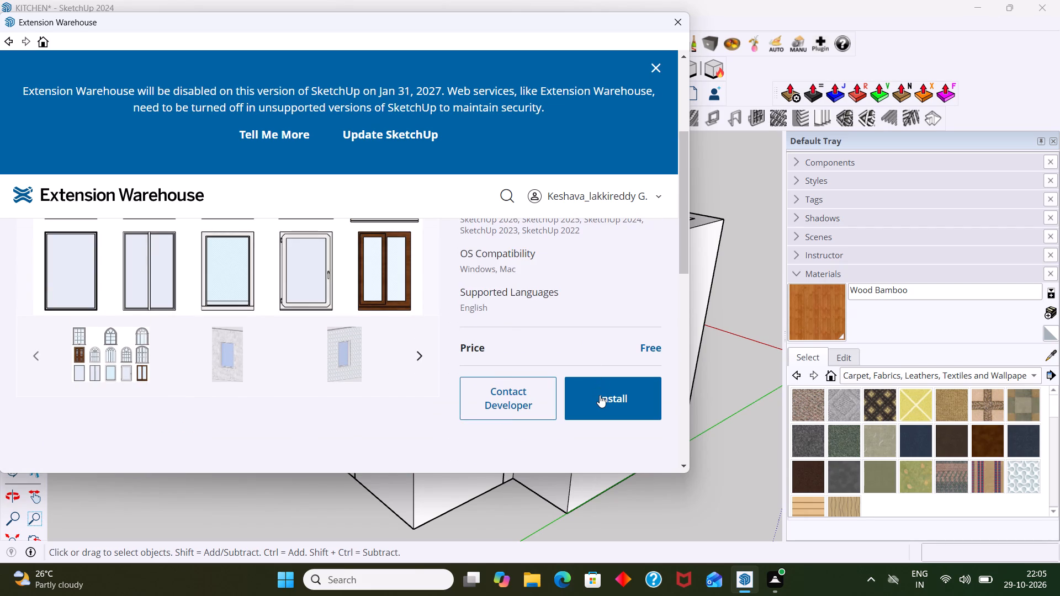
Install the MAJ Window extension with filesystem access allowed, and close the Extension Warehouse.
left_click(600, 395)
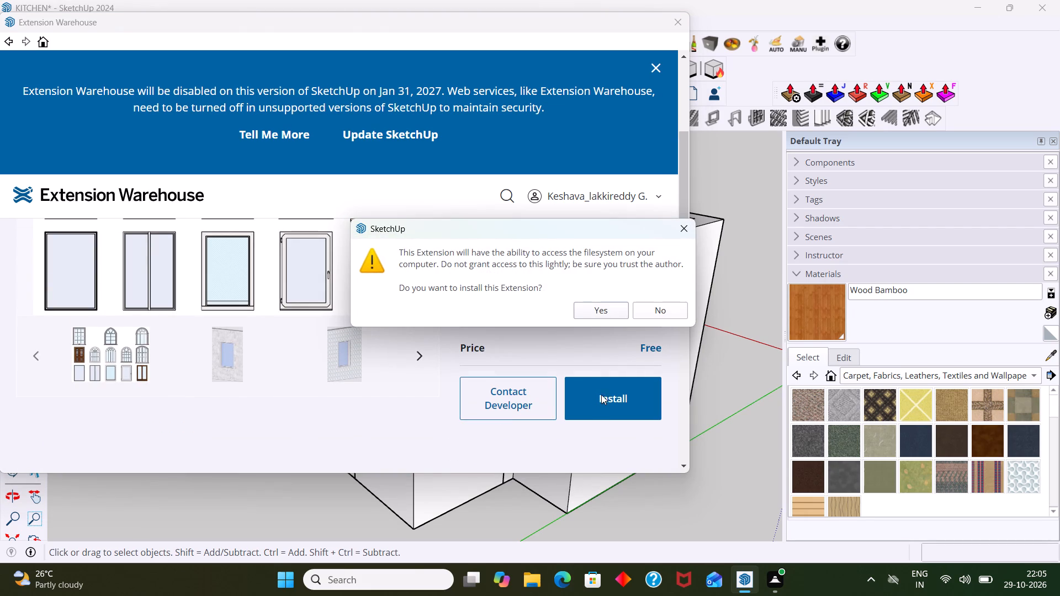
left_click(586, 315)
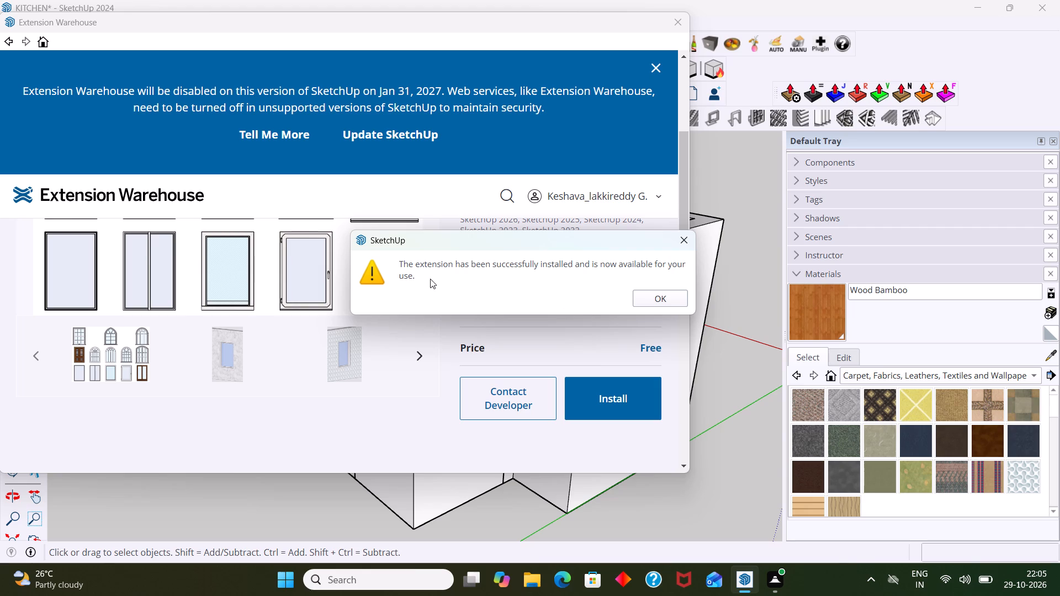
left_click(648, 300)
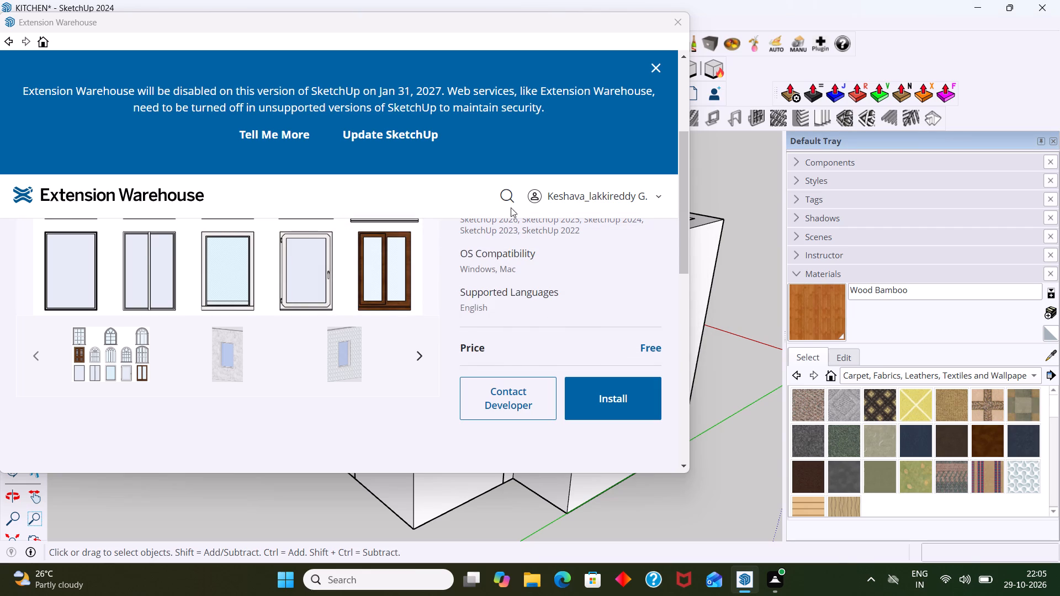
left_click(653, 74)
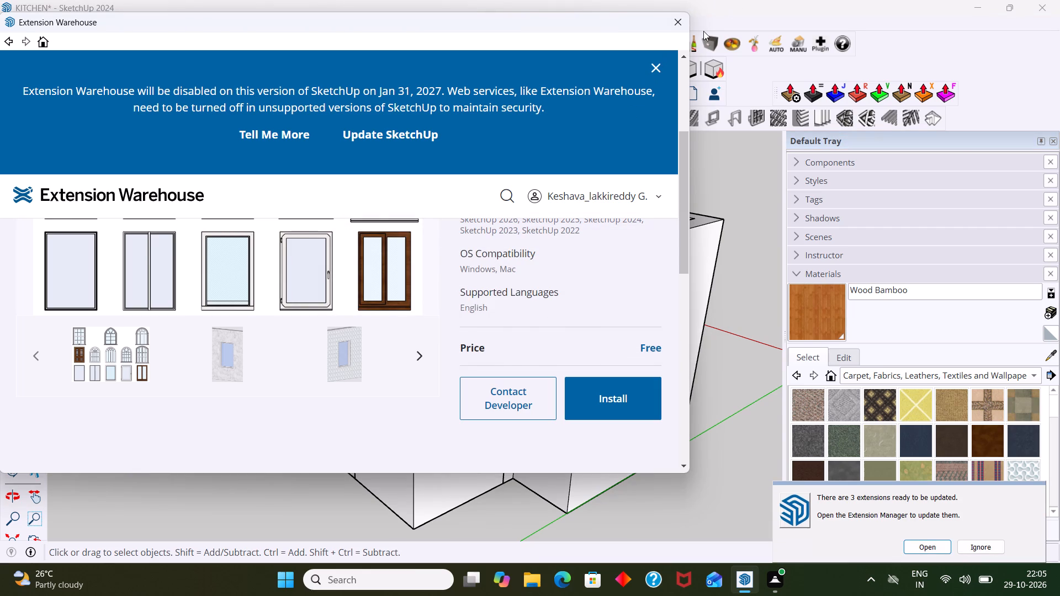
left_click(674, 20)
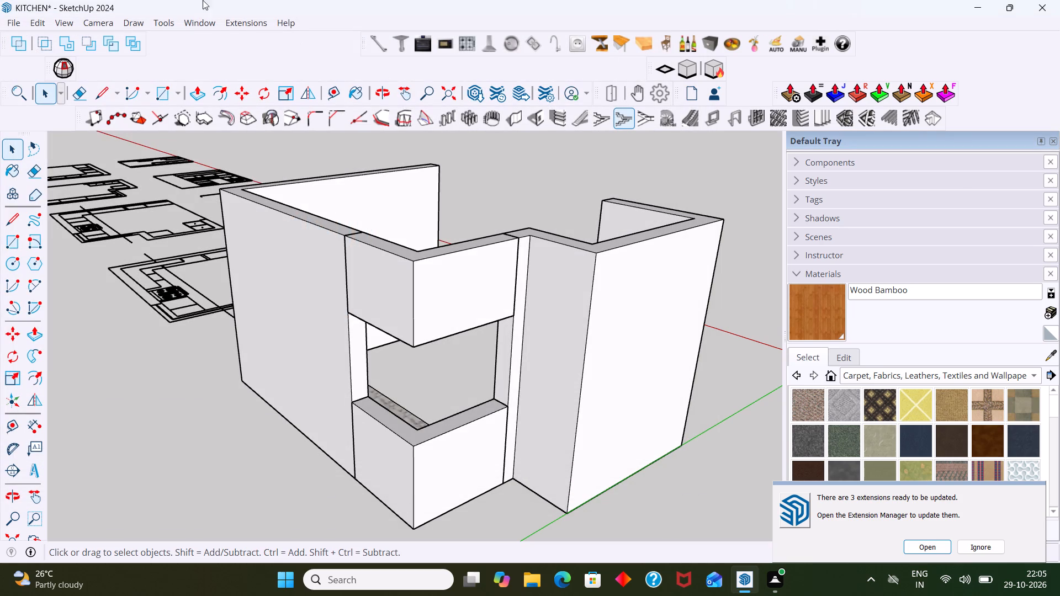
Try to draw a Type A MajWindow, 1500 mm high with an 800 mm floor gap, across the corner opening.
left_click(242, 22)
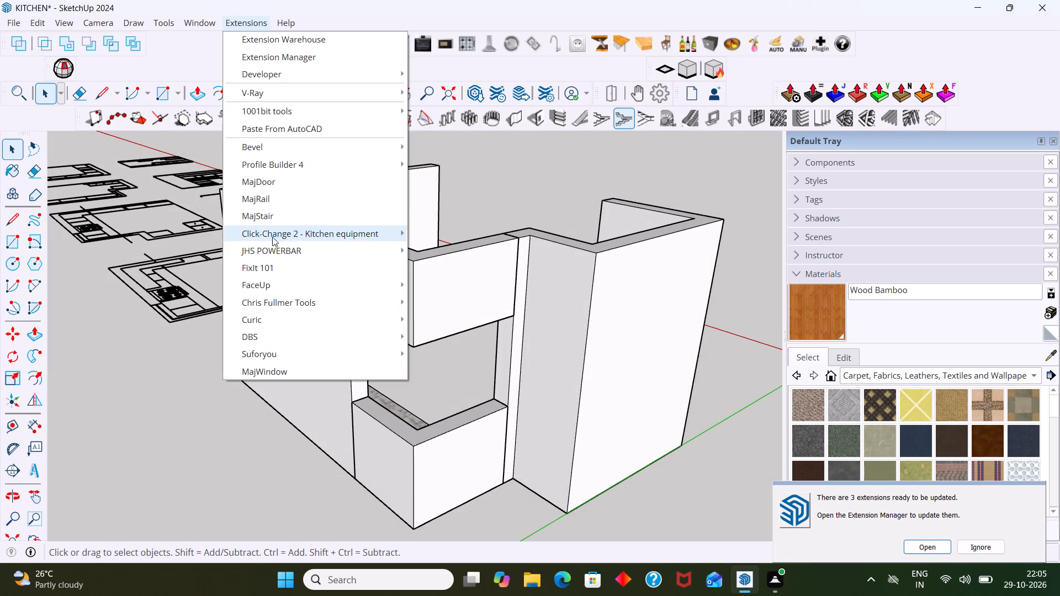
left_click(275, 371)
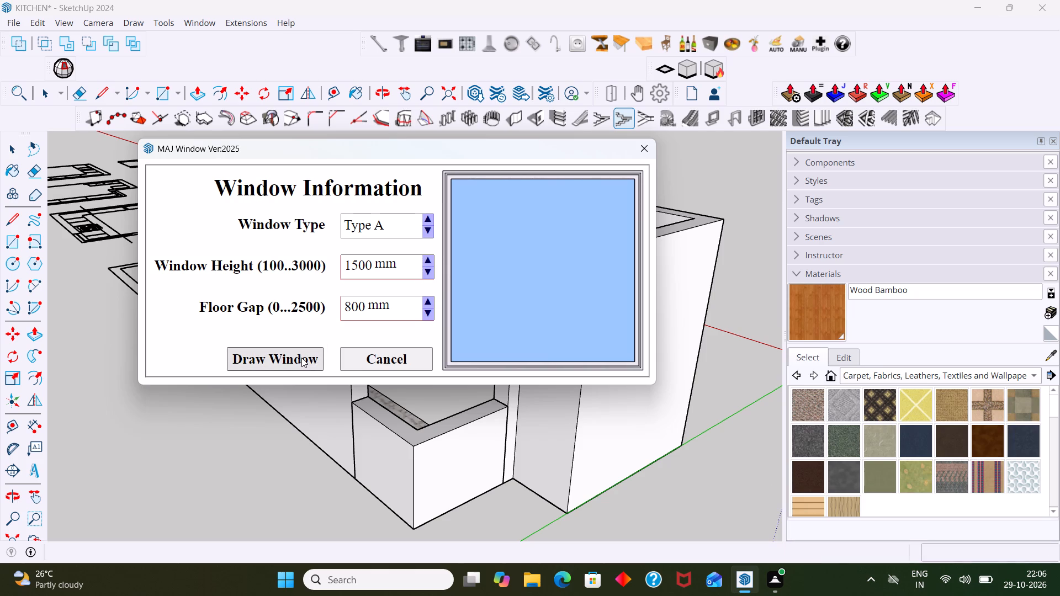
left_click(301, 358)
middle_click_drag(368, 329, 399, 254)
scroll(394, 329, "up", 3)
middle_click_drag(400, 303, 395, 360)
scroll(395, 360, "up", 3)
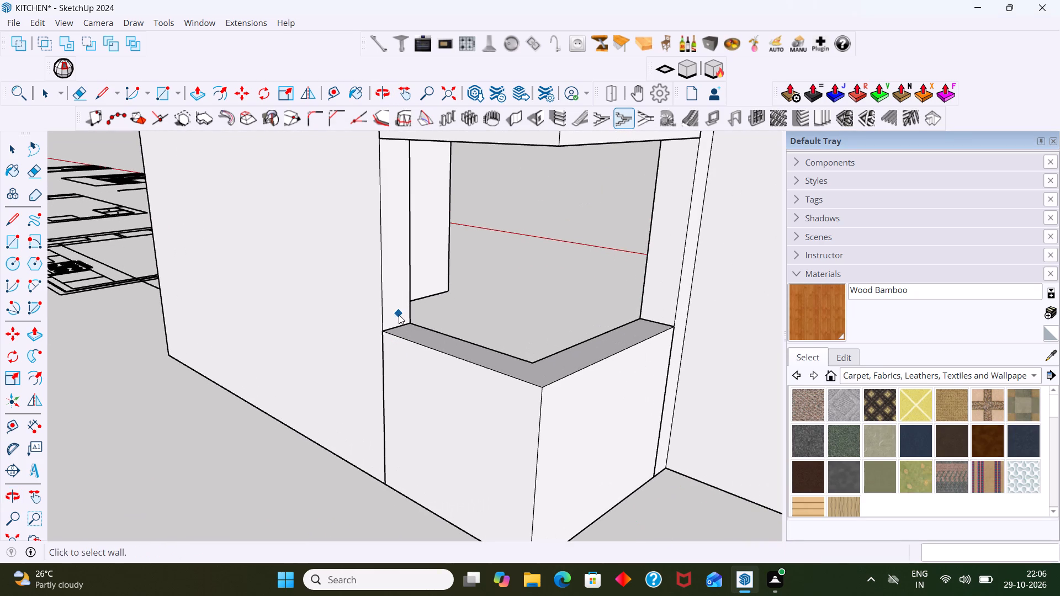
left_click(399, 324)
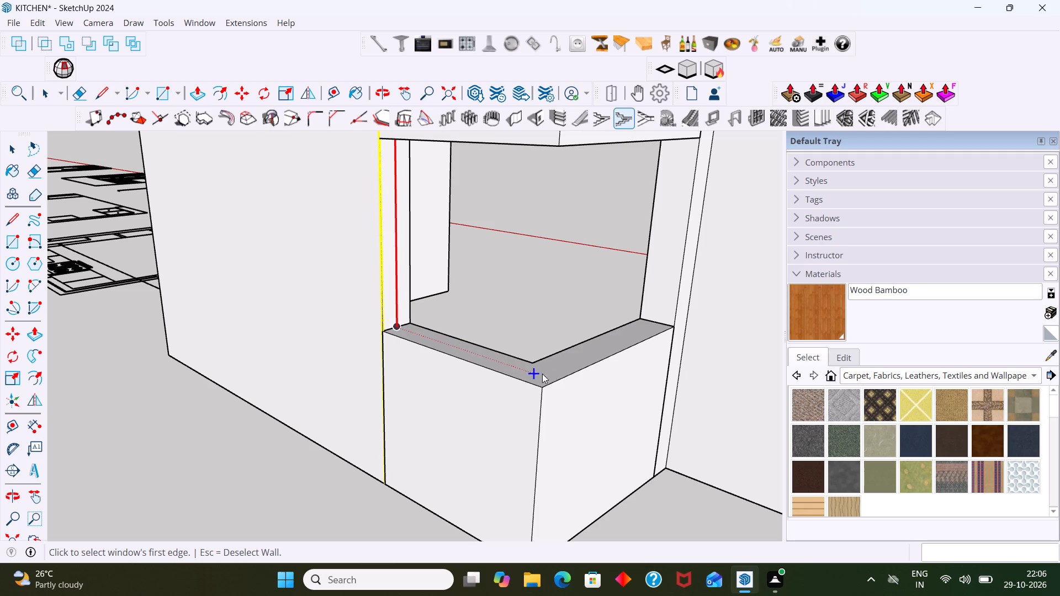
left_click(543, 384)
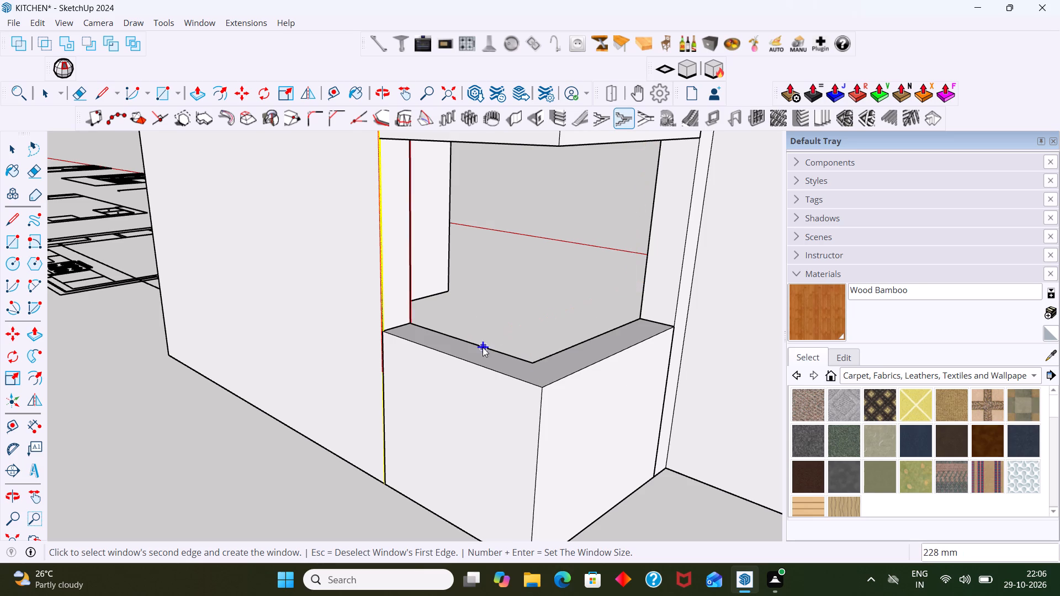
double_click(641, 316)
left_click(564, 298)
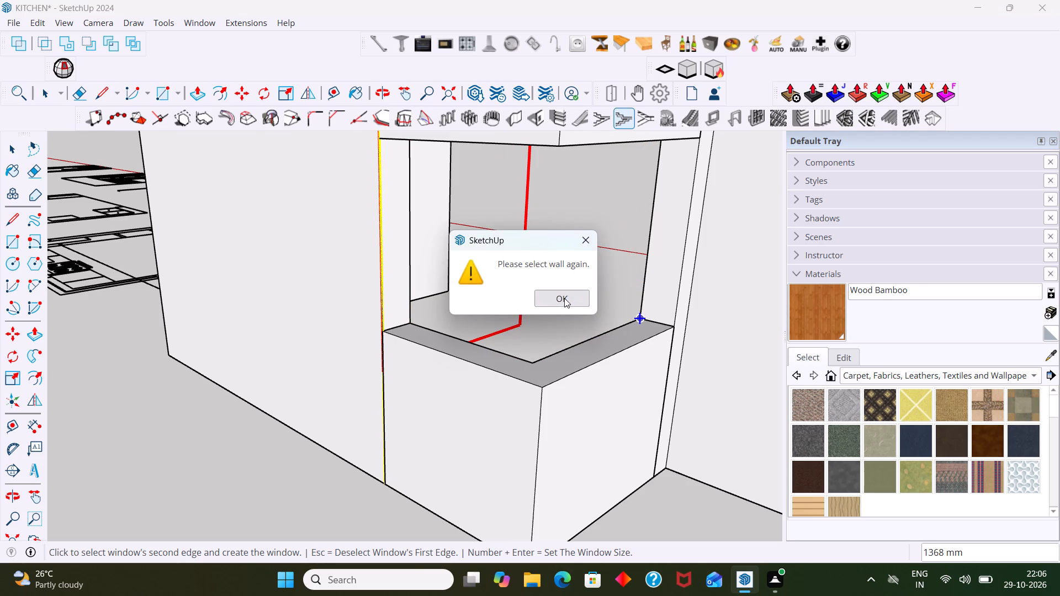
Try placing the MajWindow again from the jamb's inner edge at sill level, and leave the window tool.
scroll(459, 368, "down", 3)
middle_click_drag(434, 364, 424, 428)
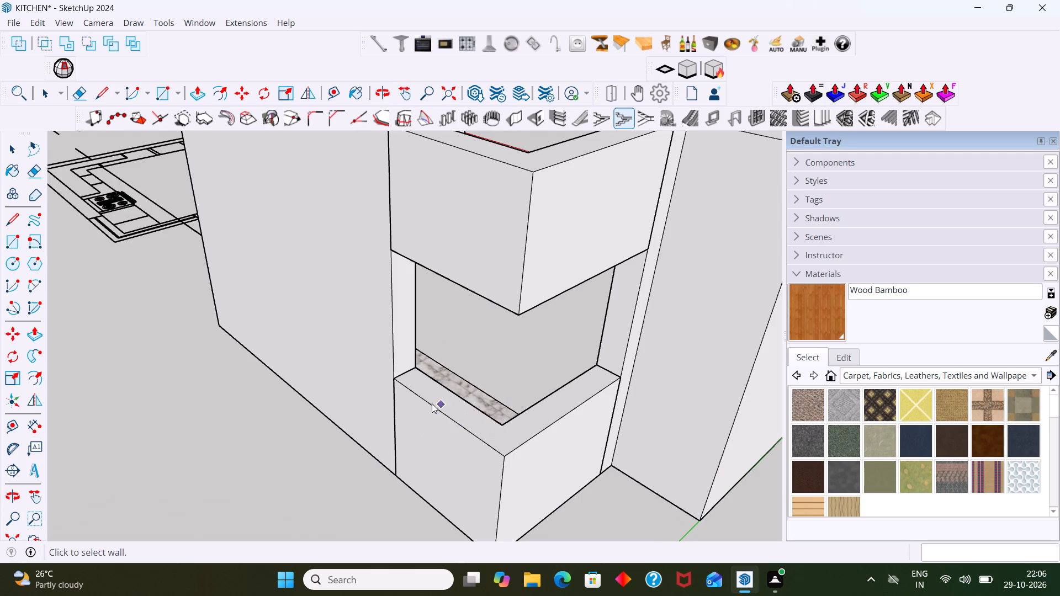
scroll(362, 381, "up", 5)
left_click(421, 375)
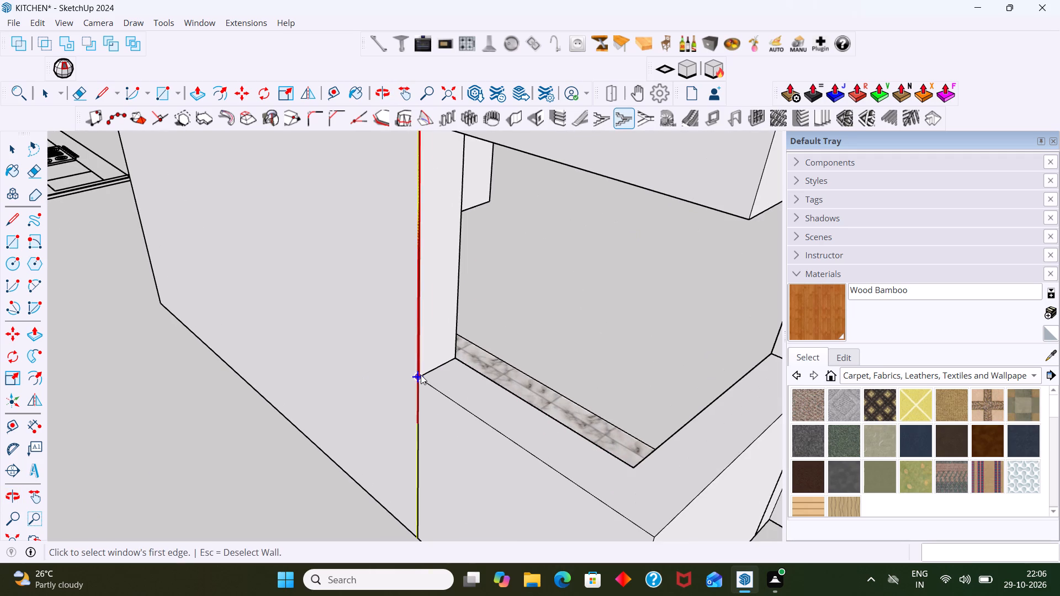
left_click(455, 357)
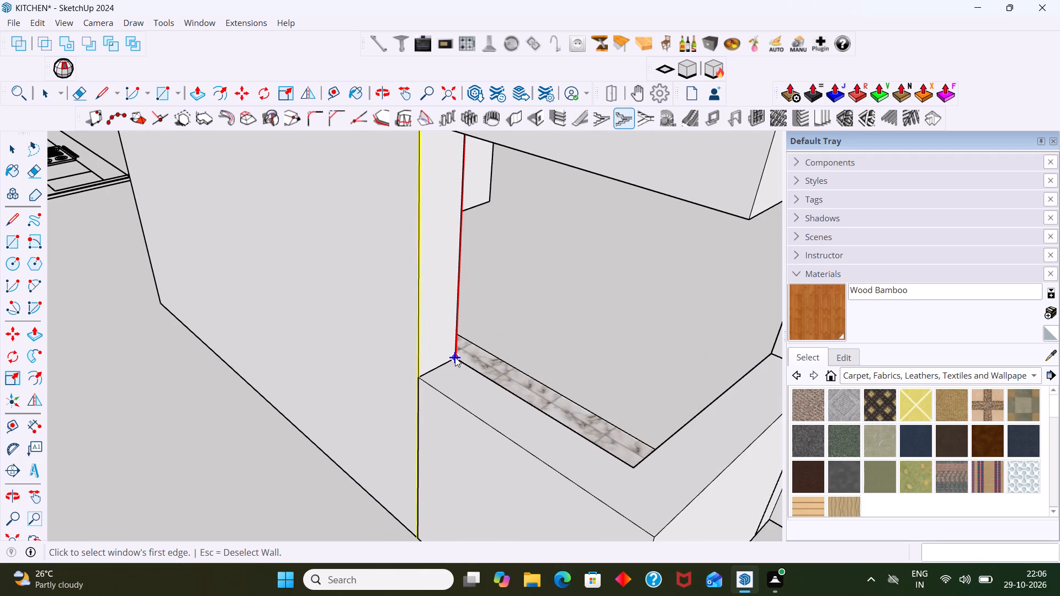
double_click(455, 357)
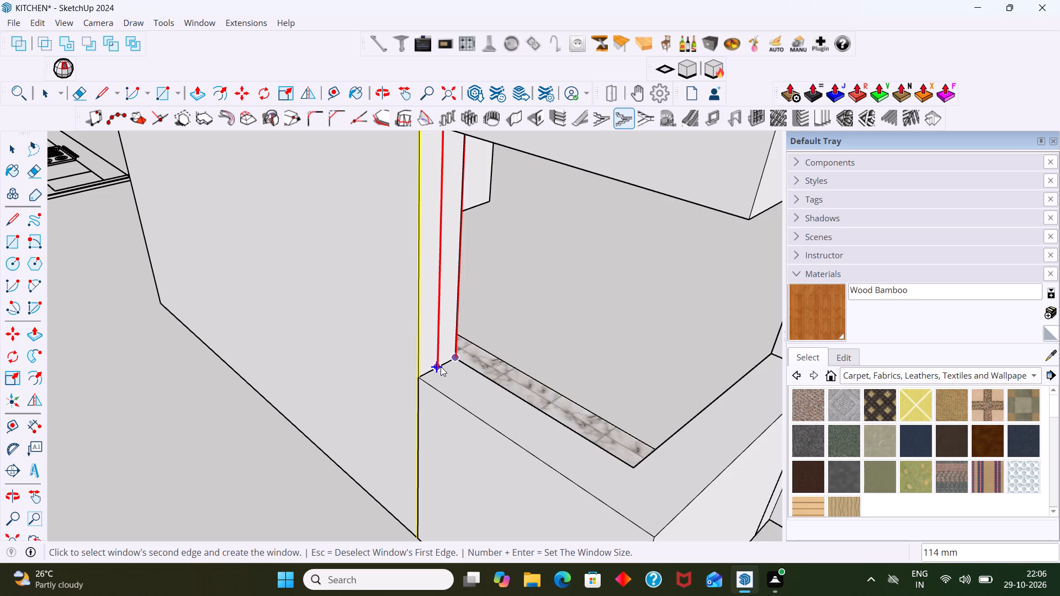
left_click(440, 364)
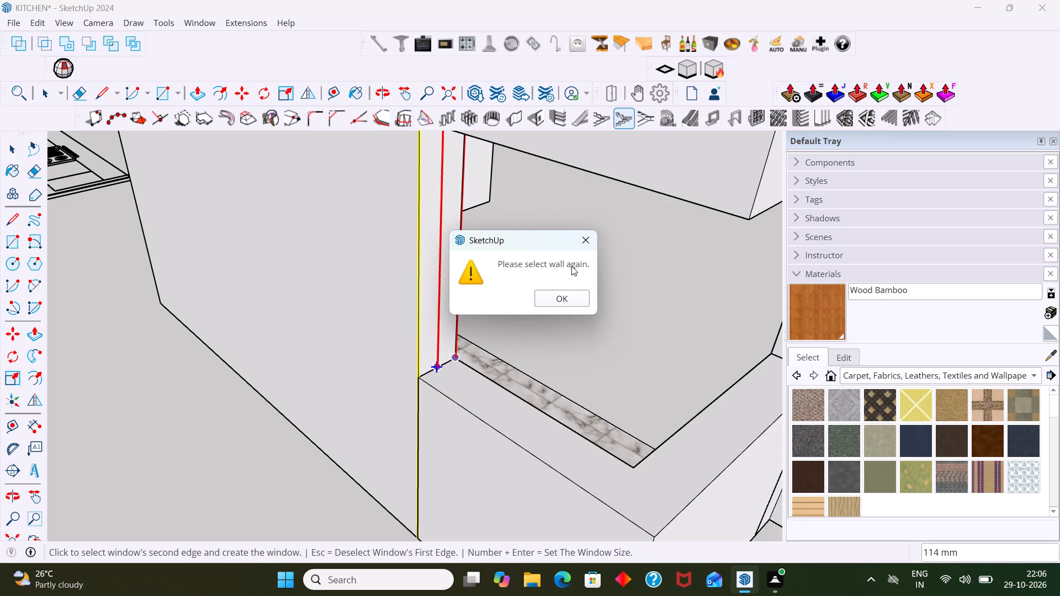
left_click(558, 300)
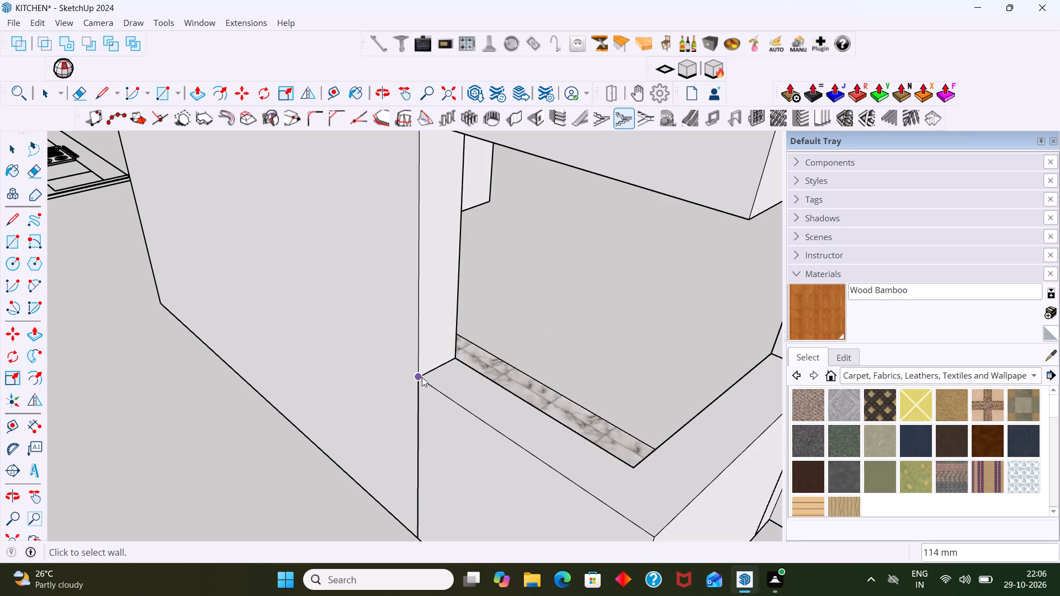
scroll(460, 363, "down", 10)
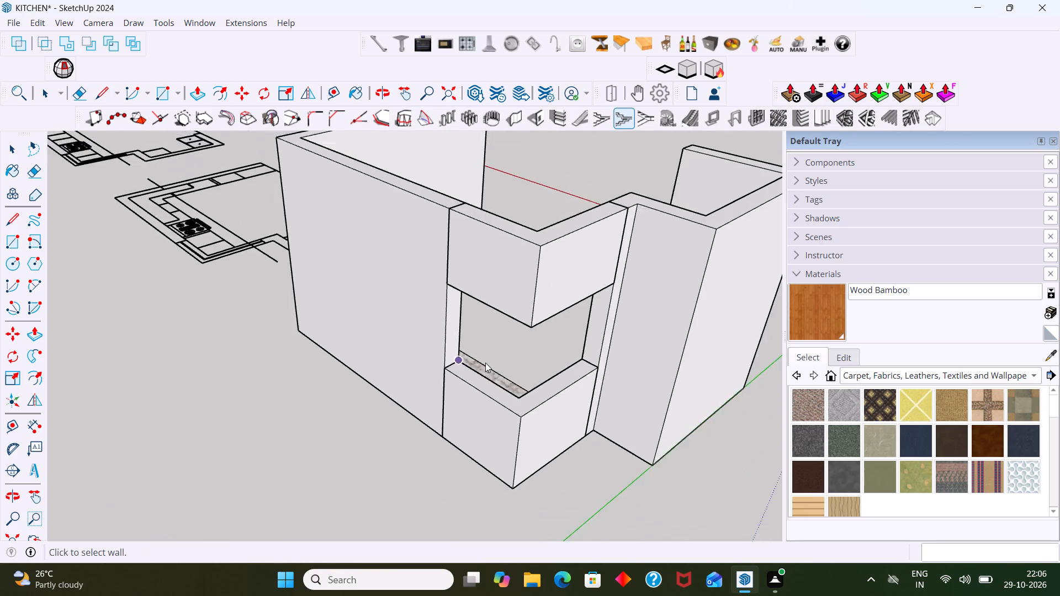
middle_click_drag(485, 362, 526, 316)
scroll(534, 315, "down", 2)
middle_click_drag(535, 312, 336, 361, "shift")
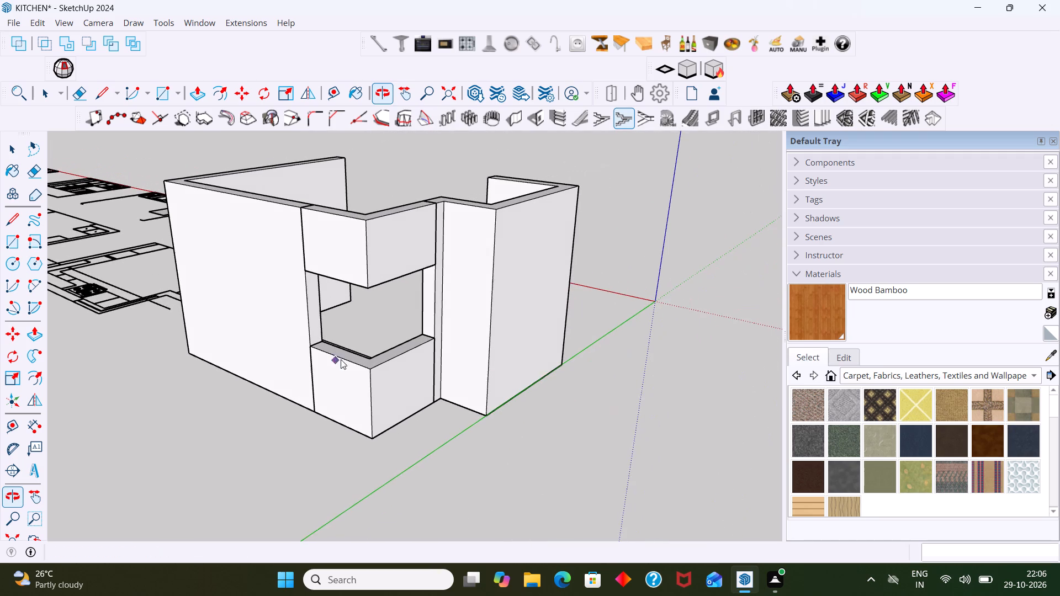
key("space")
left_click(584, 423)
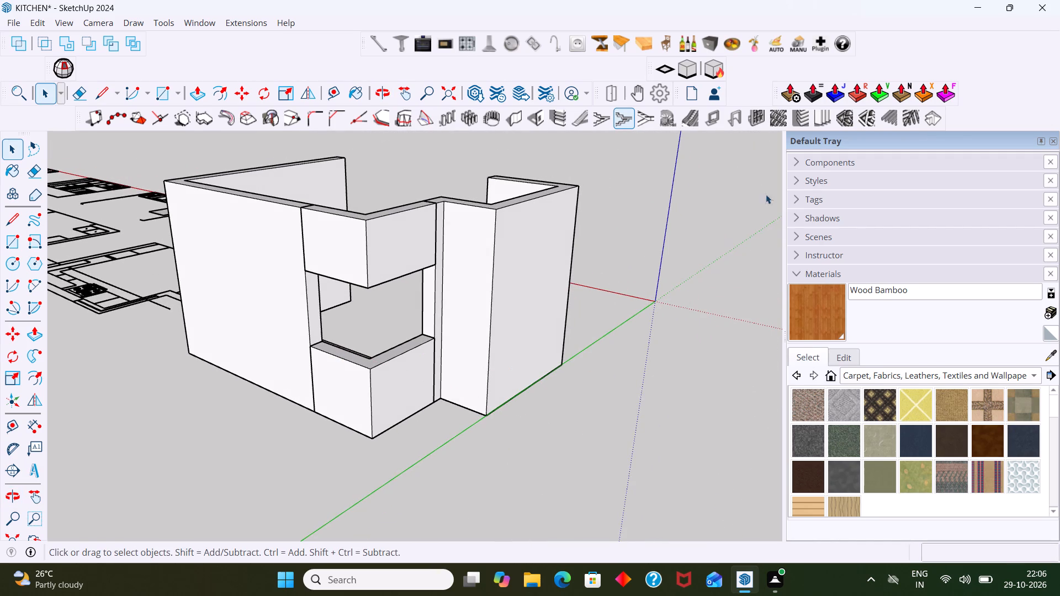
Close the Default Tray to widen the model view.
left_click(1050, 137)
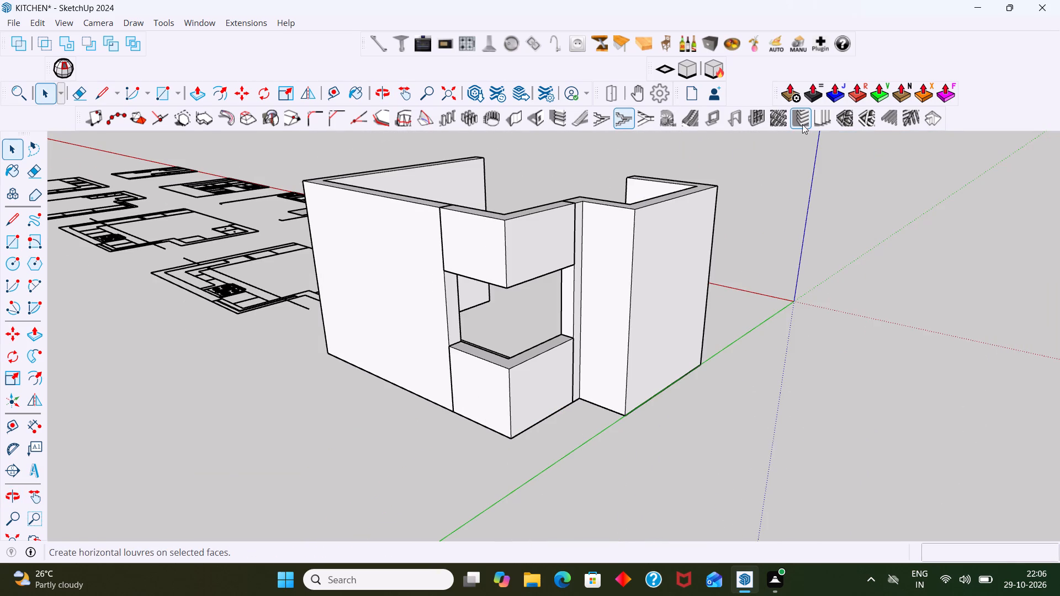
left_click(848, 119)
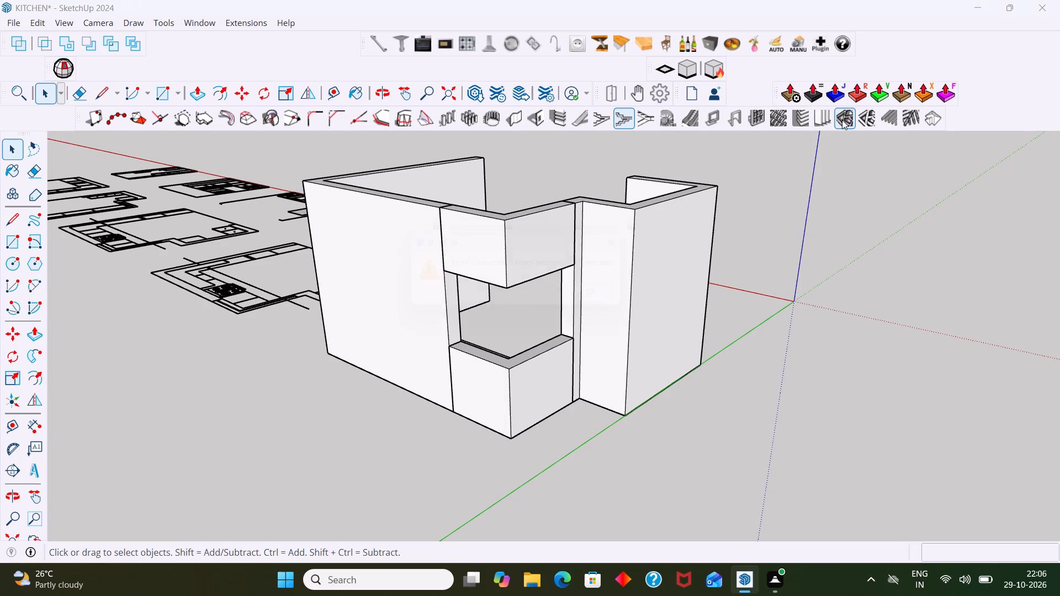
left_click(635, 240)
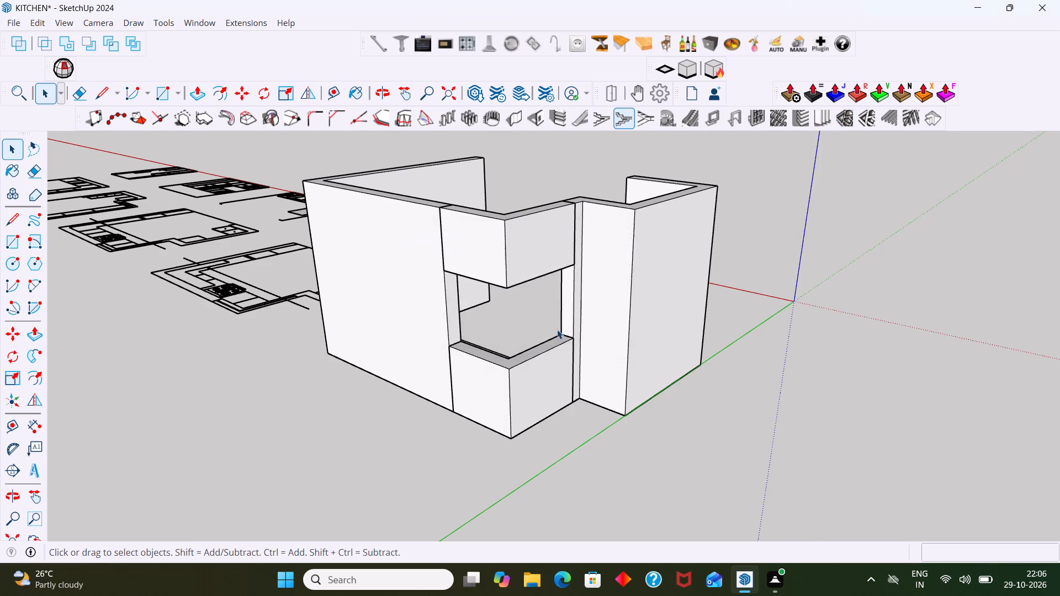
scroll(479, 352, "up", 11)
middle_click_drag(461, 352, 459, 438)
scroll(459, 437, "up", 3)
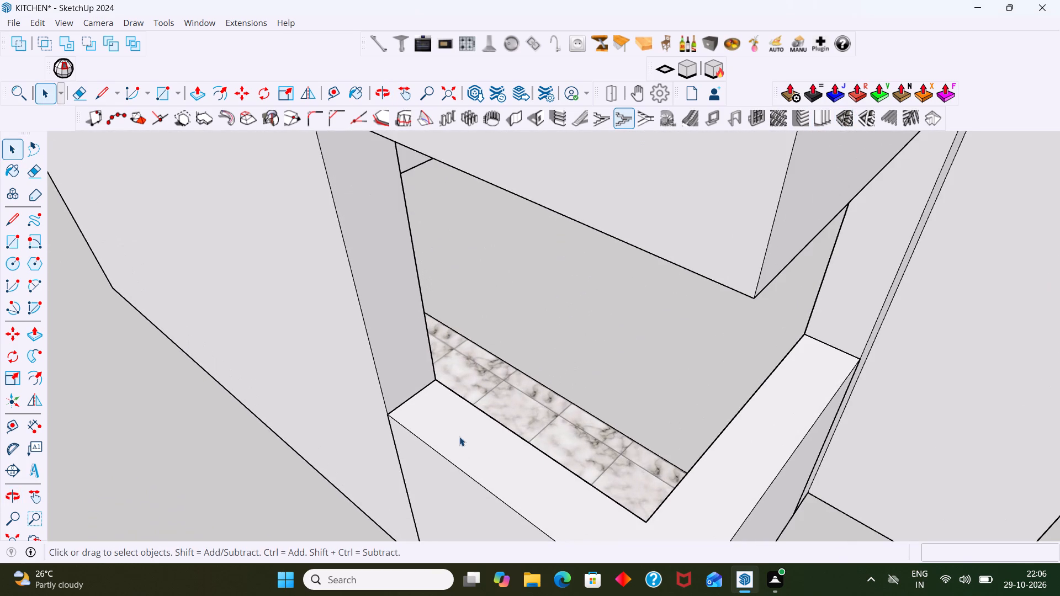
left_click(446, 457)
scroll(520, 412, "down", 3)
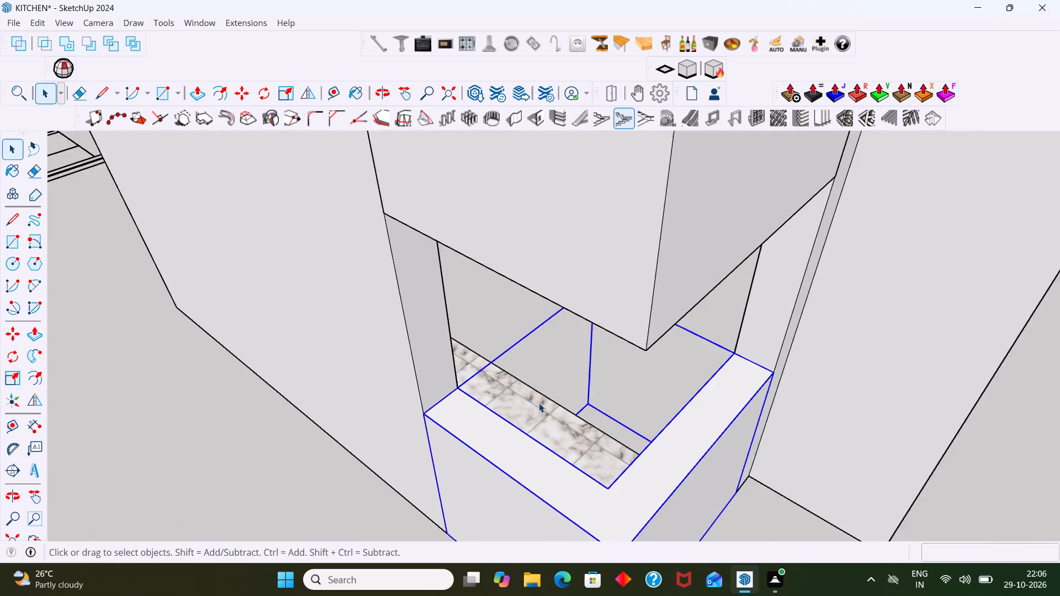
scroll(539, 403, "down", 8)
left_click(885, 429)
Draw a vertical rectangle, about 1100 by 1121 mm, across the corner opening from the midpoint of the jamb's bottom edge to the lintel's underside.
middle_click_drag(772, 430, 799, 306)
middle_click_drag(791, 327, 789, 359)
key("r")
scroll(581, 284, "up", 10)
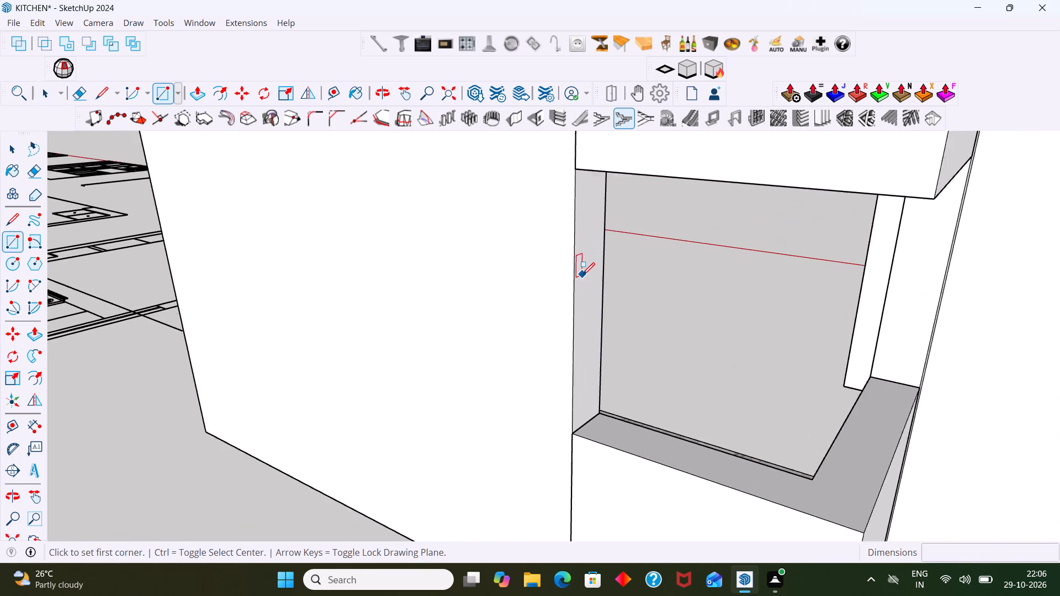
middle_click_drag(582, 274, 477, 322, "shift")
middle_click_drag(492, 294, 490, 207)
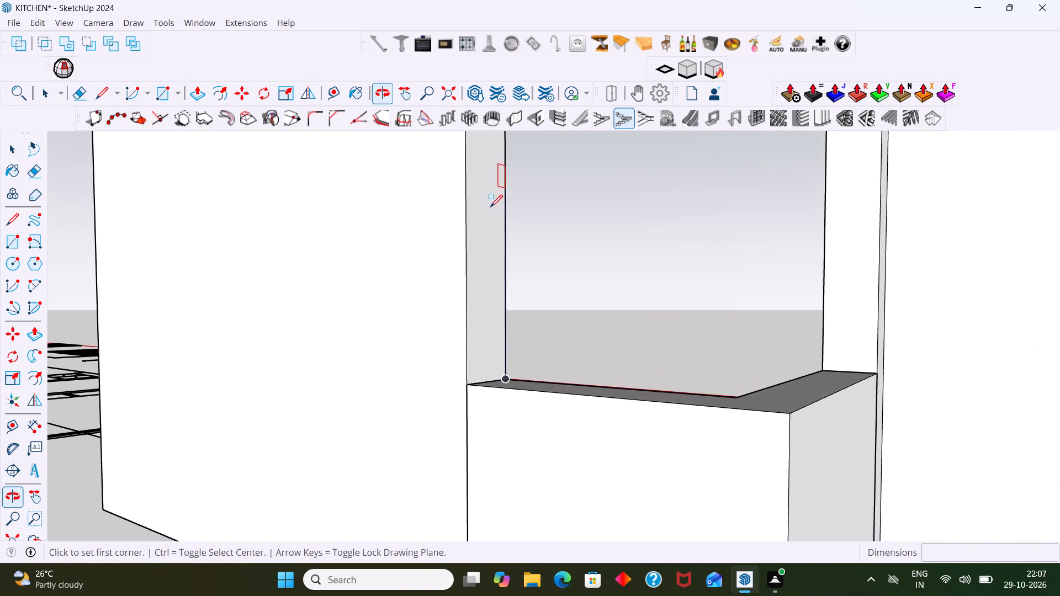
scroll(493, 352, "up", 3)
middle_click_drag(496, 365, 500, 438)
scroll(496, 476, "up", 2)
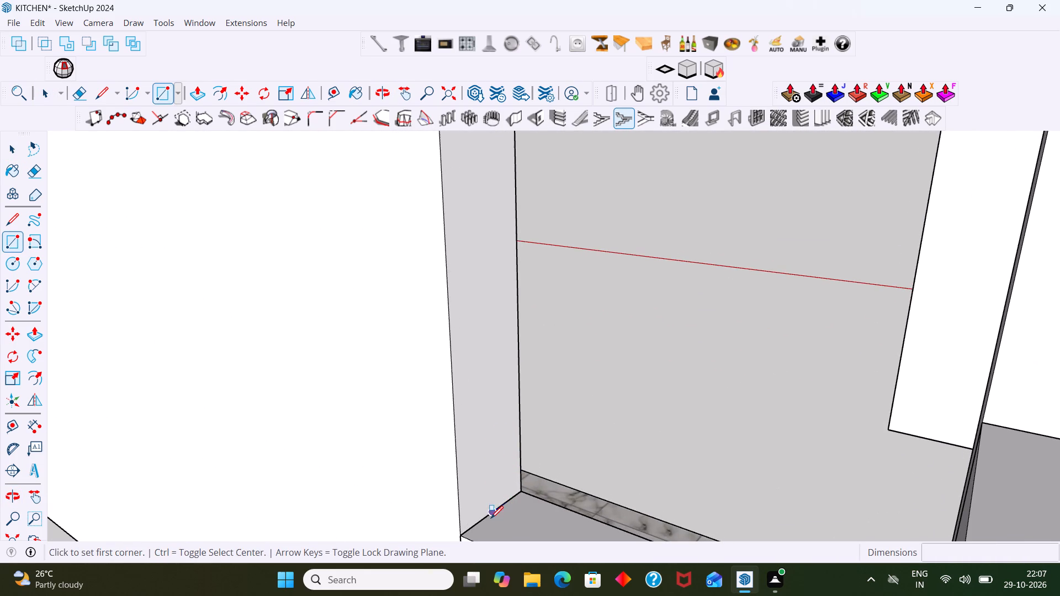
left_click(489, 514)
scroll(544, 376, "down", 2)
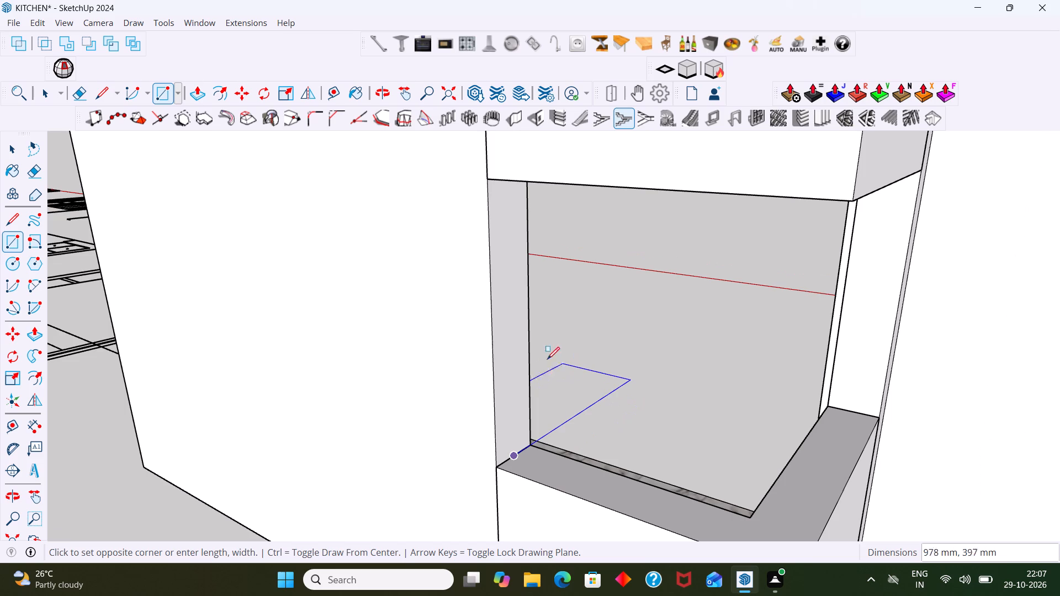
key("Left")
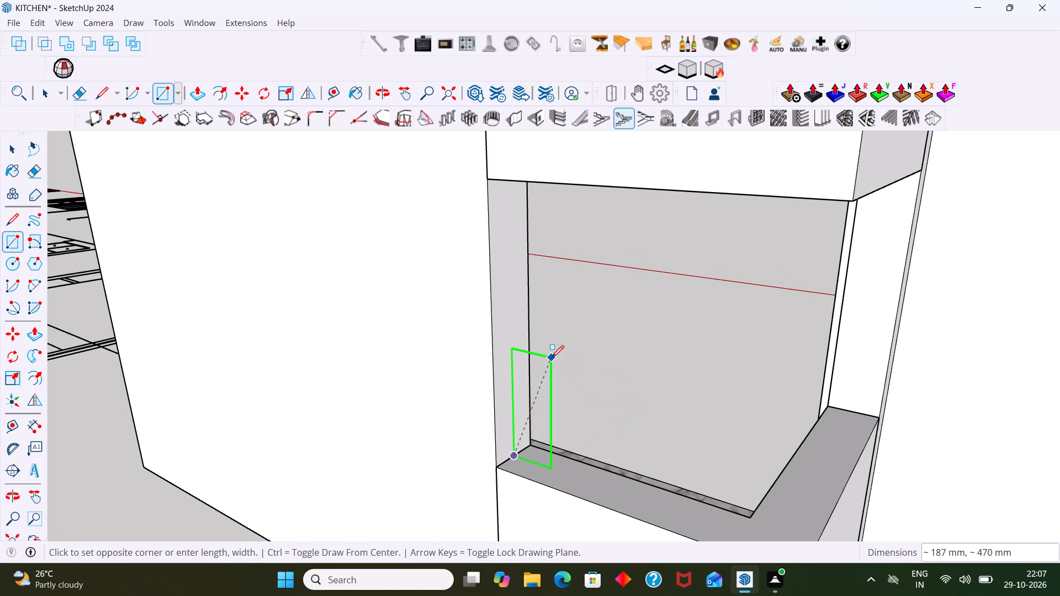
middle_click_drag(768, 274, 764, 238)
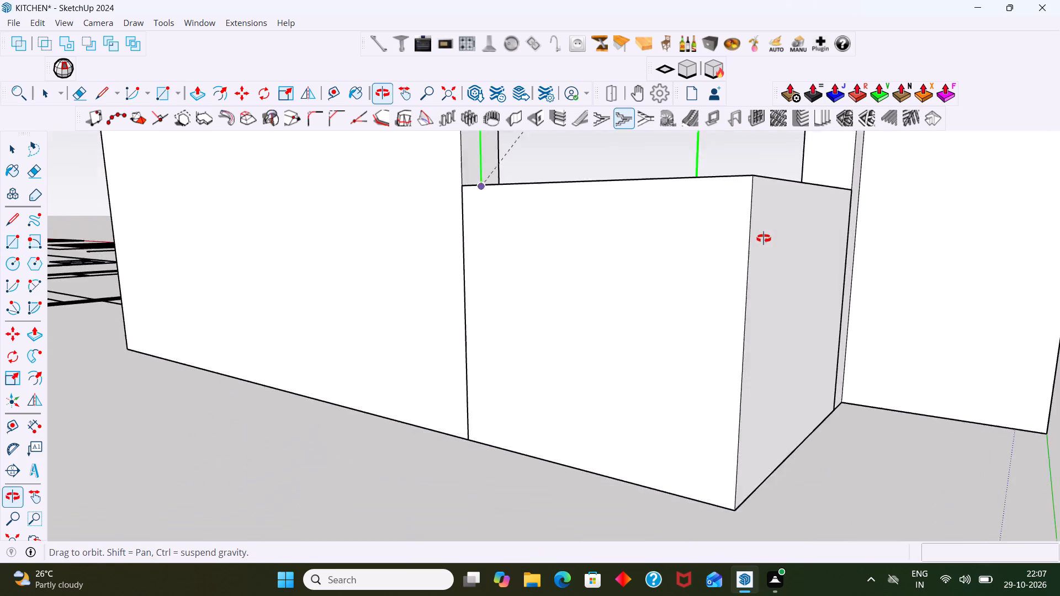
middle_click_drag(764, 238, 721, 473)
scroll(701, 425, "down", 3)
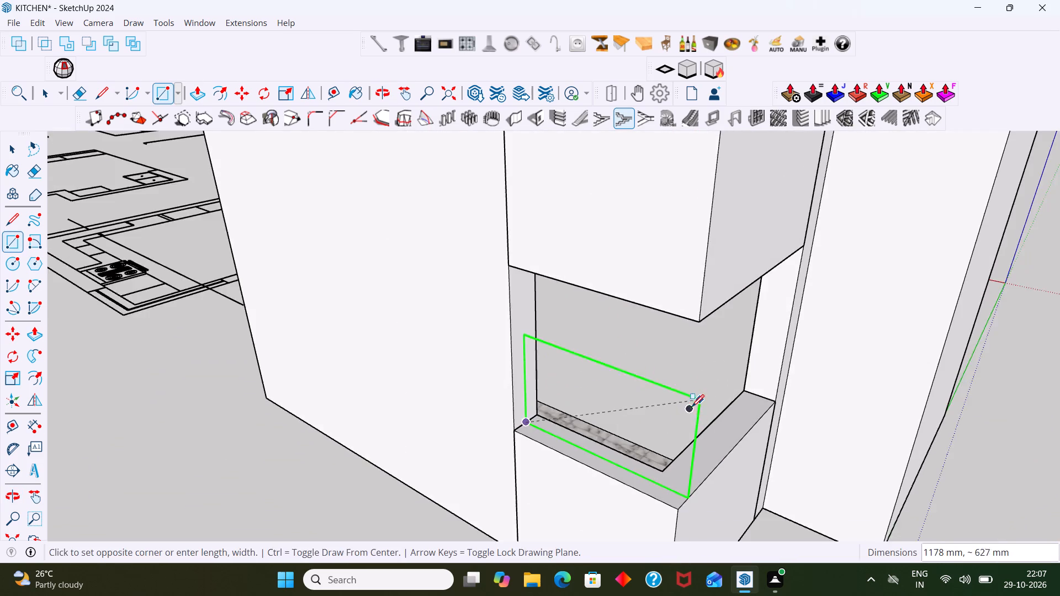
middle_click_drag(692, 407, 662, 481)
middle_click_drag(658, 451, 649, 291)
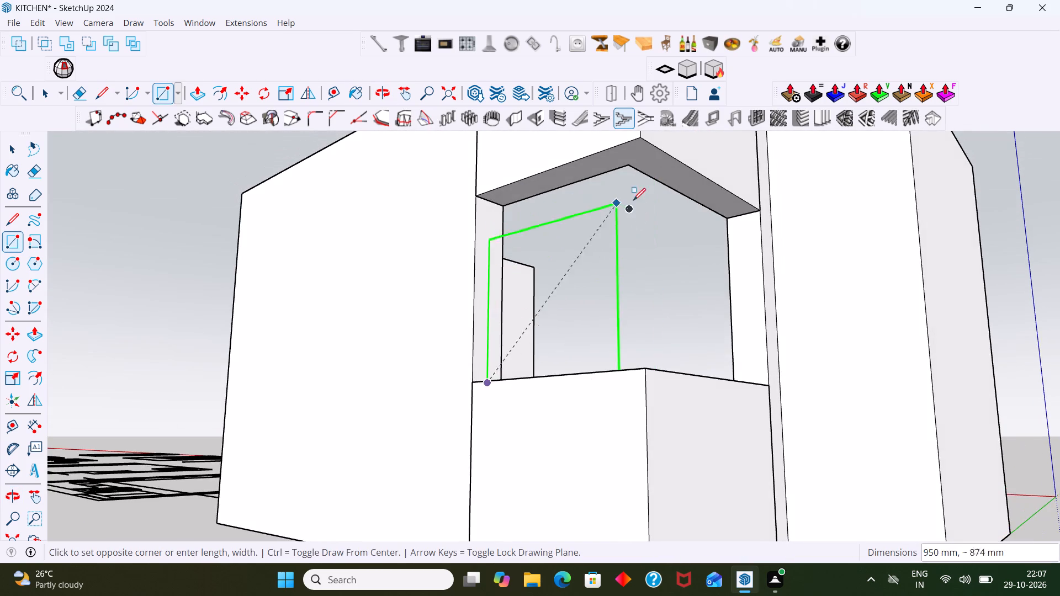
scroll(637, 168, "up", 5)
middle_click_drag(638, 152, 634, 259, "shift")
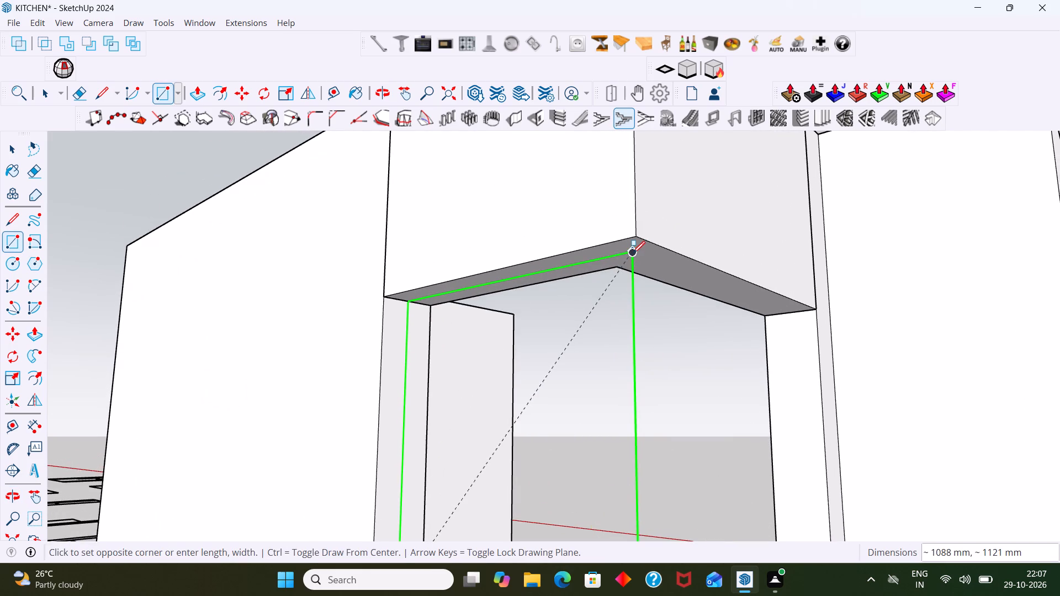
scroll(633, 253, "up", 11)
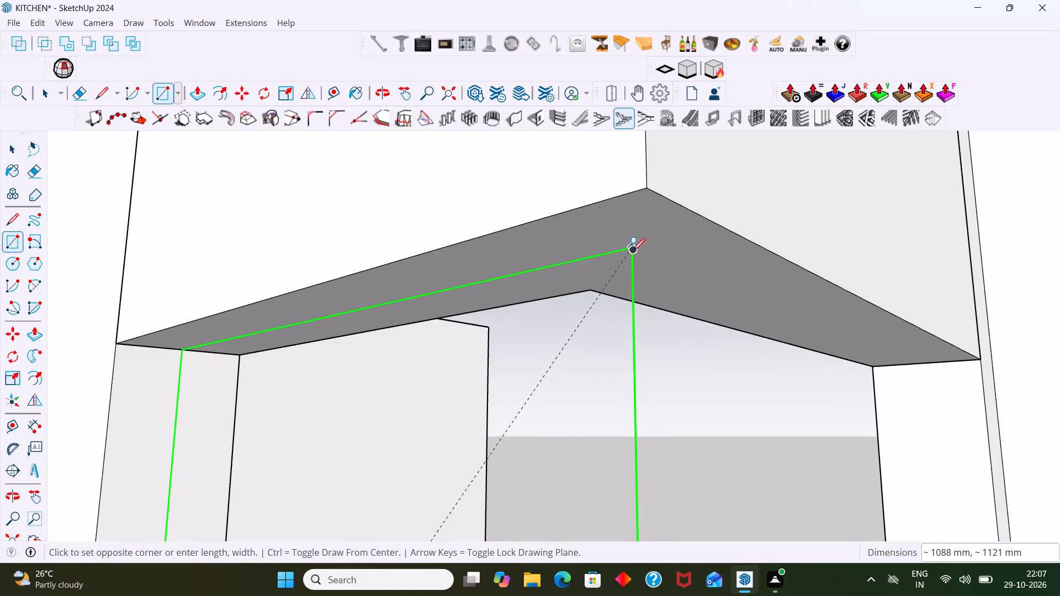
scroll(633, 251, "up", 10)
scroll(646, 224, "down", 3)
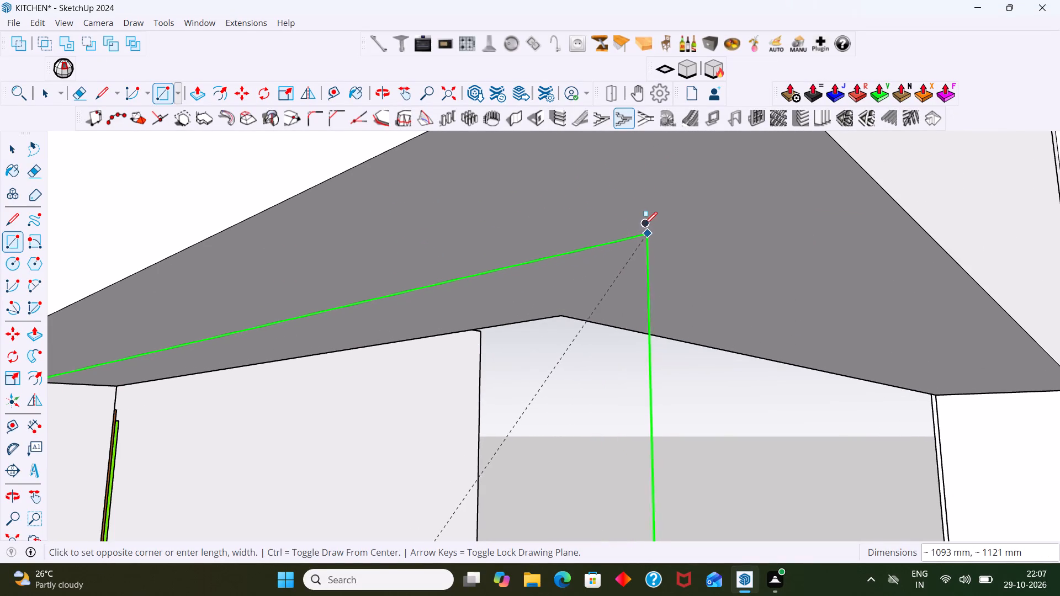
scroll(644, 231, "down", 7)
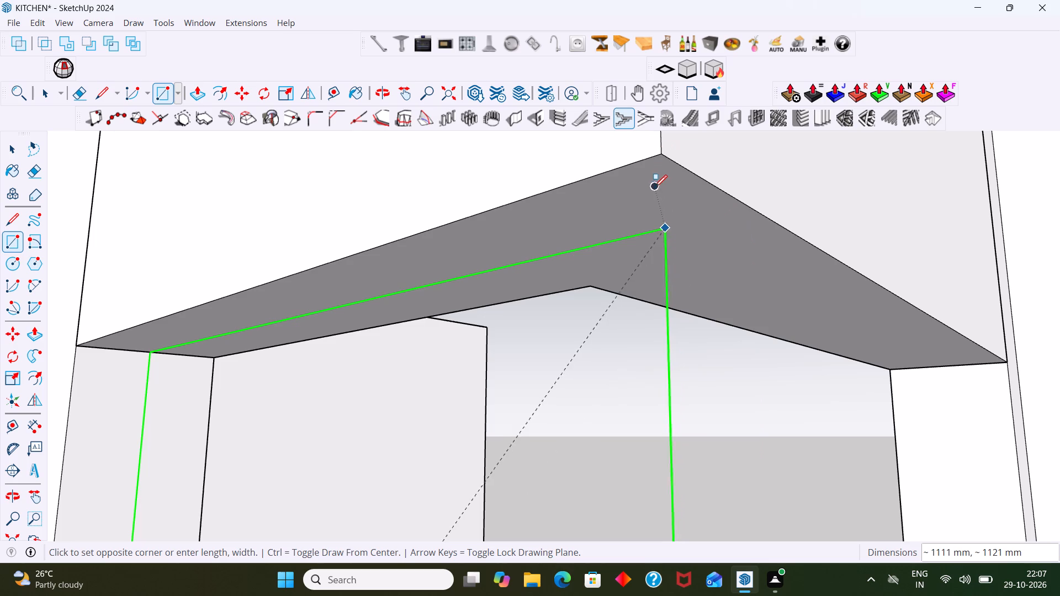
left_click(651, 220)
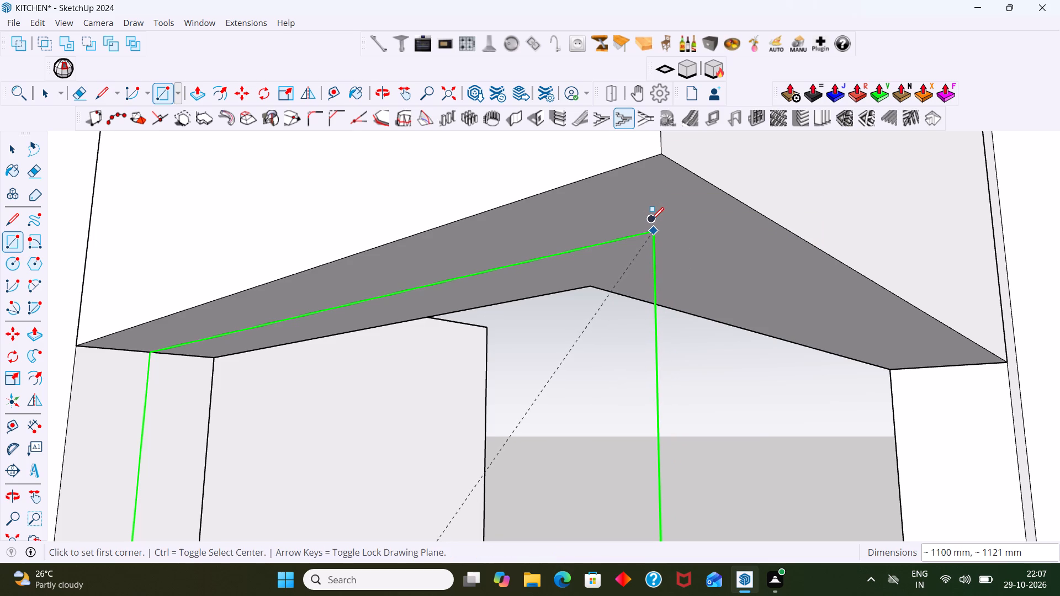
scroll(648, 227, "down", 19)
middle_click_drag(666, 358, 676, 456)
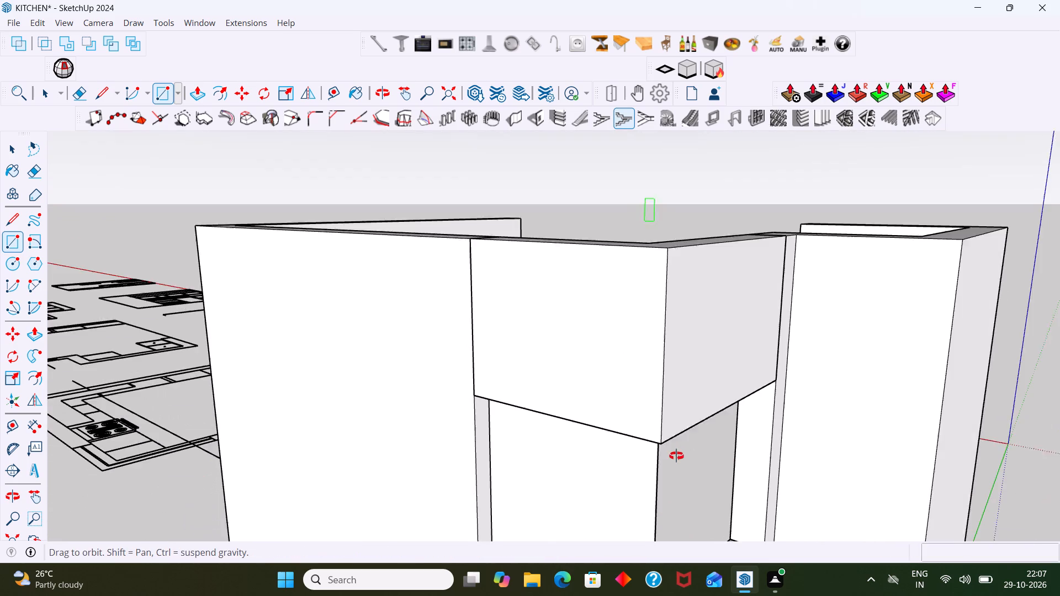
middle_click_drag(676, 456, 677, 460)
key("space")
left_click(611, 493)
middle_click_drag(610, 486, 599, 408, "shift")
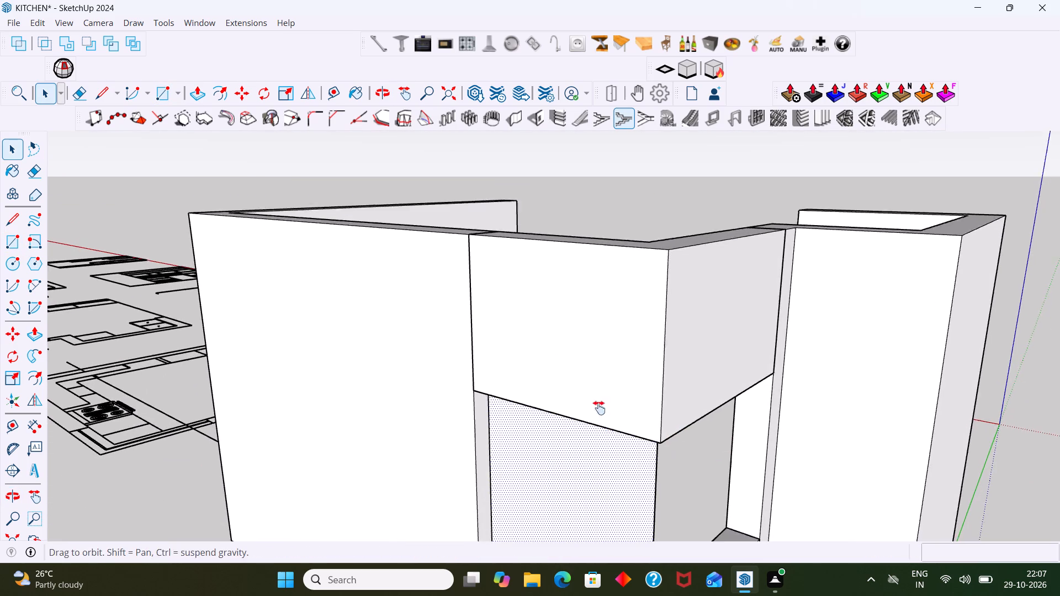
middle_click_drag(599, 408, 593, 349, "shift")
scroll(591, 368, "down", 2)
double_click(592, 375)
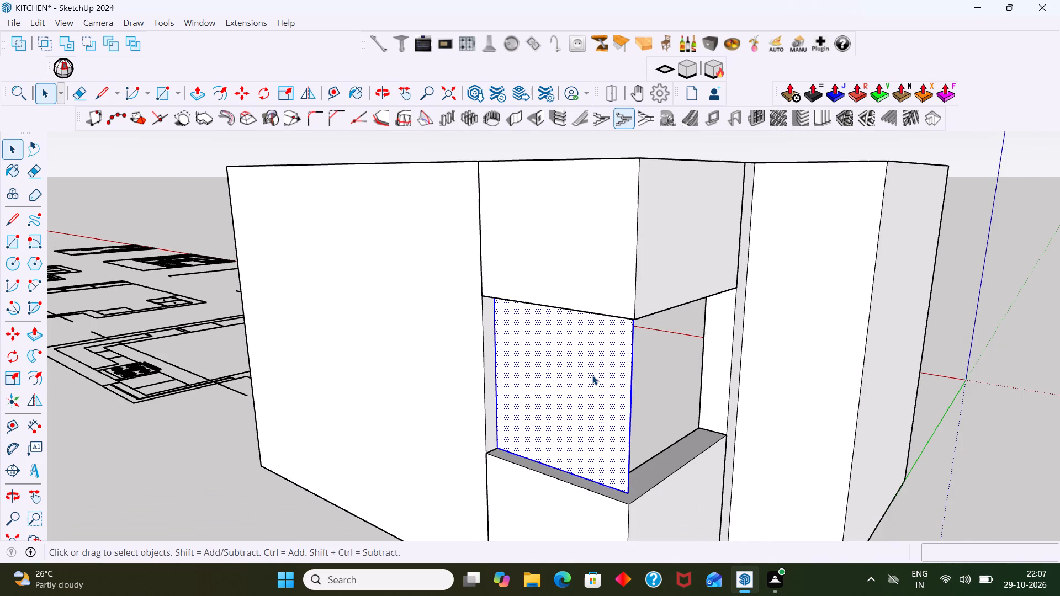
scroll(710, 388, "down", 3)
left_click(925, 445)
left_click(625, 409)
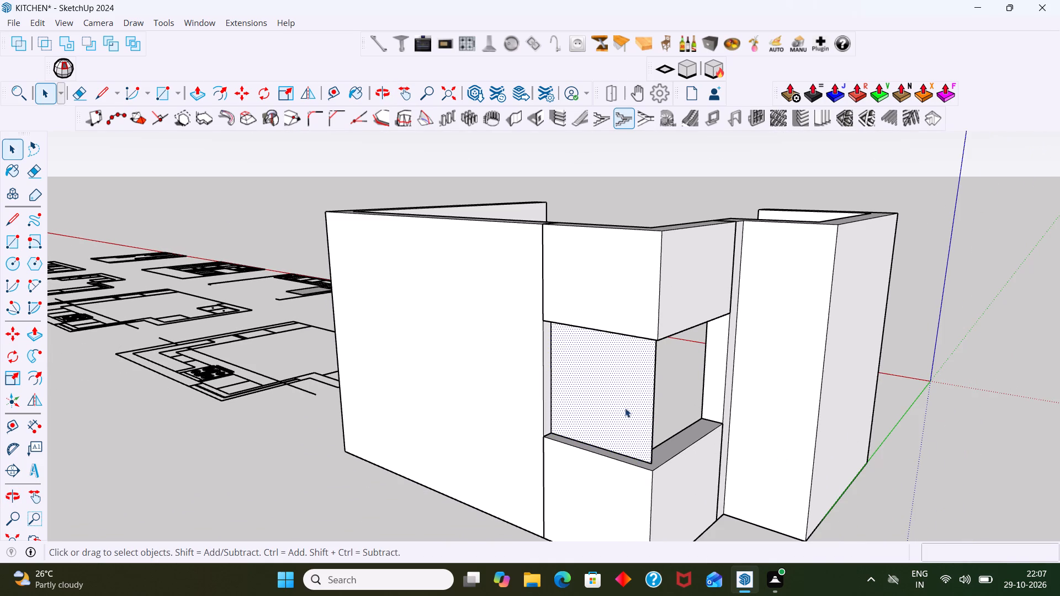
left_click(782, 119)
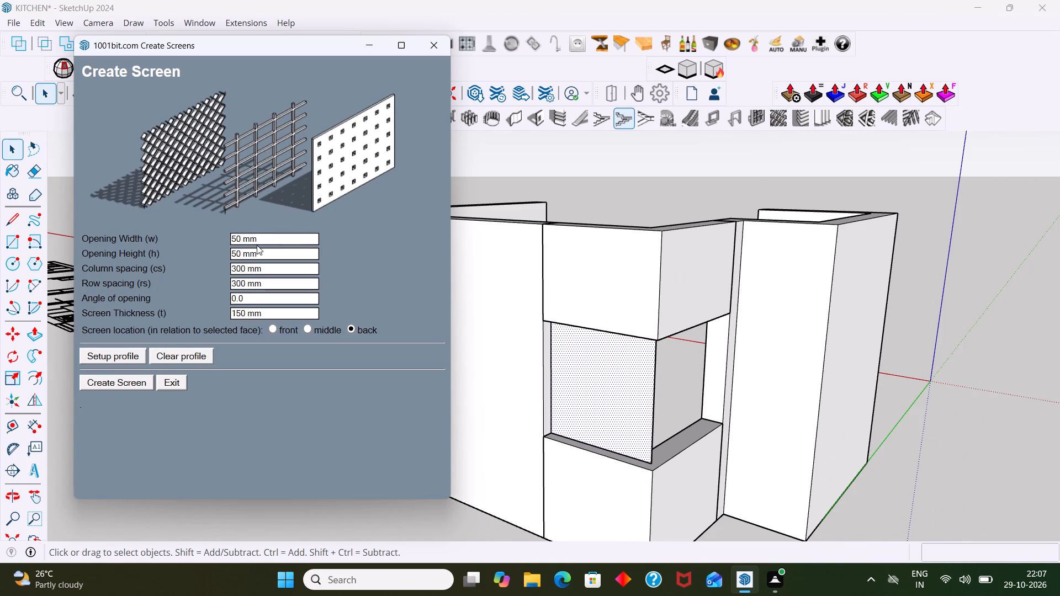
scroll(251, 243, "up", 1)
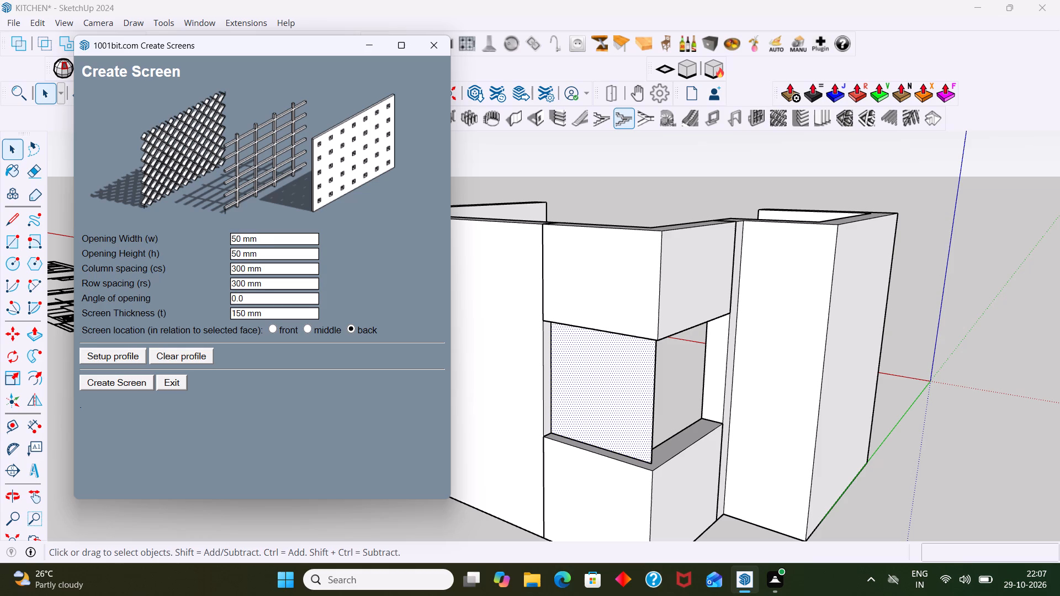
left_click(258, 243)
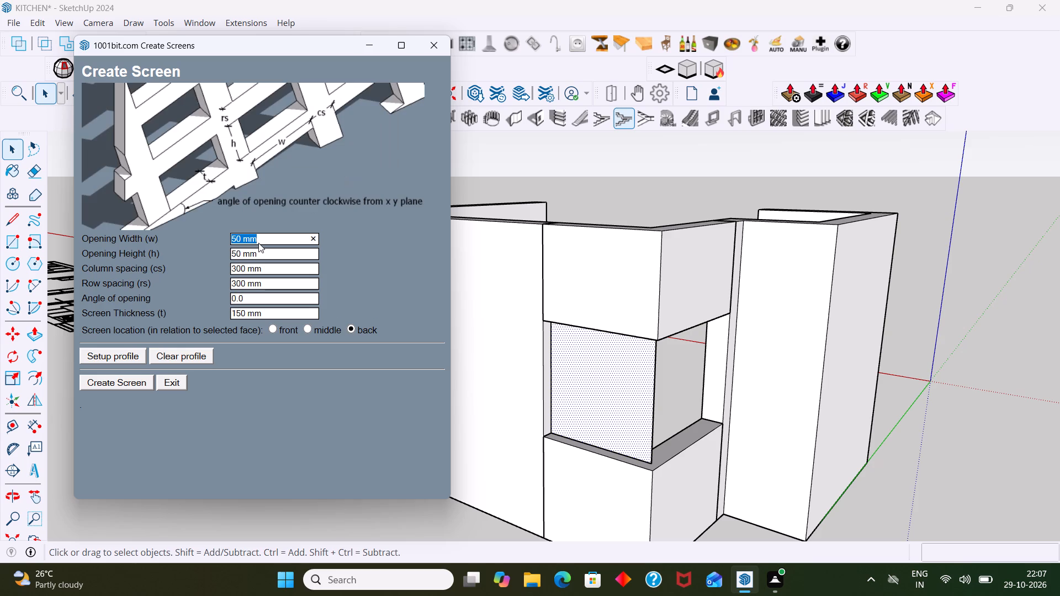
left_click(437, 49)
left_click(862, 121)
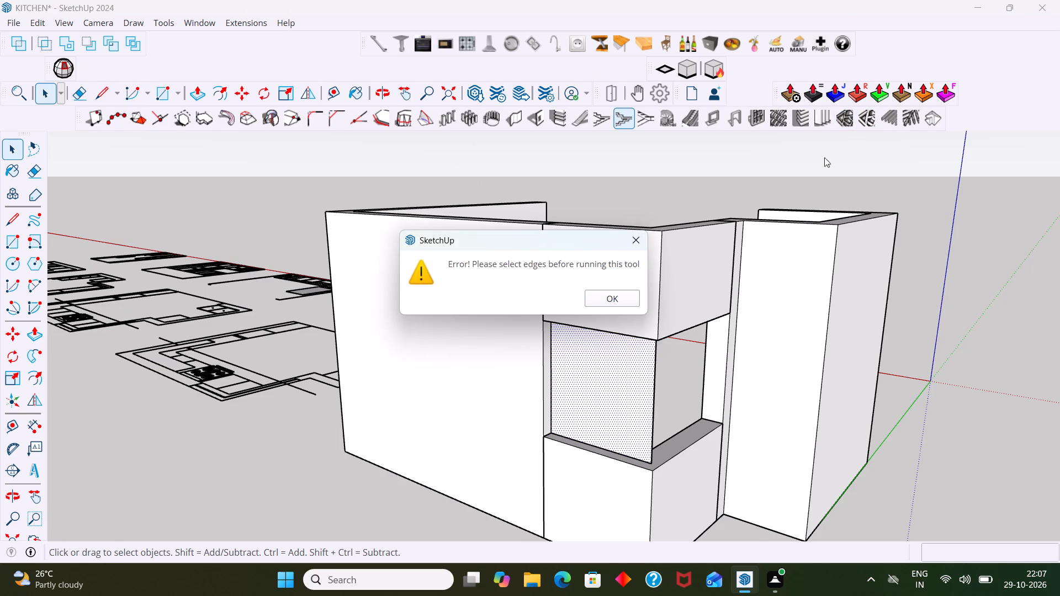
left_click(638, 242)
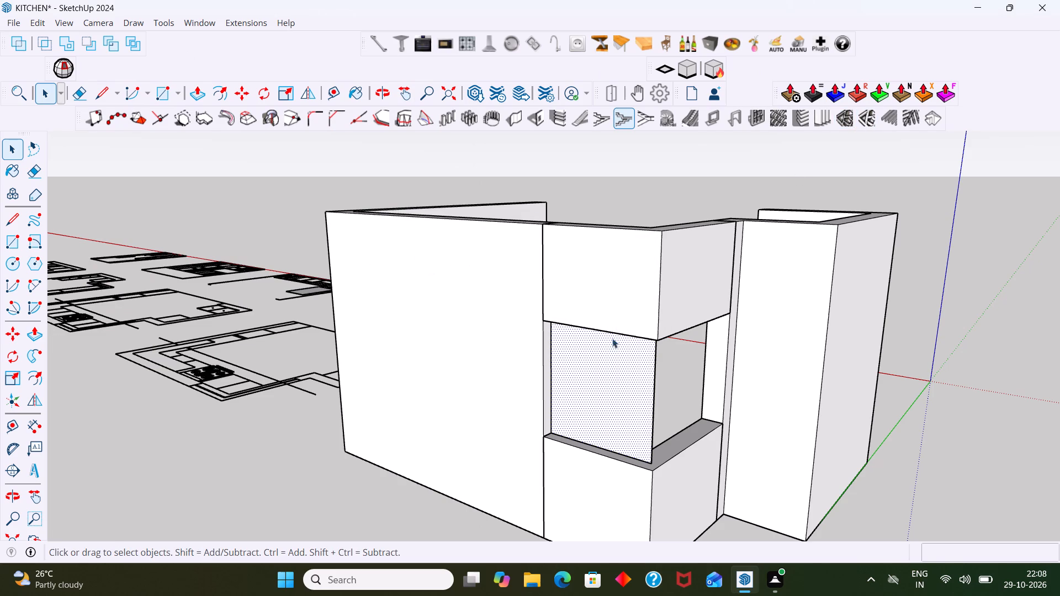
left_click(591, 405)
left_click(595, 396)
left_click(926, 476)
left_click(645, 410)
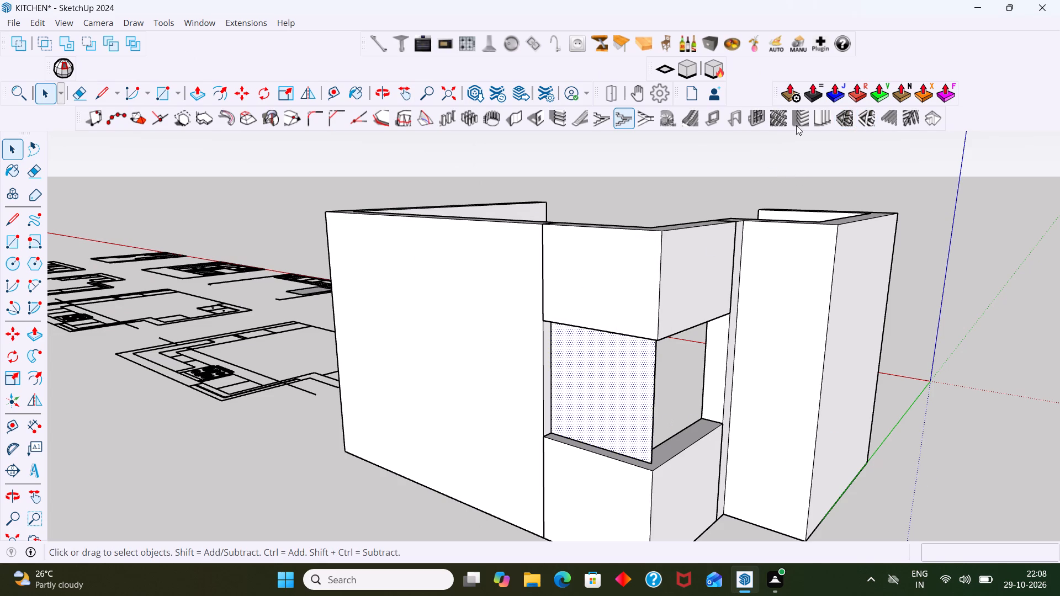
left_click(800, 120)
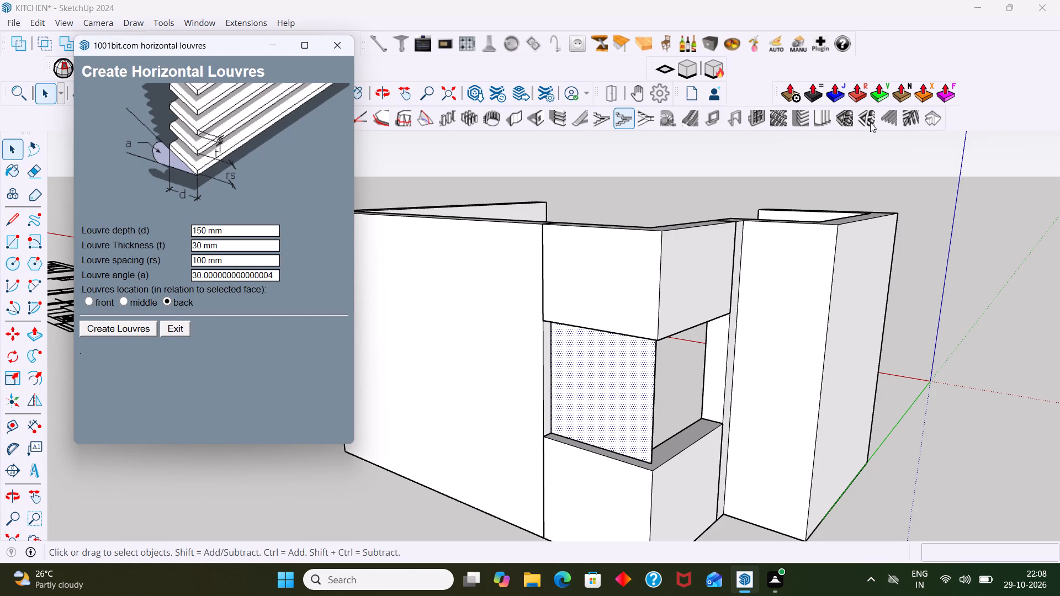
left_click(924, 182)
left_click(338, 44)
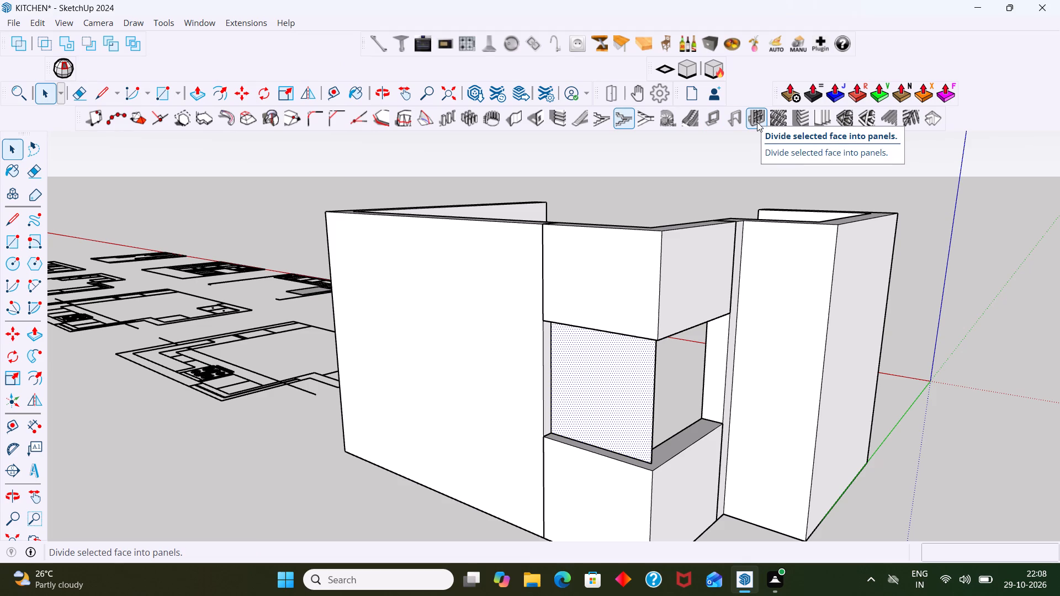
Create a rectangular window frame on the new opening face with Panel Divider, using 2 rows and 1 column.
left_click(570, 365)
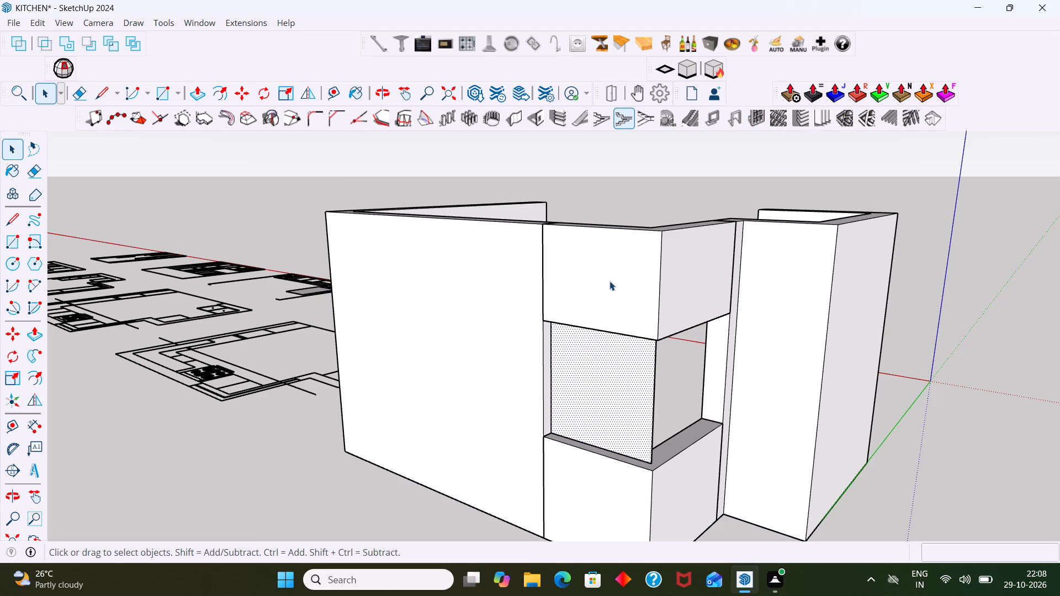
left_click(754, 117)
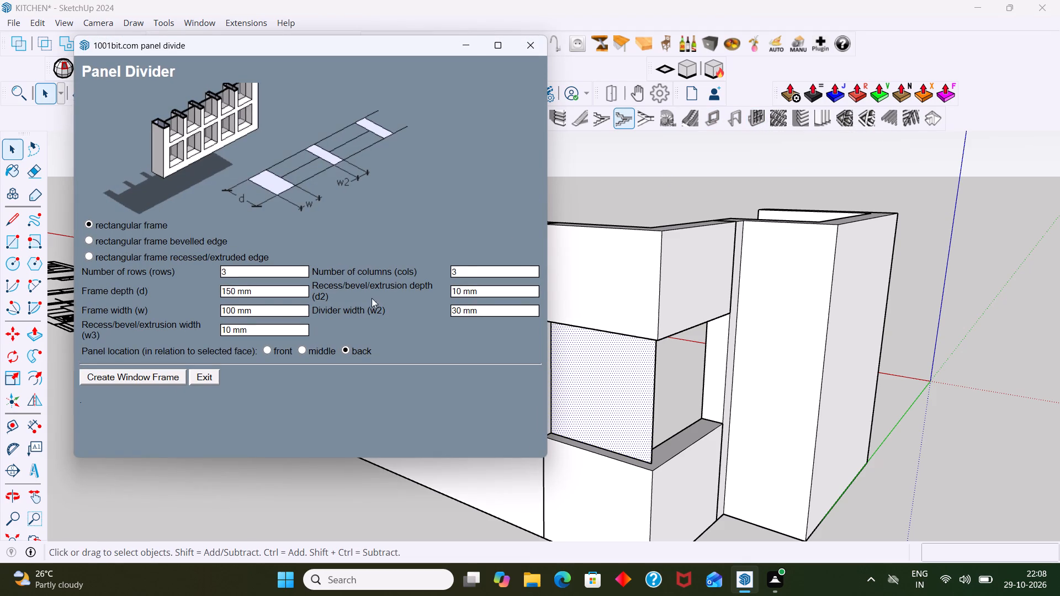
left_click(227, 271)
key("2")
left_click(468, 274)
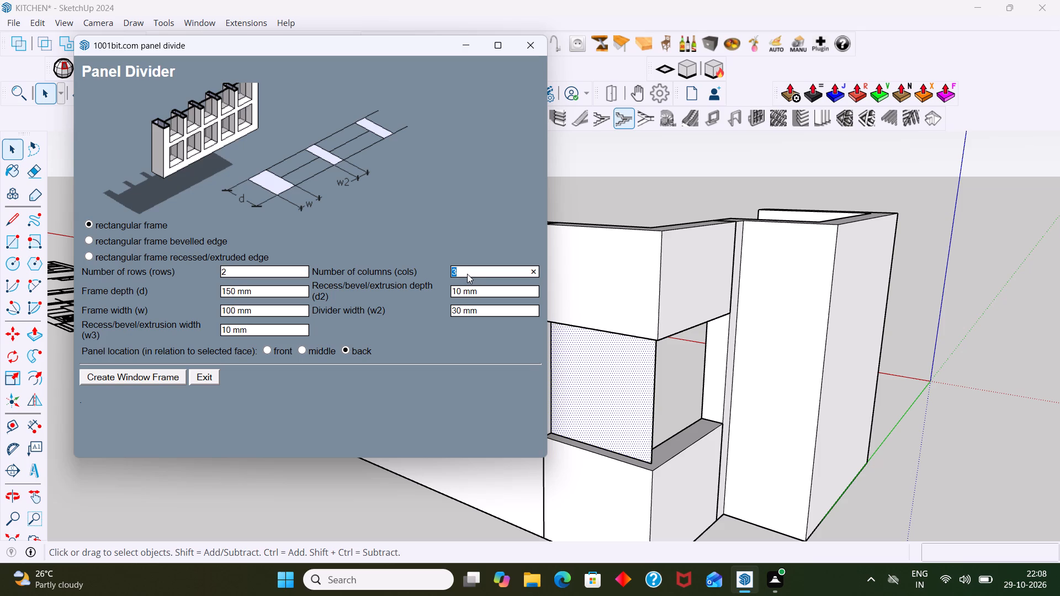
key("1")
left_click(159, 376)
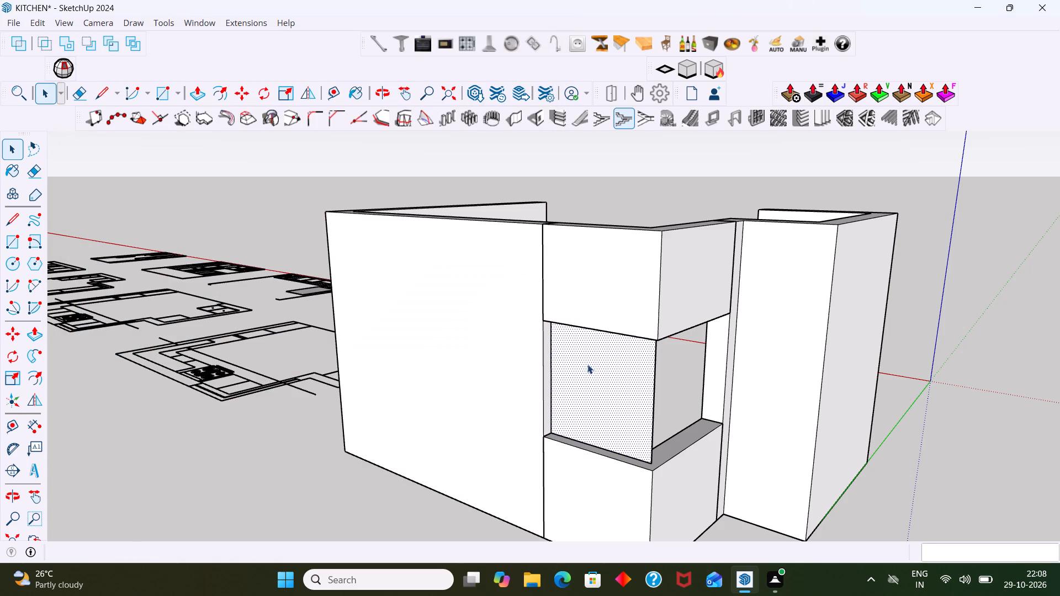
left_click(585, 376)
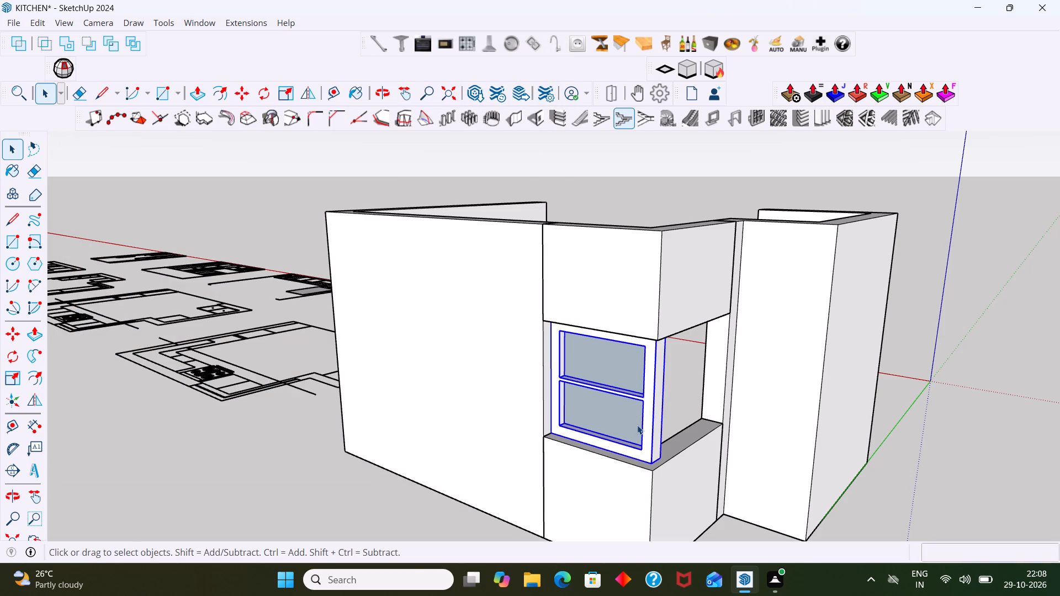
Undo the two-row window frame and recreate it on the same opening face with Panel Divider, using 1 row and 2 columns.
key("ctrl+z")
left_click(630, 426)
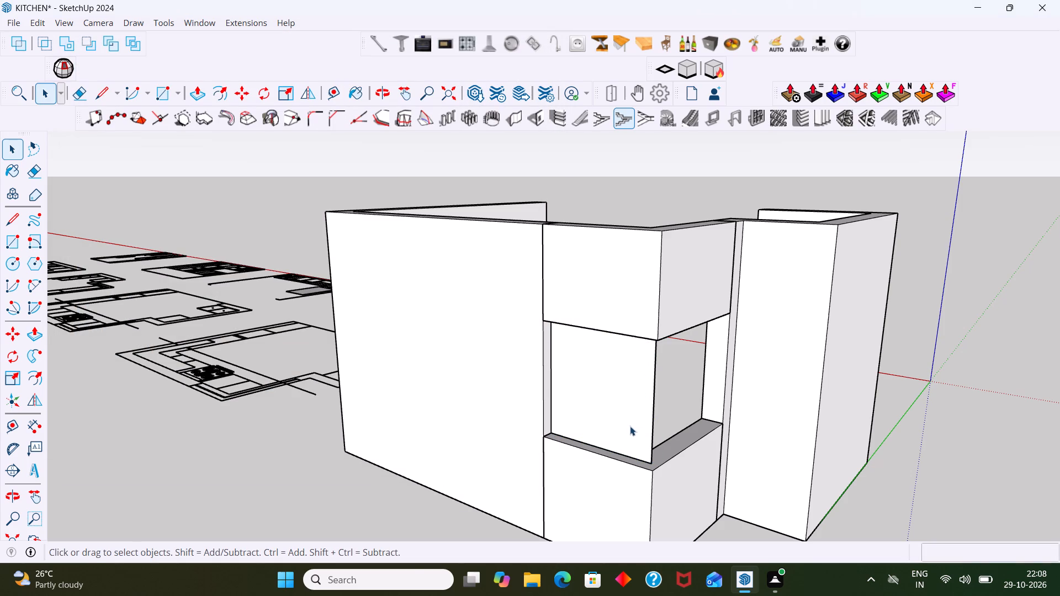
left_click(751, 123)
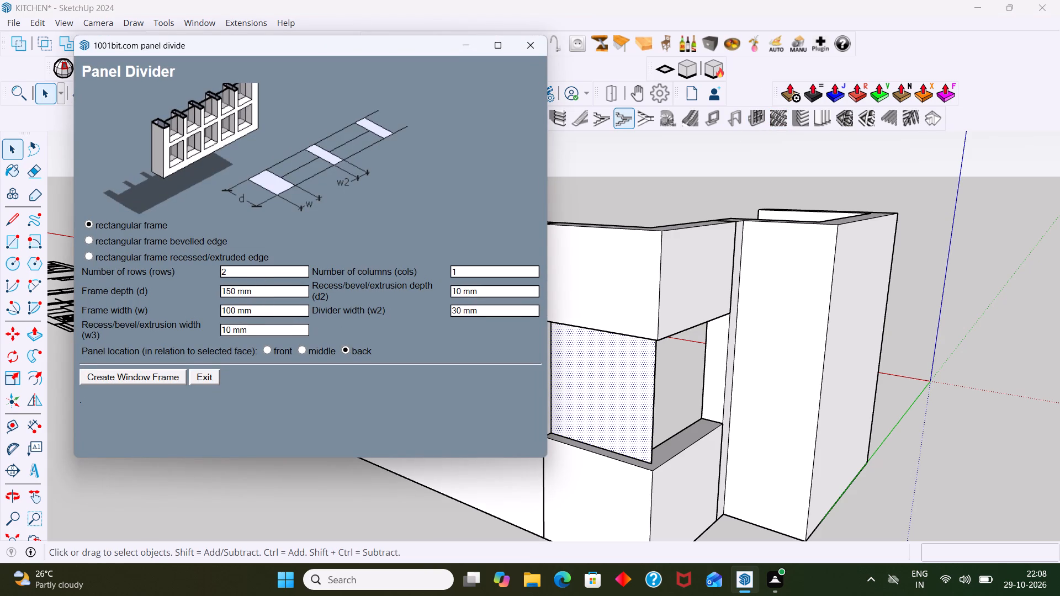
left_click(455, 265)
left_click(252, 277)
key("1")
left_click(459, 265)
key("2")
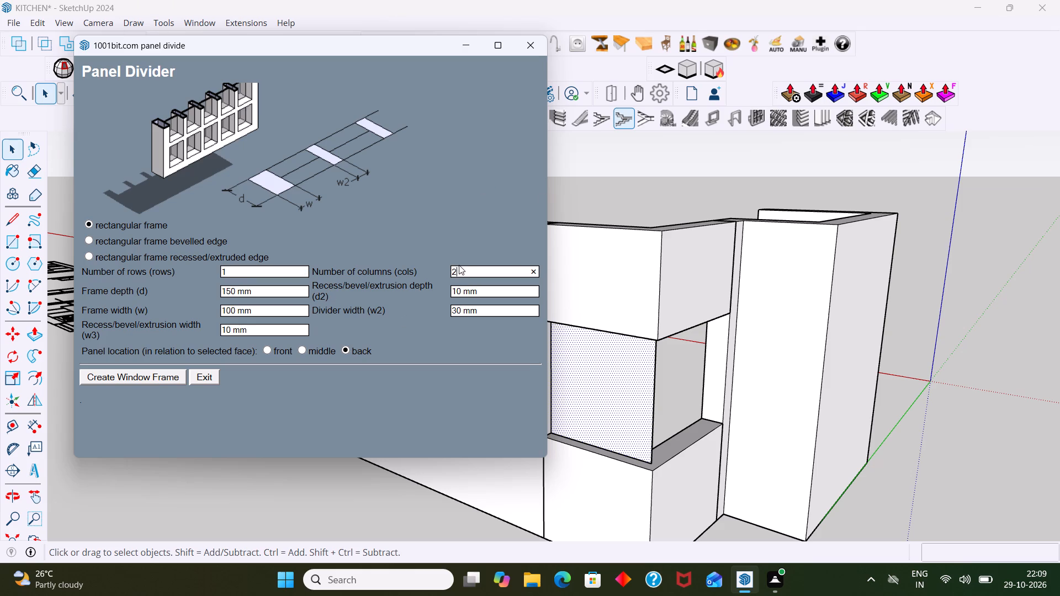
left_click(166, 375)
left_click(564, 376)
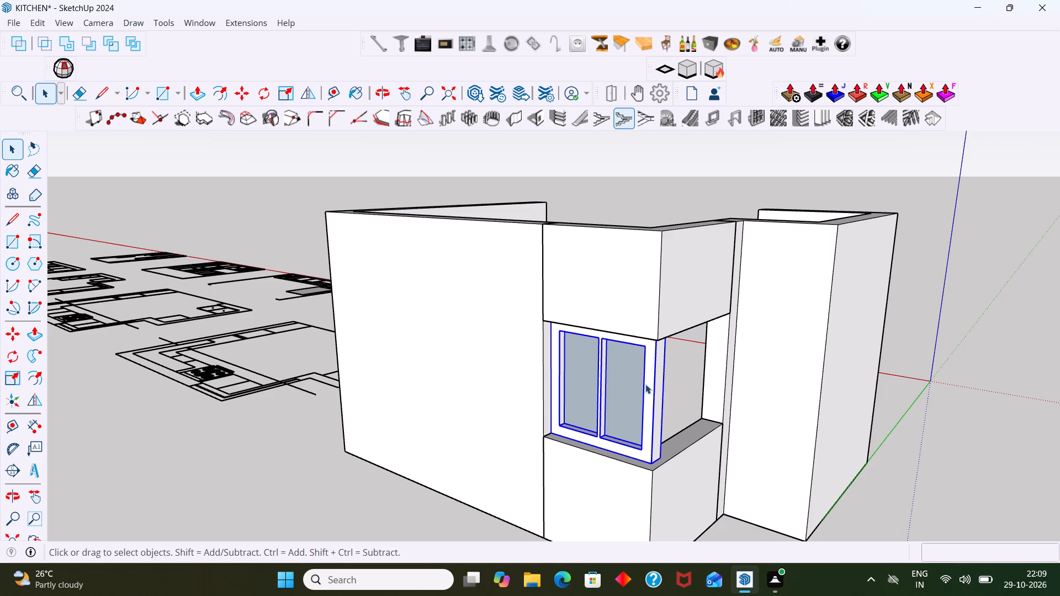
middle_click_drag(659, 388, 470, 400)
scroll(455, 398, "up", 4)
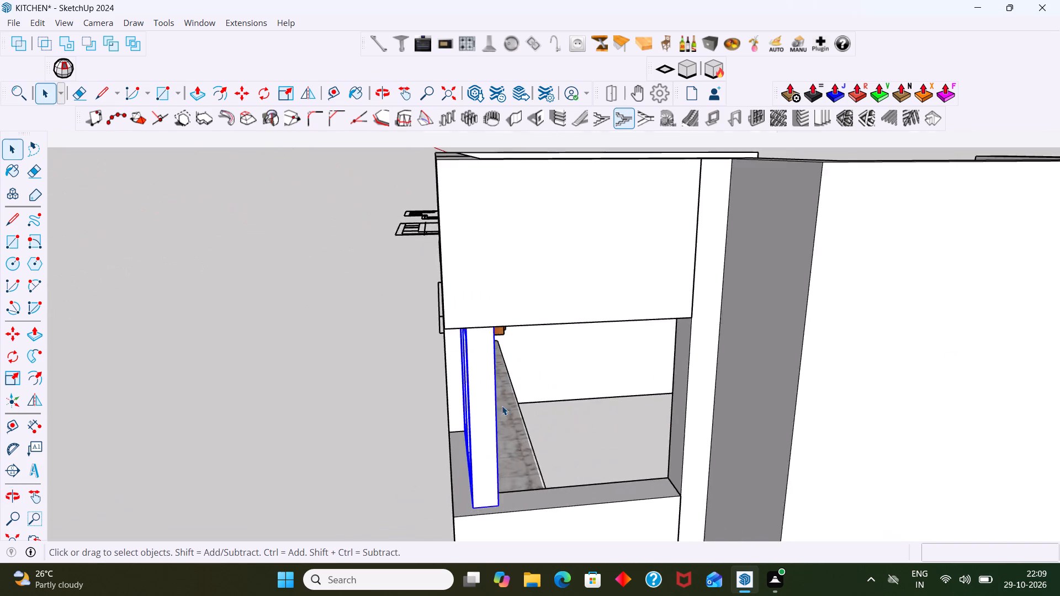
scroll(502, 406, "up", 2)
middle_click_drag(503, 406, 632, 391)
scroll(674, 396, "up", 2)
scroll(676, 396, "down", 5)
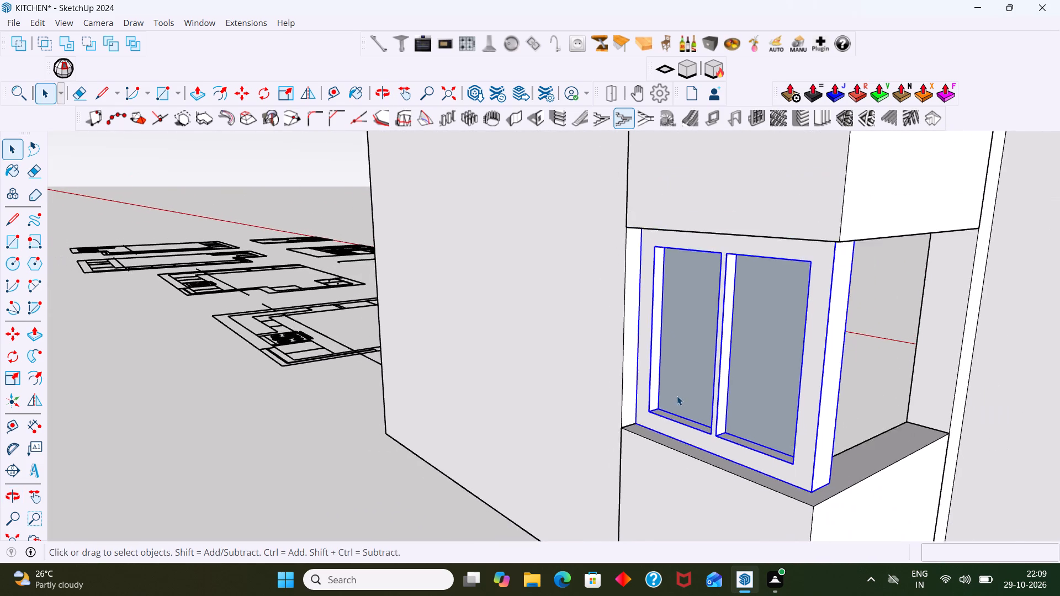
scroll(677, 396, "down", 11)
left_click(1014, 429)
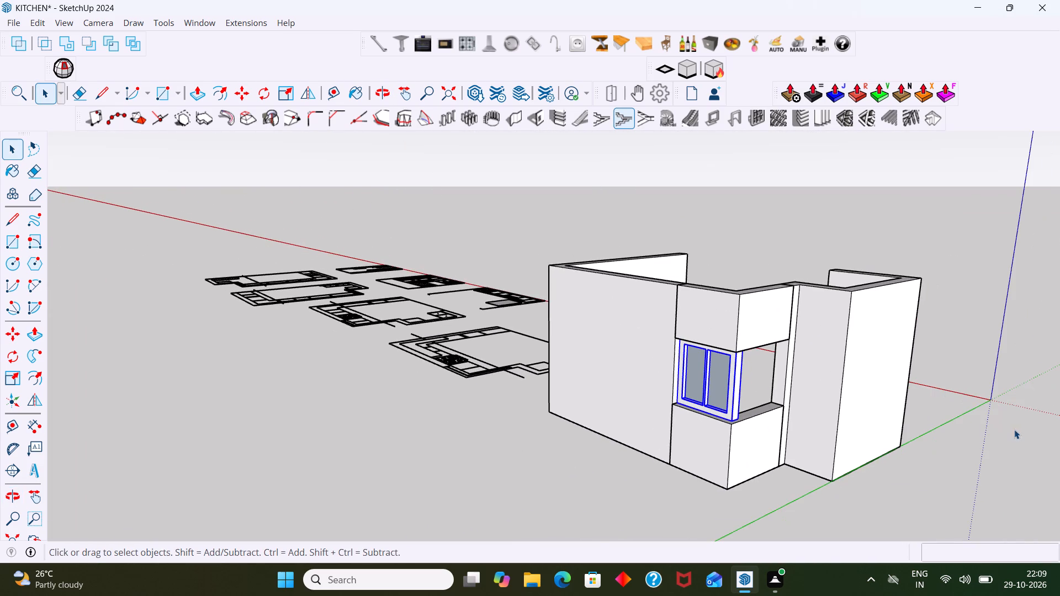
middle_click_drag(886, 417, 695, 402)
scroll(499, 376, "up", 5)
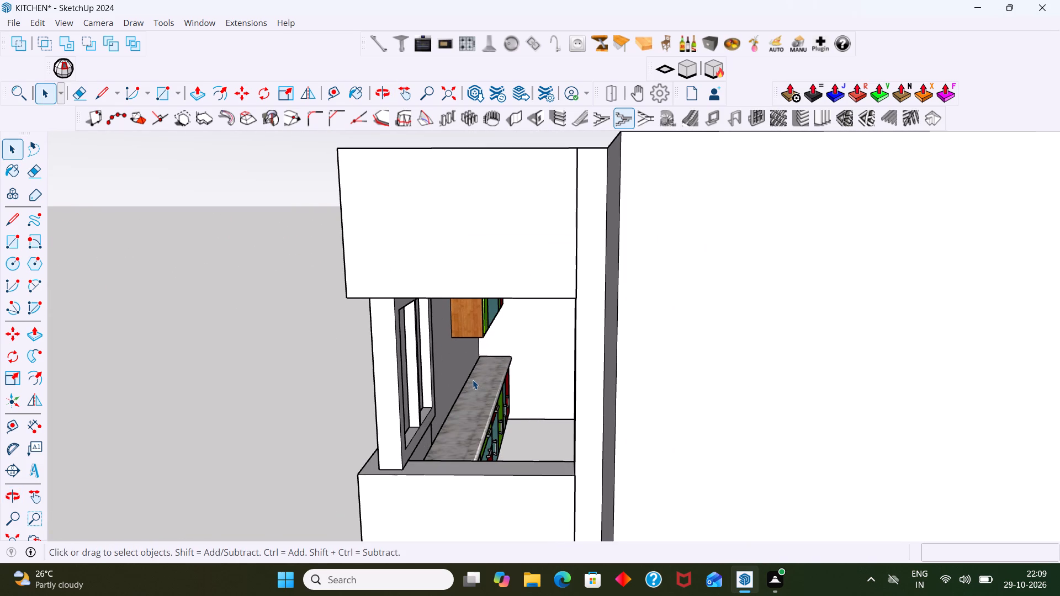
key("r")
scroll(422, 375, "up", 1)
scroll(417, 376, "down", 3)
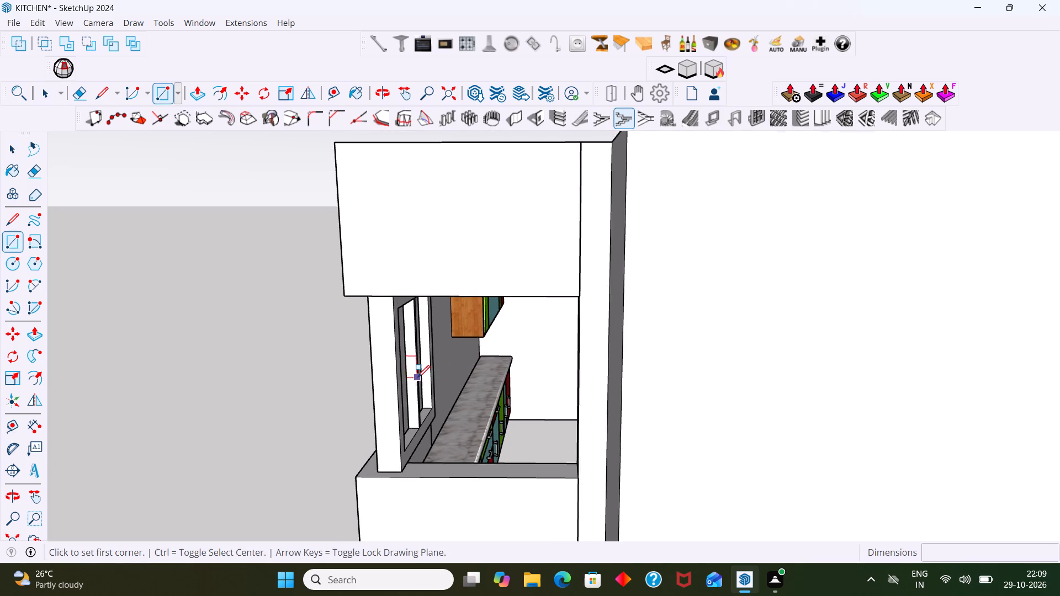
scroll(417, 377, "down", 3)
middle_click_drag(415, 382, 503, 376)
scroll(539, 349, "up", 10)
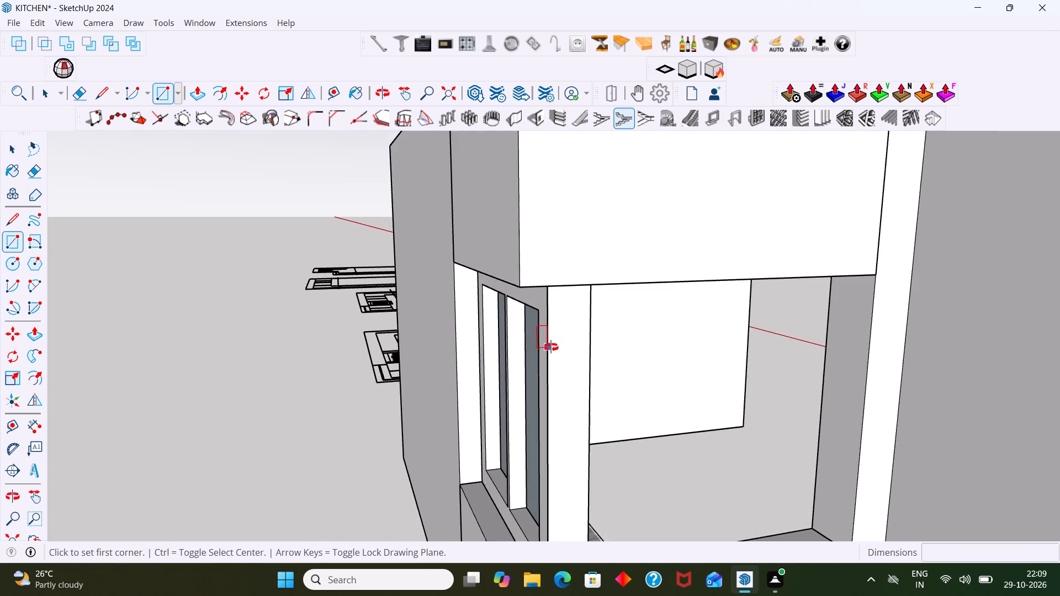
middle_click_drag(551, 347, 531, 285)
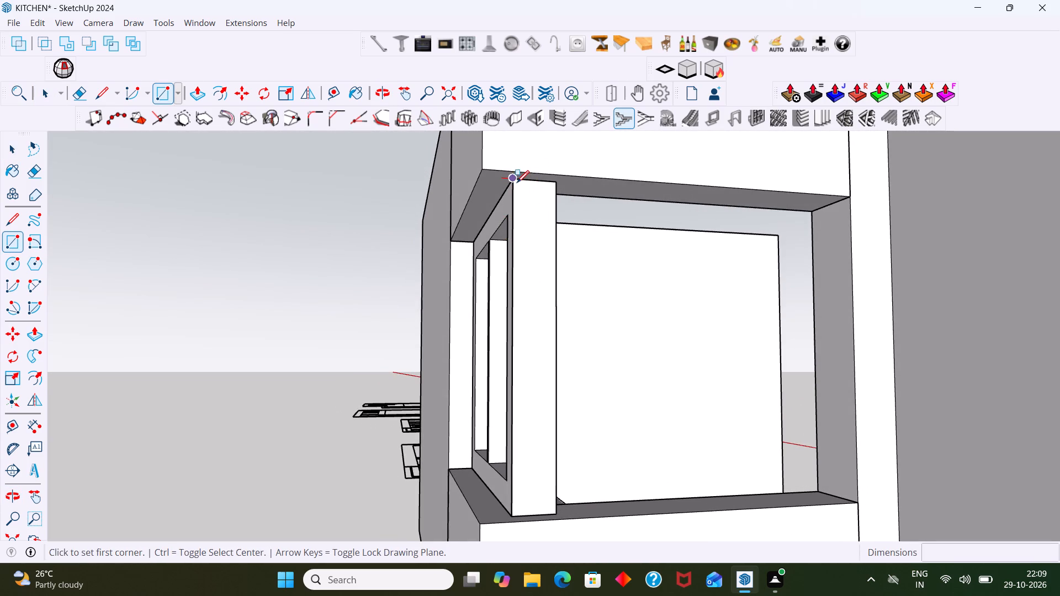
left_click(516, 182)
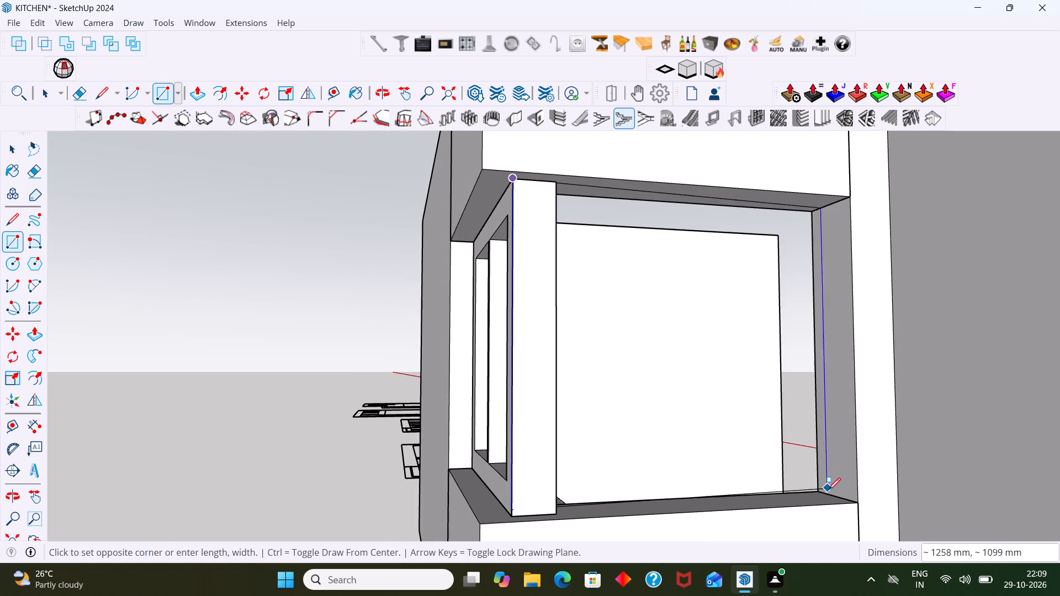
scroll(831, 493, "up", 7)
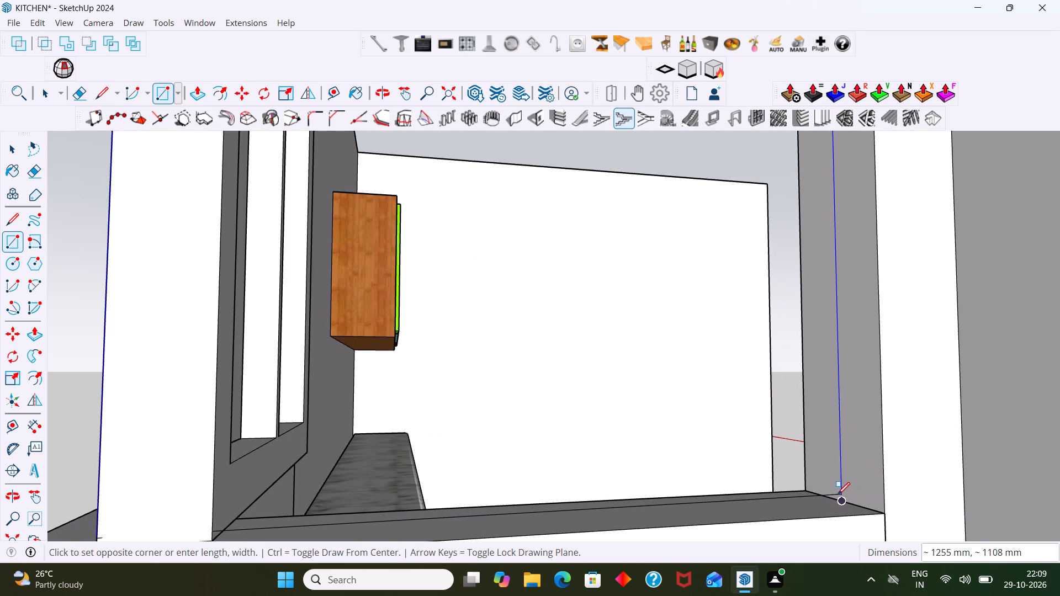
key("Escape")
Draw a vertical rectangle, about 1170 by 1110 mm, across the adjacent opening from the midpoint of the jamb's bottom edge to the corner frame's top edge.
left_click(848, 500)
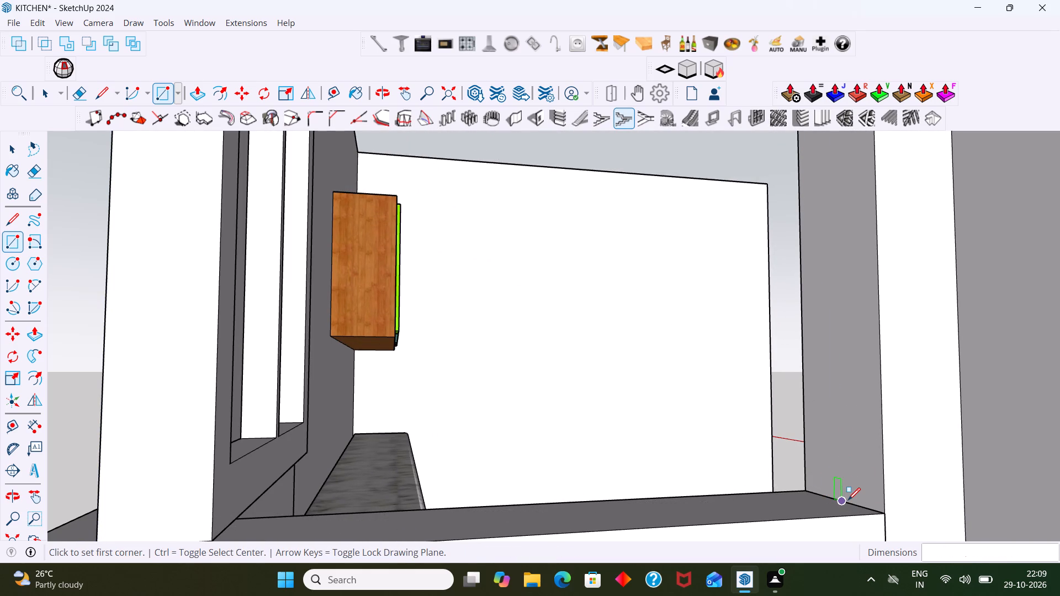
scroll(563, 364, "down", 6)
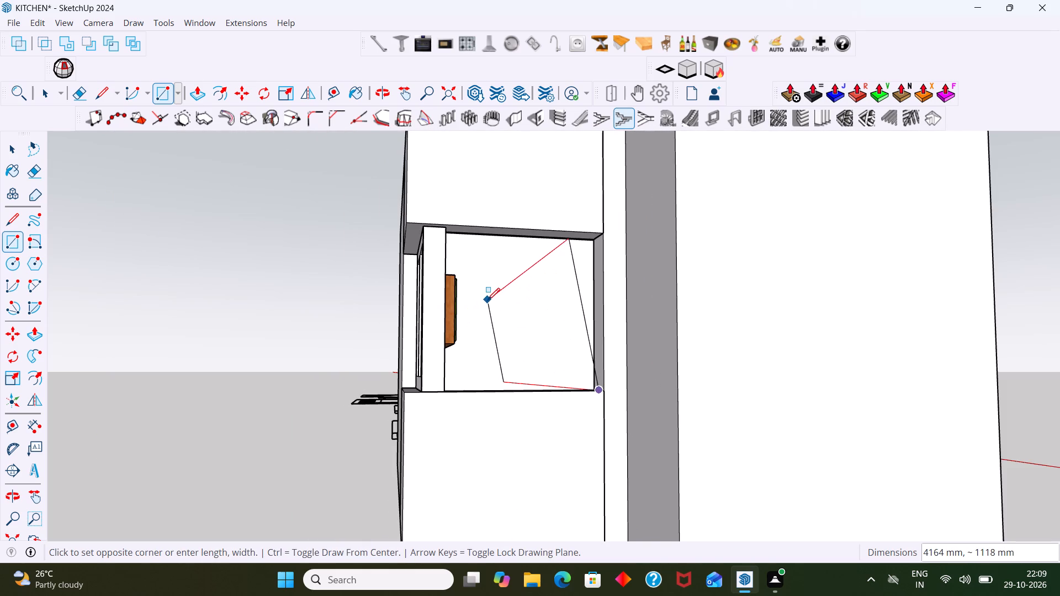
key("Left")
key("Right")
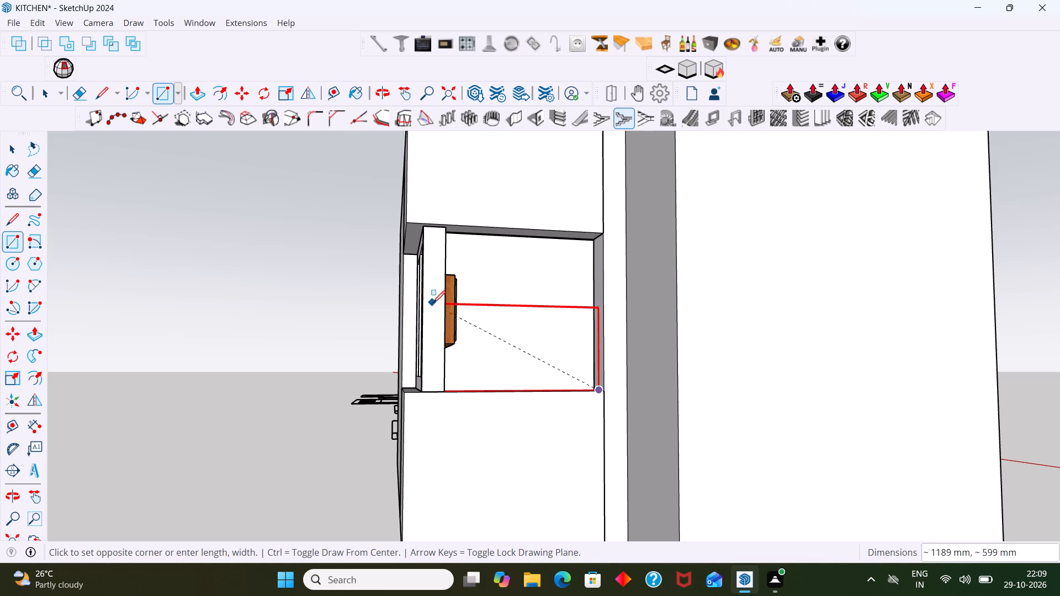
scroll(428, 263, "up", 15)
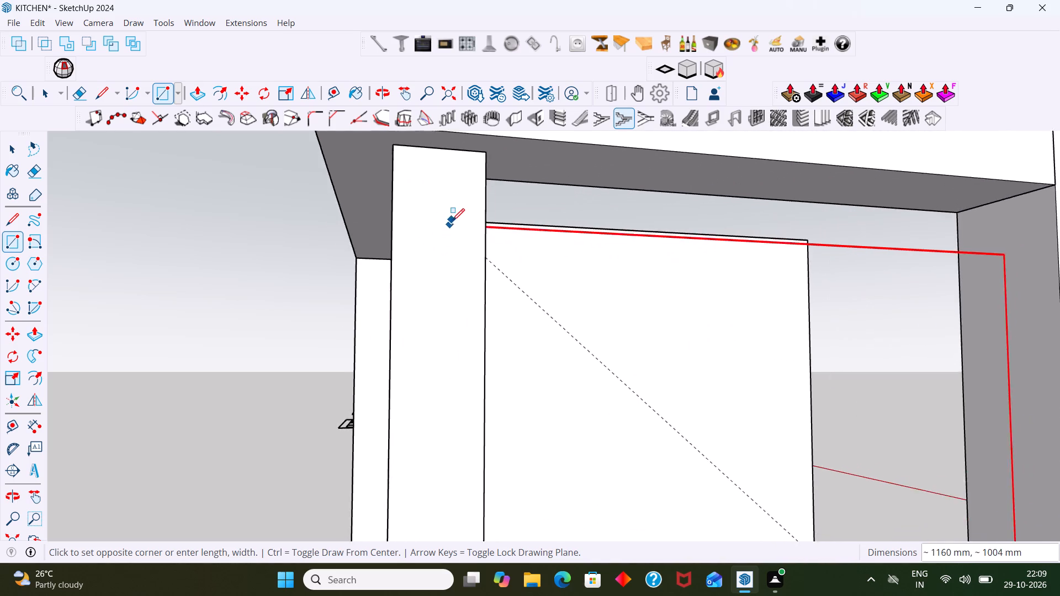
scroll(452, 221, "up", 2)
scroll(463, 165, "down", 13)
middle_click_drag(443, 215, 441, 227)
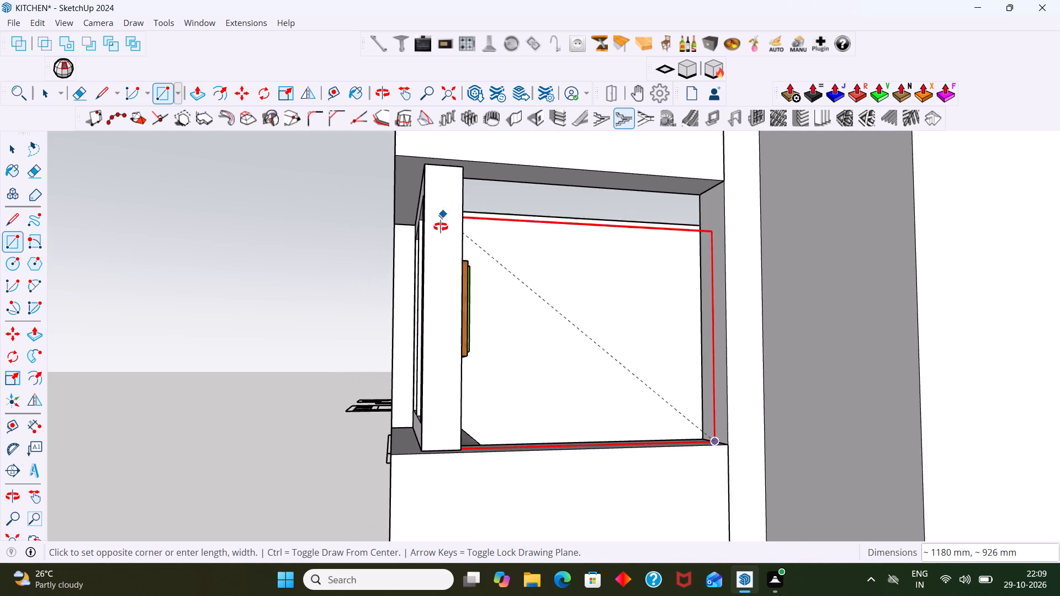
middle_click_drag(441, 227, 361, 280)
scroll(352, 282, "up", 1)
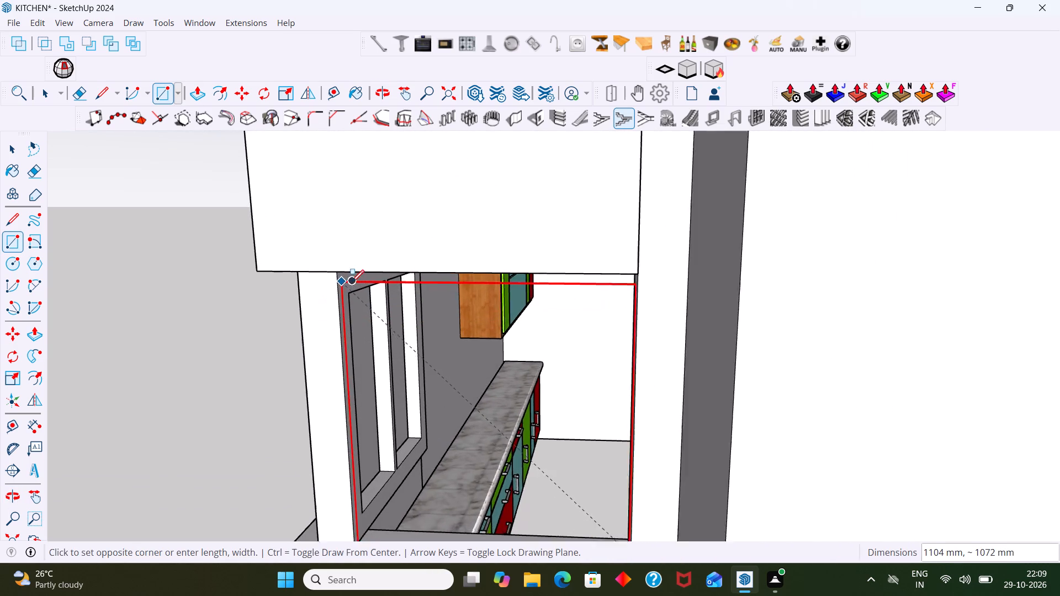
scroll(352, 282, "up", 17)
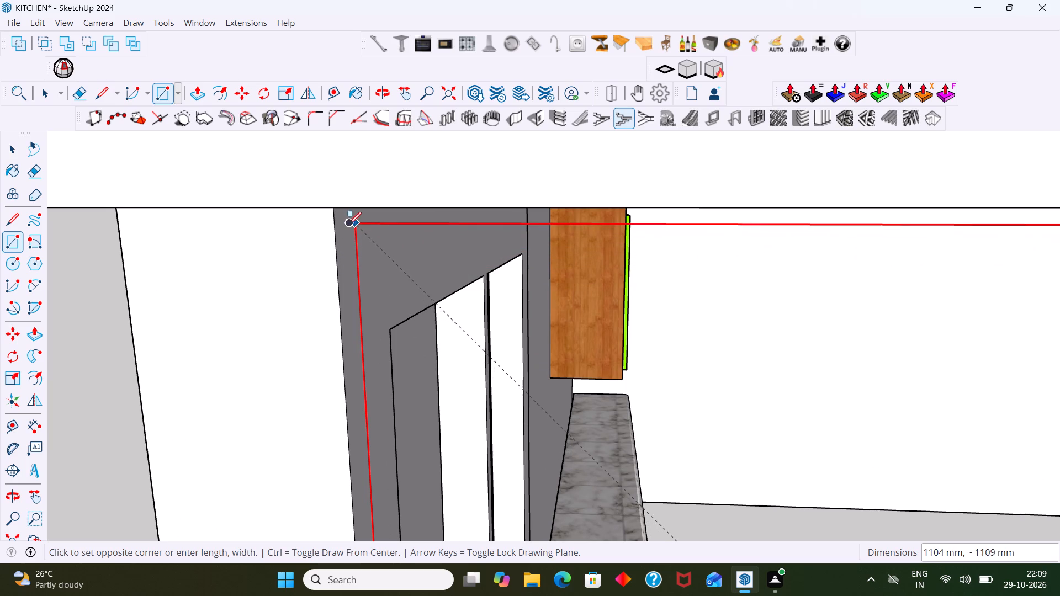
middle_click_drag(347, 222, 380, 219)
scroll(319, 248, "down", 7)
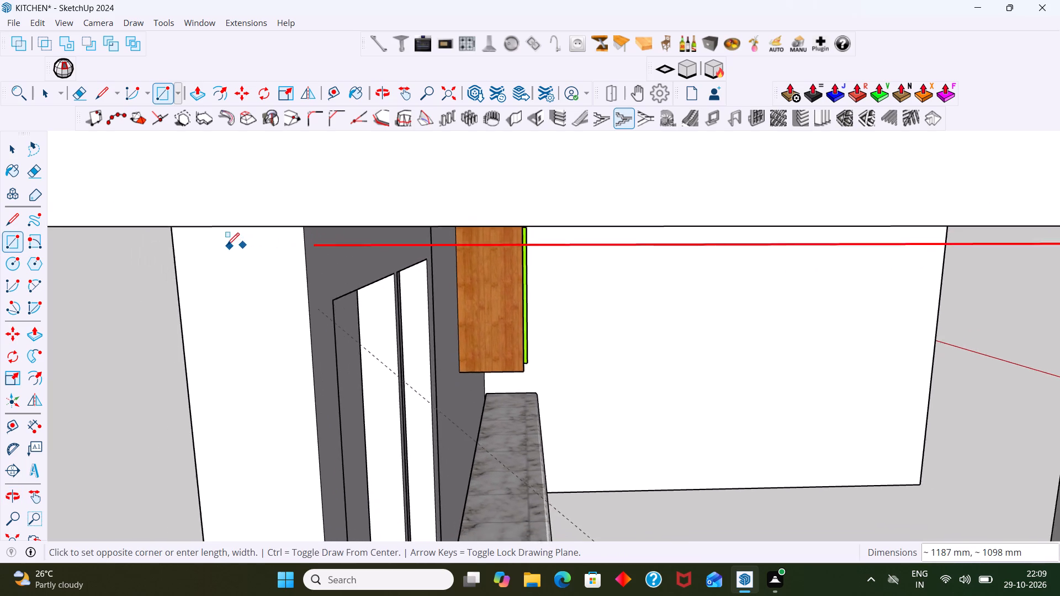
scroll(227, 245, "down", 5)
middle_click_drag(232, 237, 258, 203)
scroll(266, 201, "up", 3)
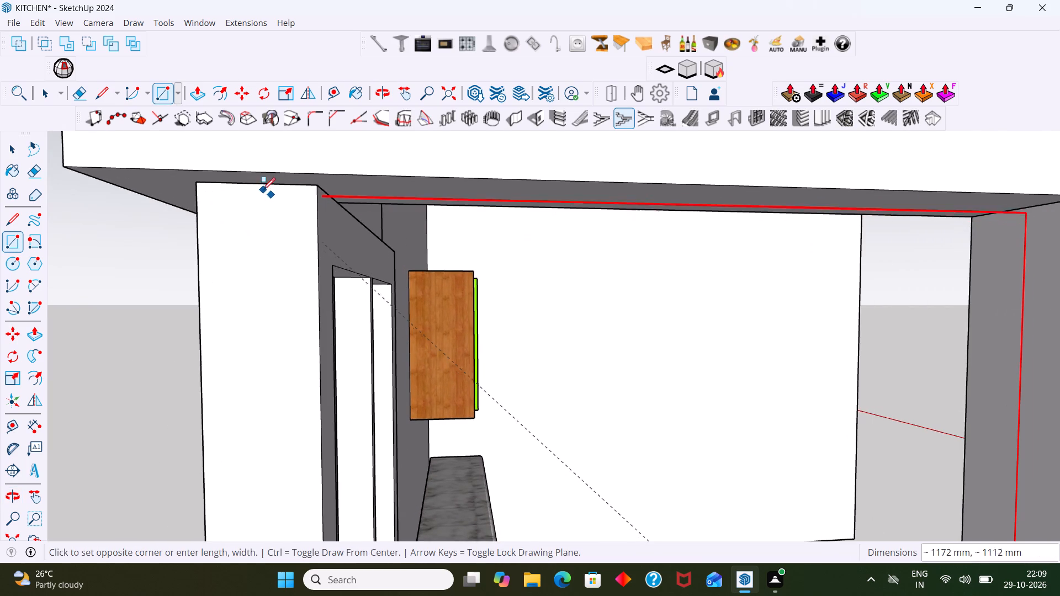
left_click(258, 184)
key("space")
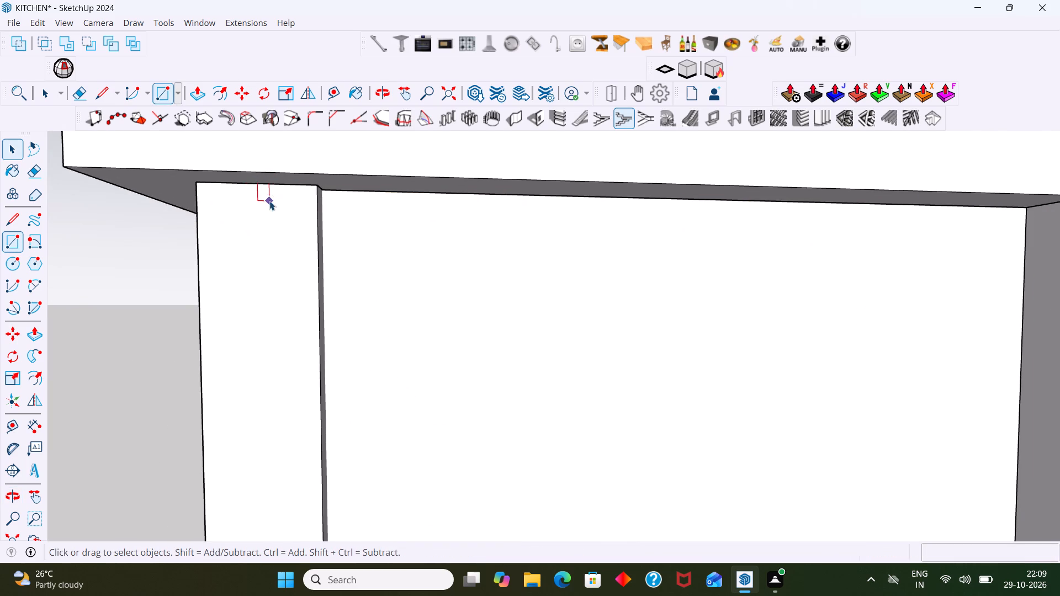
Create a rectangular window frame on the second opening face with Panel Divider, using 1 row and 2 columns.
scroll(340, 242, "down", 16)
left_click(420, 357)
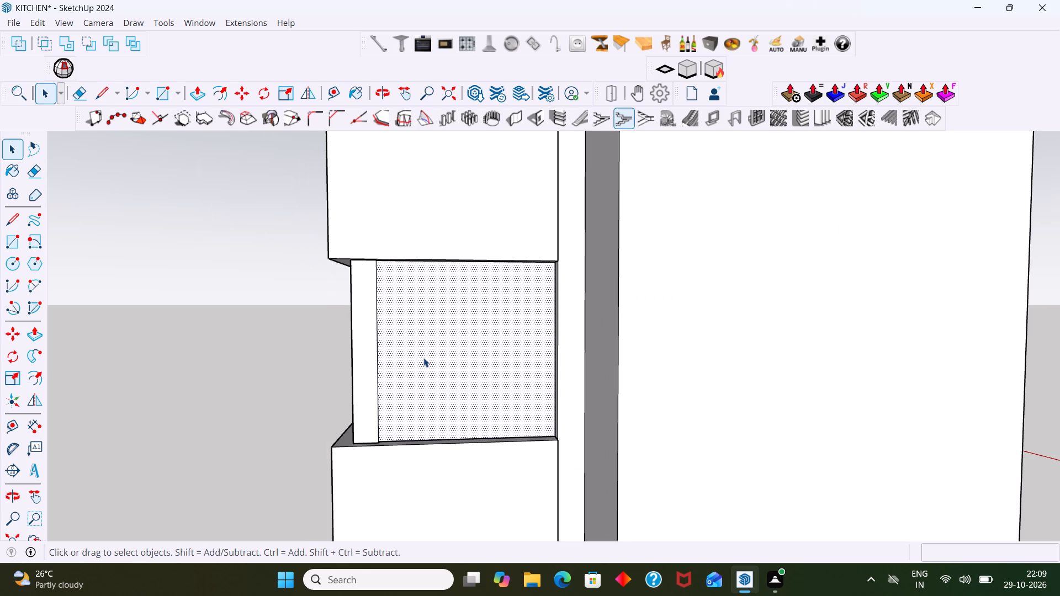
middle_click_drag(447, 354, 452, 377)
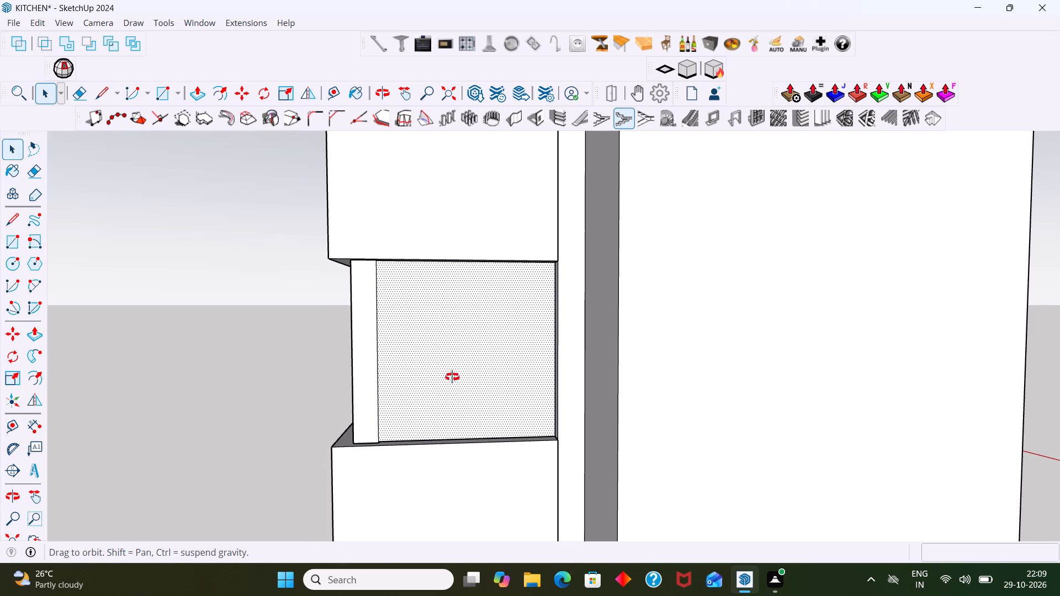
middle_click_drag(452, 377, 388, 410)
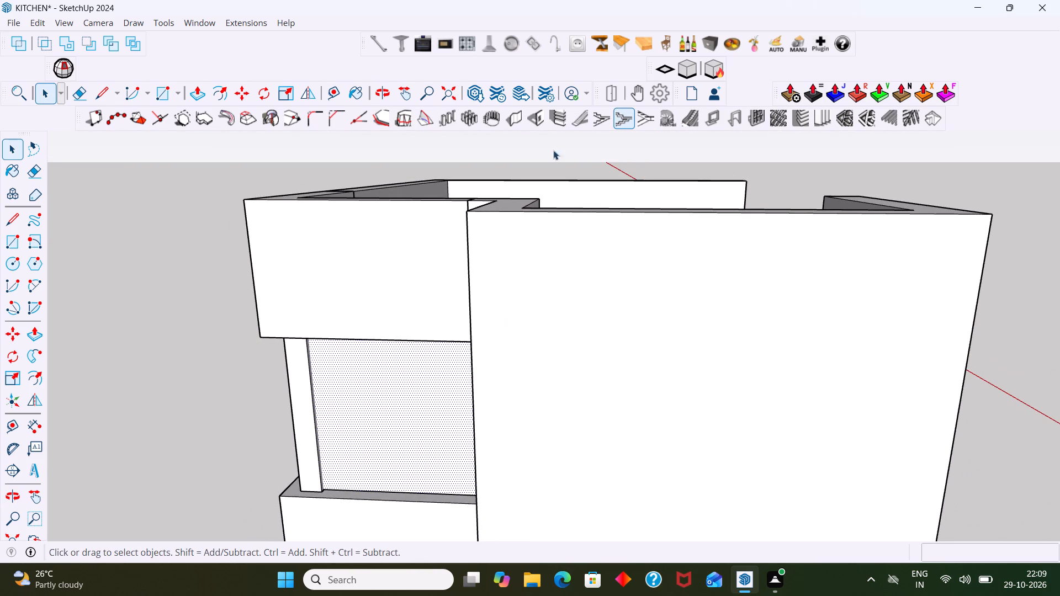
left_click(753, 114)
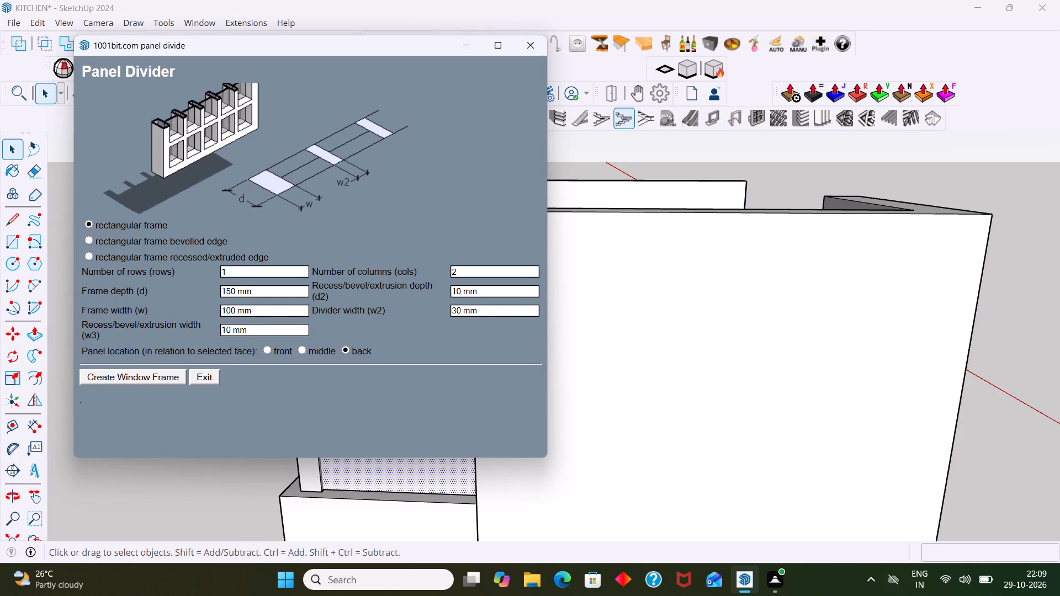
left_click(176, 378)
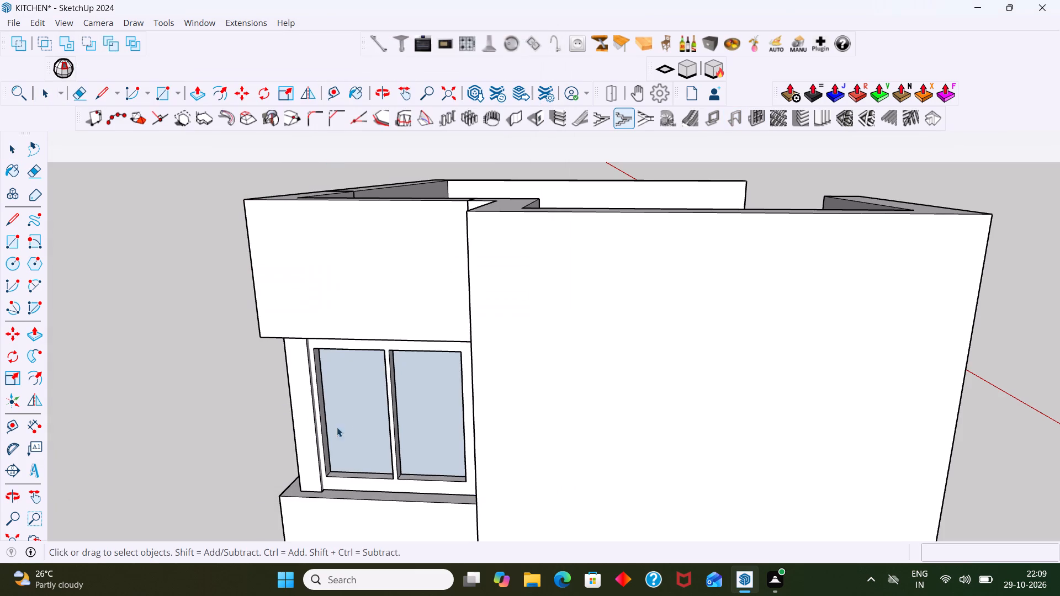
Examine the corner where the two window frames meet, from the lintel down to the sill.
scroll(349, 427, "down", 1)
middle_click_drag(329, 423, 453, 406)
scroll(474, 415, "up", 3)
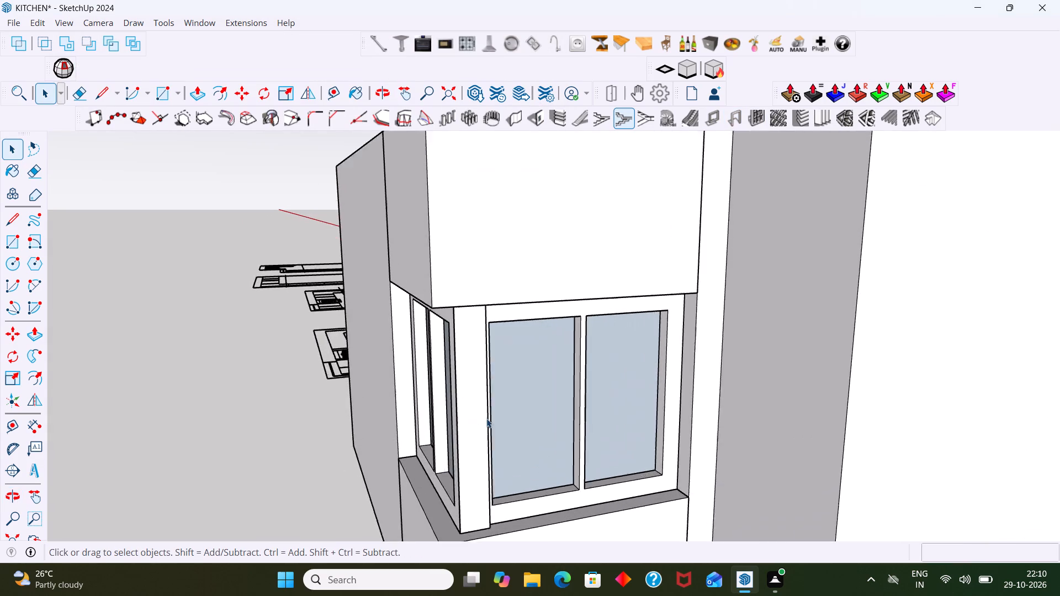
scroll(486, 418, "up", 3)
middle_click_drag(493, 418, 352, 412)
scroll(250, 384, "up", 5)
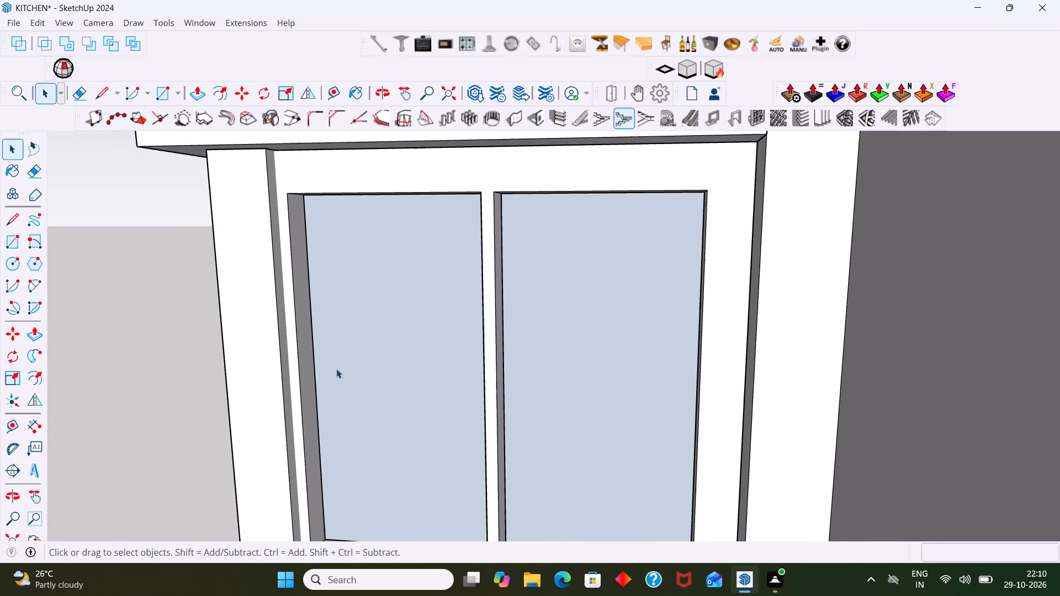
scroll(336, 369, "down", 5)
middle_click_drag(332, 371, 271, 413)
scroll(268, 499, "up", 10)
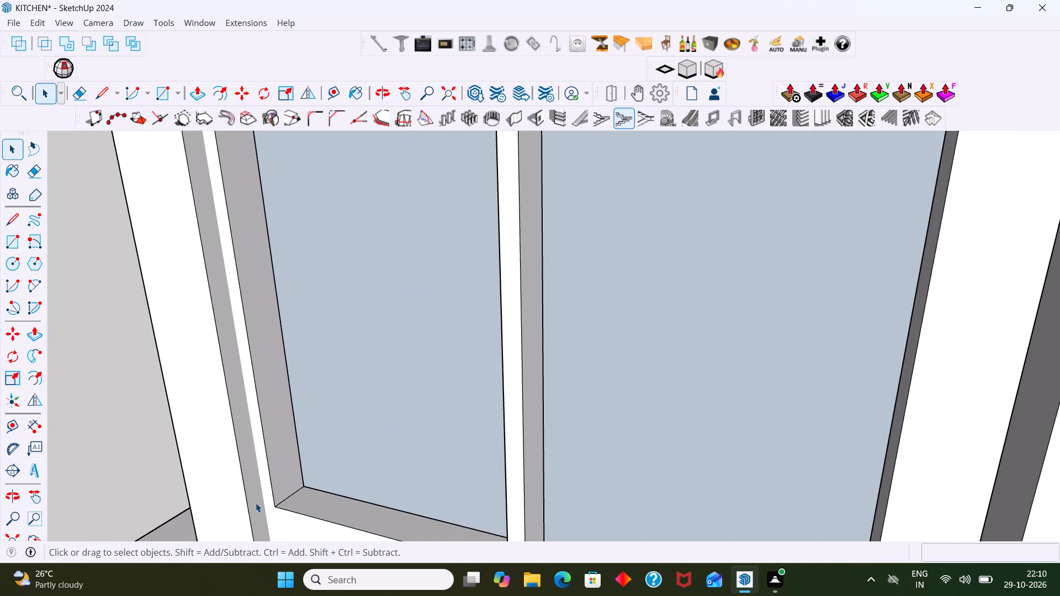
scroll(254, 503, "up", 1)
scroll(240, 498, "down", 8)
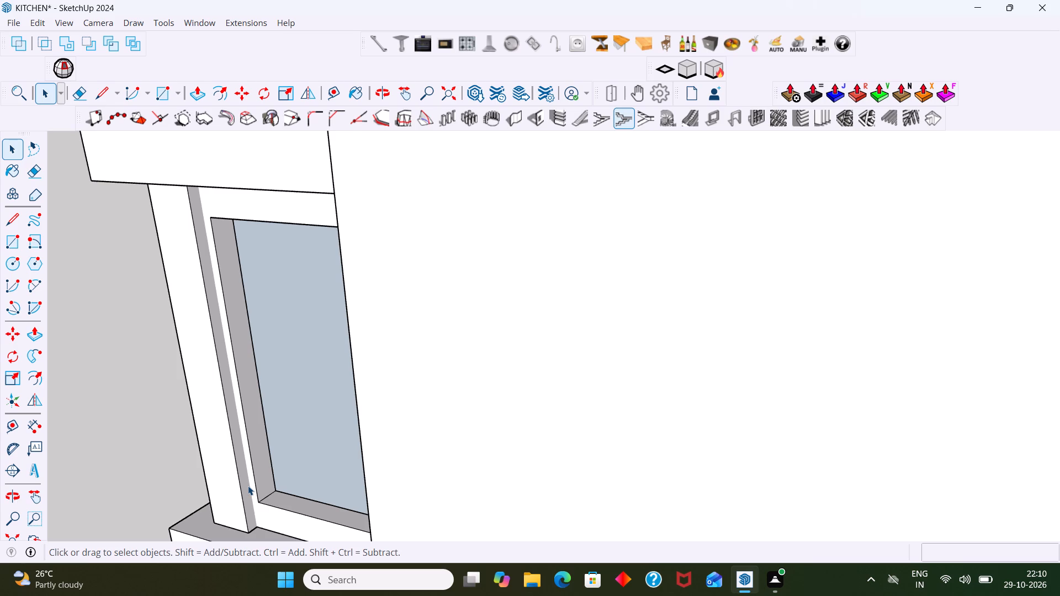
Undo the second window frame and the rectangle it was built on in the adjacent opening.
scroll(250, 485, "down", 5)
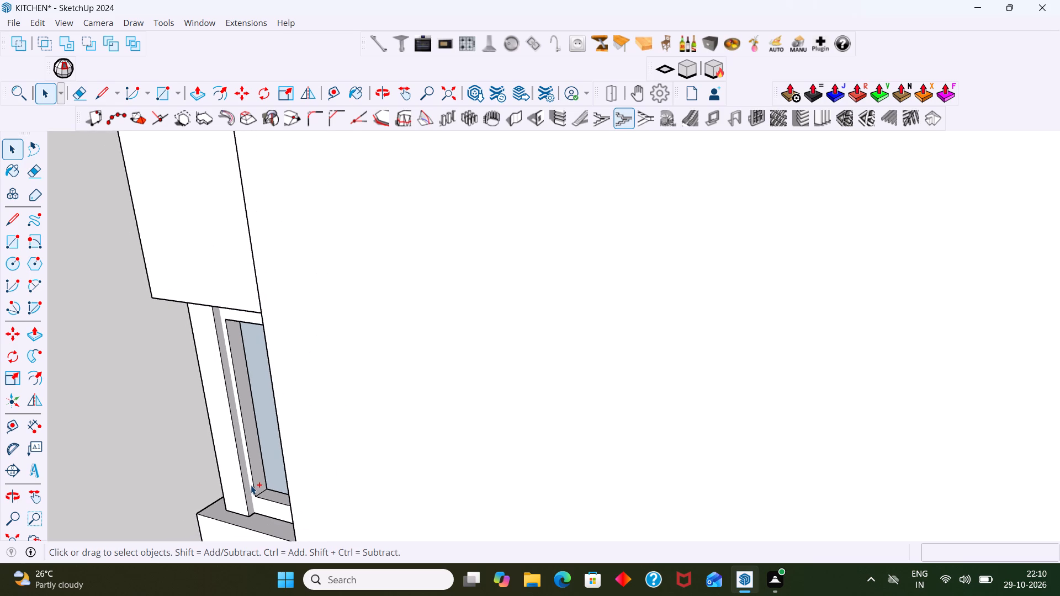
key("ctrl+z")
key("ctrl+z")
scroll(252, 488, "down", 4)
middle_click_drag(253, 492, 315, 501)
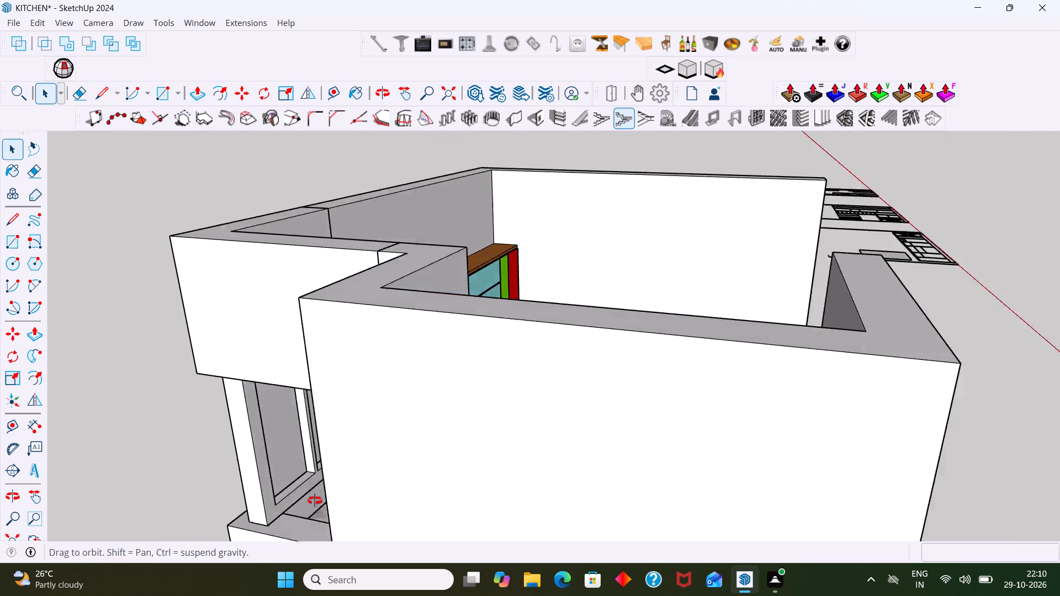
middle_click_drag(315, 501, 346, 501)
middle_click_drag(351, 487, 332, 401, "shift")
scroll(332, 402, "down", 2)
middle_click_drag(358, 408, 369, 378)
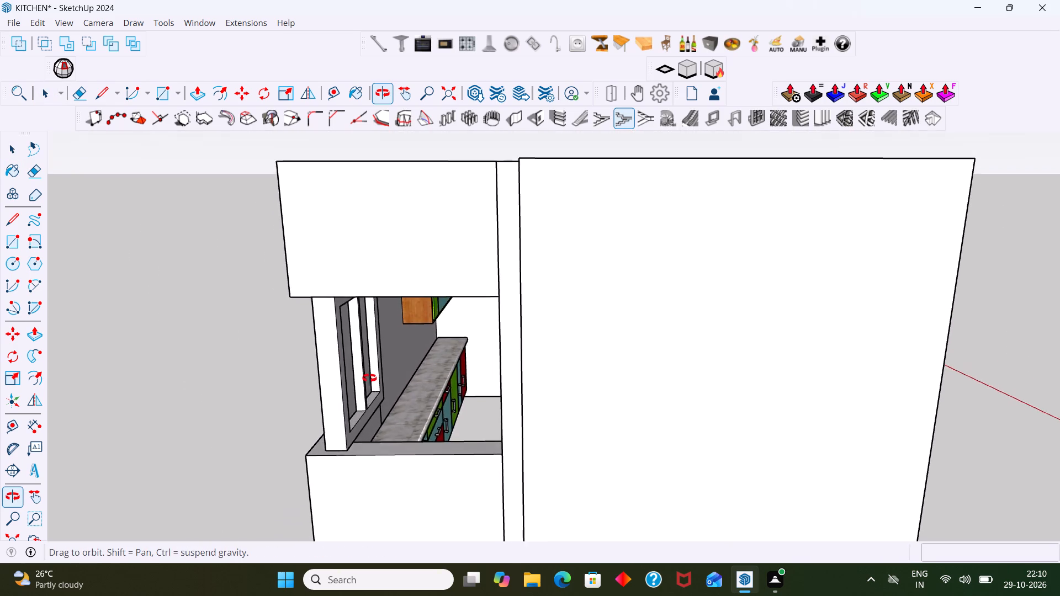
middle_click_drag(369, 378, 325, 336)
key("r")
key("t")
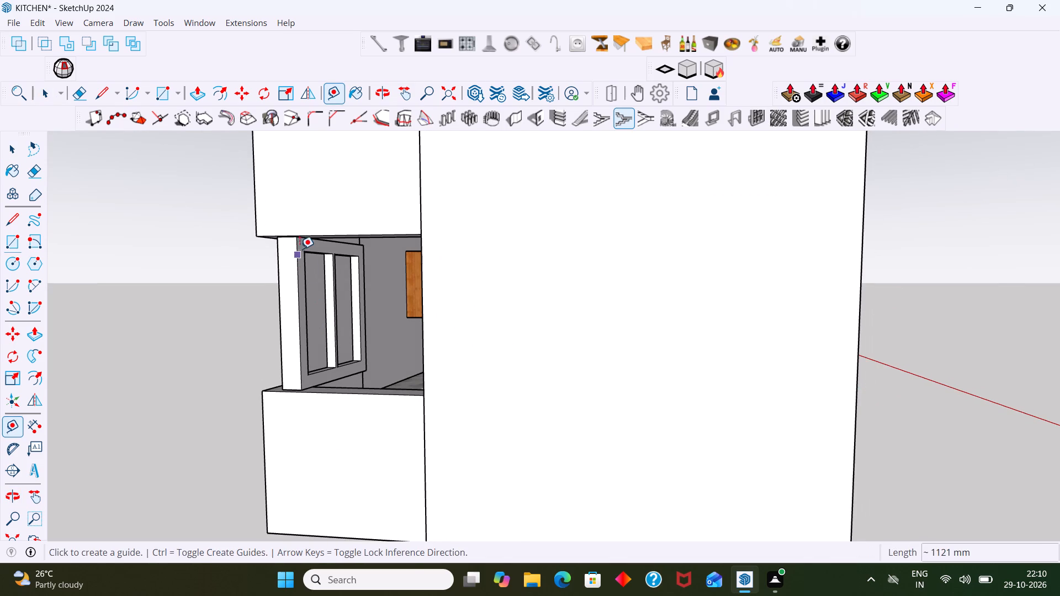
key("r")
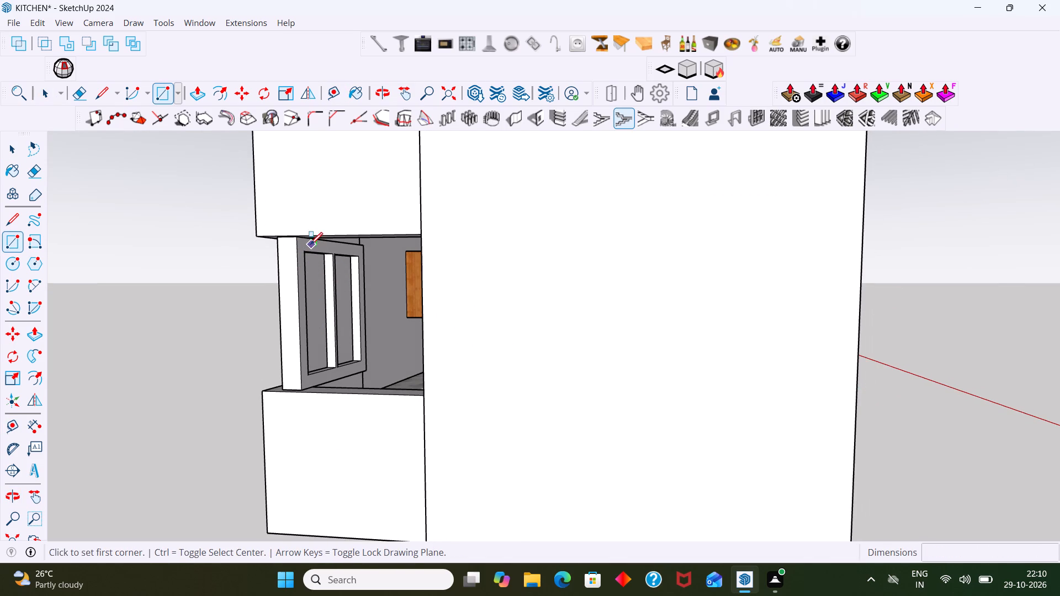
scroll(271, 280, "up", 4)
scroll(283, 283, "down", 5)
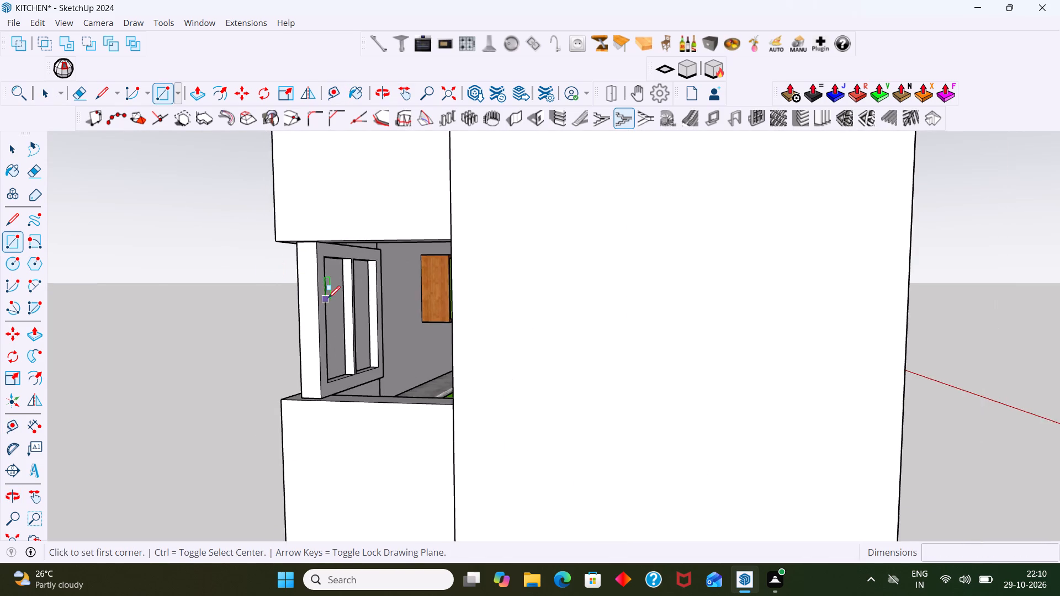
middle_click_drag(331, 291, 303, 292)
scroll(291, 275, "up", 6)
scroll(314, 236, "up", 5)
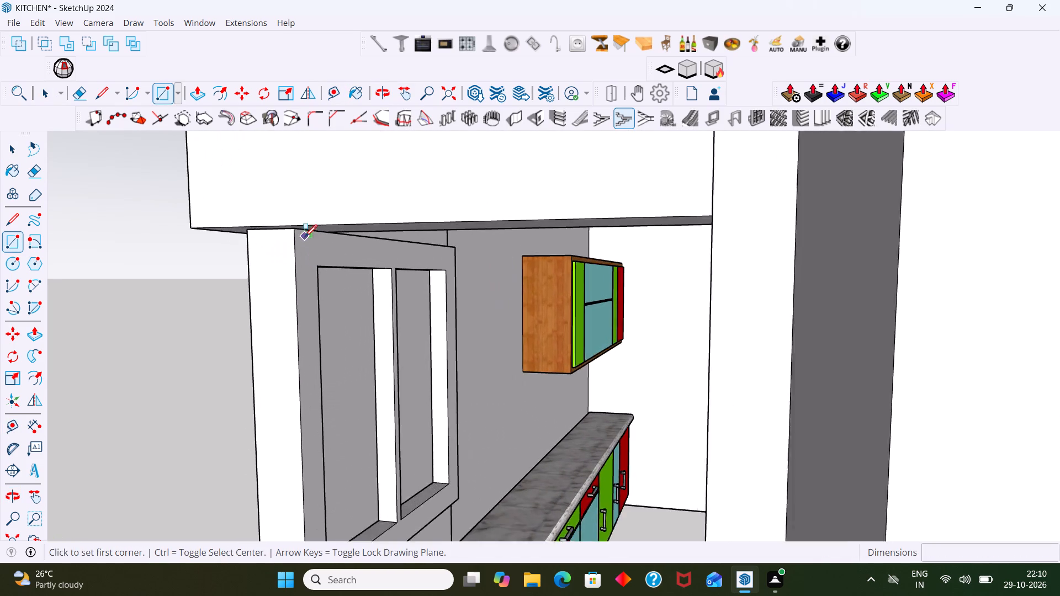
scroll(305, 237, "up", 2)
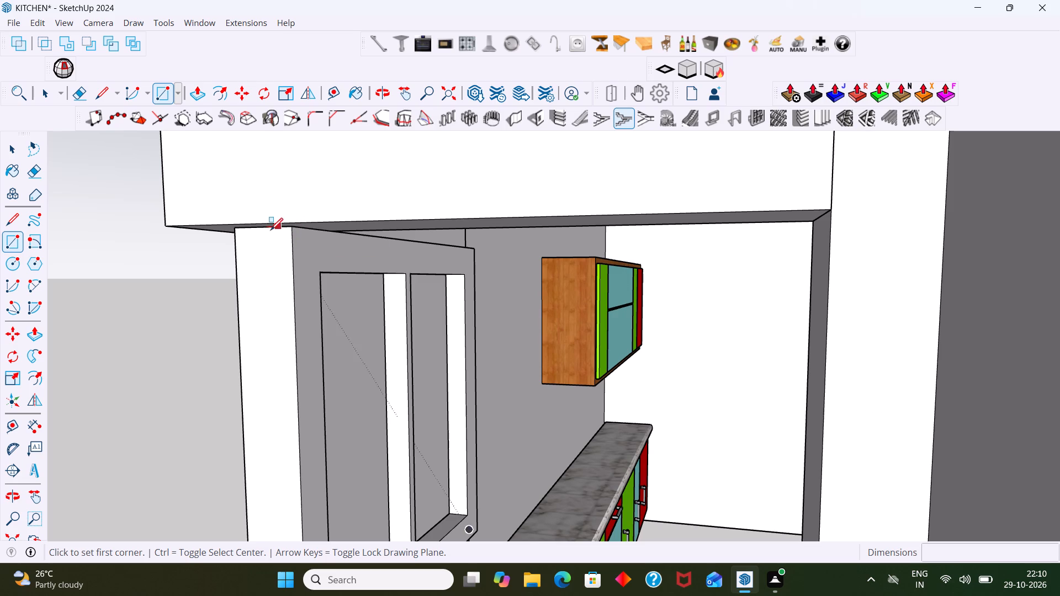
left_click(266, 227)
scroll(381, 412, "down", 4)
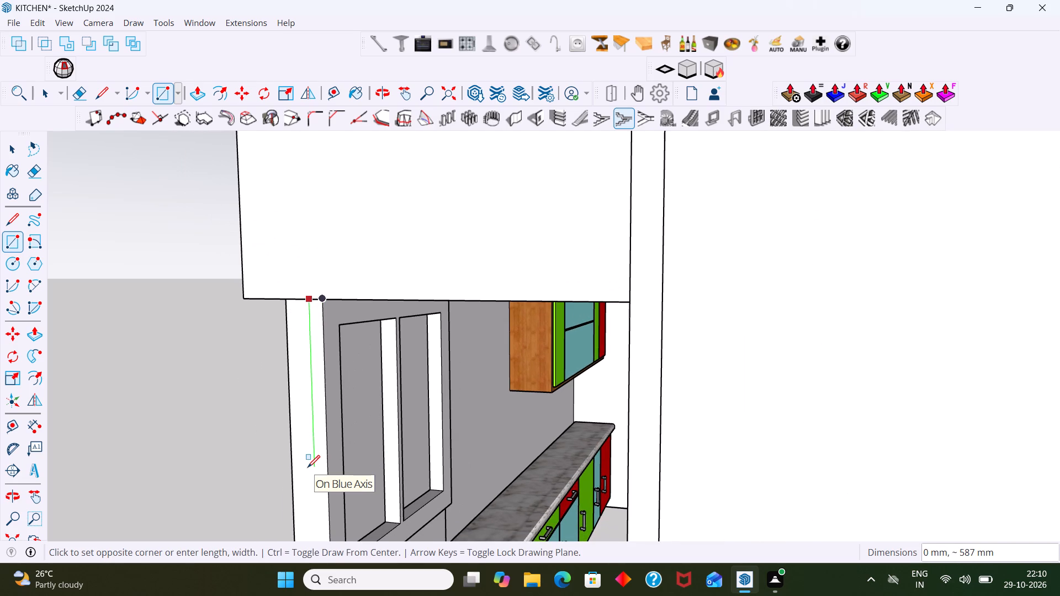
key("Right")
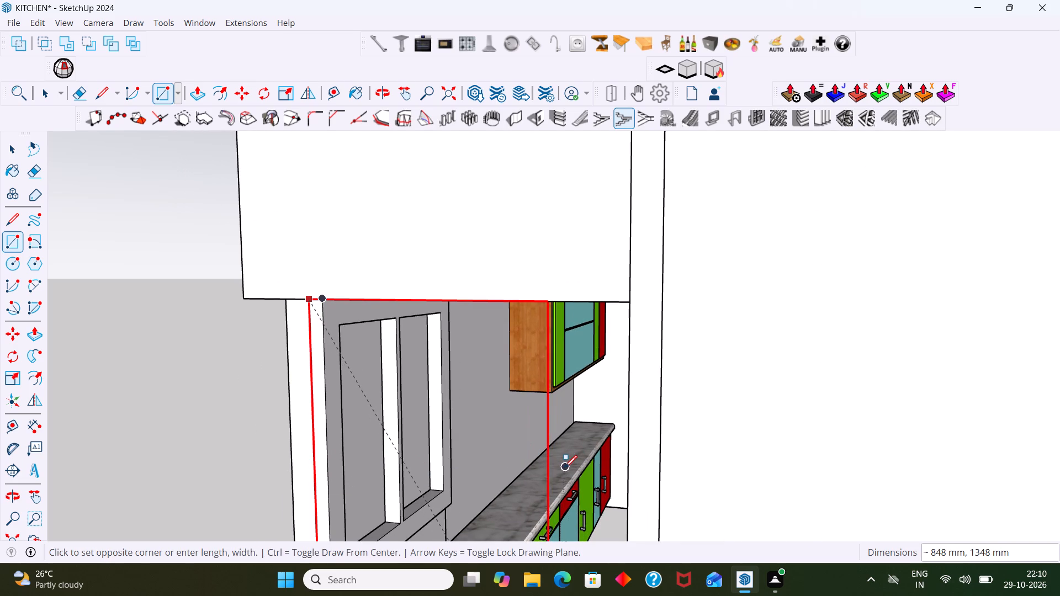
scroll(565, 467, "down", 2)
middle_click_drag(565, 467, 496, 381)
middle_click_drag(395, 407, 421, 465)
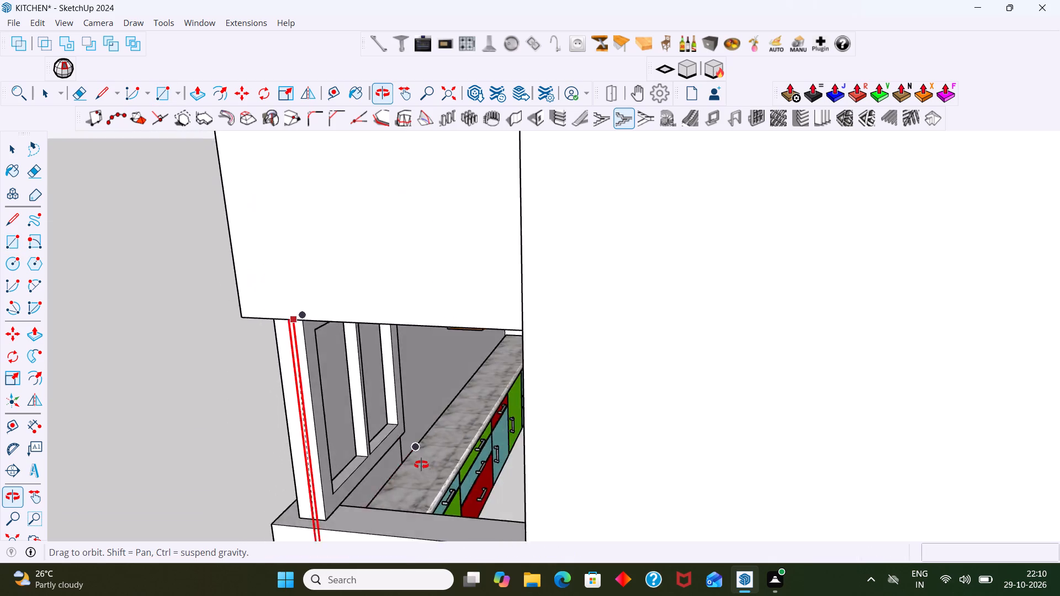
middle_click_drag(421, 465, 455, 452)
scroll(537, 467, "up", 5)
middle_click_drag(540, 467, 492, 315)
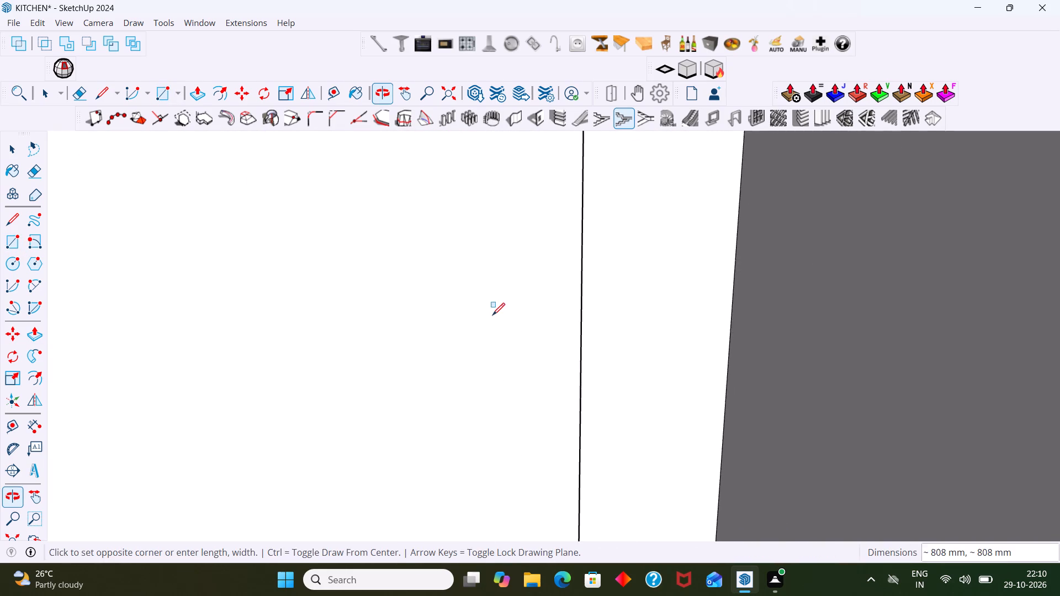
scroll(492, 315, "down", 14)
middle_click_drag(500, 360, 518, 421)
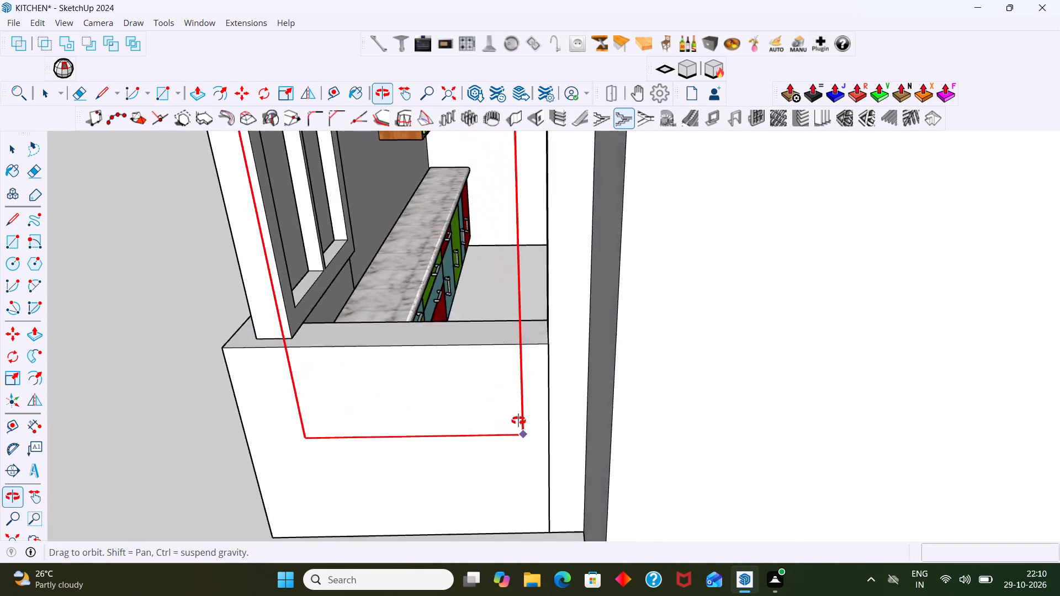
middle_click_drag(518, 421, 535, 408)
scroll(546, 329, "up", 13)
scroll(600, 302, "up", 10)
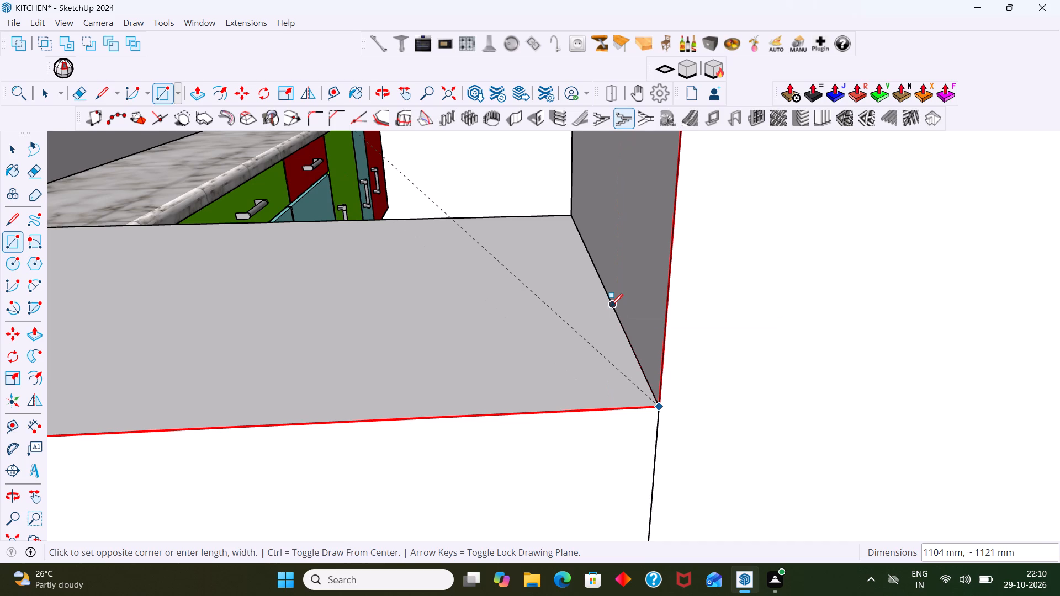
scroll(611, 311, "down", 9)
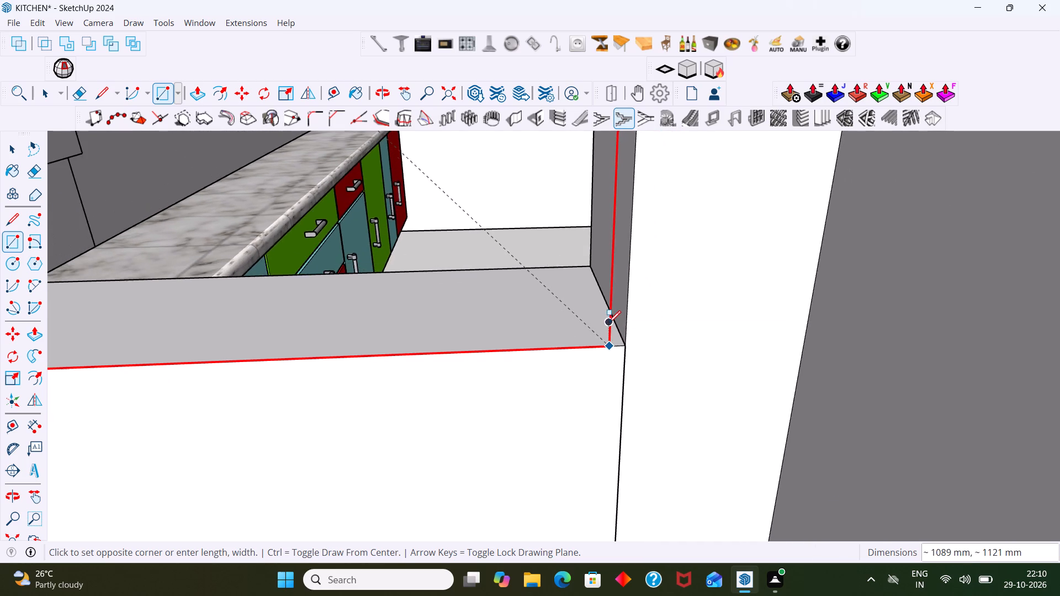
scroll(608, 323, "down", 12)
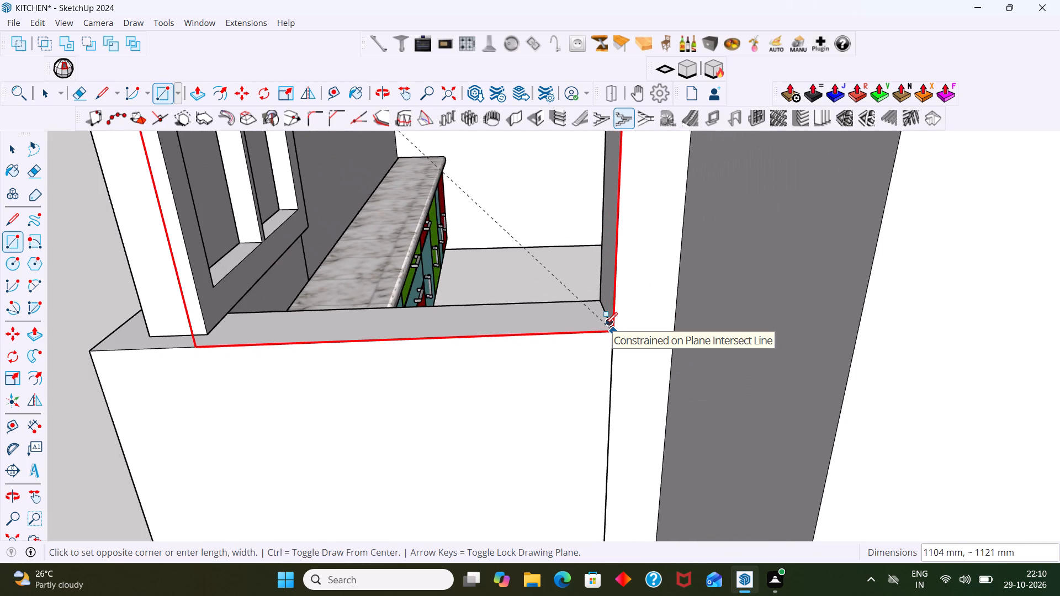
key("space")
Draw a vertical rectangle, about 1179 by 1121 mm, across the adjacent opening from the corner frame's top-edge midpoint to the midpoint of the jamb's bottom edge.
middle_click_drag(340, 363, 390, 528, "shift")
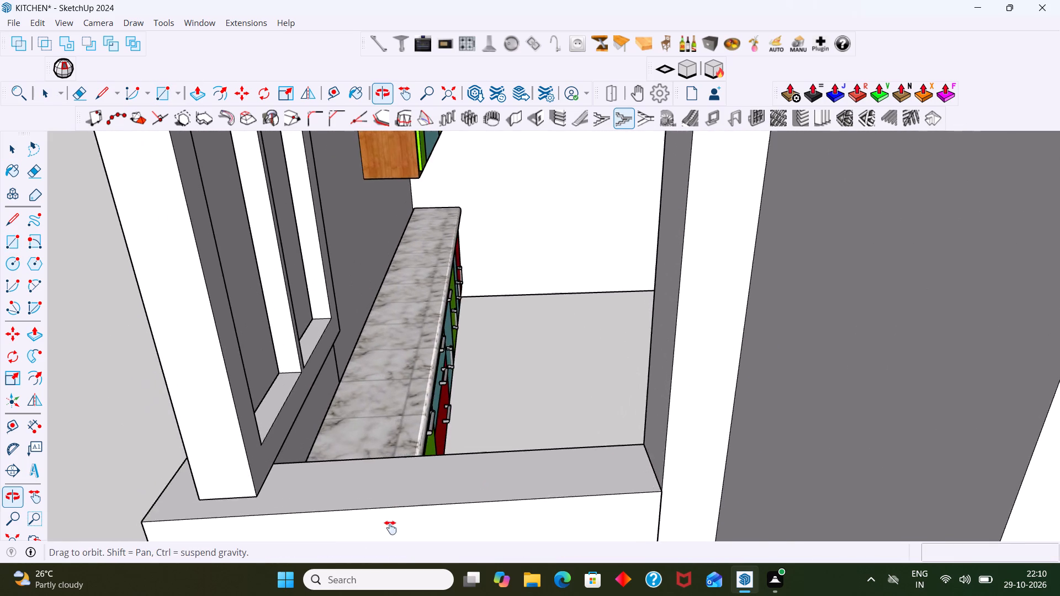
middle_click_drag(390, 528, 395, 527, "shift")
scroll(361, 440, "down", 7)
middle_click_drag(344, 395, 357, 324)
middle_click_drag(362, 318, 374, 443, "shift")
middle_click_drag(340, 392, 343, 342)
scroll(352, 290, "up", 5)
middle_click_drag(352, 290, 330, 305)
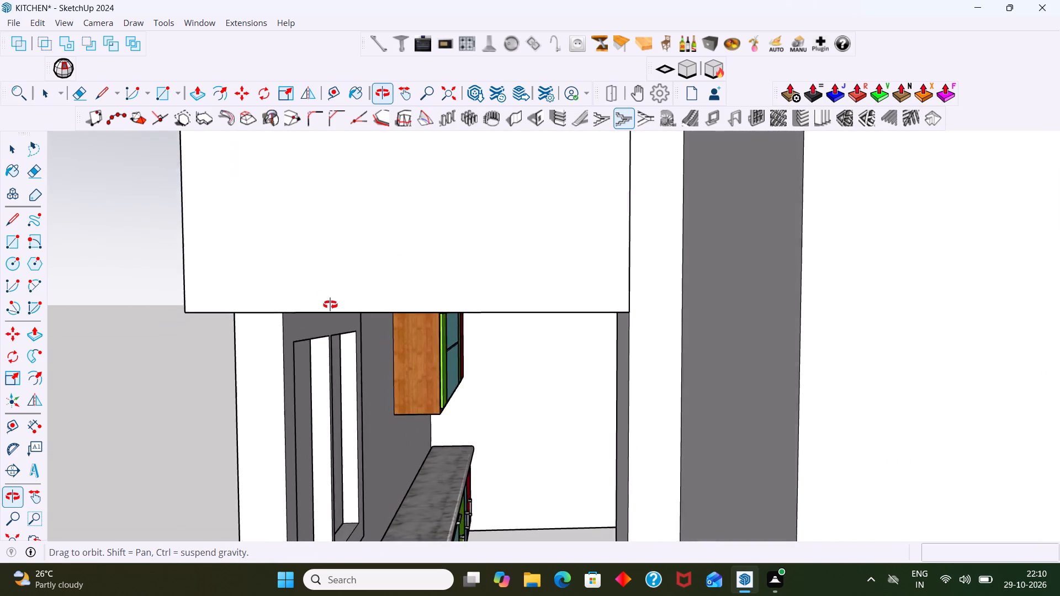
middle_click_drag(330, 305, 334, 279)
key("r")
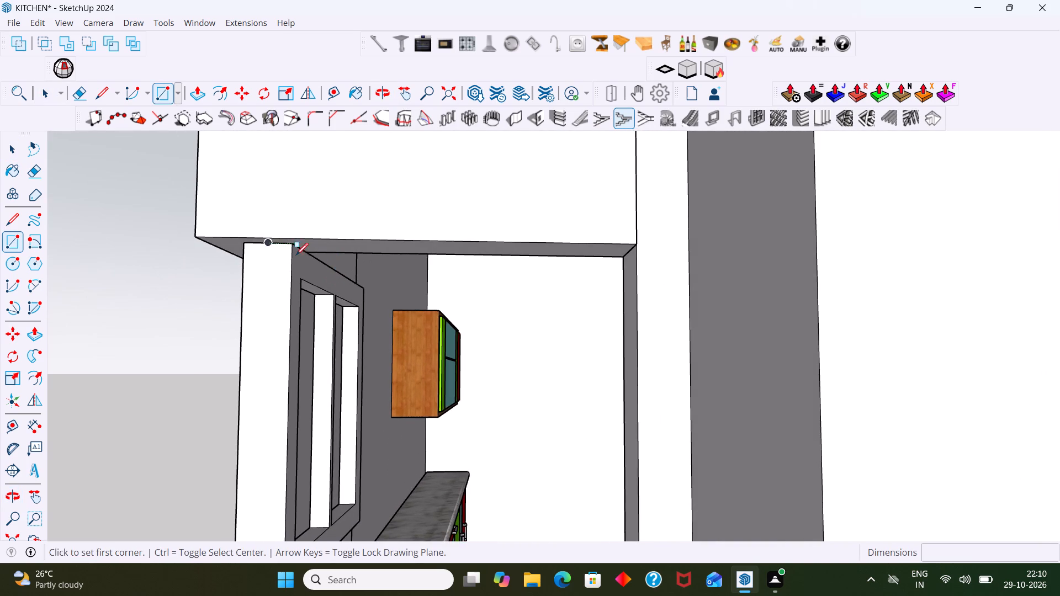
left_click(275, 245)
key("Right")
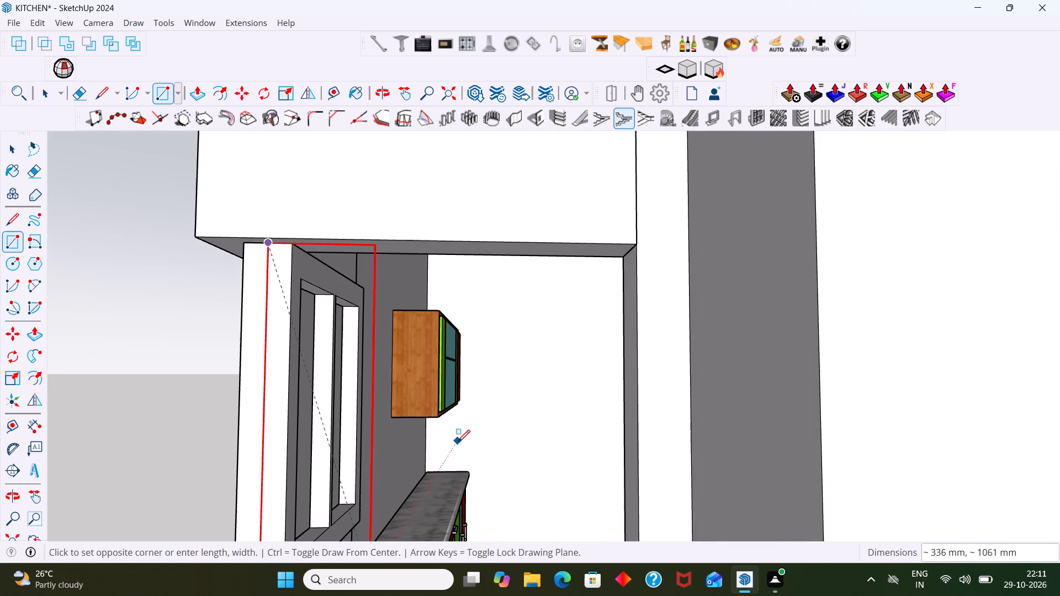
scroll(457, 453, "down", 6)
middle_click_drag(455, 454, 450, 428, "shift")
middle_click_drag(450, 446, 454, 504)
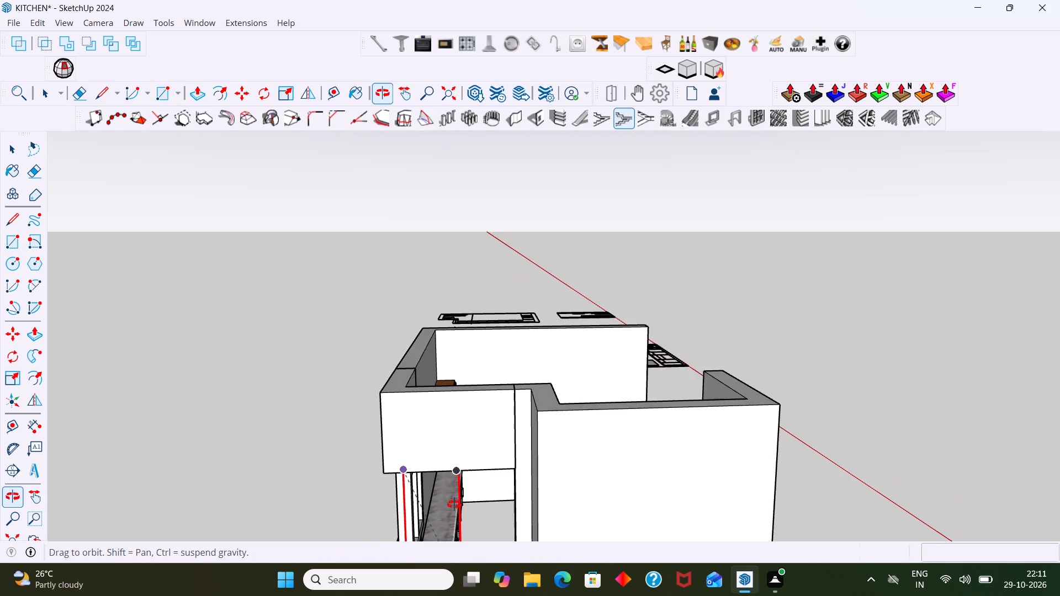
middle_click_drag(454, 504, 455, 505)
middle_click_drag(439, 491, 421, 379)
scroll(415, 423, "up", 15)
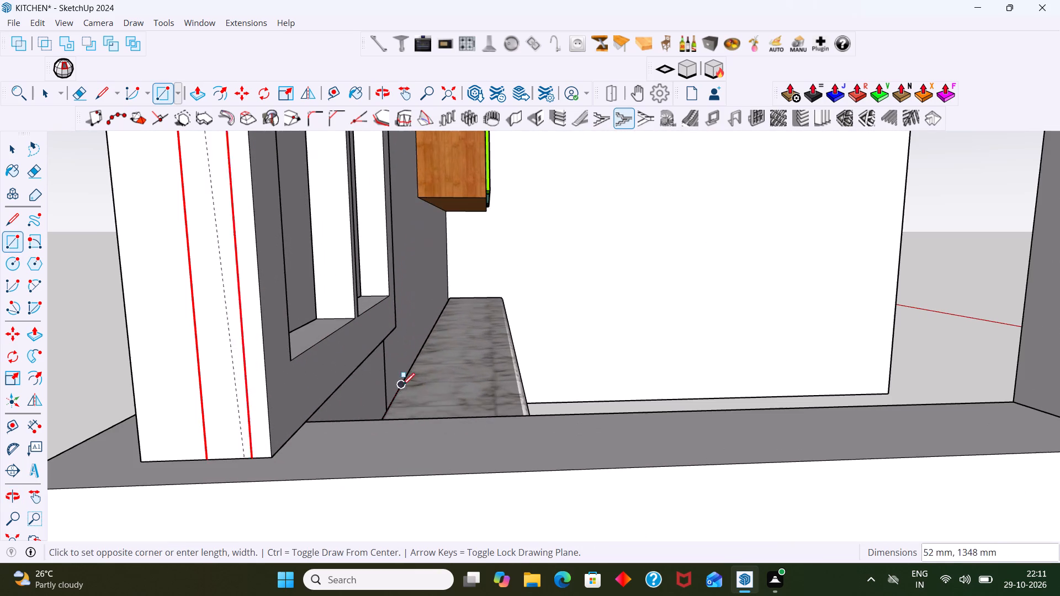
scroll(517, 430, "down", 7)
middle_click_drag(523, 424, 421, 375, "shift")
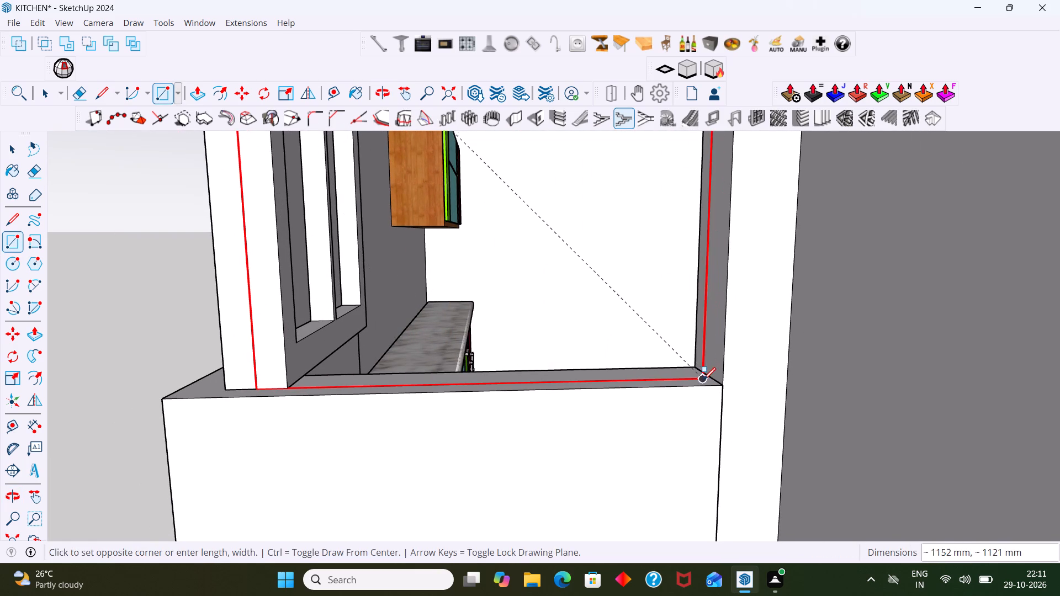
scroll(701, 376, "up", 17)
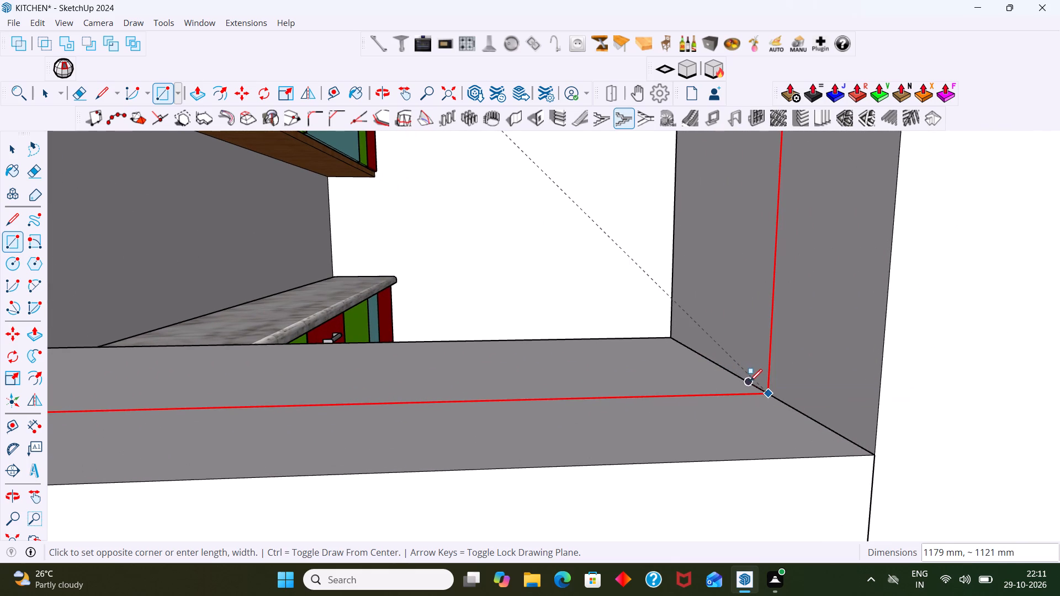
left_click(768, 396)
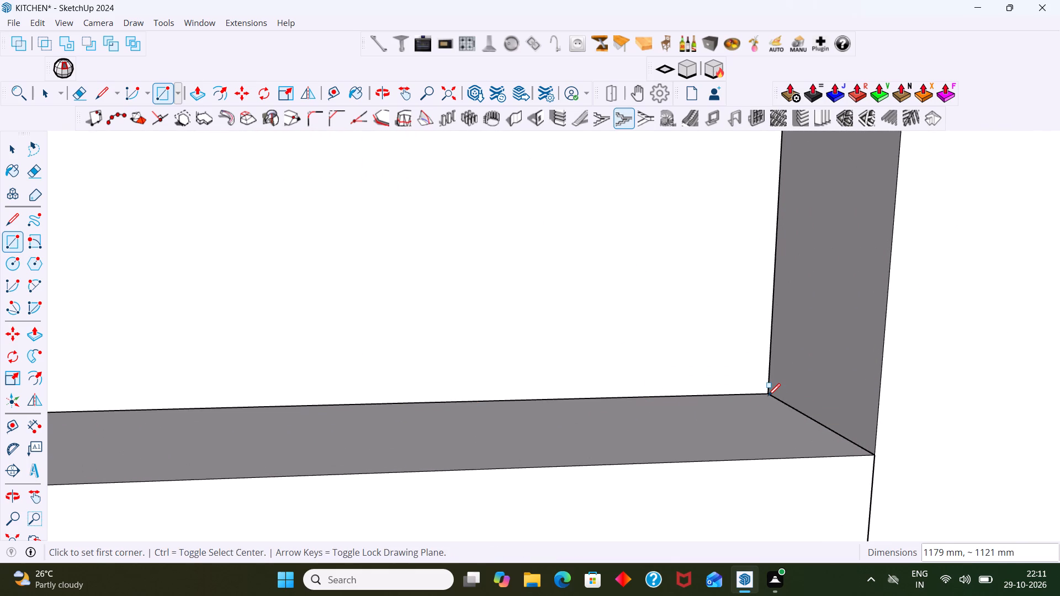
key("space")
Create a rectangular window frame on the new opening face with Panel Divider, using 1 row and 2 columns.
scroll(752, 395, "down", 20)
scroll(752, 395, "down", 5)
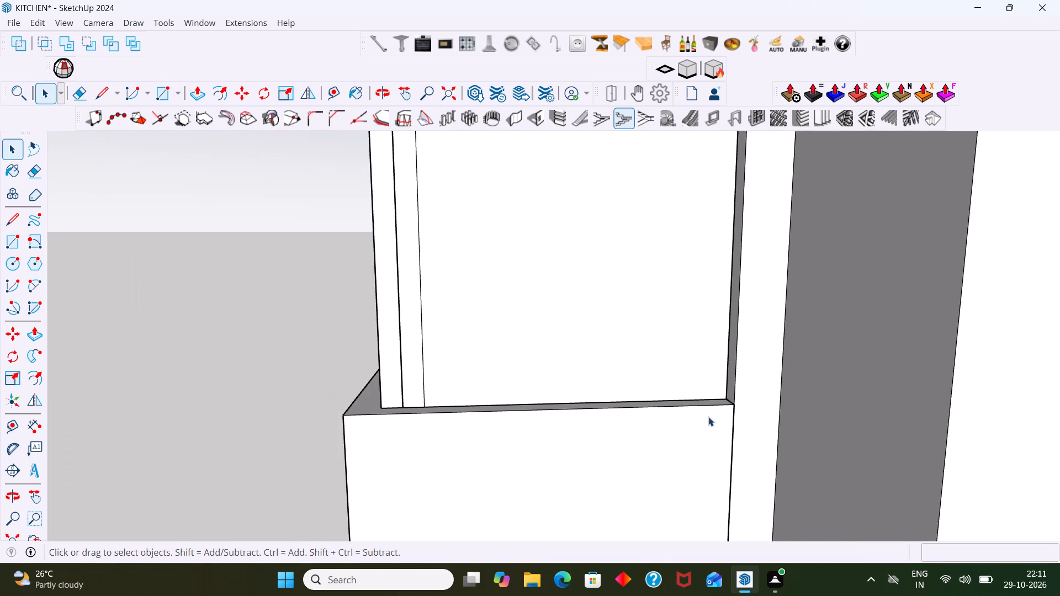
scroll(708, 417, "down", 4)
middle_click_drag(682, 431, 695, 527)
scroll(575, 454, "up", 3)
left_click(575, 451)
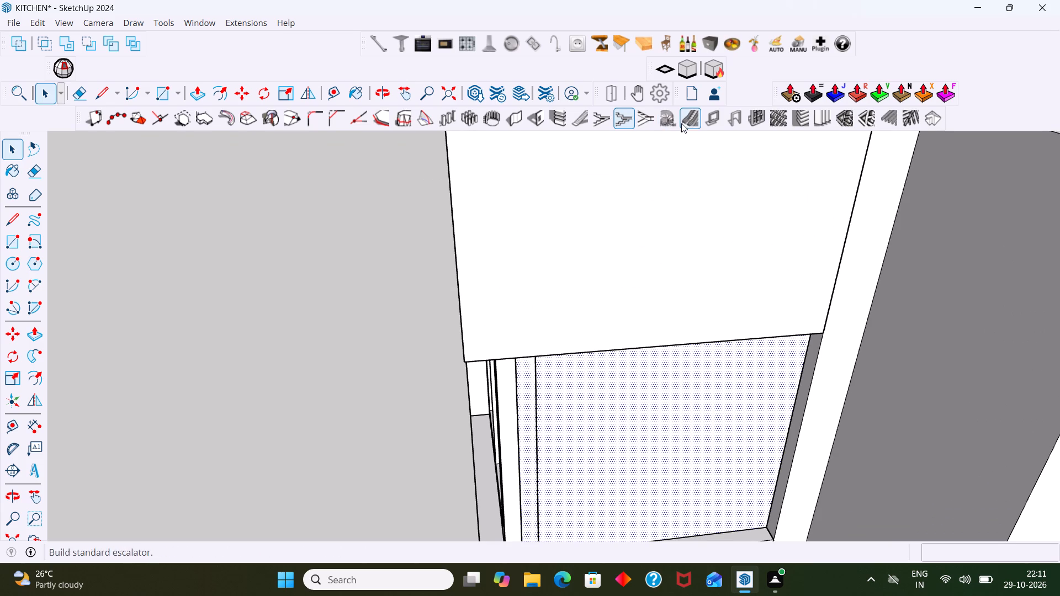
left_click(759, 119)
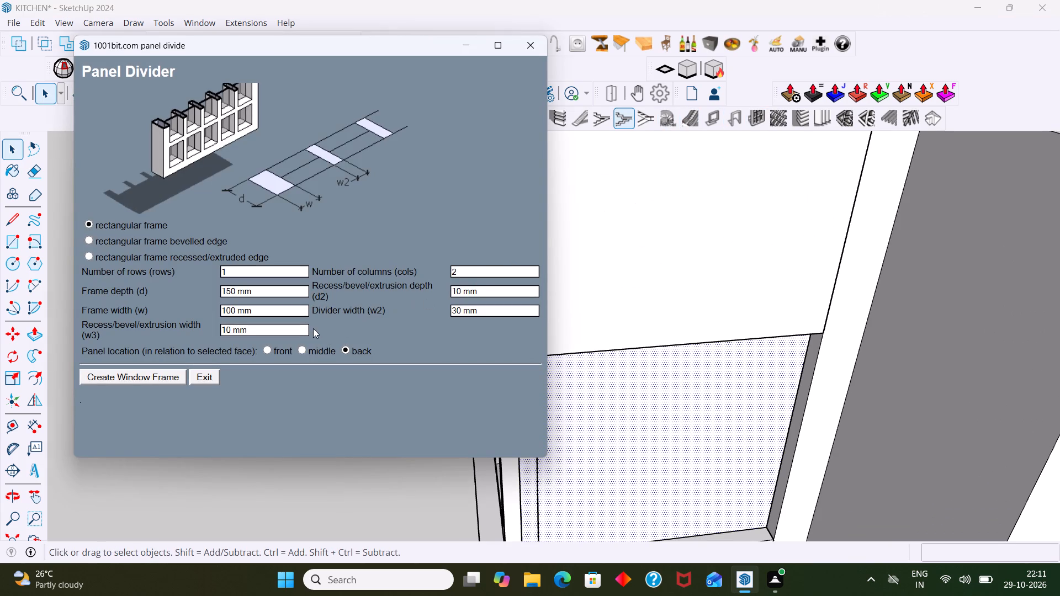
left_click(154, 375)
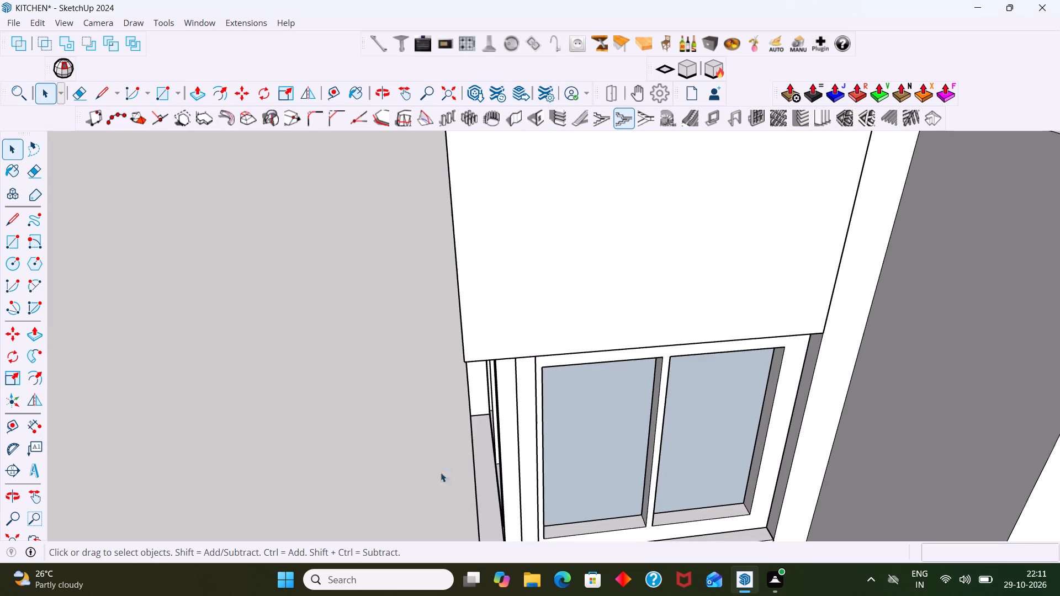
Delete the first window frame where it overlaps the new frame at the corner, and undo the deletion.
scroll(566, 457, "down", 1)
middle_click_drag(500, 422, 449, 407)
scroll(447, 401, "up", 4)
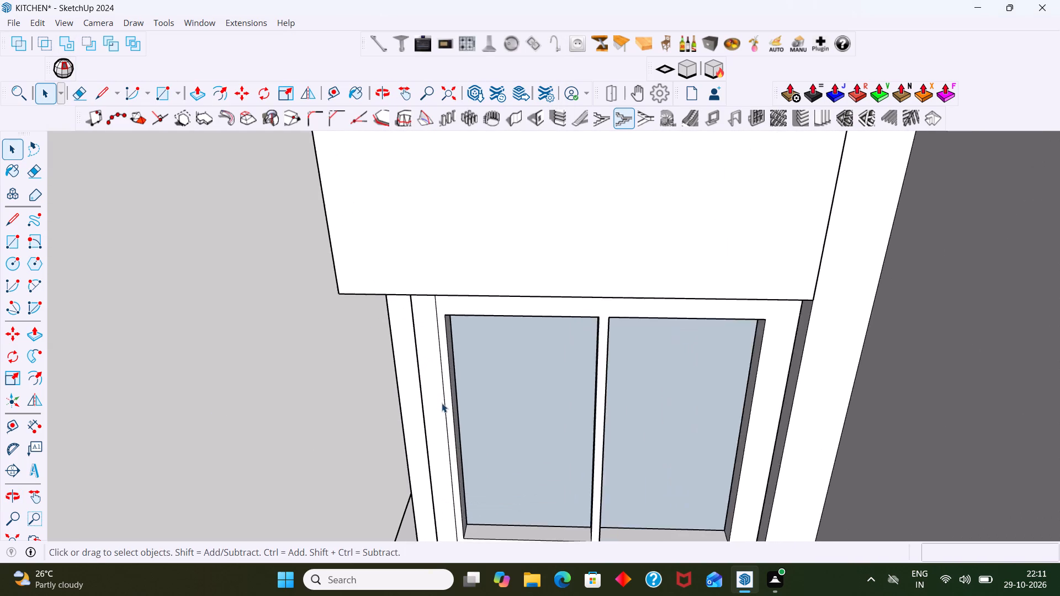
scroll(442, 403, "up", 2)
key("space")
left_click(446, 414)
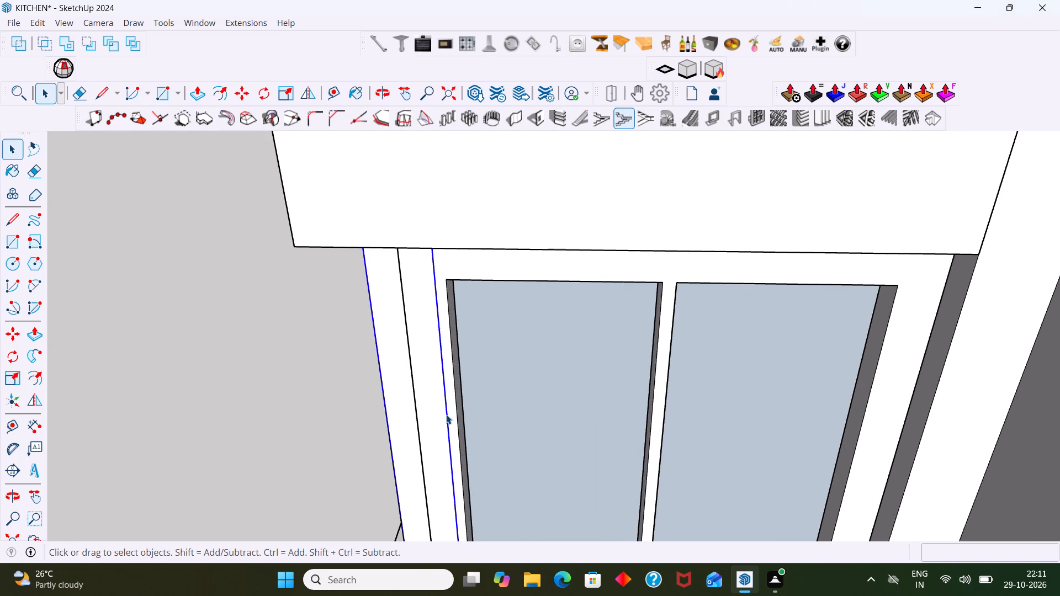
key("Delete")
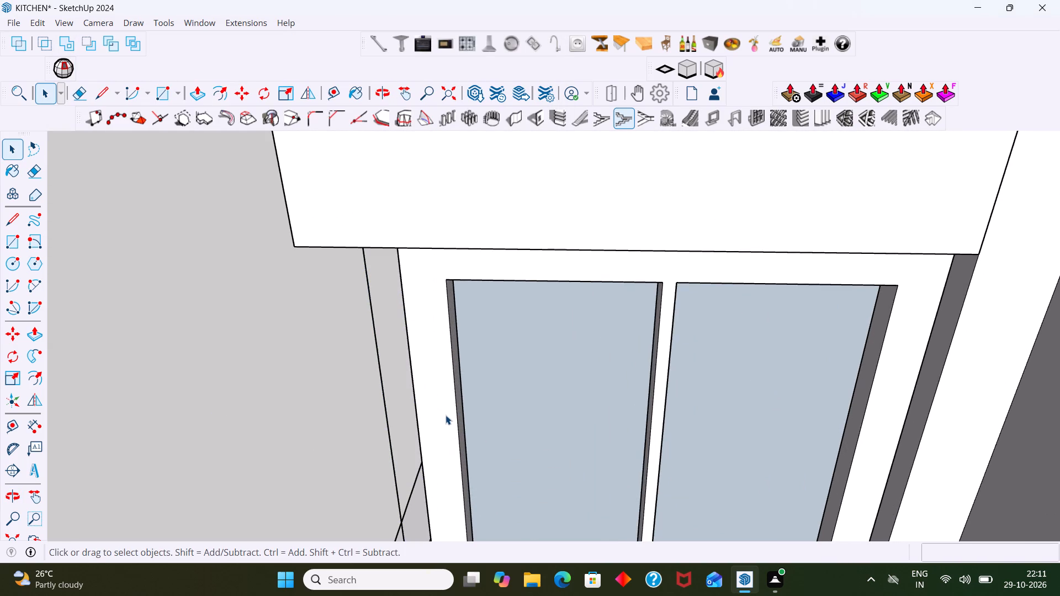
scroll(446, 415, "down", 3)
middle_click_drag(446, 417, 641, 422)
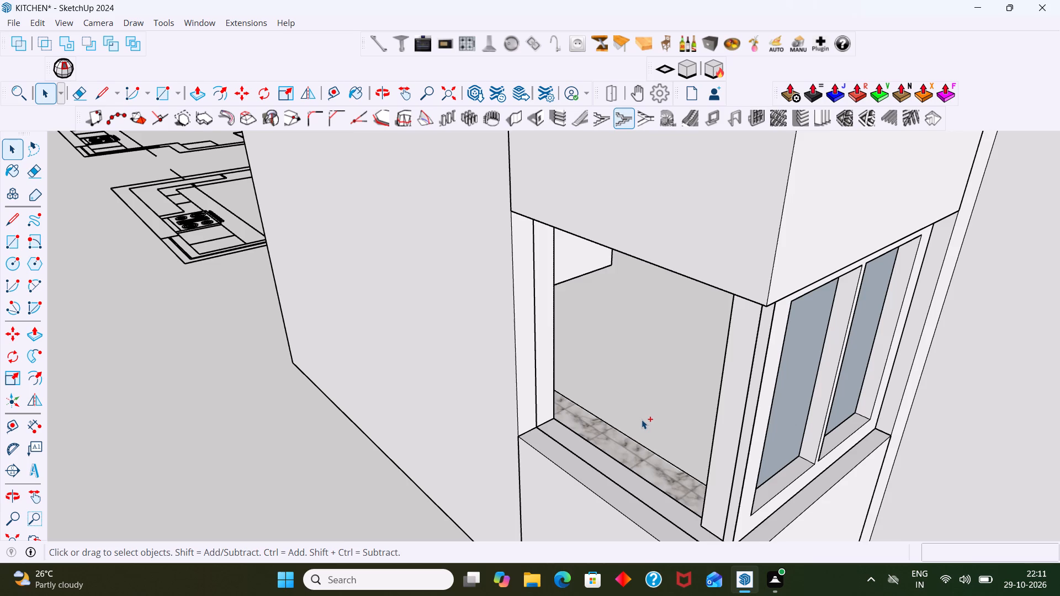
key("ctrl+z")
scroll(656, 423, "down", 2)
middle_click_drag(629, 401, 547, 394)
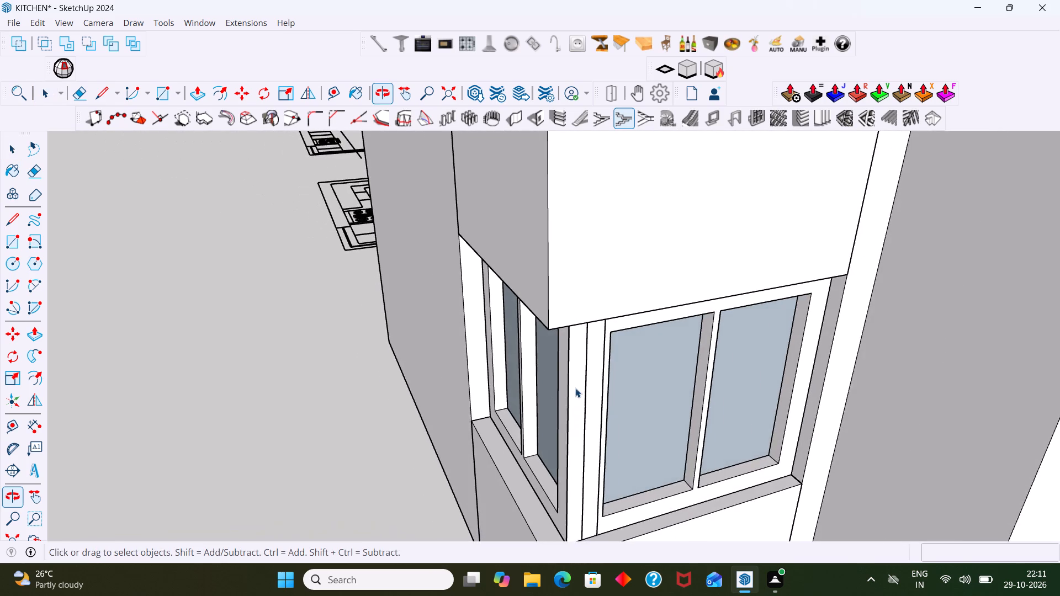
Examine the overlapping members where the two window frames meet at the wall corner, opening each frame for editing and selecting its corner faces.
scroll(575, 388, "up", 6)
middle_click_drag(580, 387, 521, 395)
double_click(528, 390)
scroll(533, 389, "up", 1)
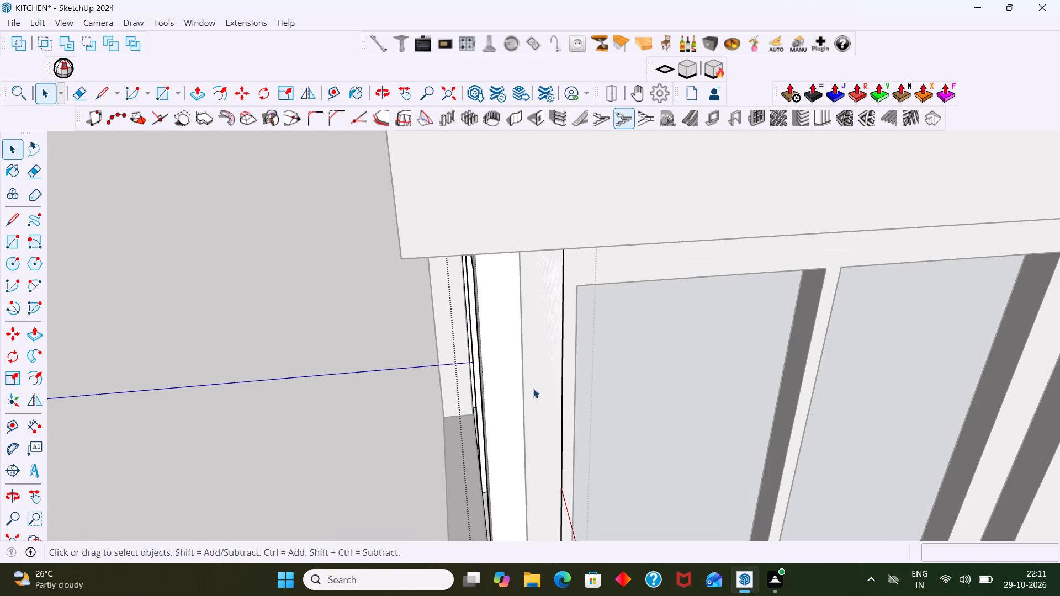
left_click(550, 387)
left_click(524, 412)
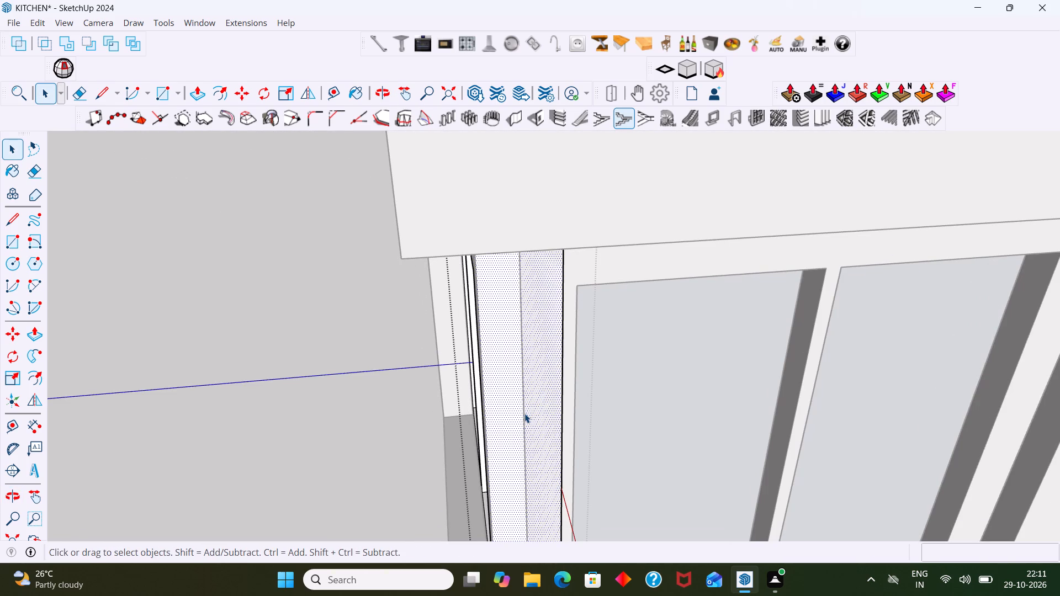
triple_click(524, 416)
left_click(527, 418)
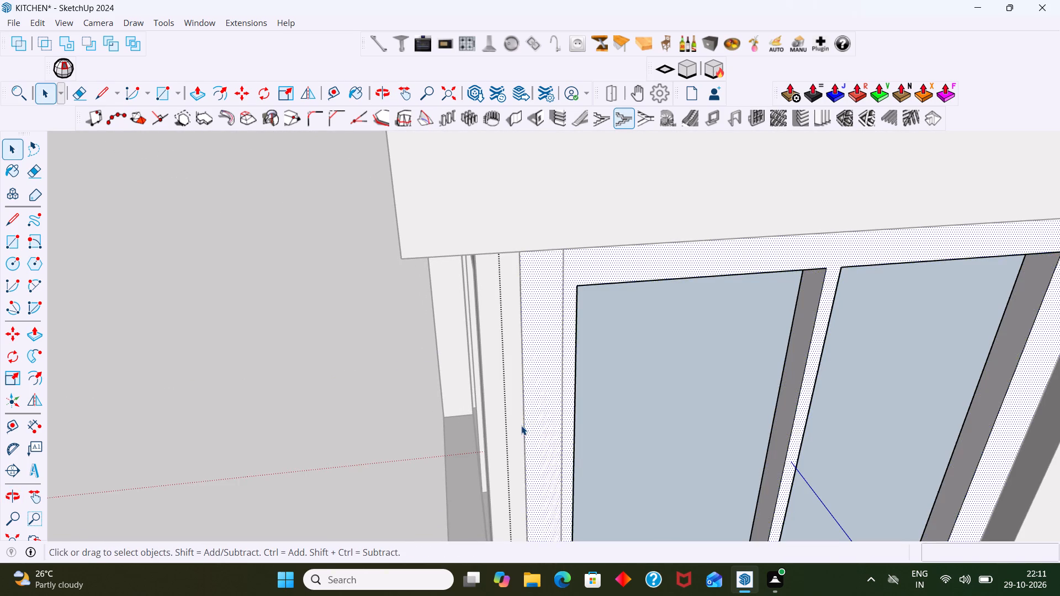
left_click(521, 425)
left_click(522, 425)
scroll(523, 424, "down", 10)
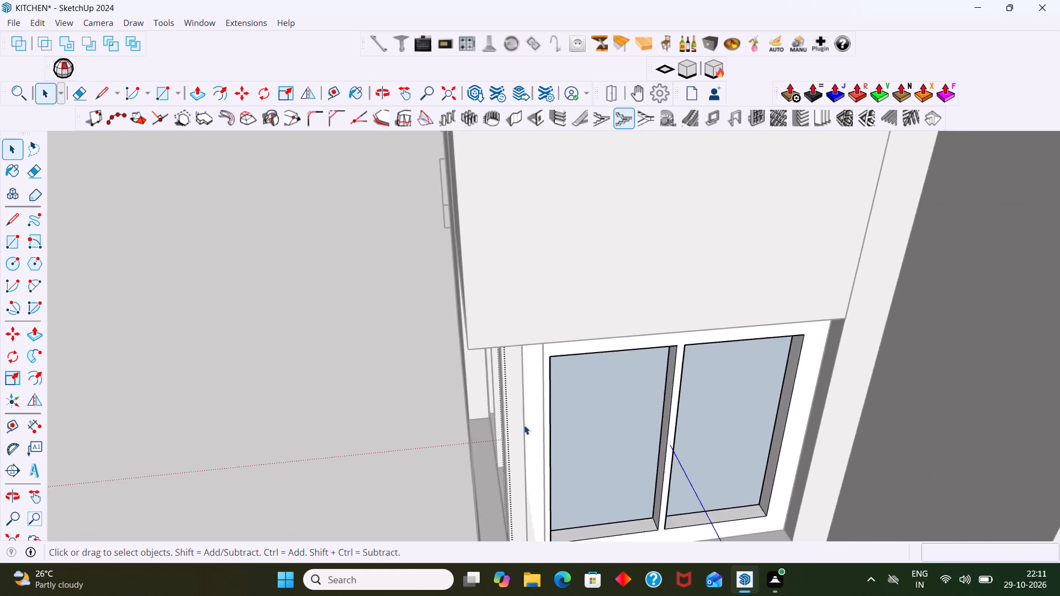
scroll(524, 425, "down", 13)
left_click(750, 259)
scroll(575, 435, "up", 6)
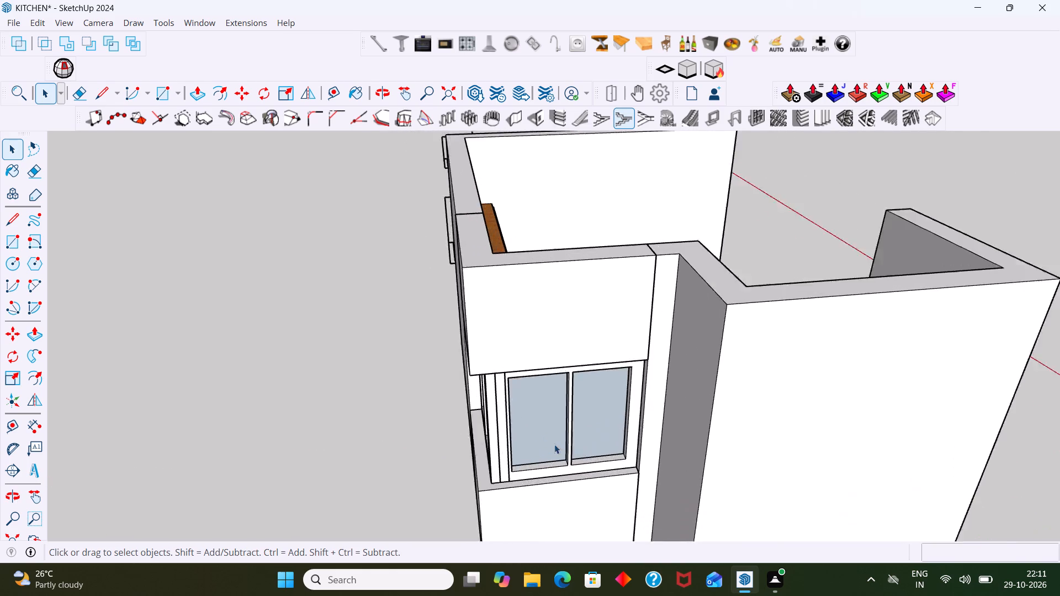
scroll(554, 444, "up", 7)
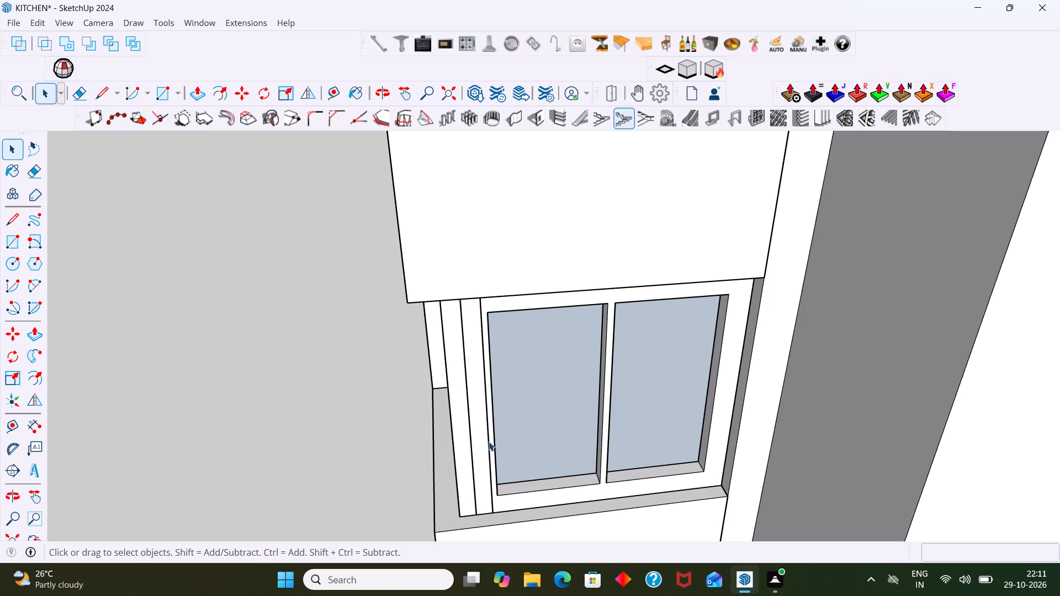